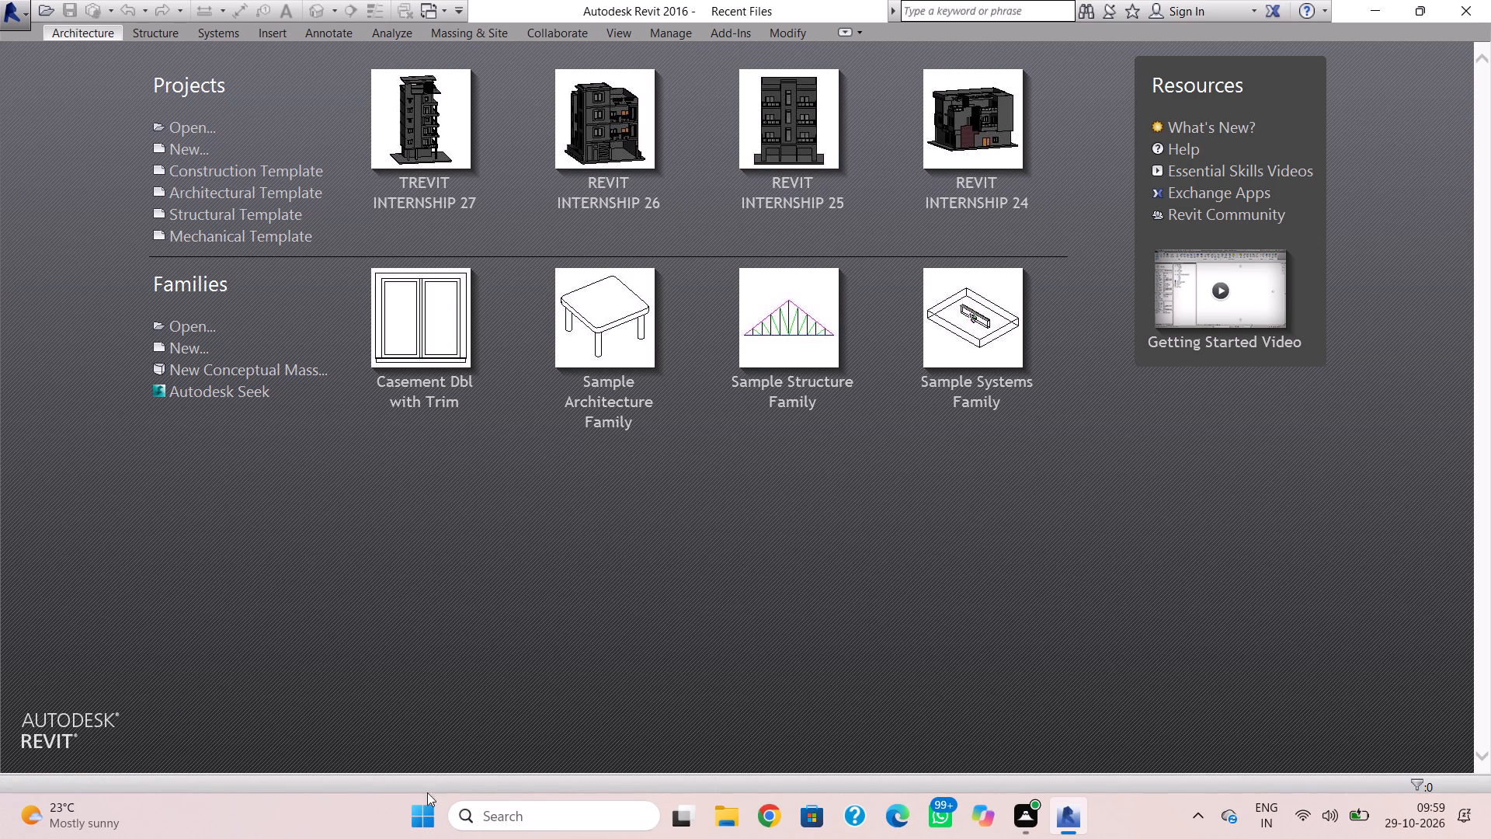
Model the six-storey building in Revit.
Create a new project from the Architectural Template.
double_click(265, 200)
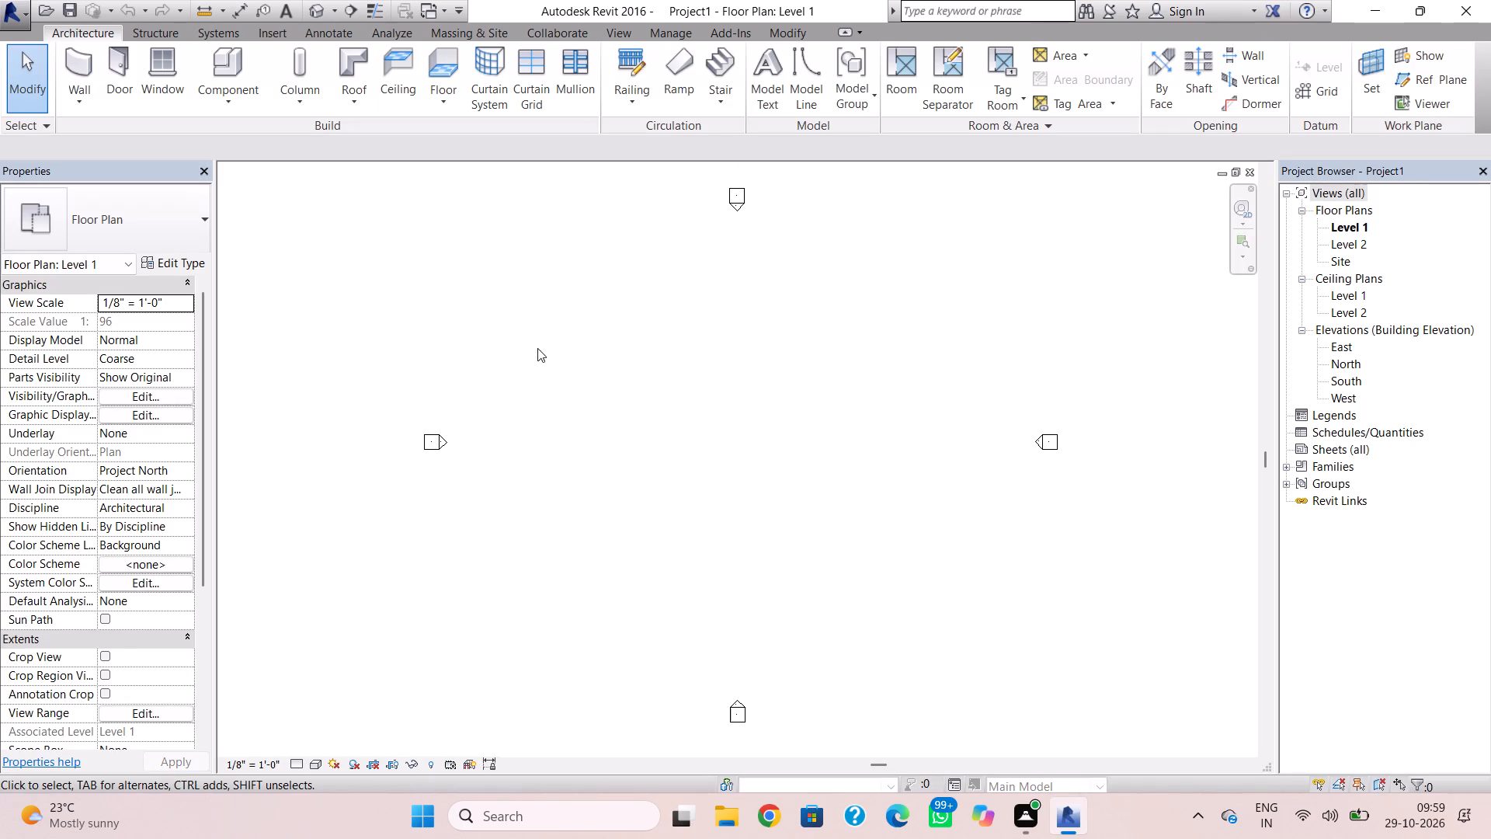
Draw a rectangle of Generic - 8" architectural walls on Level 1, 12' high and about 36' by 44'.
click(97, 82)
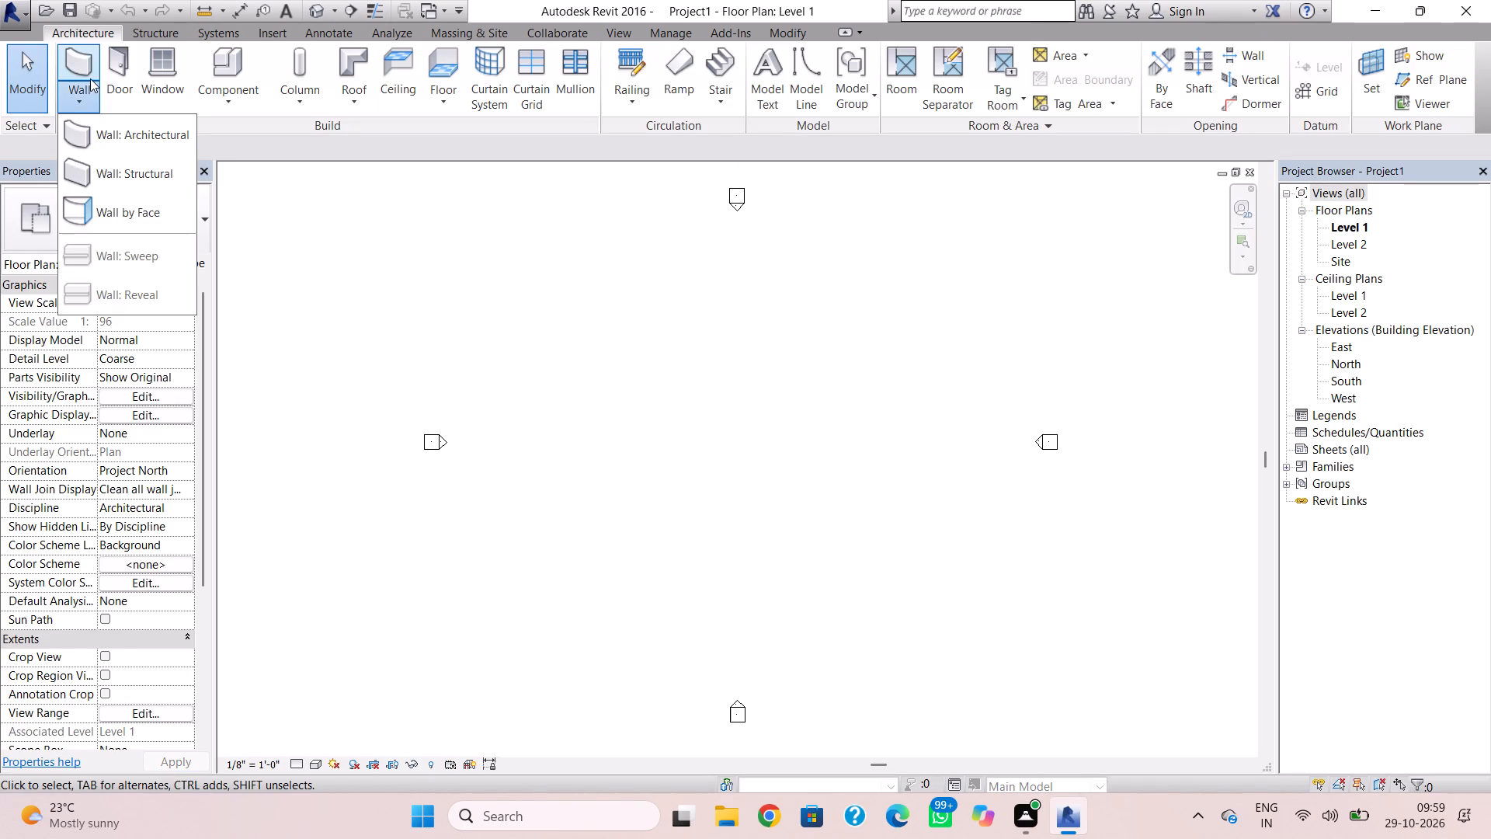
click(64, 61)
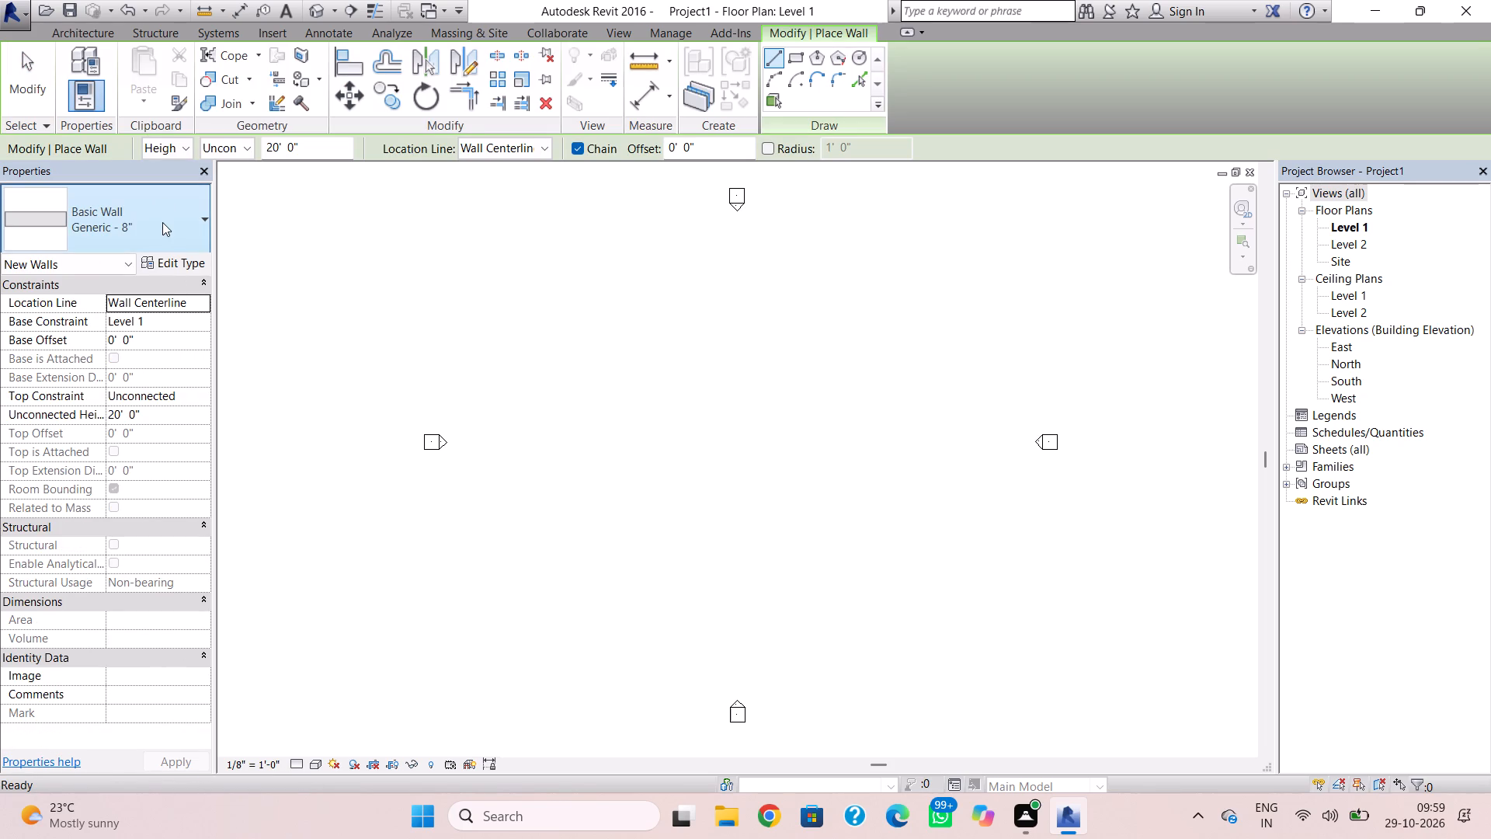
click(169, 415)
text(12')
key(Return)
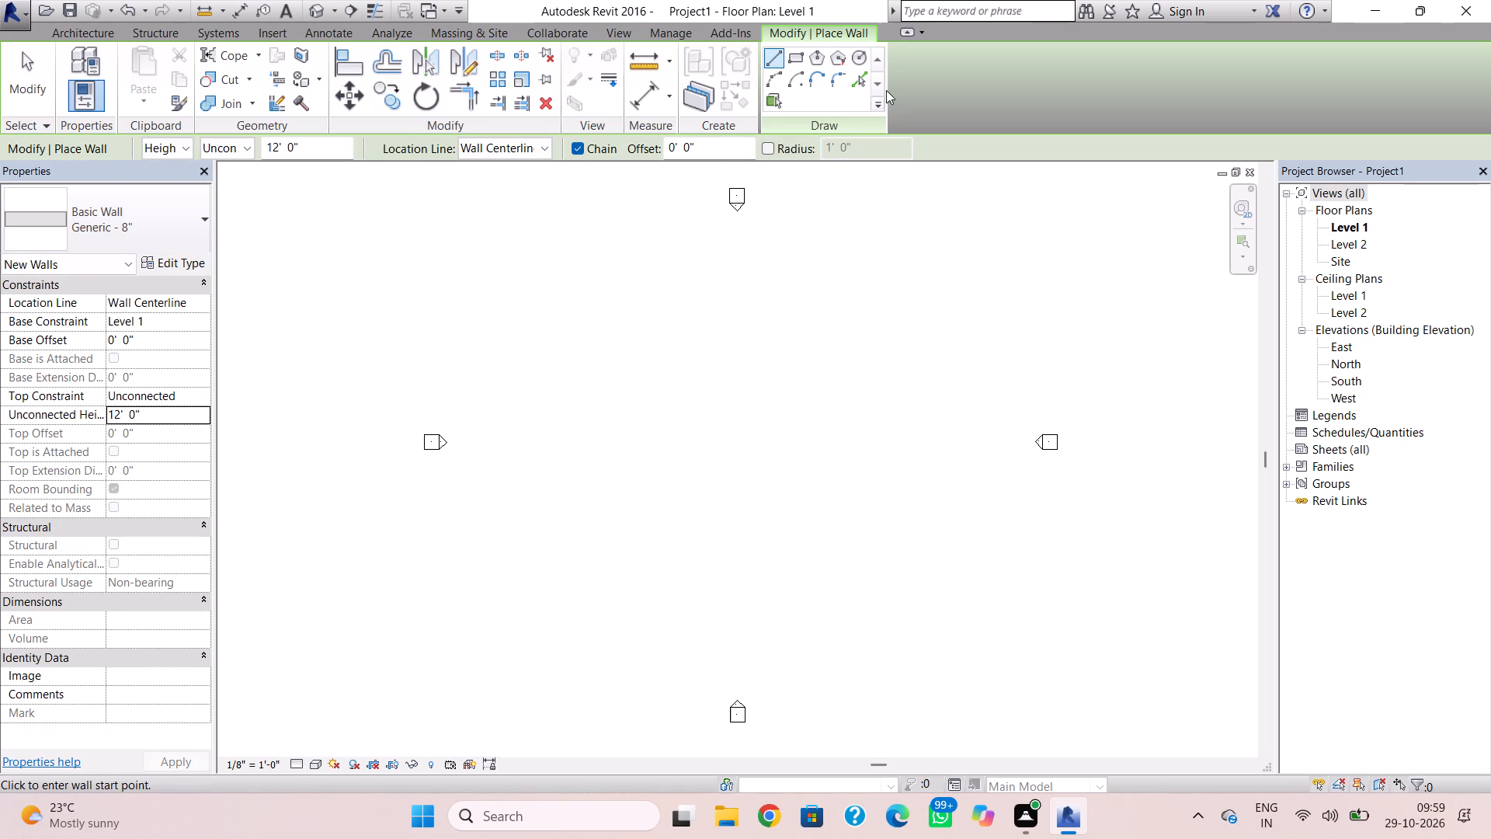
click(799, 61)
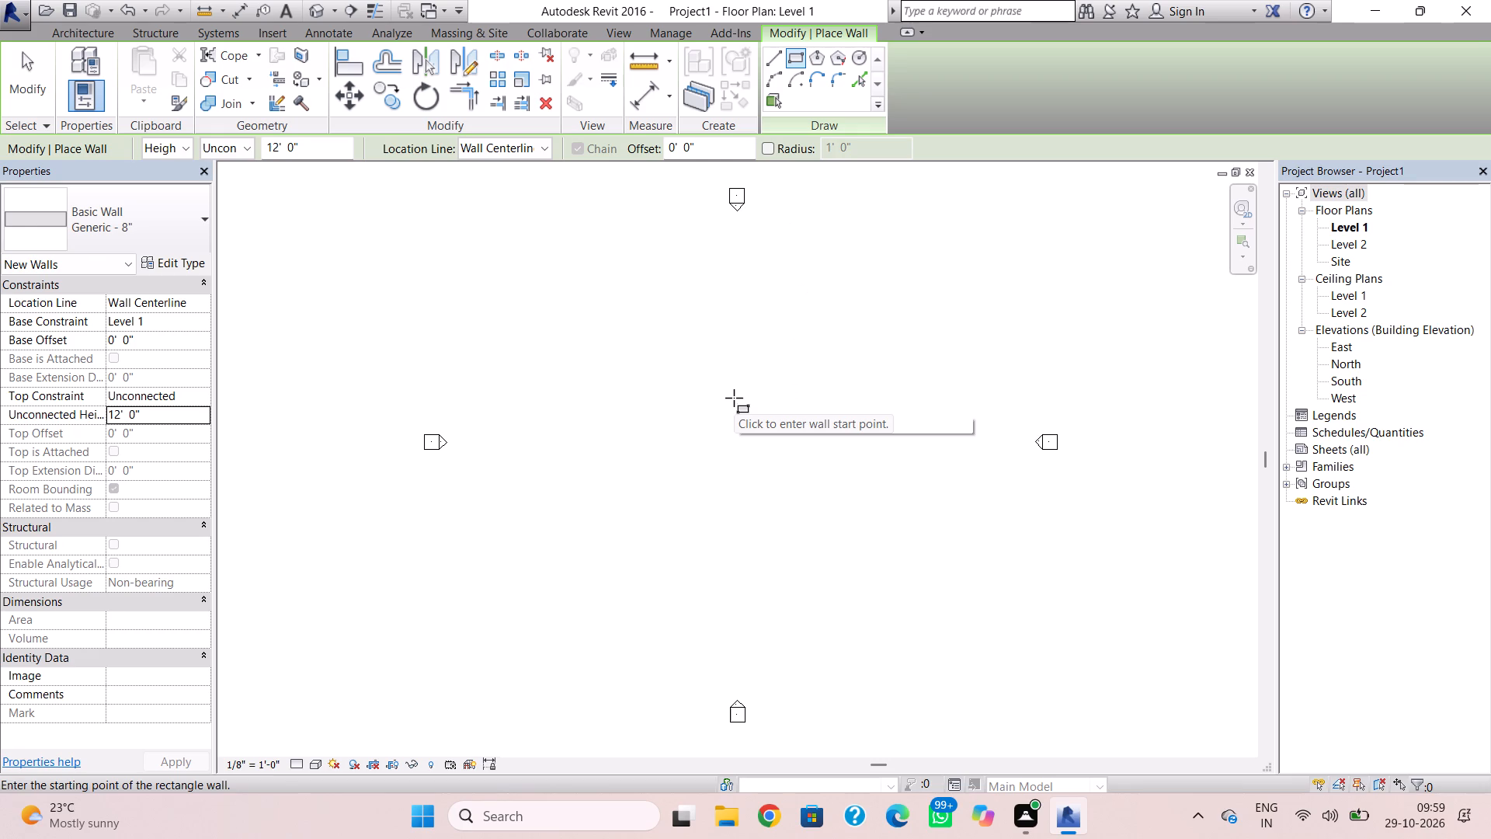
click(654, 350)
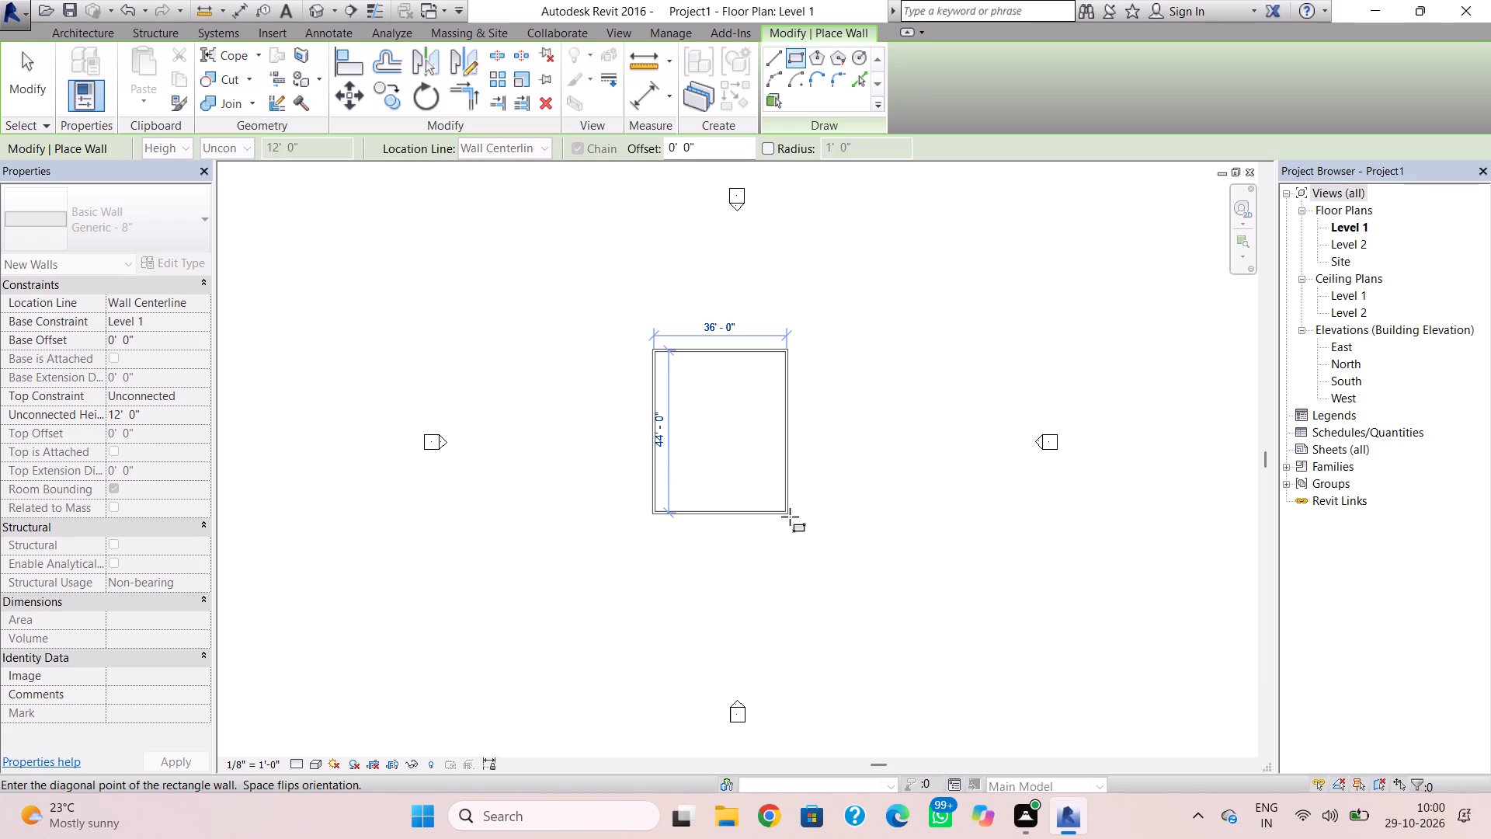
click(790, 517)
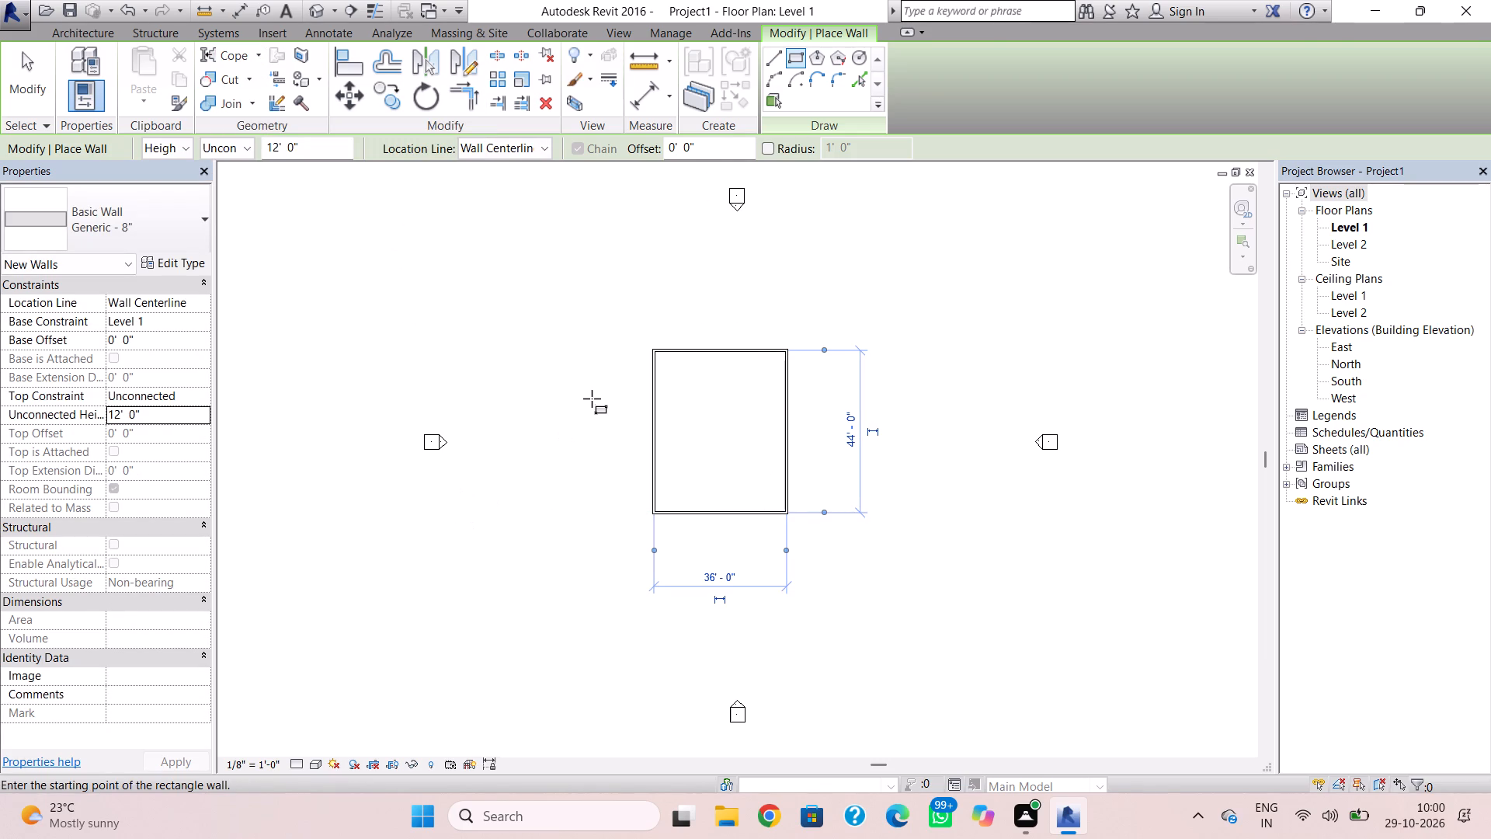
key(Escape)
key(Escape)
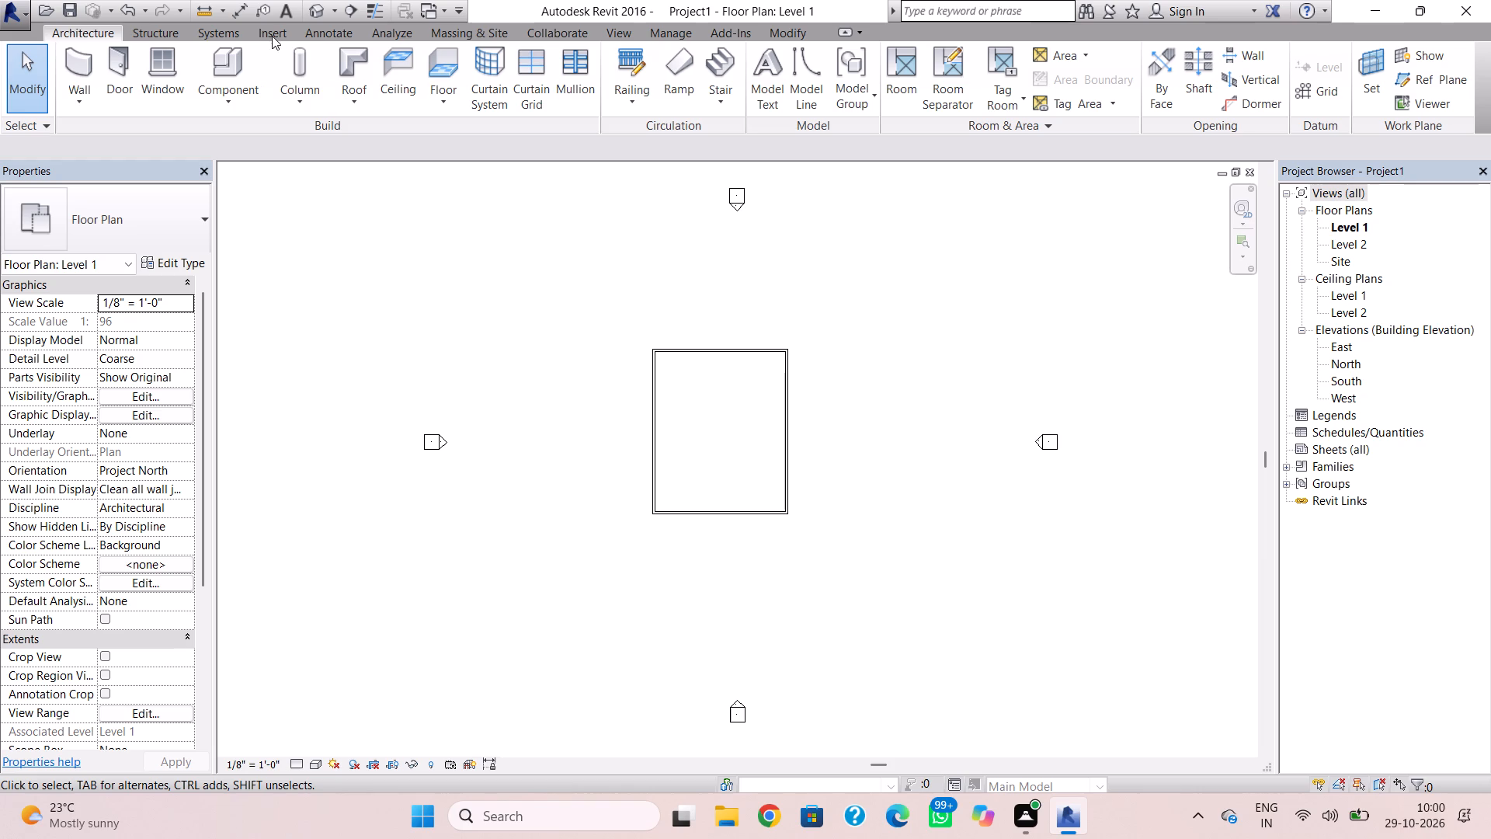
Create a Generic - 12" floor on Level 1 with a rectangular boundary about 52' by 56' surrounding the walls.
click(427, 65)
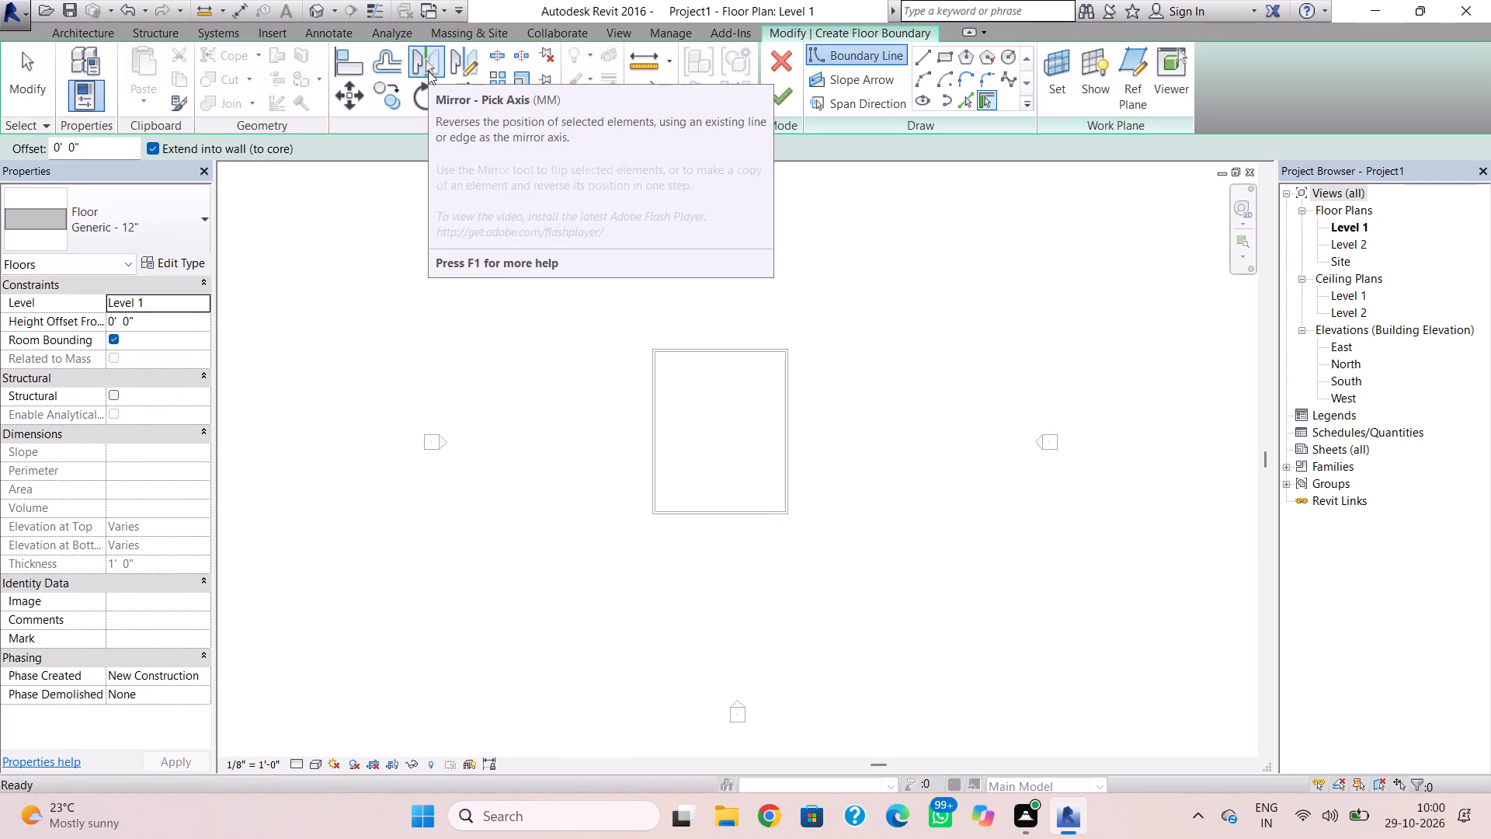
click(942, 49)
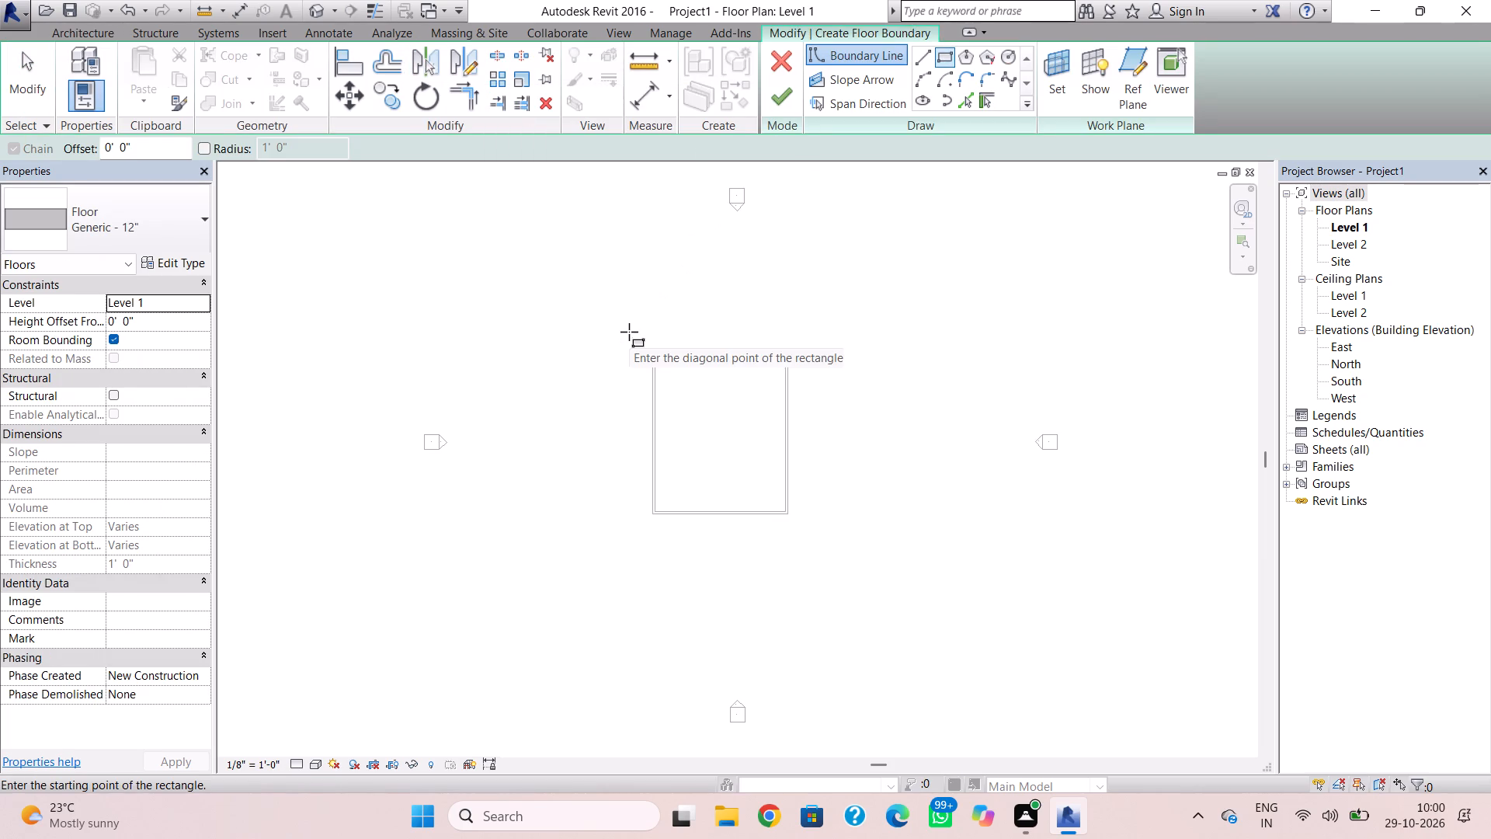
click(625, 334)
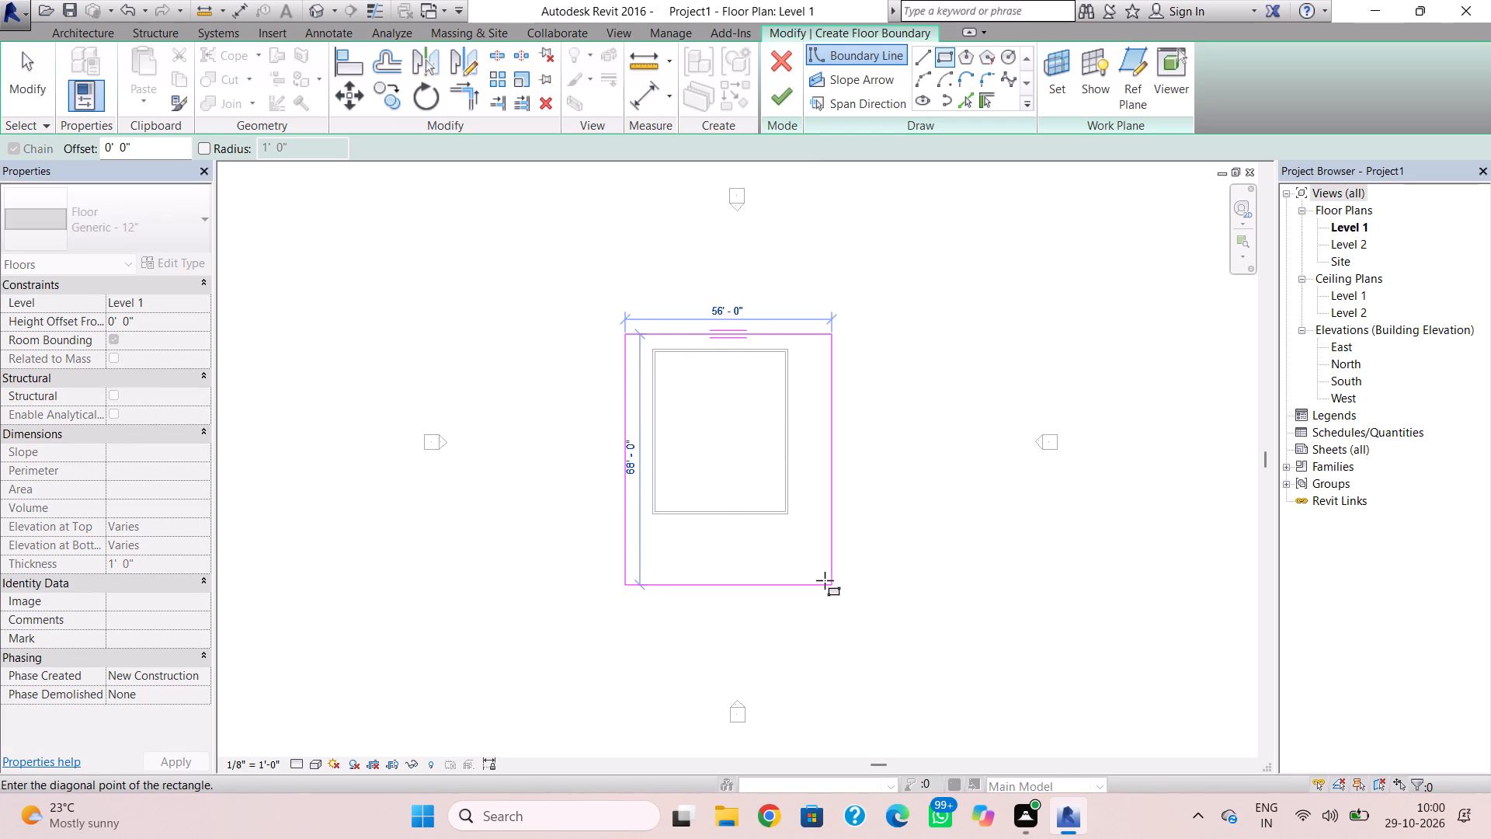
click(810, 540)
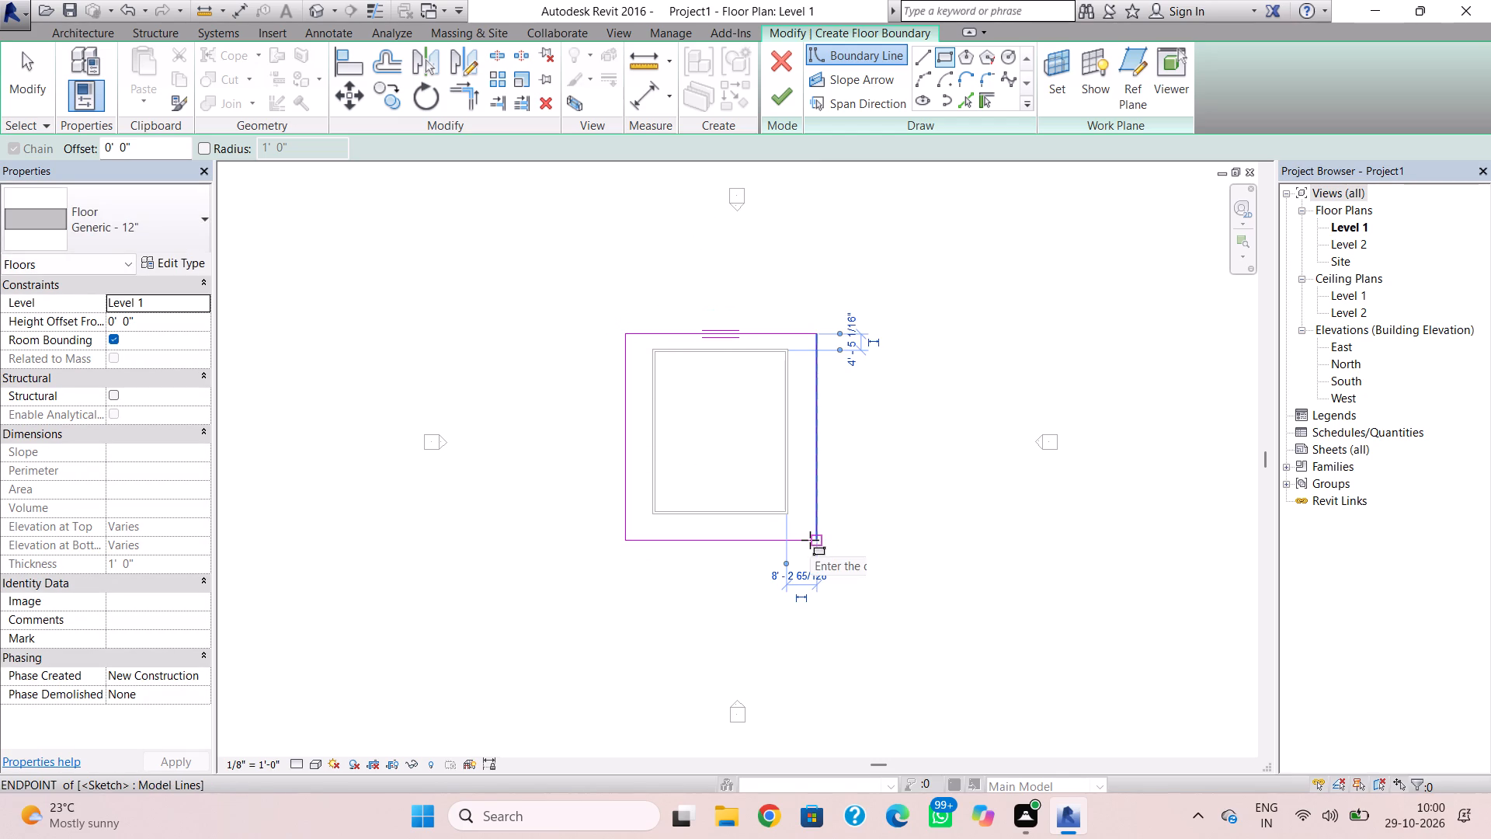
key(Escape)
click(778, 109)
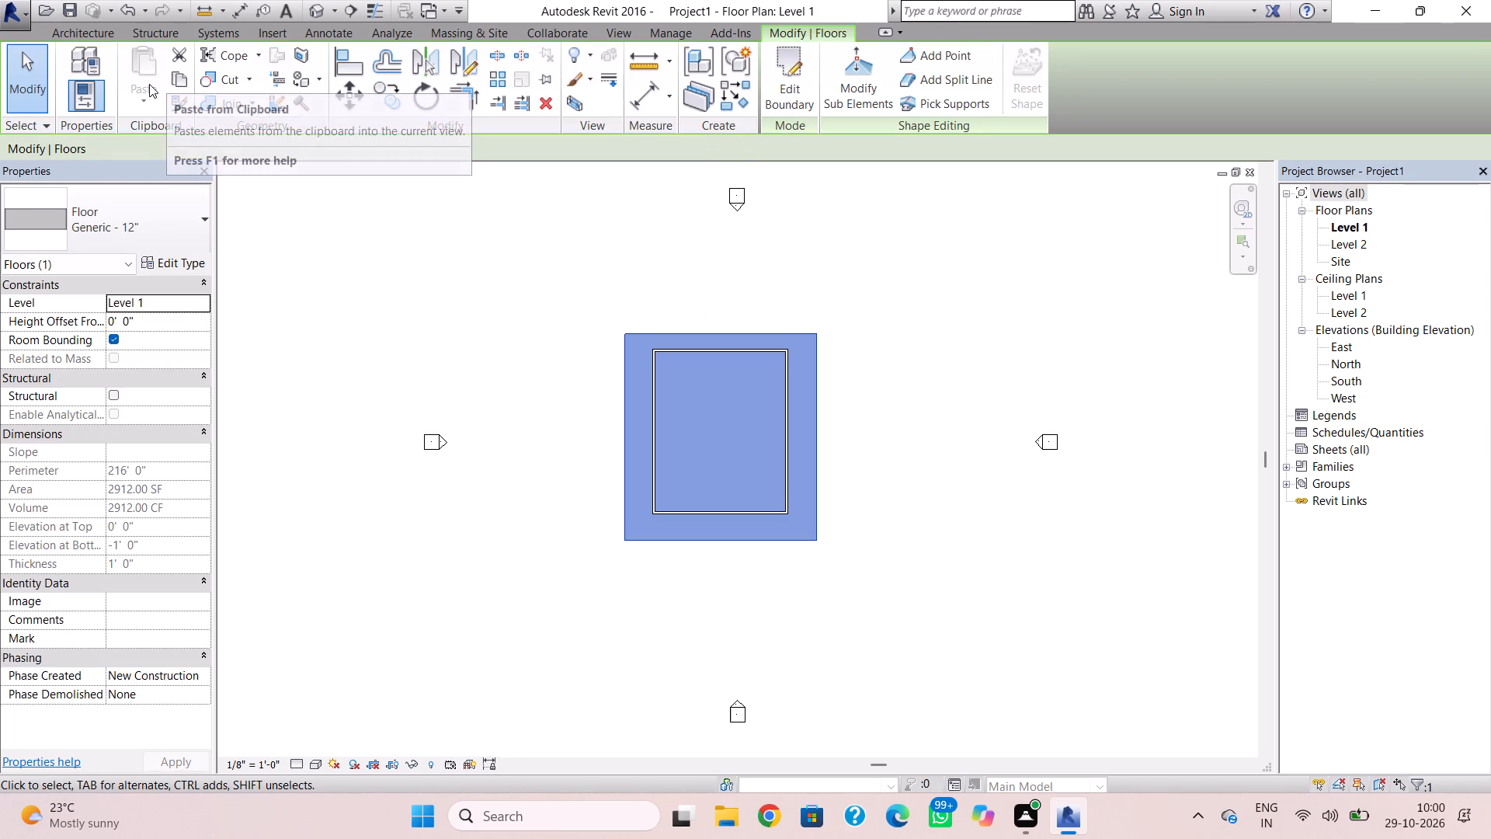
Start a footprint roof on Level 2 with no defined slope and sketch a rectangular boundary about 42'-6" wide around the walls.
click(105, 36)
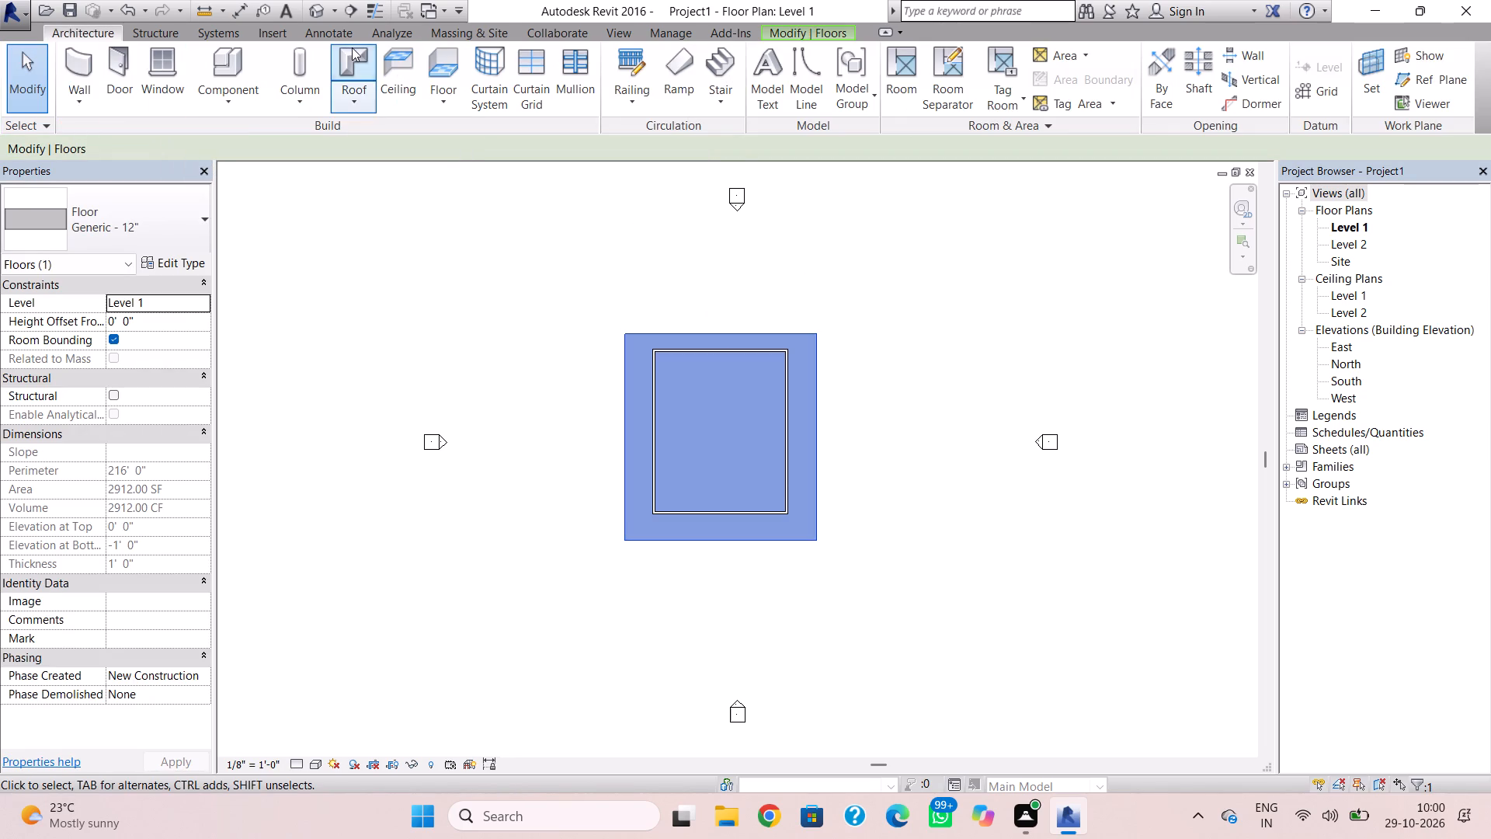
click(353, 47)
click(735, 455)
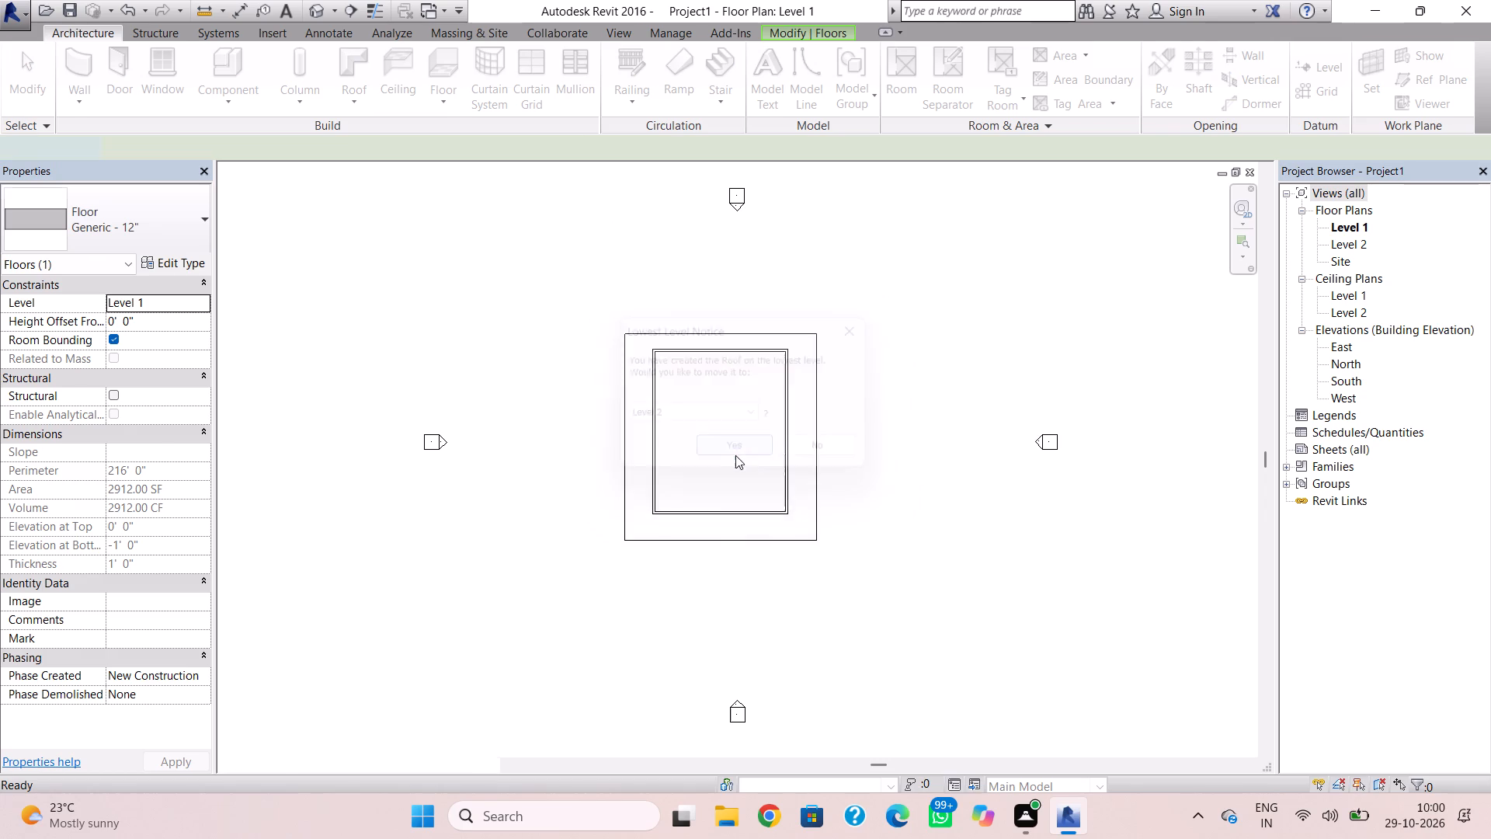
click(13, 150)
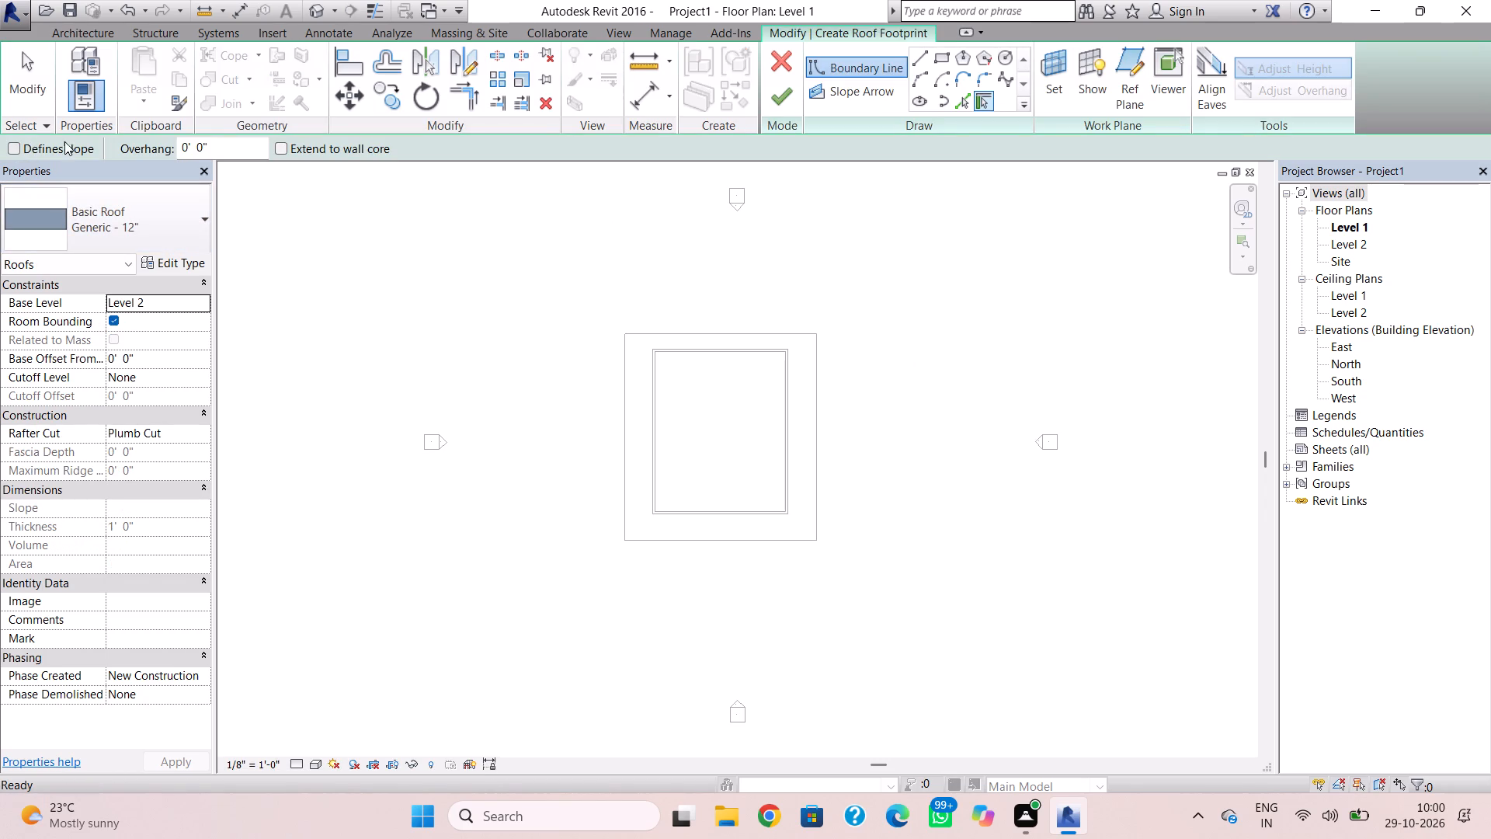
click(933, 60)
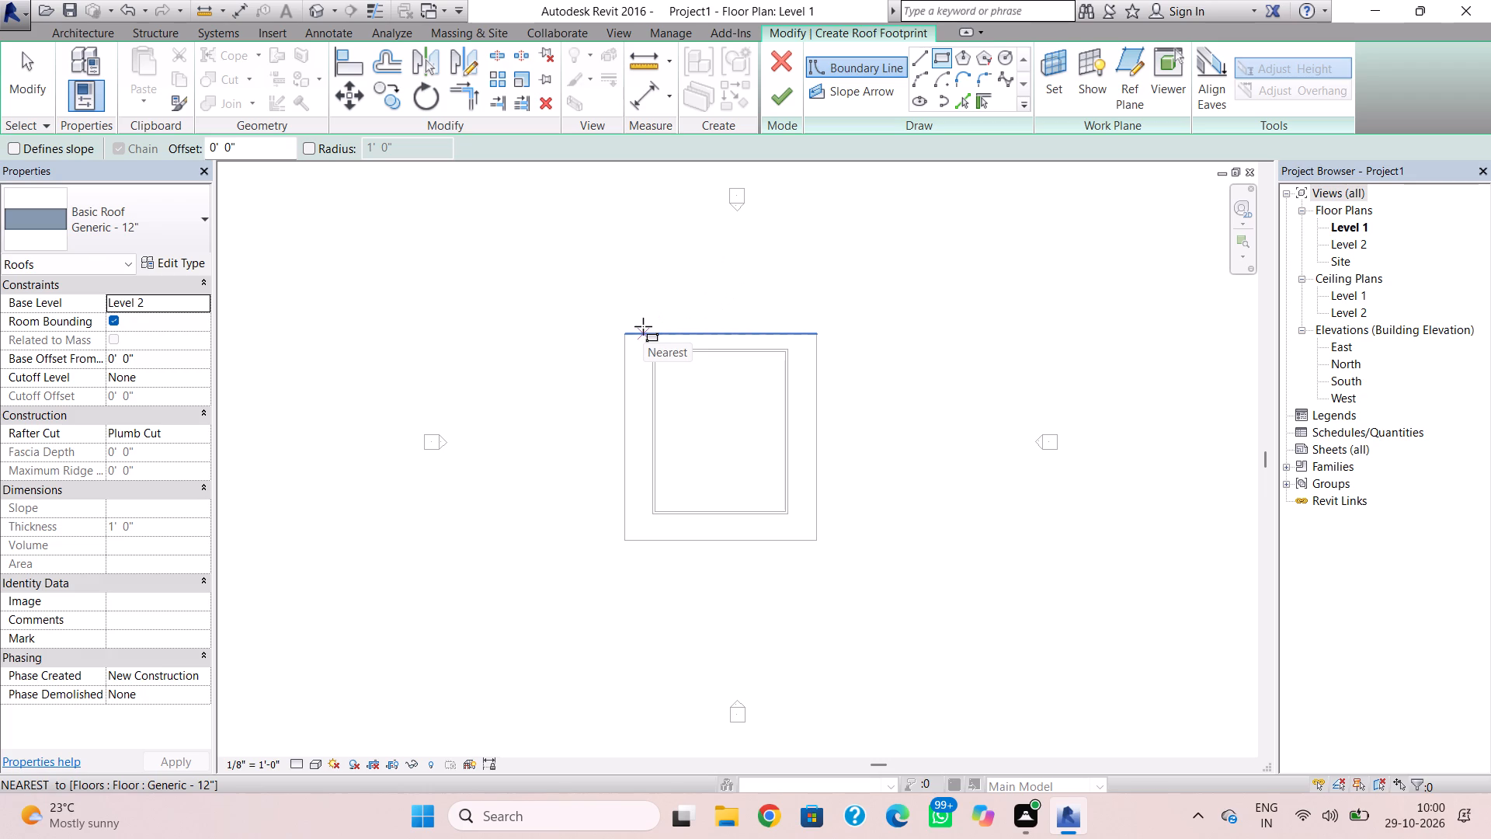
scroll(642, 339, up, 4)
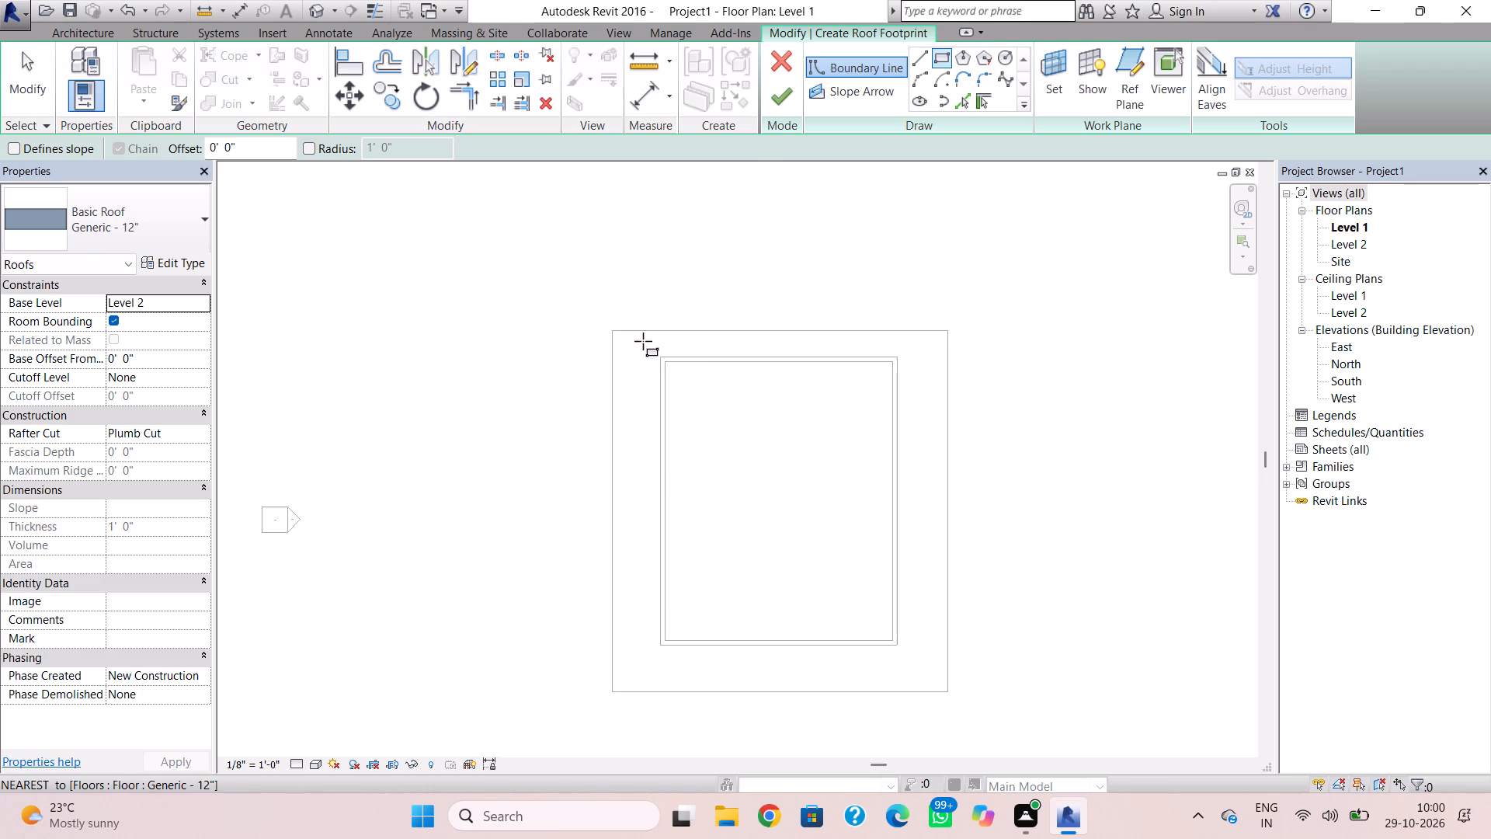
click(648, 352)
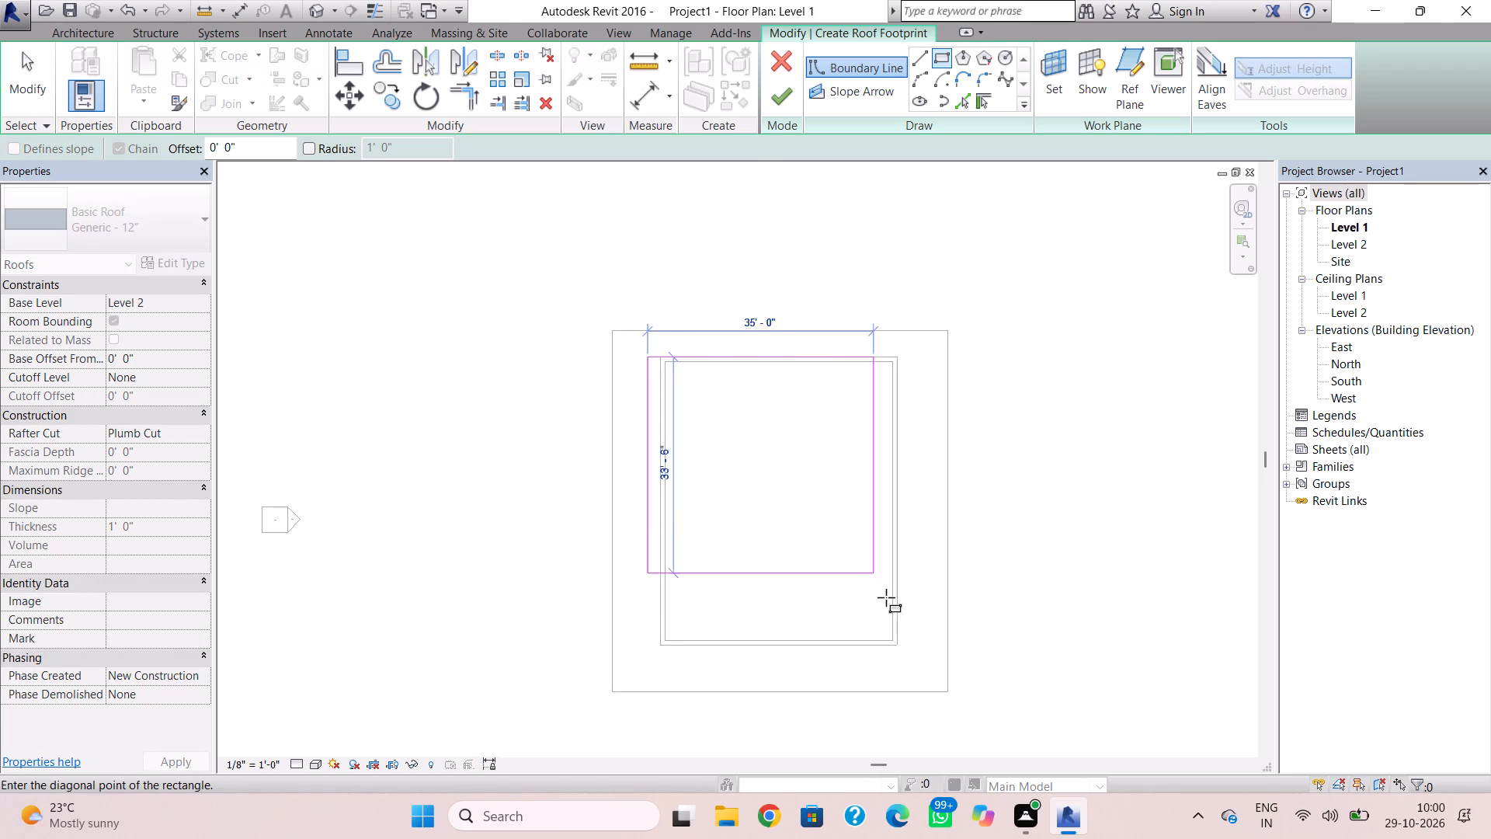
click(922, 650)
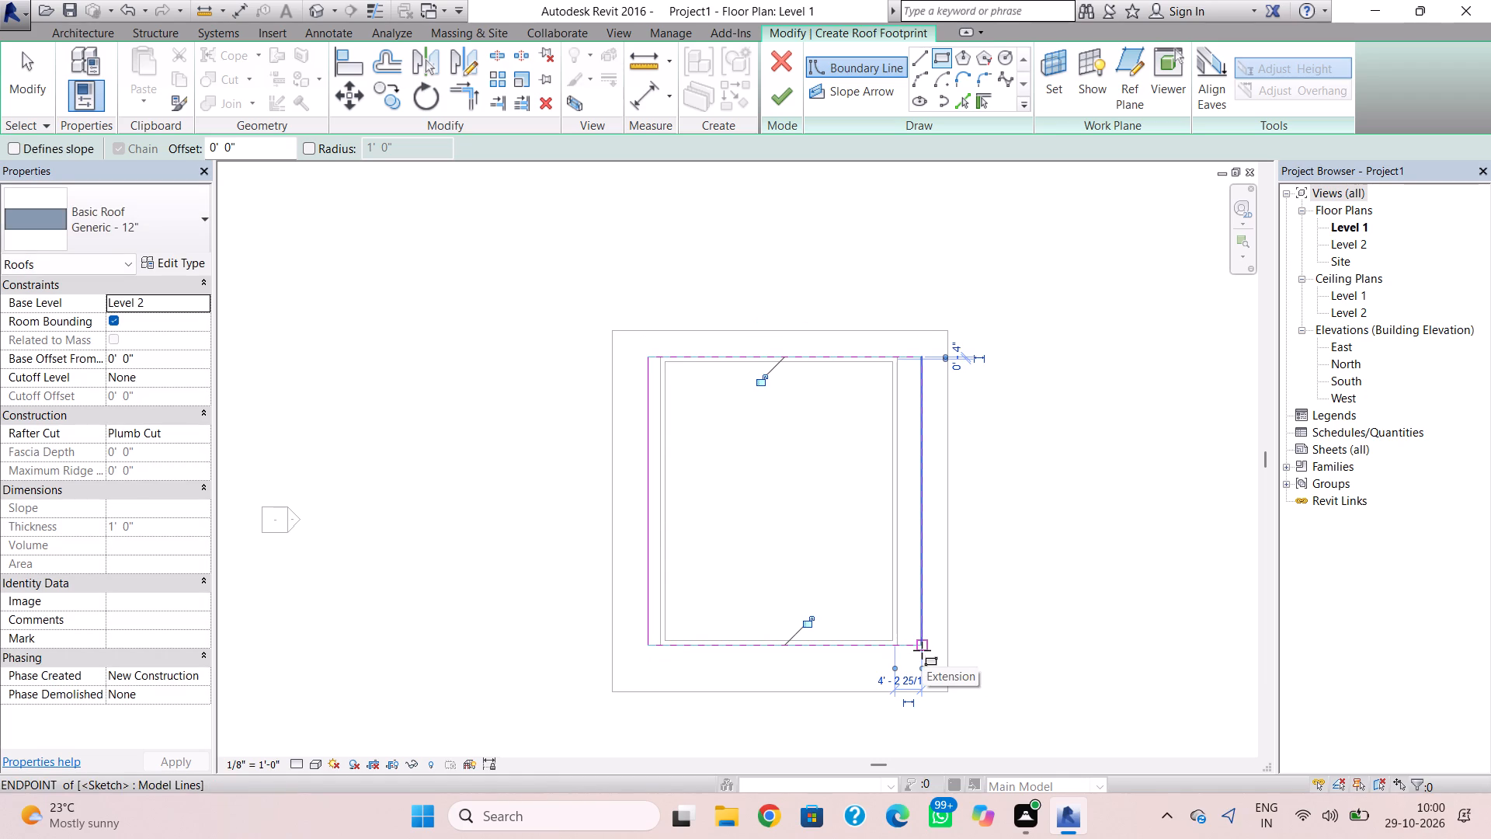
key(Escape)
key(Escape)
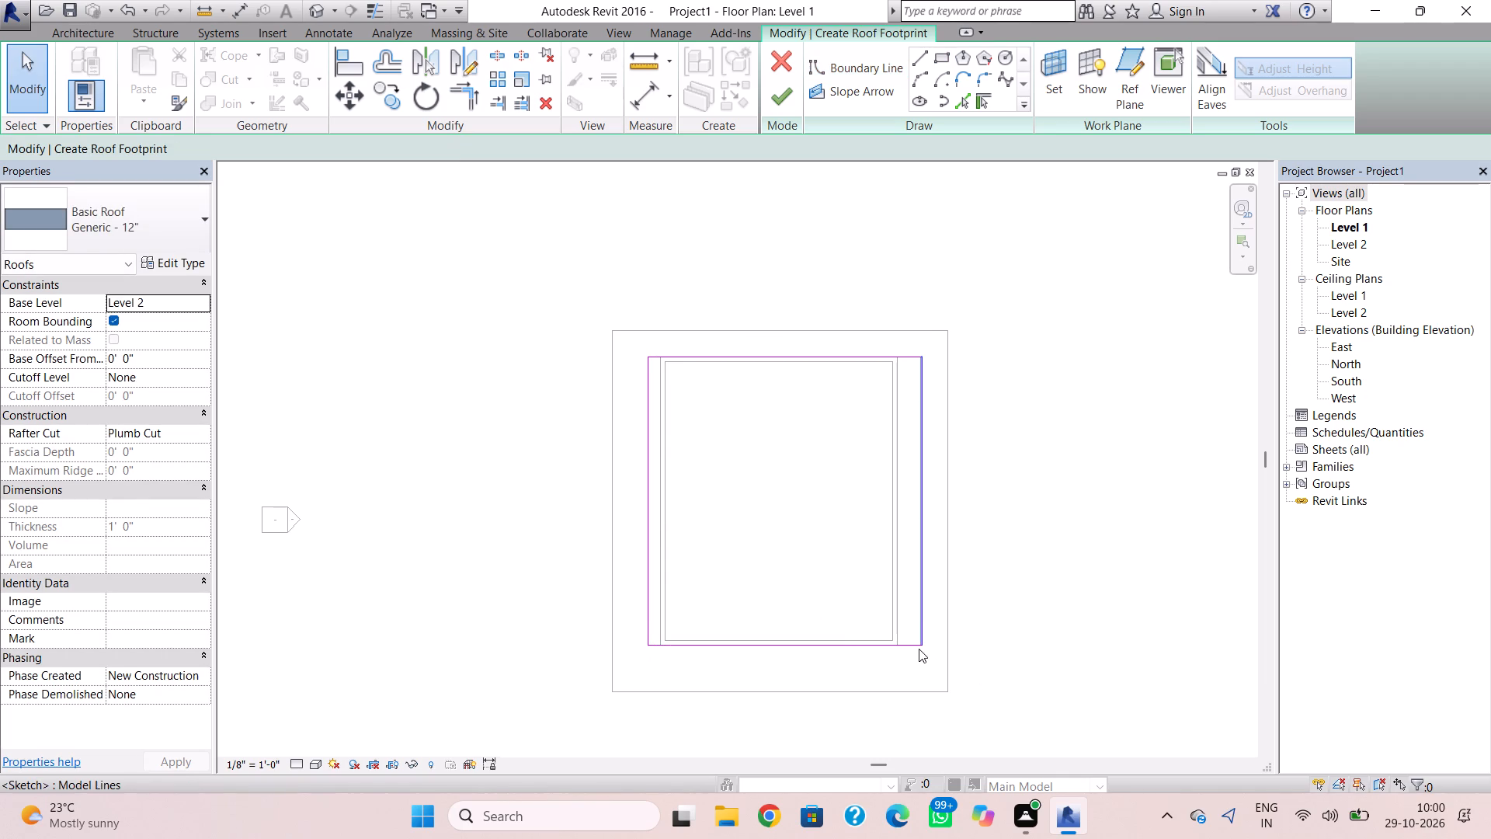
Nudge the roof boundary's north edge outward to about 1'-10" from the north wall.
click(822, 364)
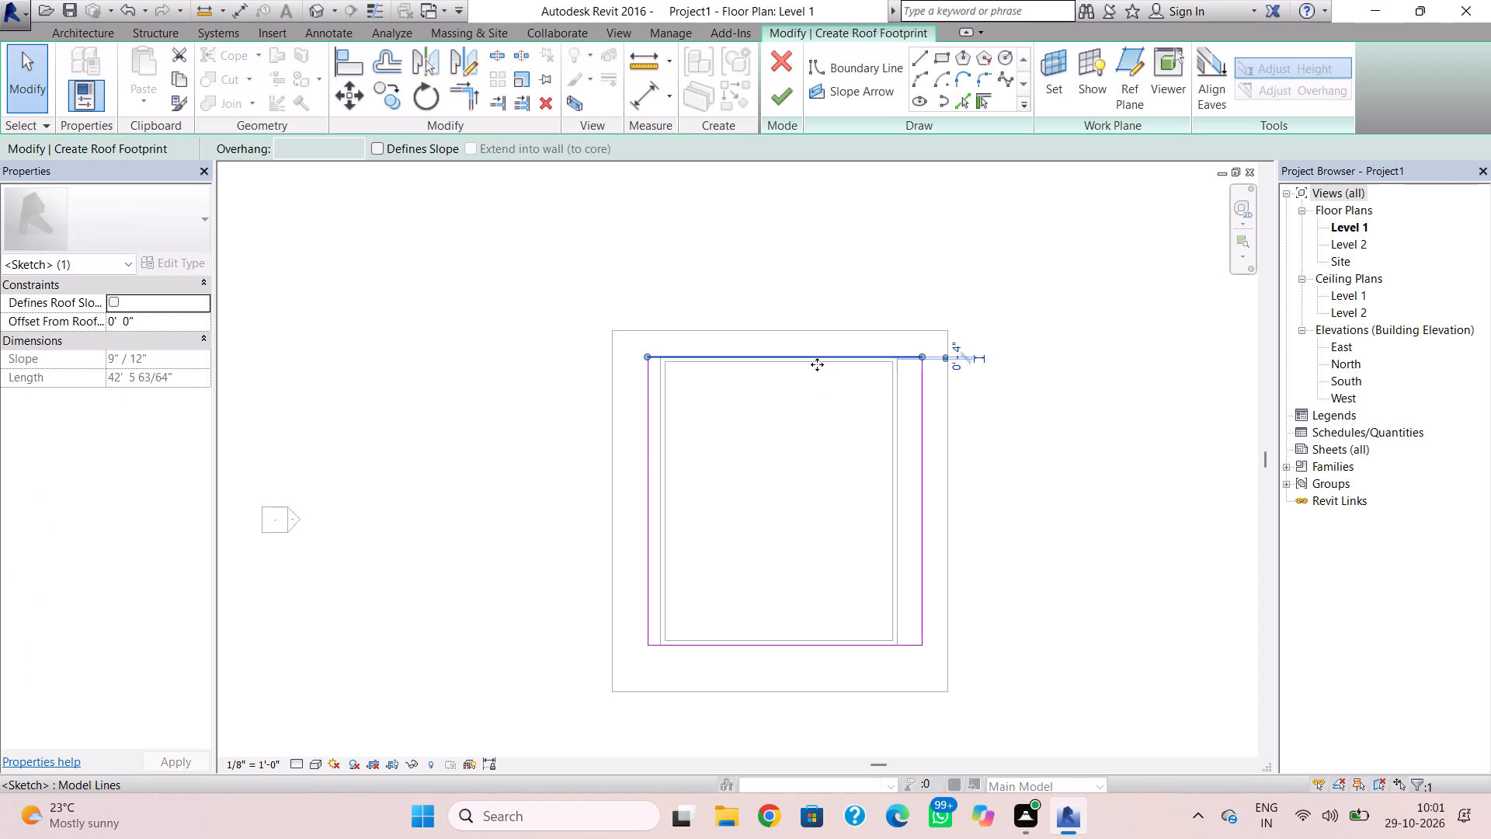
key(Up)
key(Up)
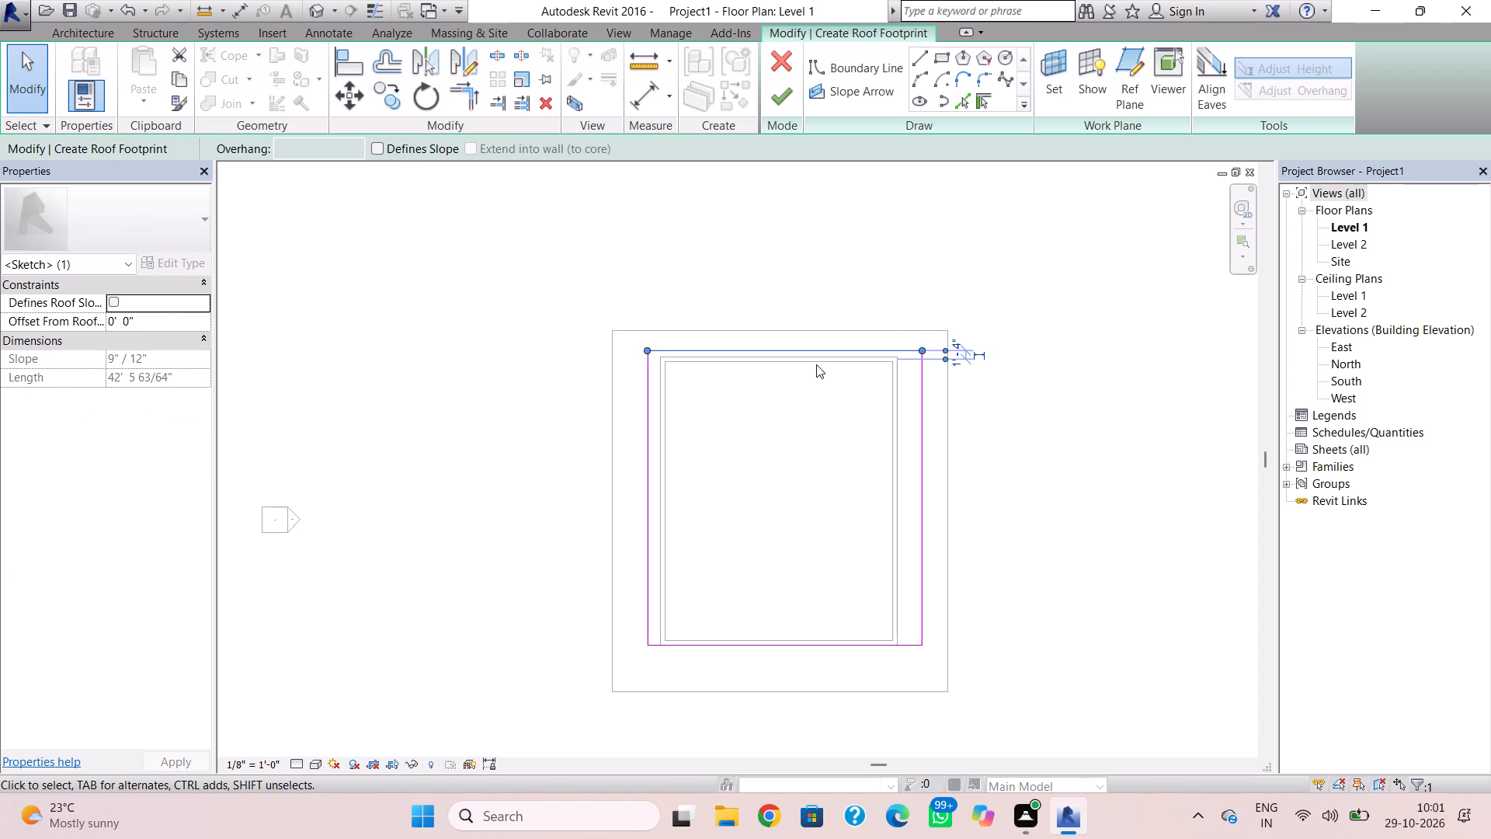
key(Up)
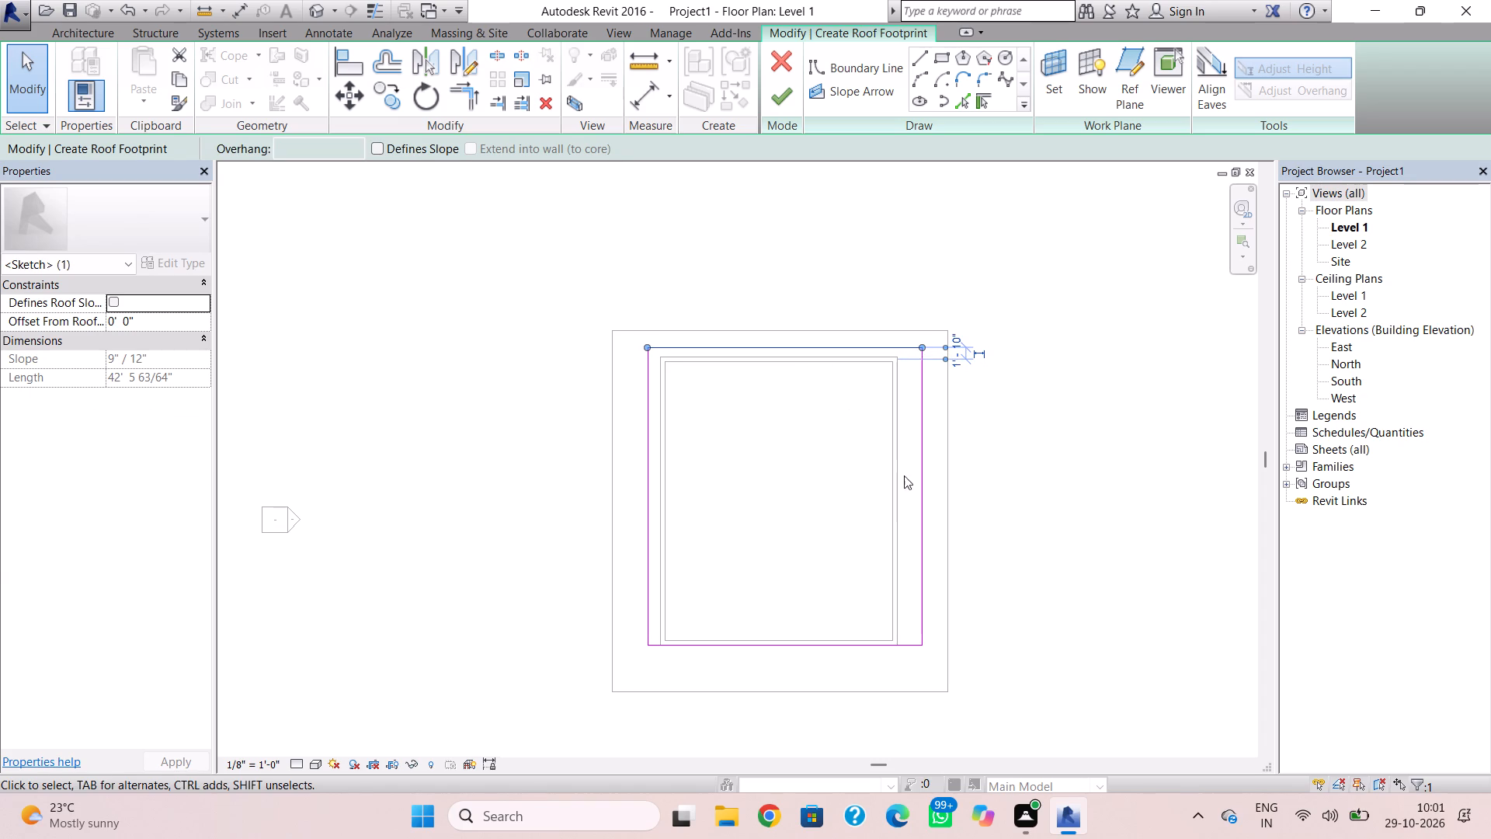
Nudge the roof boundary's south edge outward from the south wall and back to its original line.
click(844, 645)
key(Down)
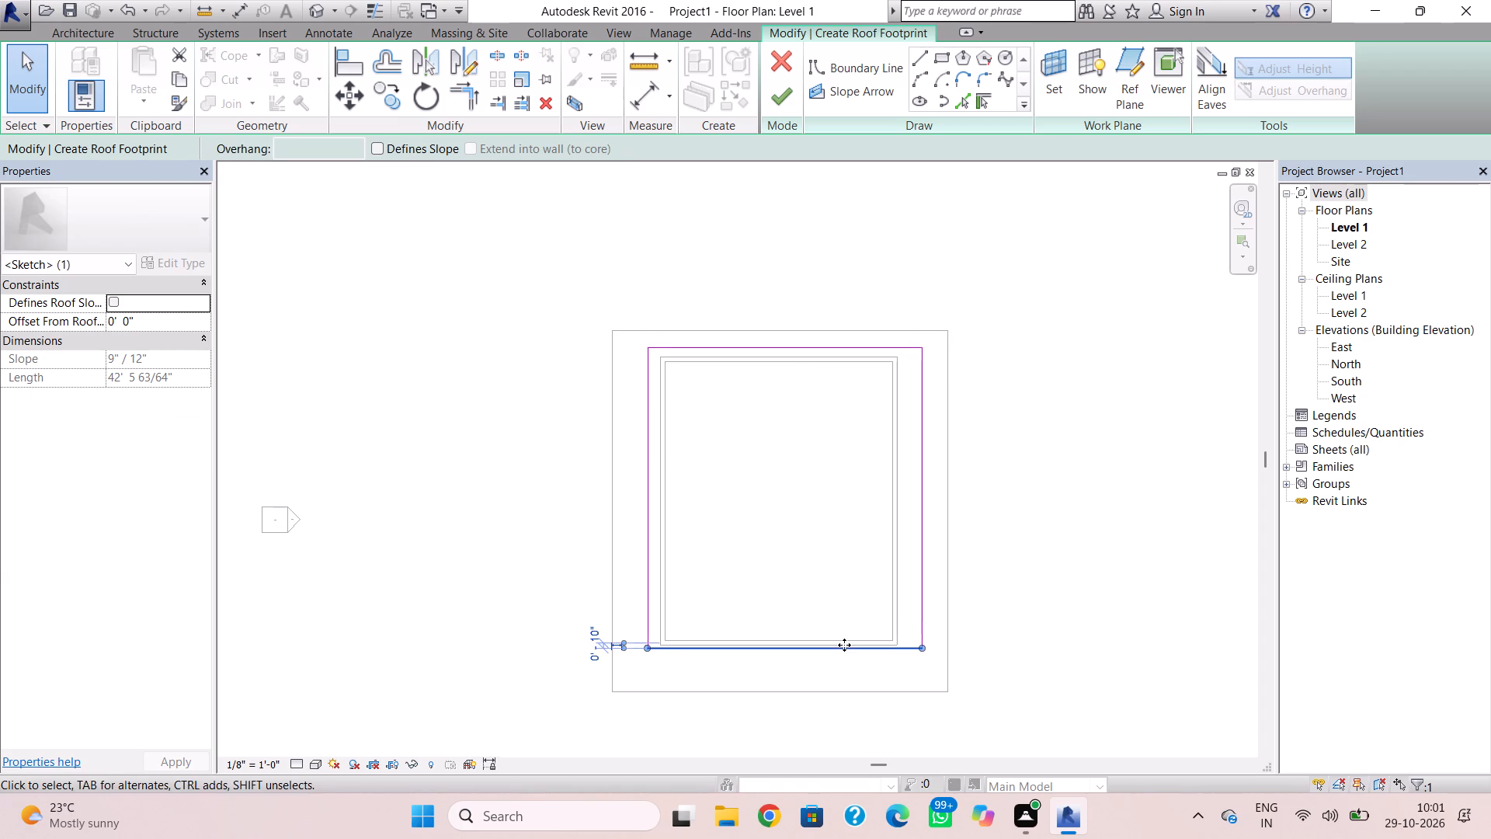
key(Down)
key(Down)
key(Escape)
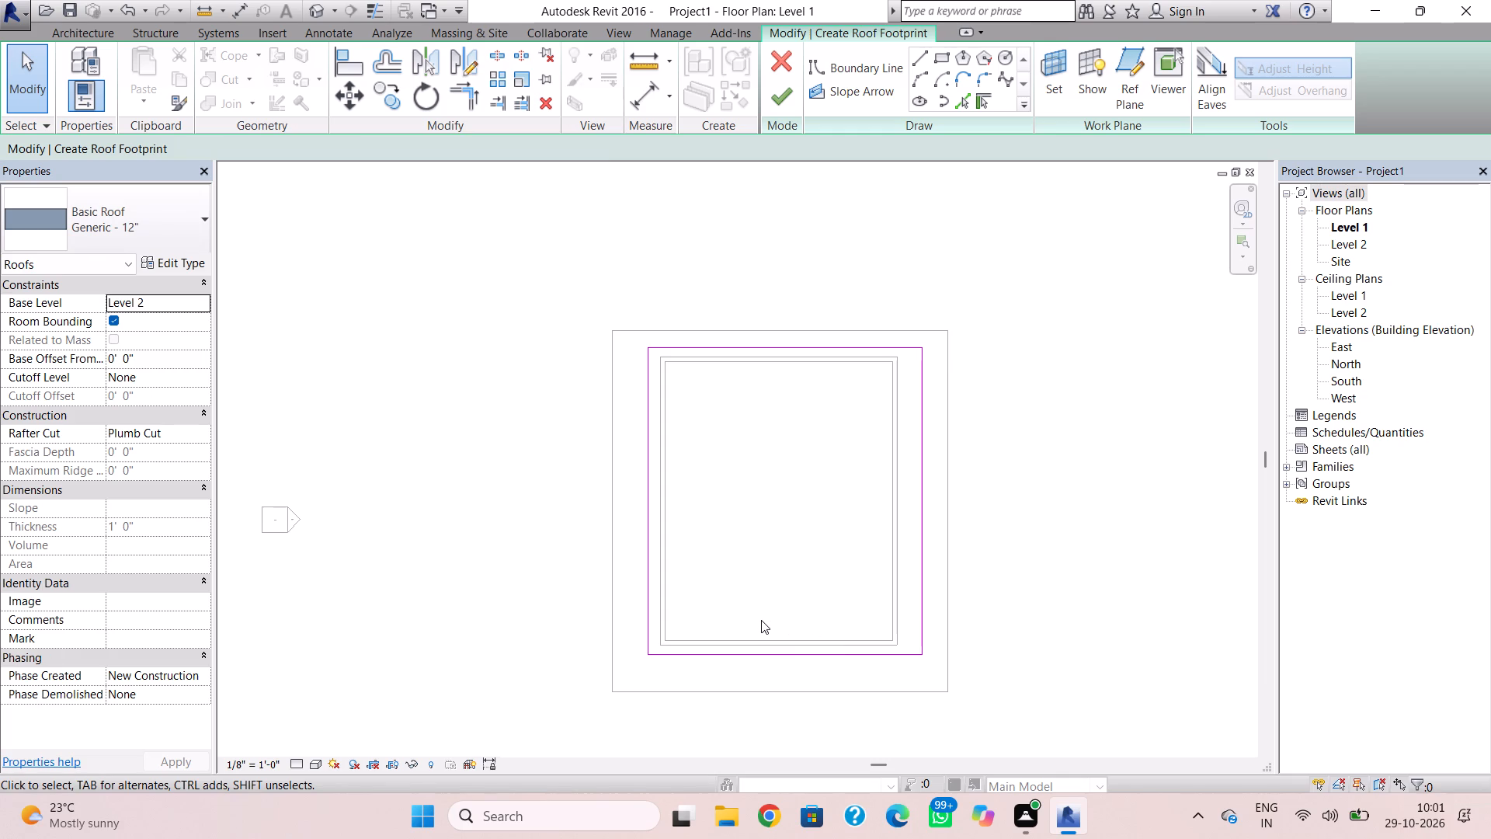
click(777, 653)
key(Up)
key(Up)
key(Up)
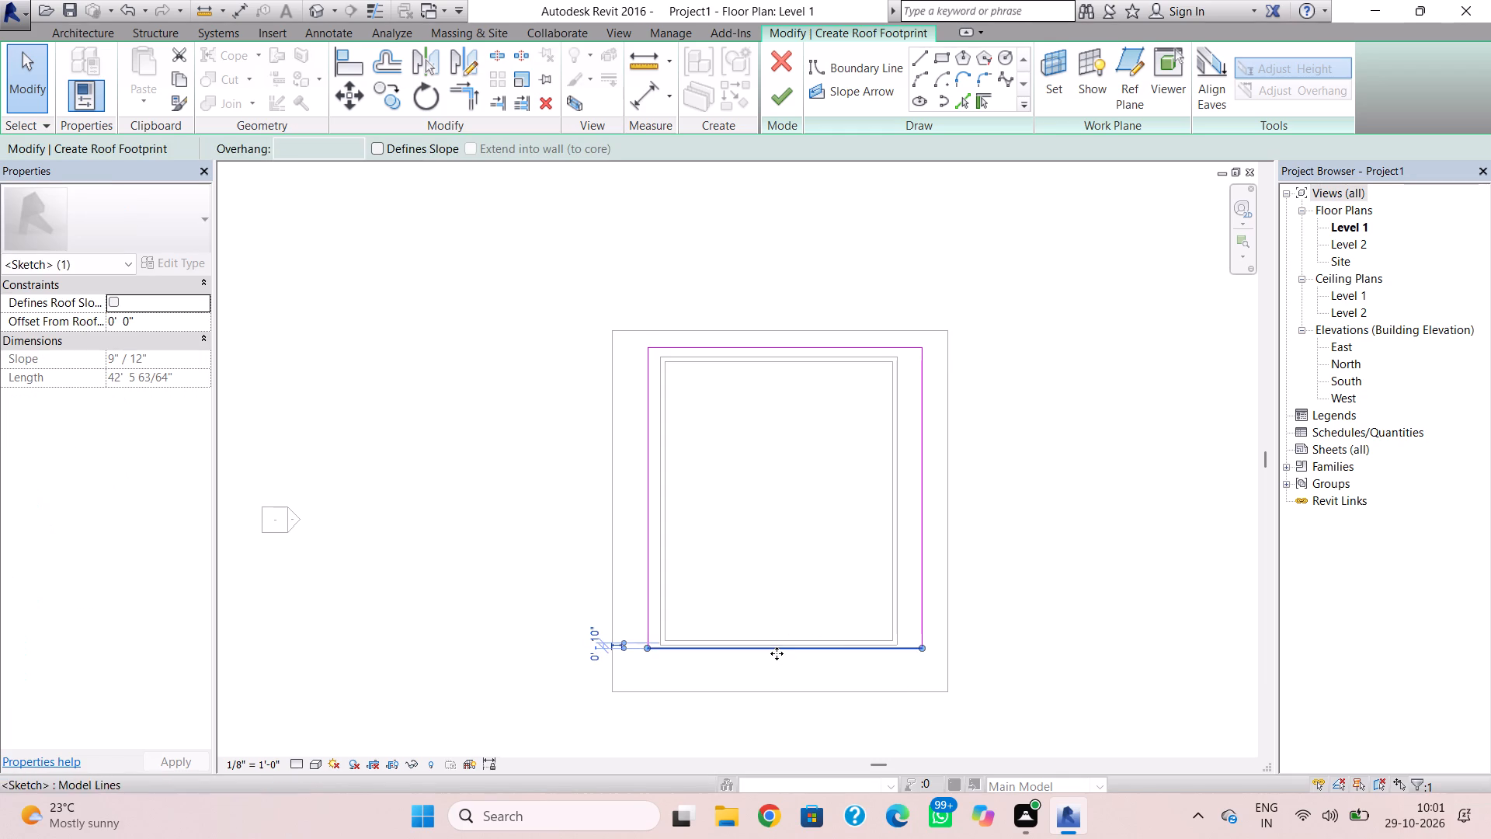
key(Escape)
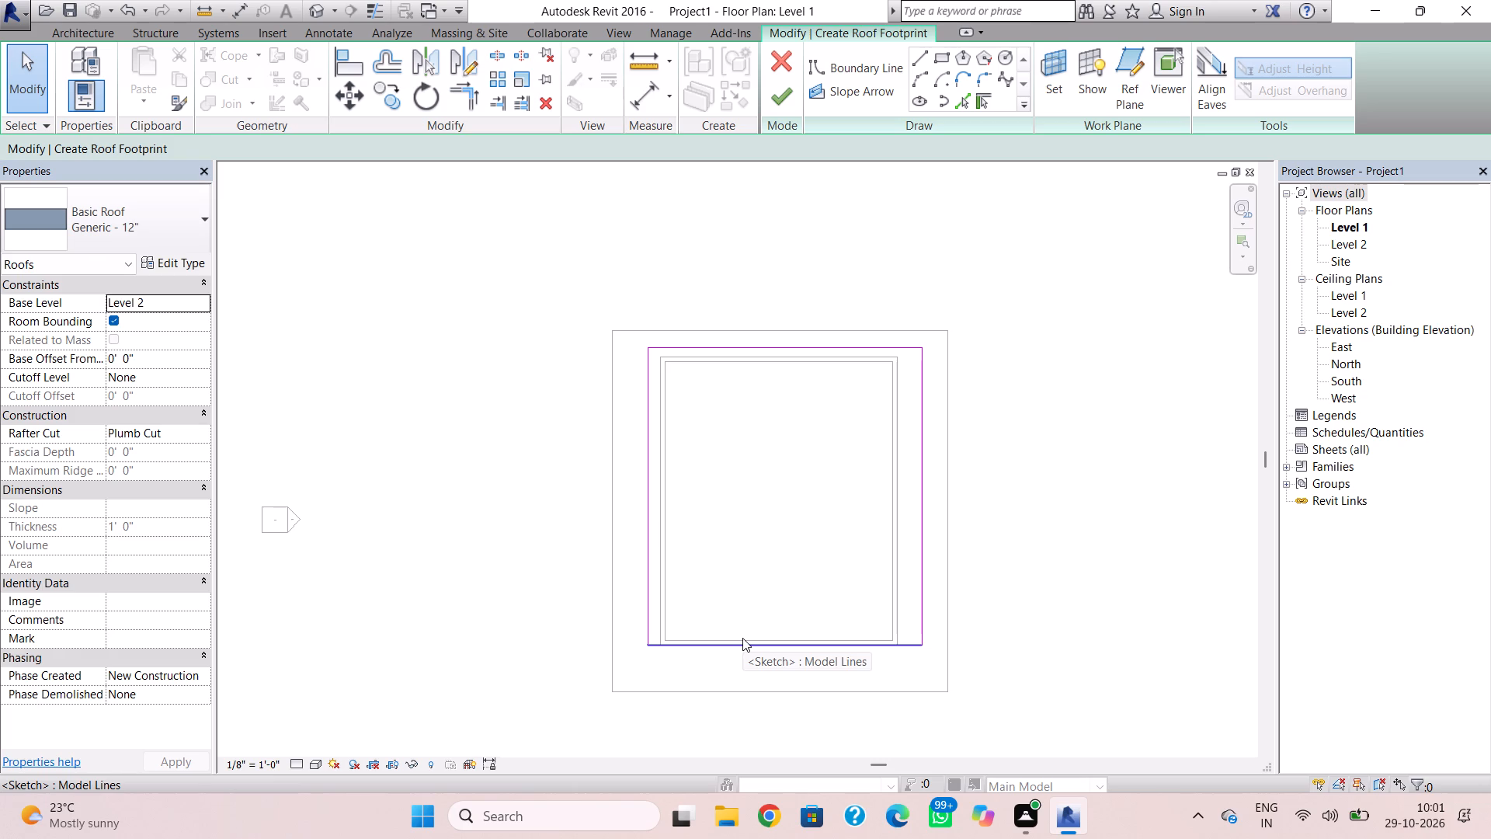
Finish the flat roof footprint and attach the walls to the roof.
click(776, 102)
click(783, 414)
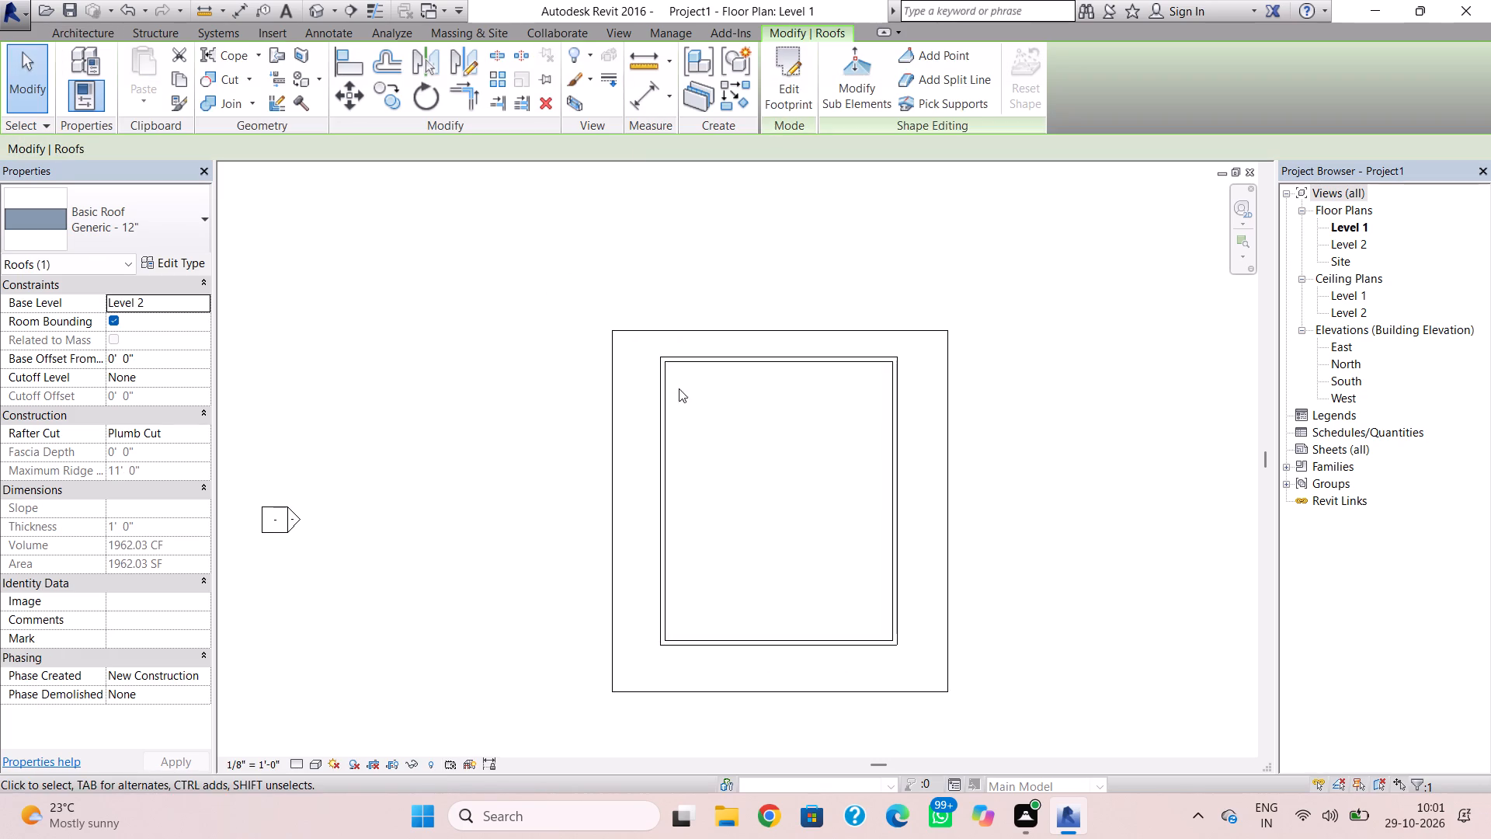
Edit the roof footprint in the Level 2 plan, nudging its east edge inward until flush with the east wall's outer face.
click(311, 6)
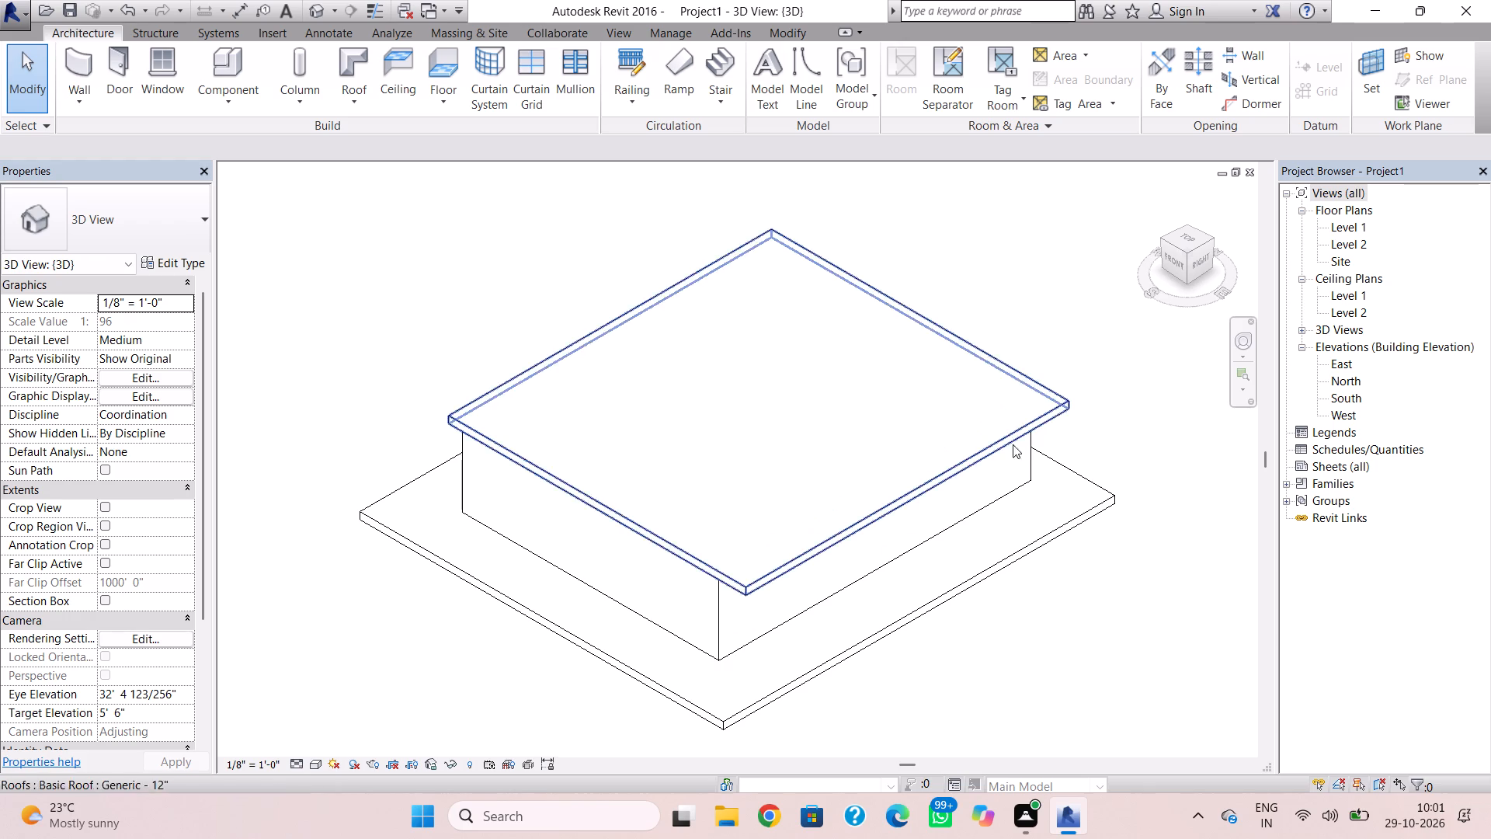
click(1181, 261)
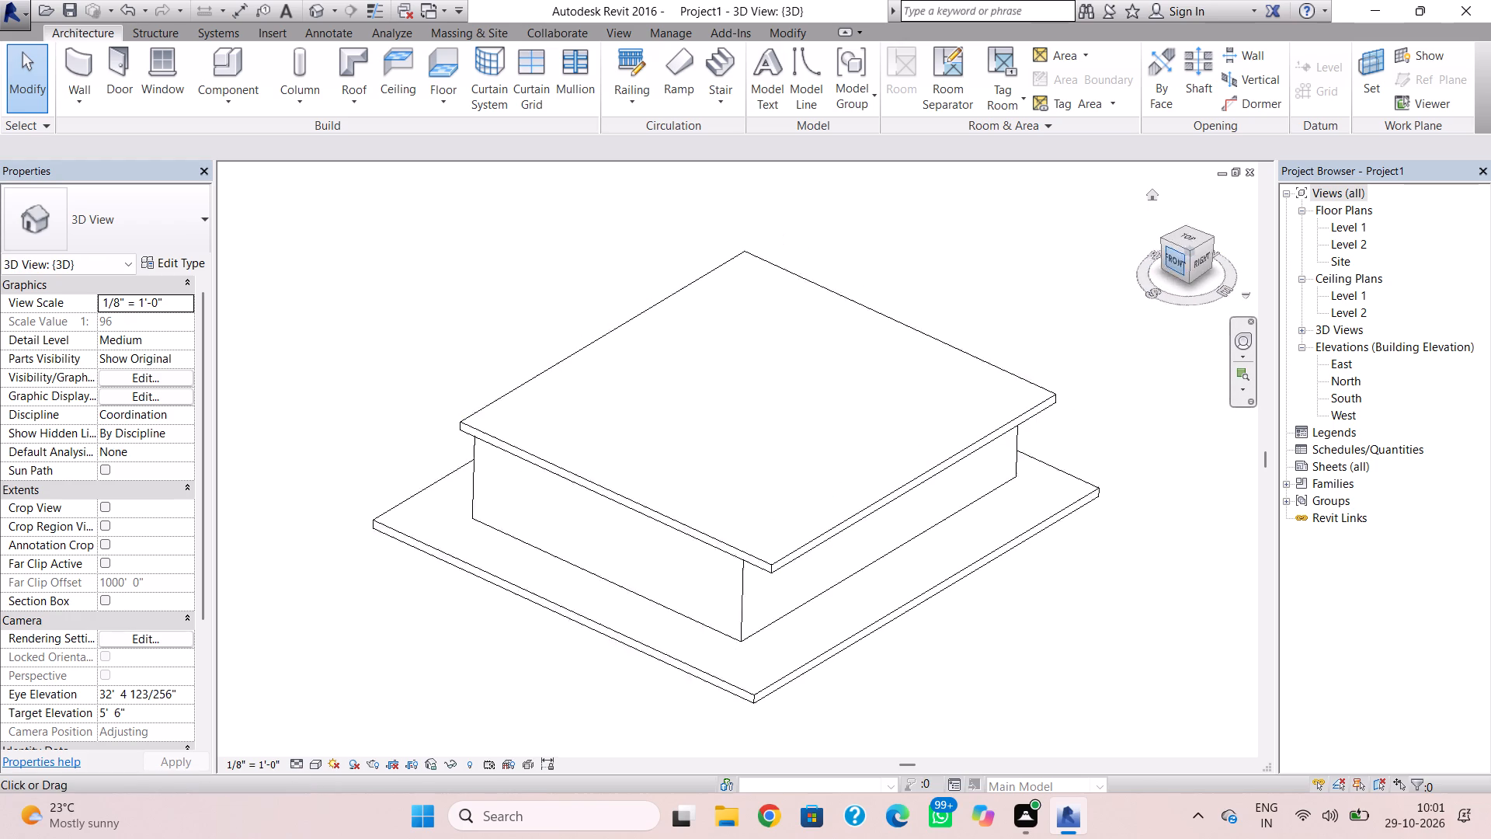
scroll(892, 459, up, 1)
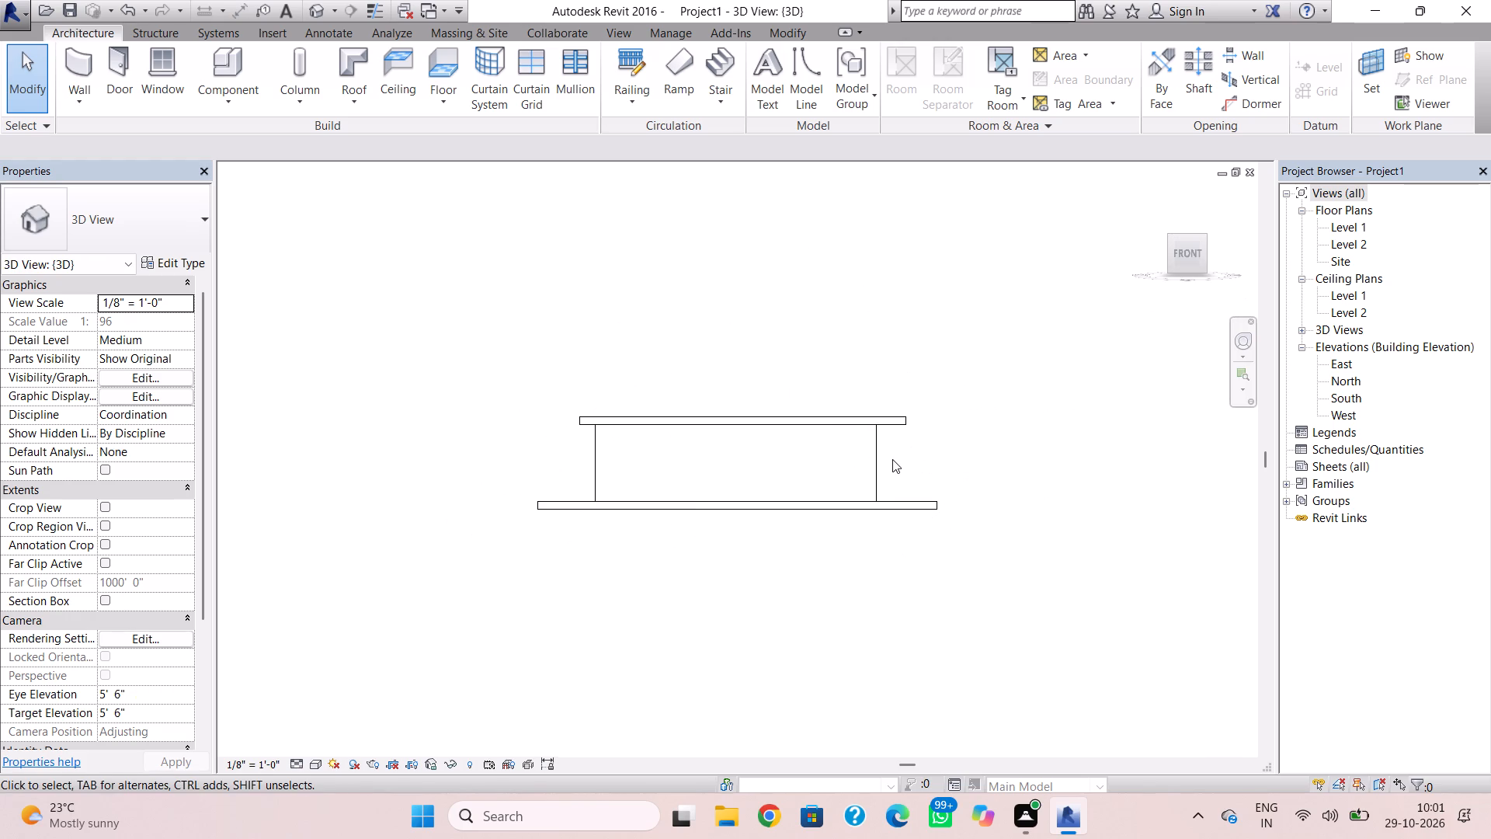
scroll(892, 459, up, 1)
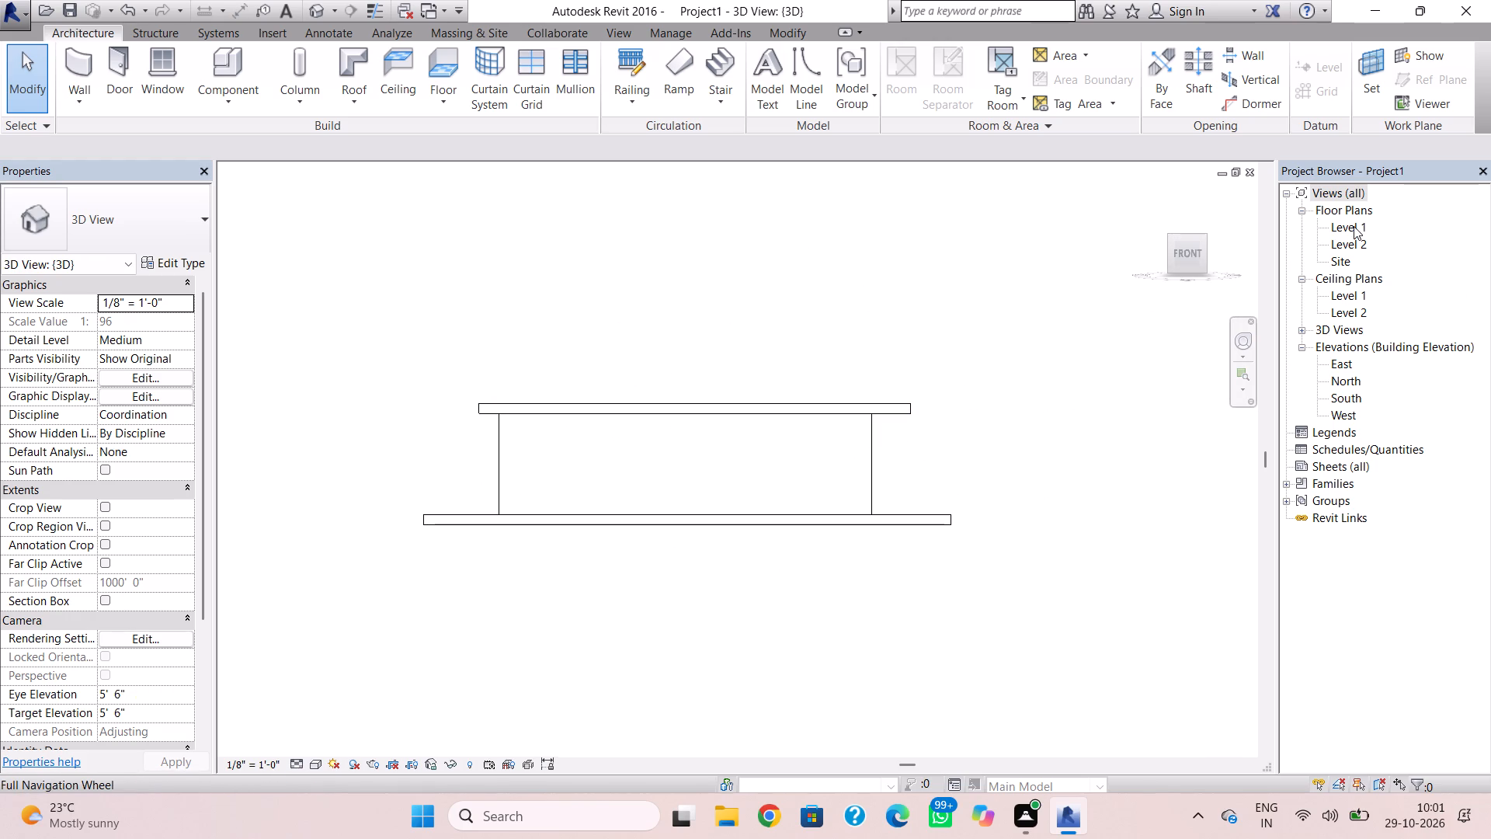
double_click(1352, 248)
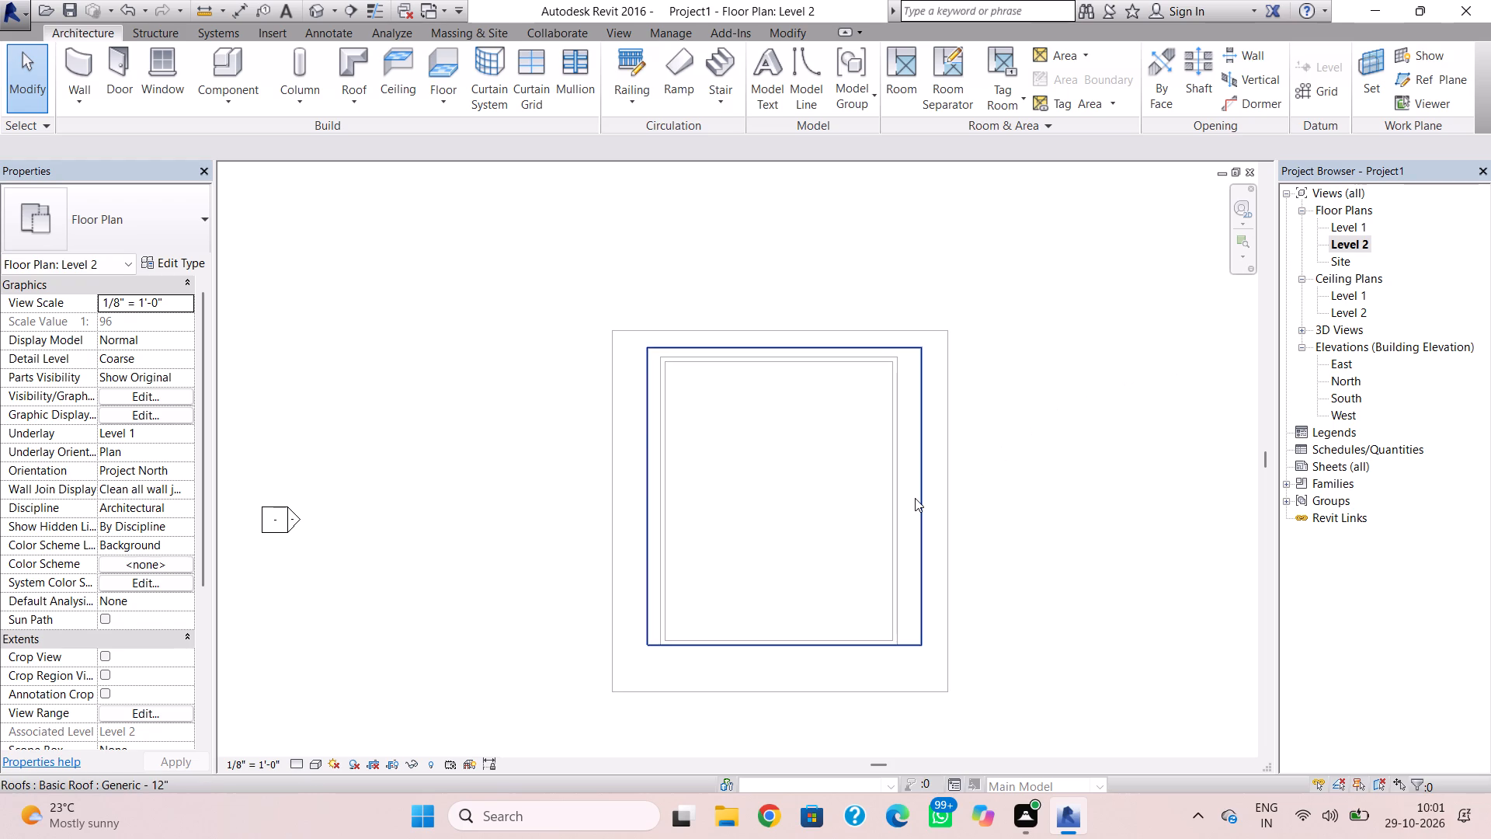
click(915, 498)
triple_click(915, 498)
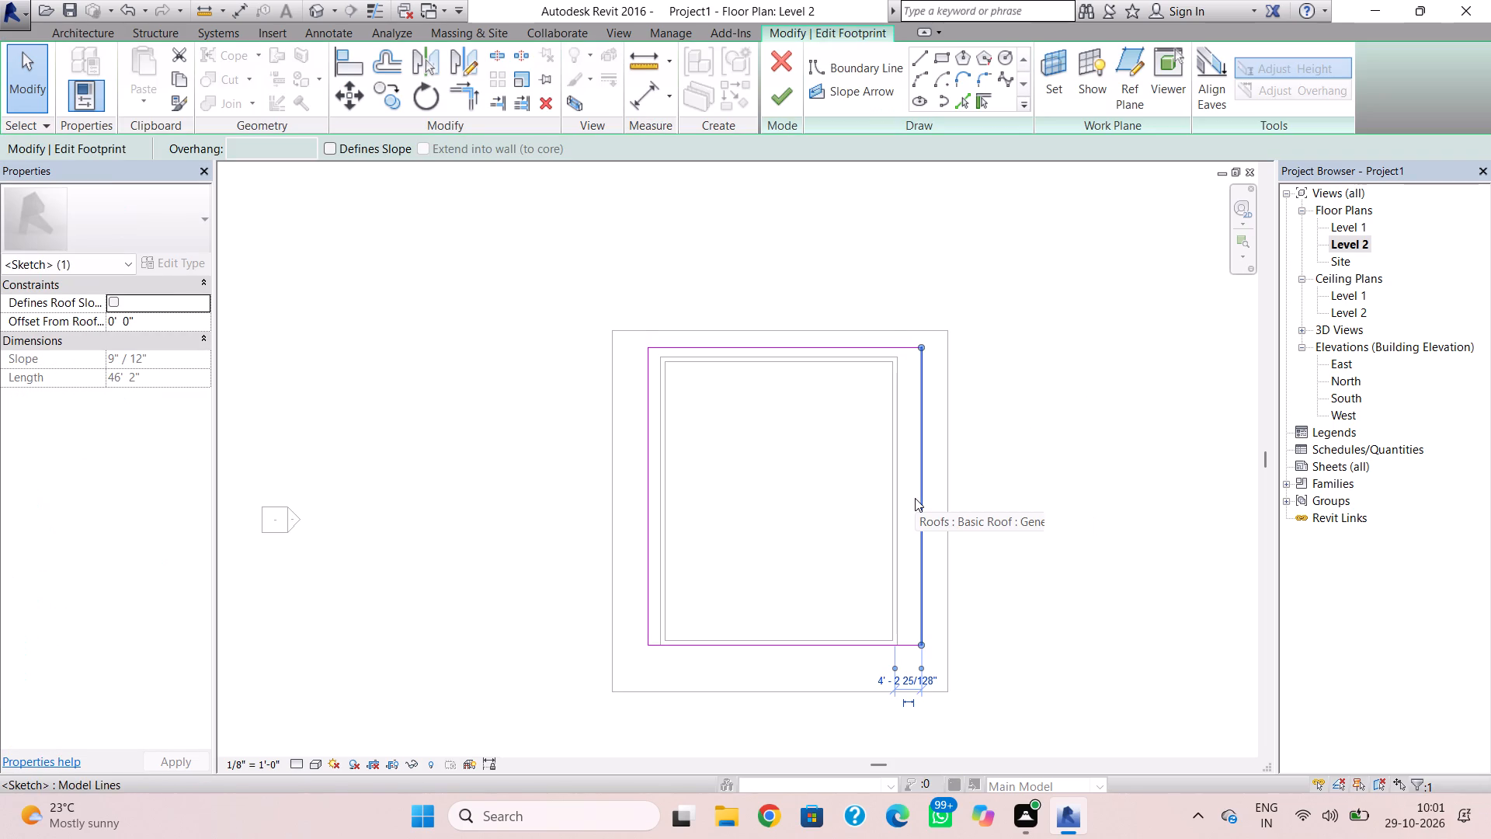
key(Left)
key(Left)
key(Left)
key(Left)
key(Left)
key(Left)
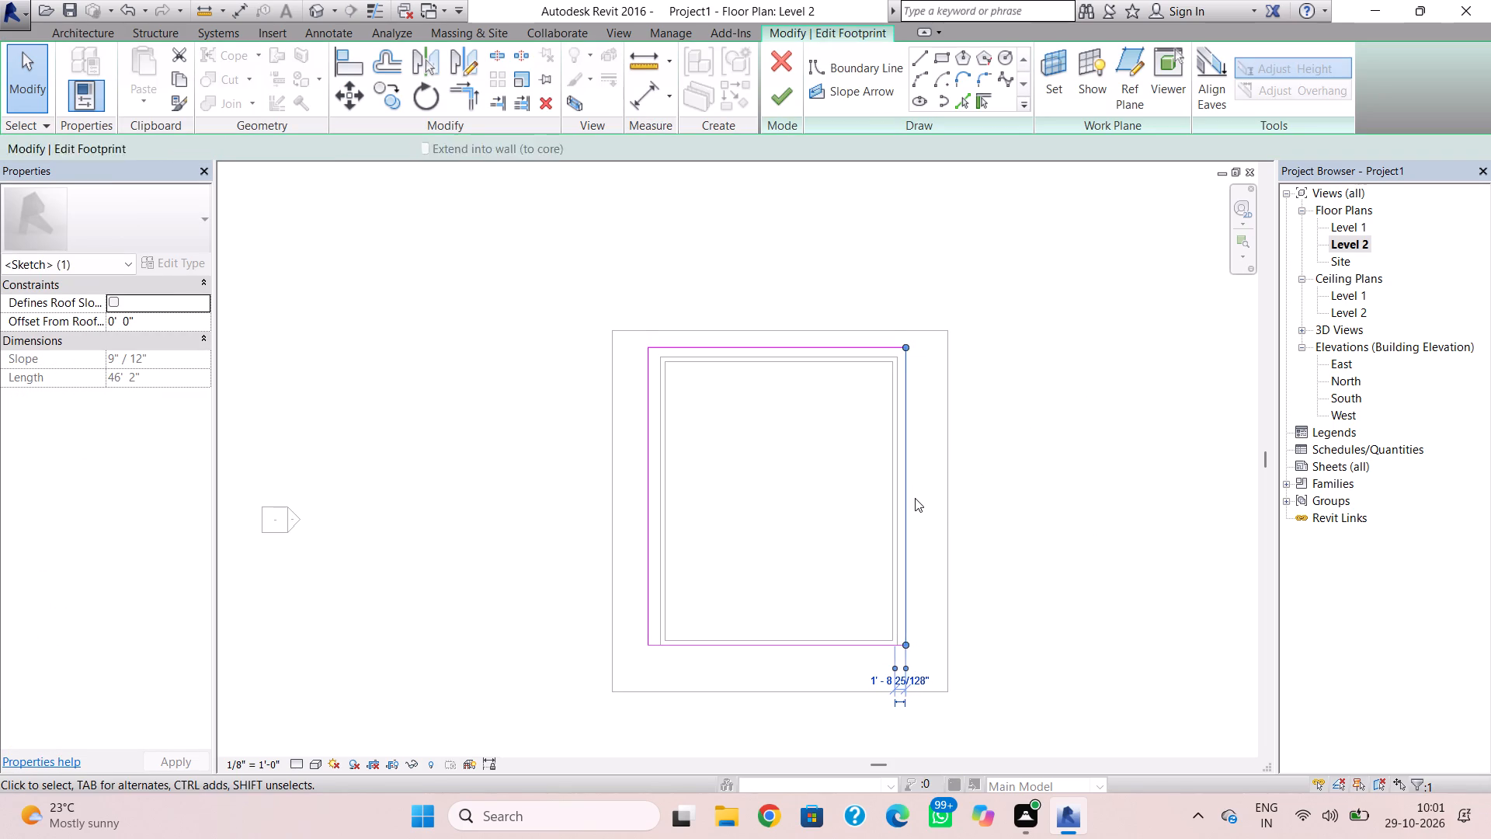
key(Left)
key(Left)
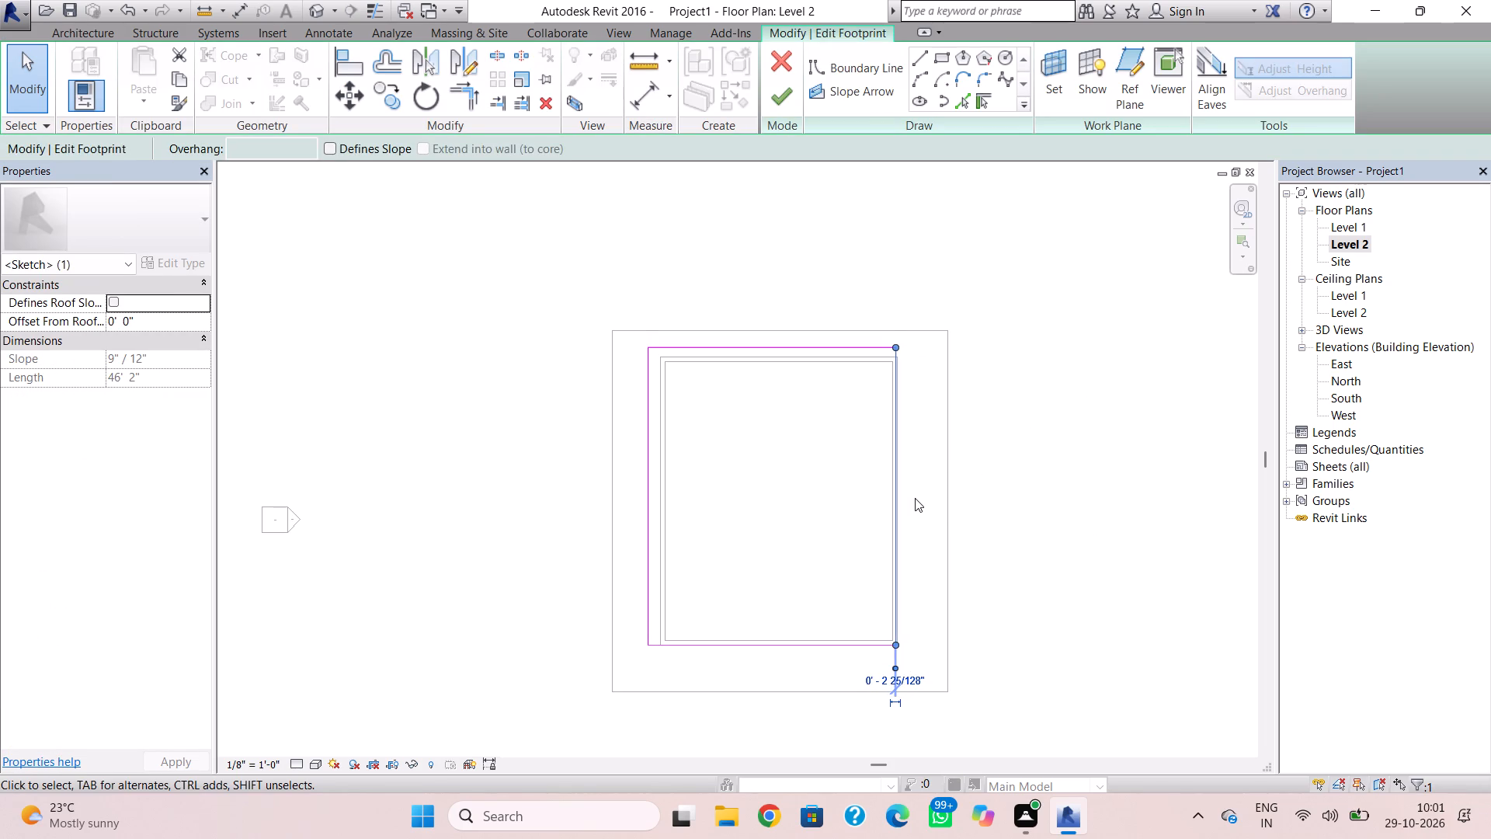
scroll(915, 498, up, 8)
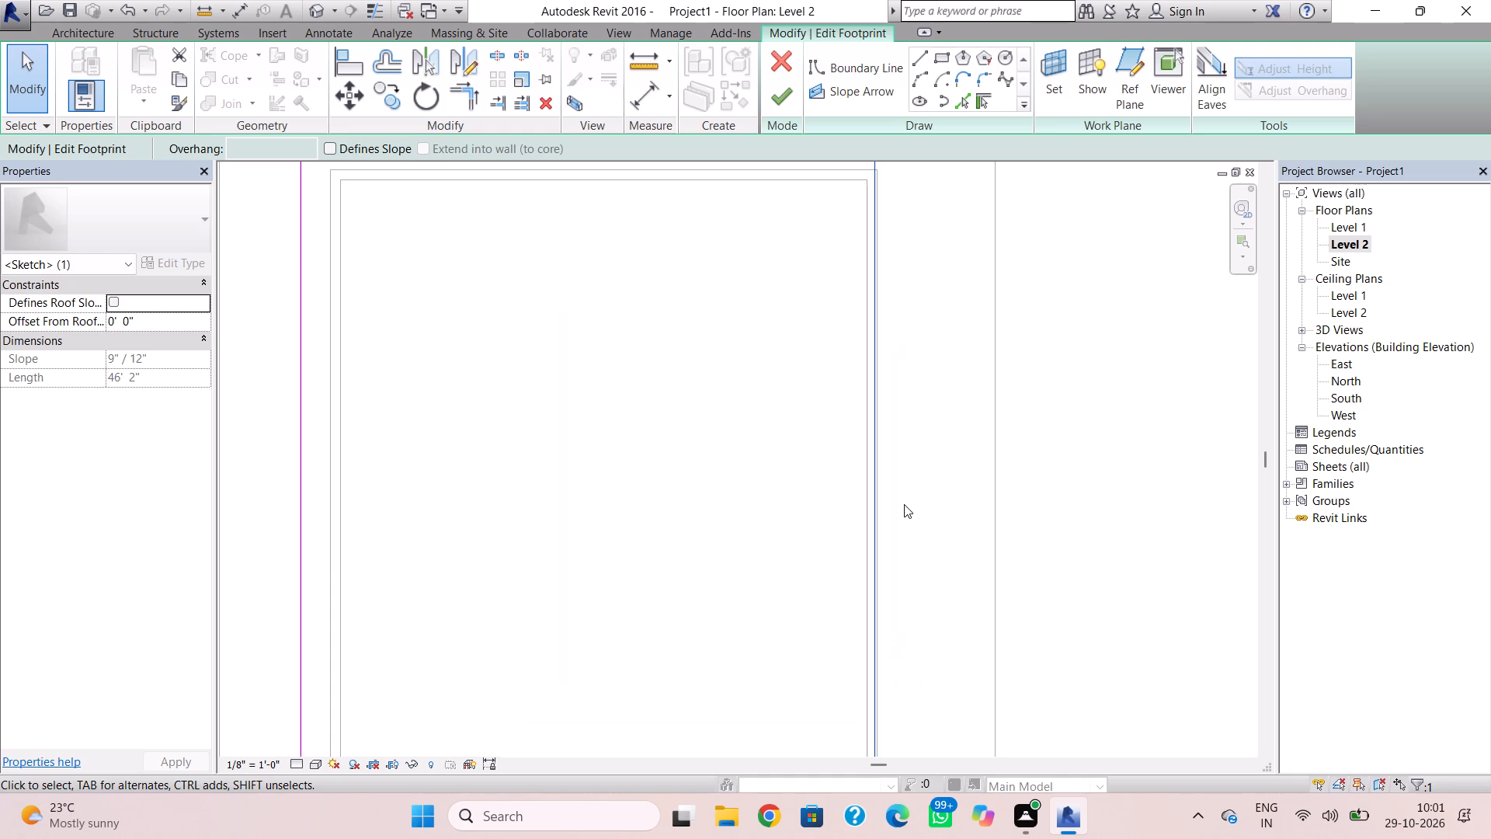
key(Right)
scroll(904, 504, up, 2)
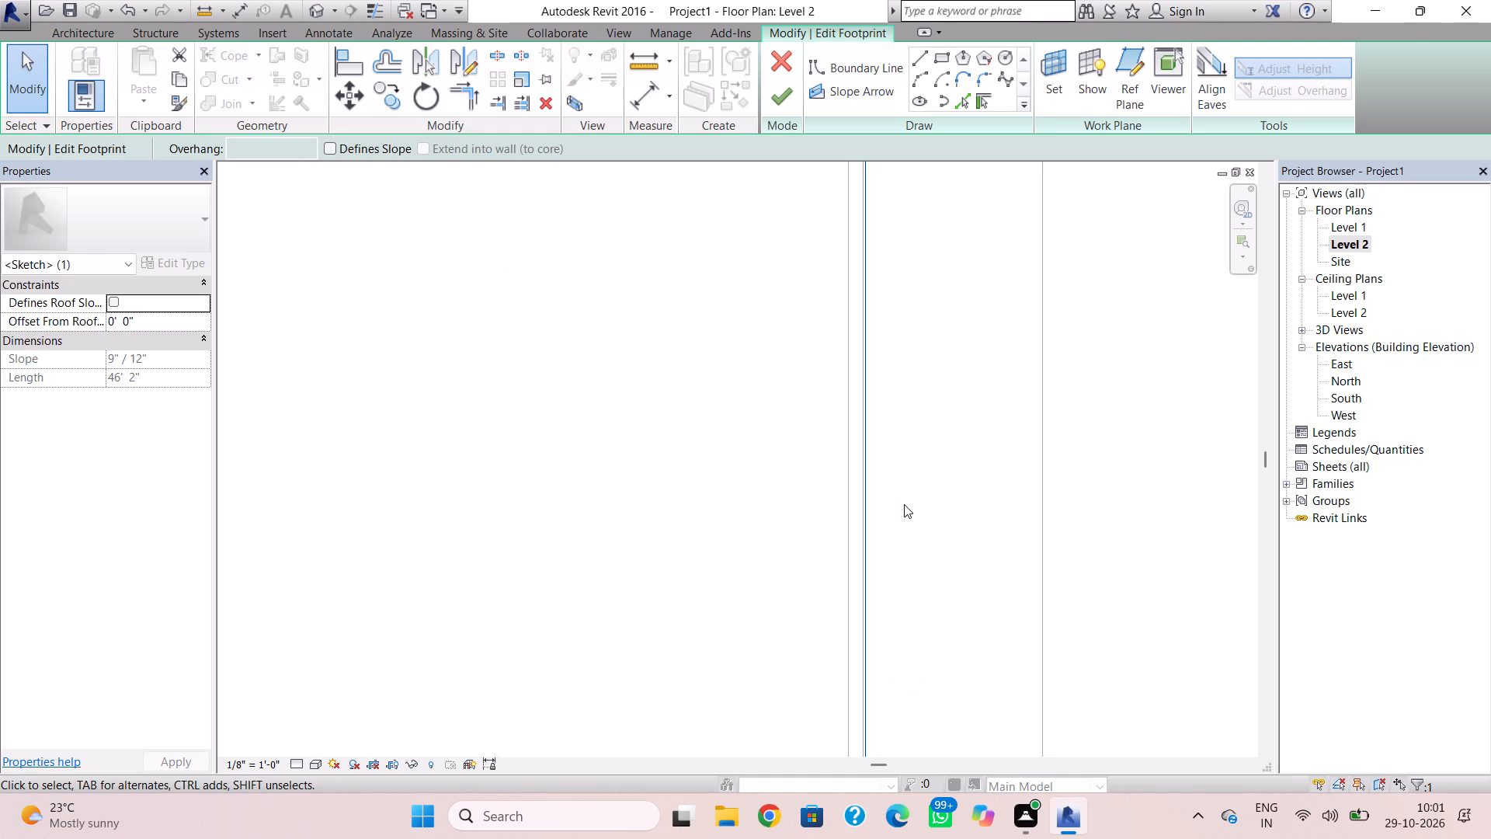
scroll(904, 504, up, 3)
key(Left)
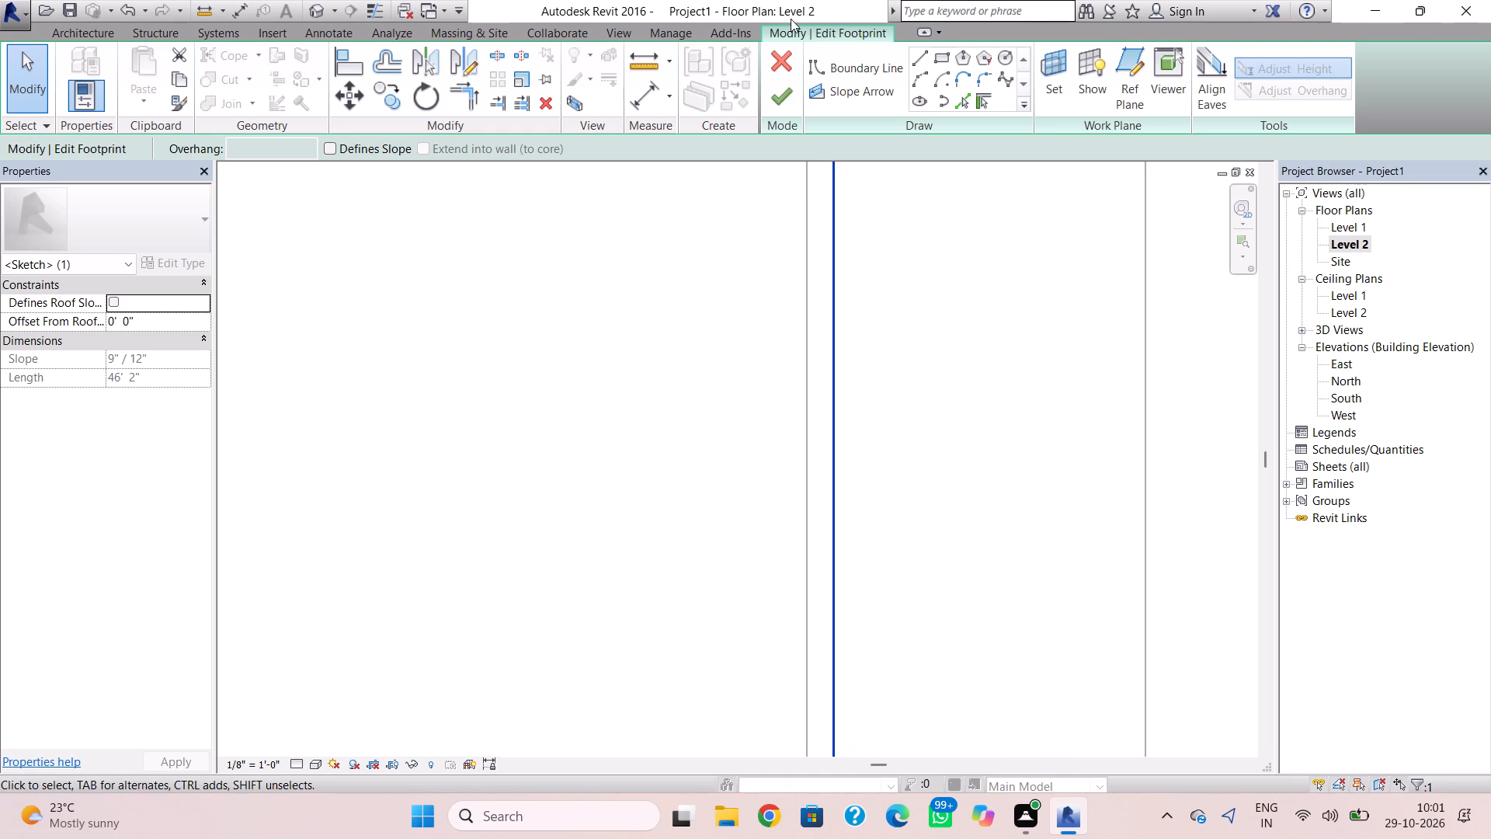
click(781, 94)
scroll(818, 399, down, 5)
scroll(822, 477, down, 5)
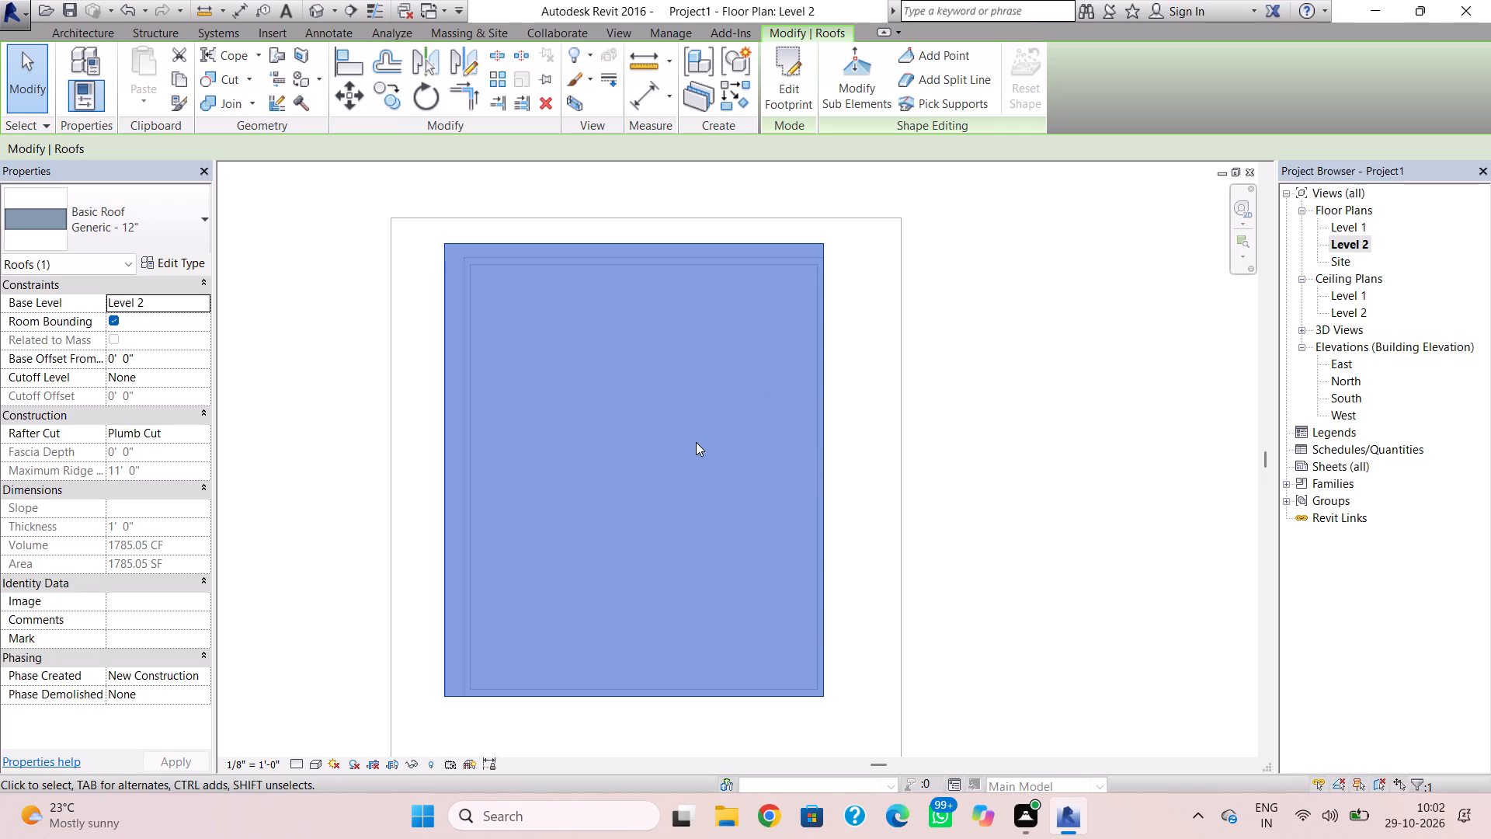
click(1130, 423)
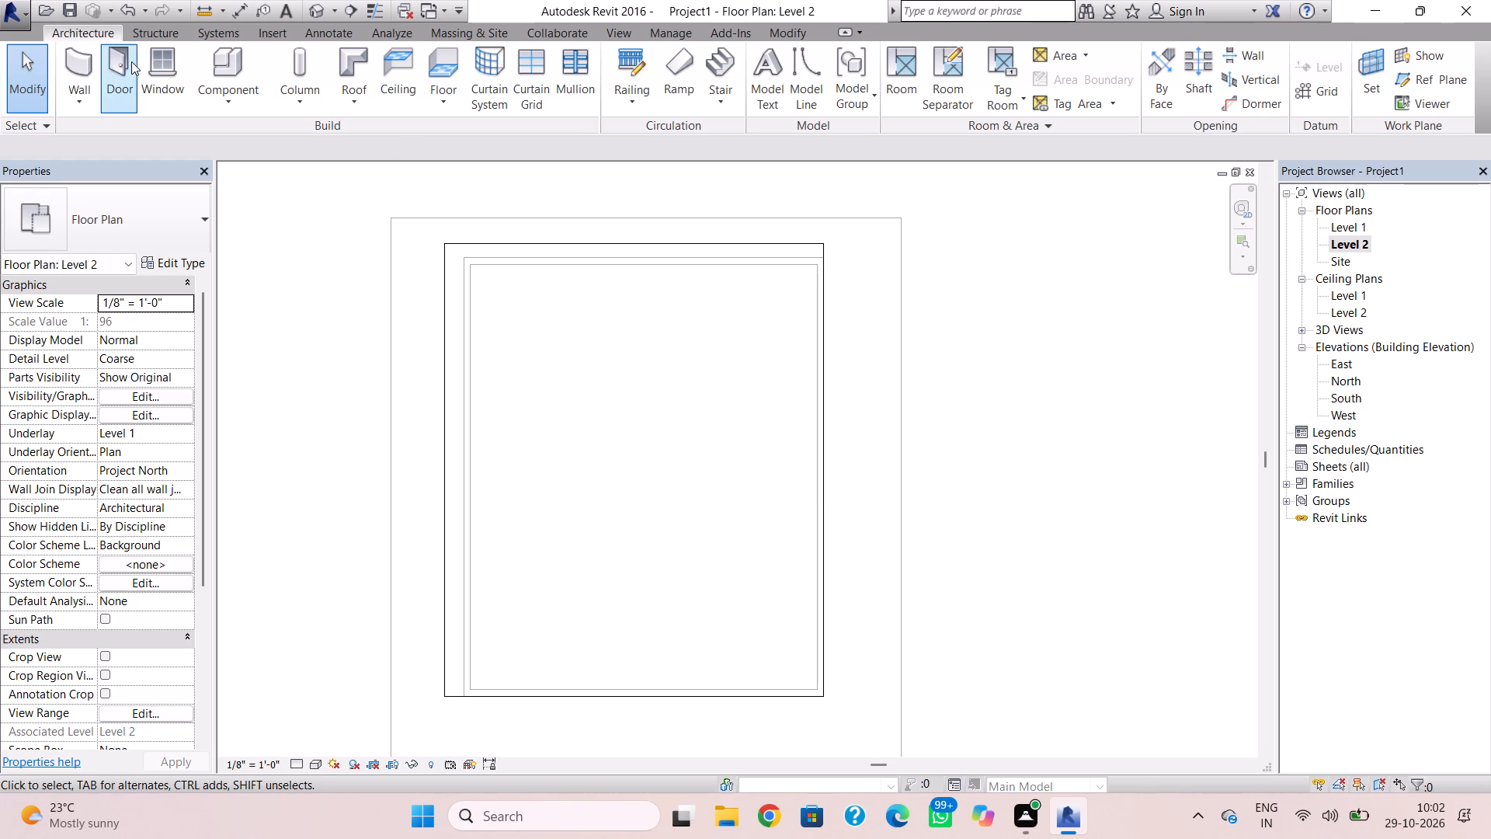
Set Level 2's elevation to 12' in the East elevation.
click(86, 63)
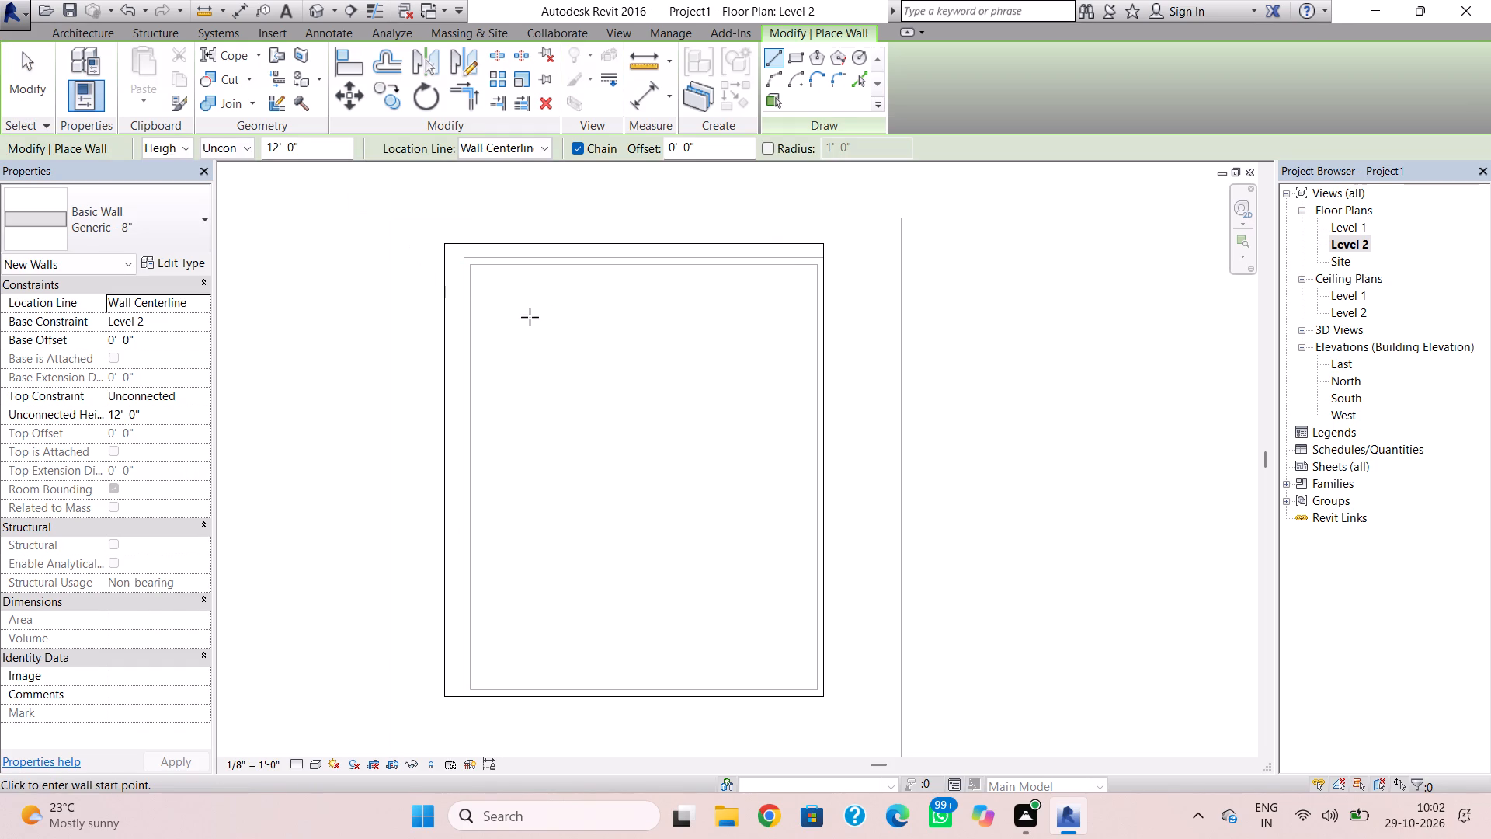
double_click(1336, 368)
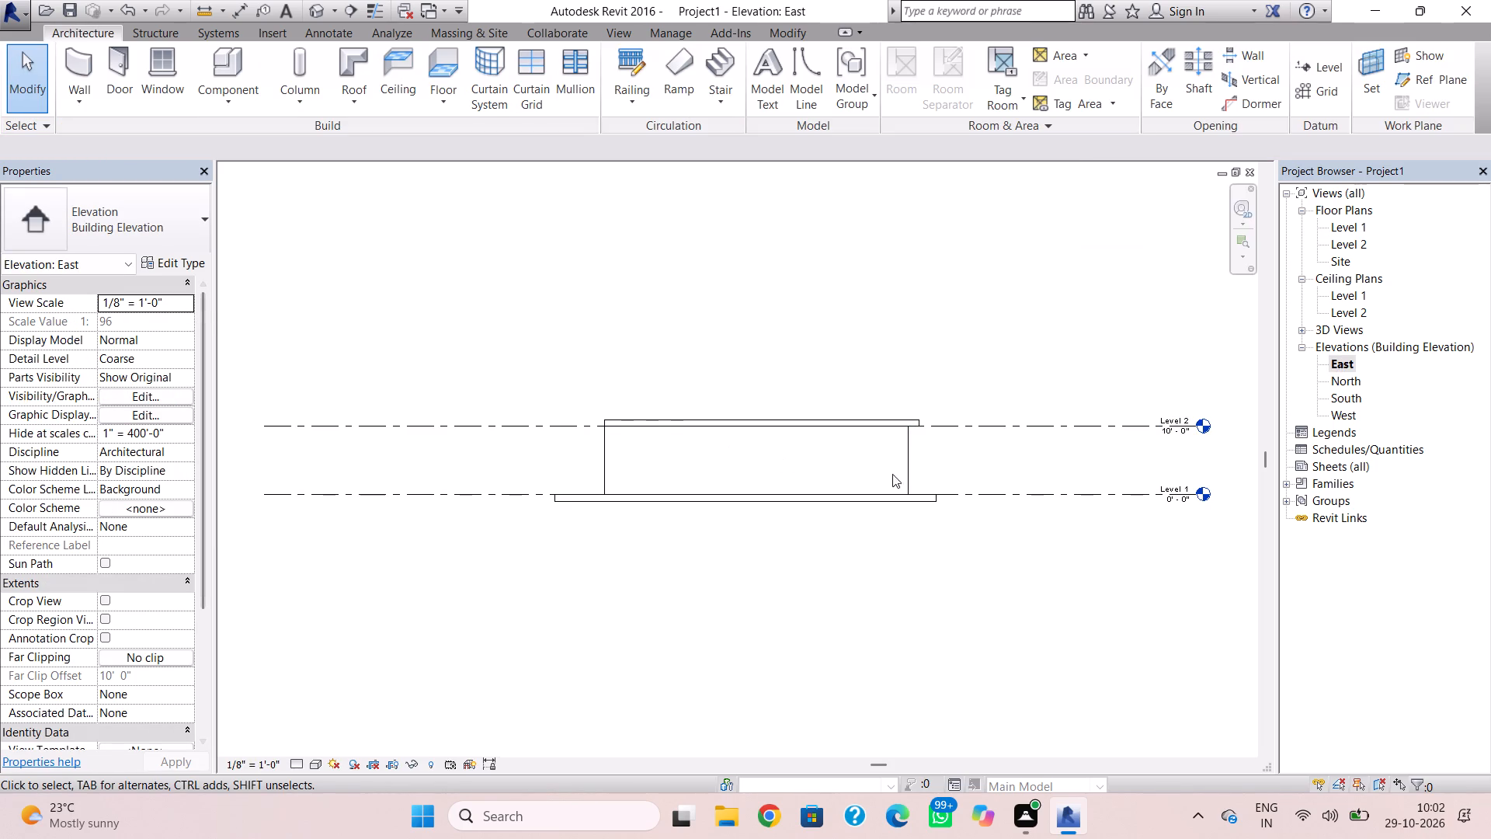
click(986, 428)
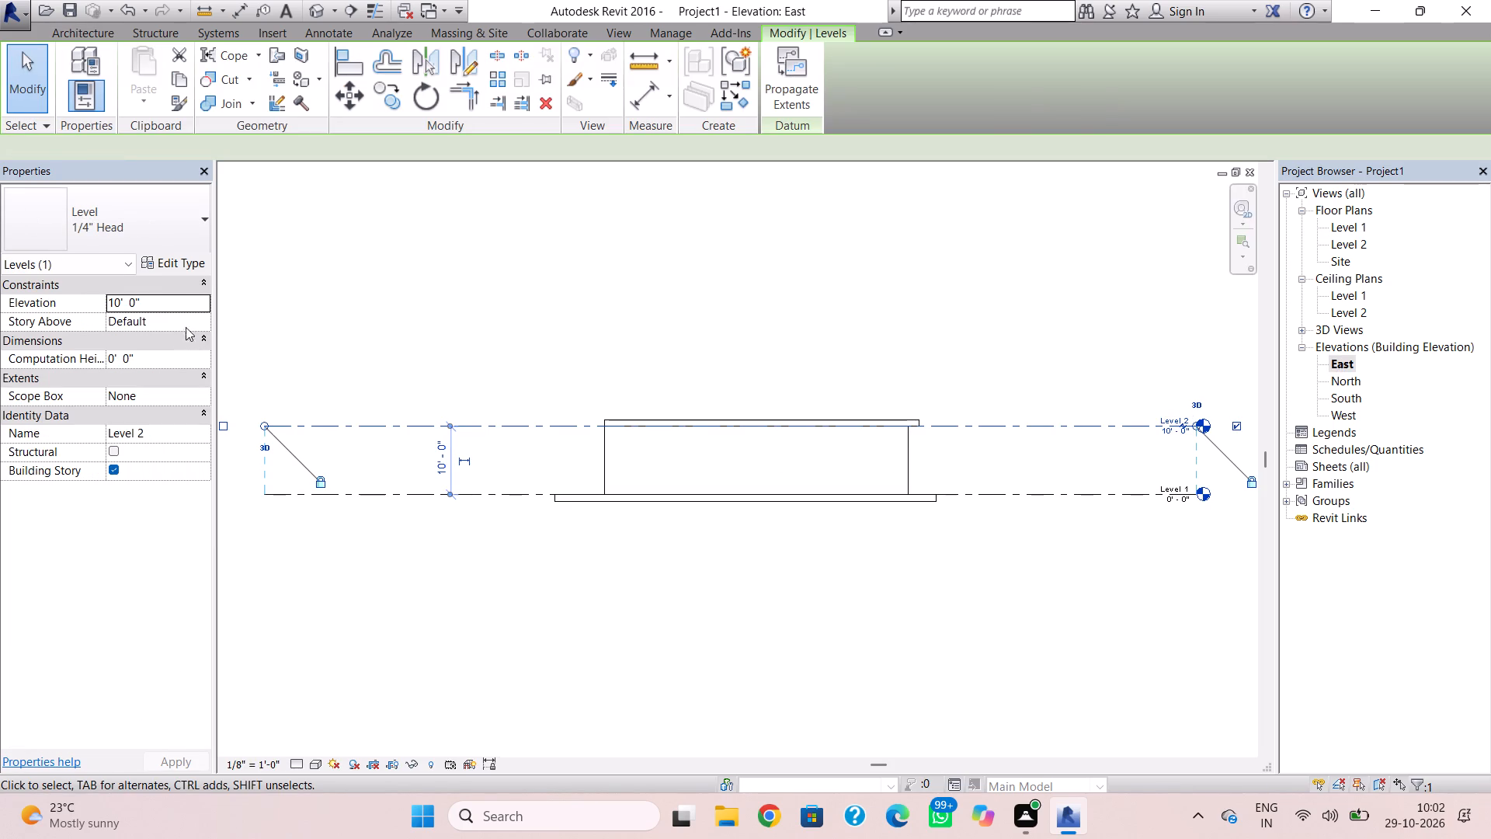
click(189, 303)
text(12')
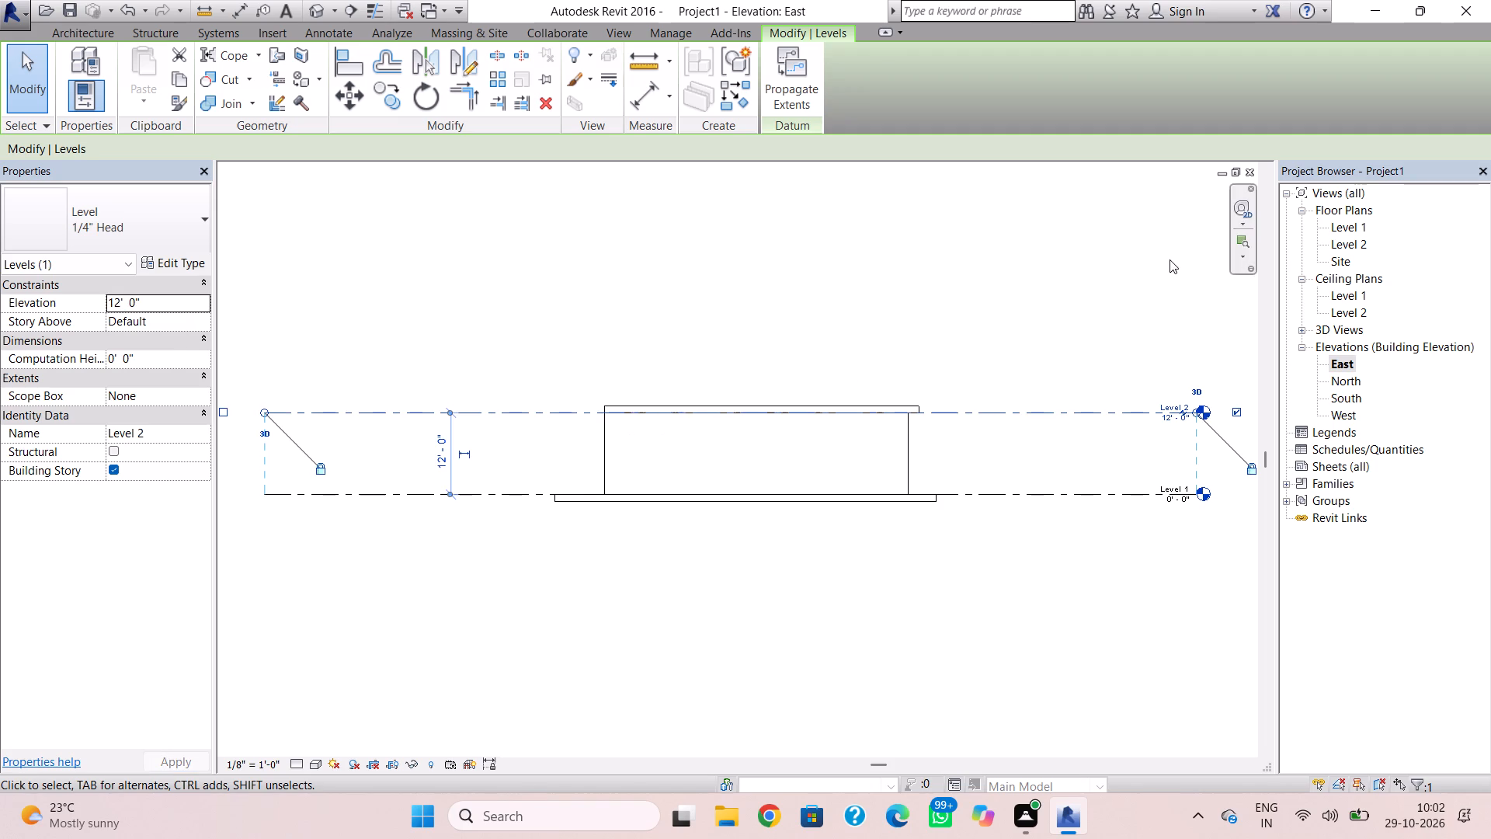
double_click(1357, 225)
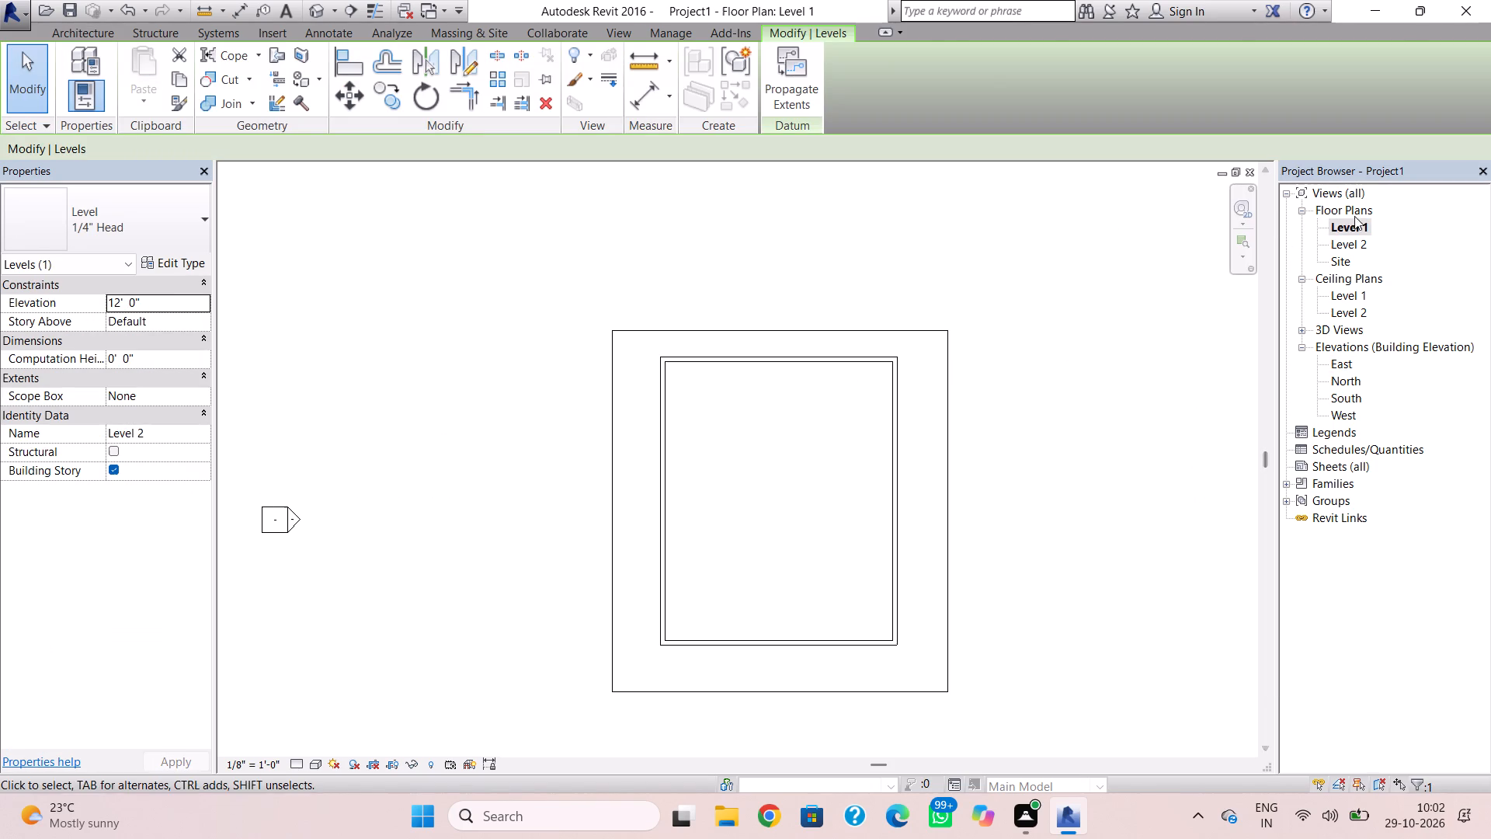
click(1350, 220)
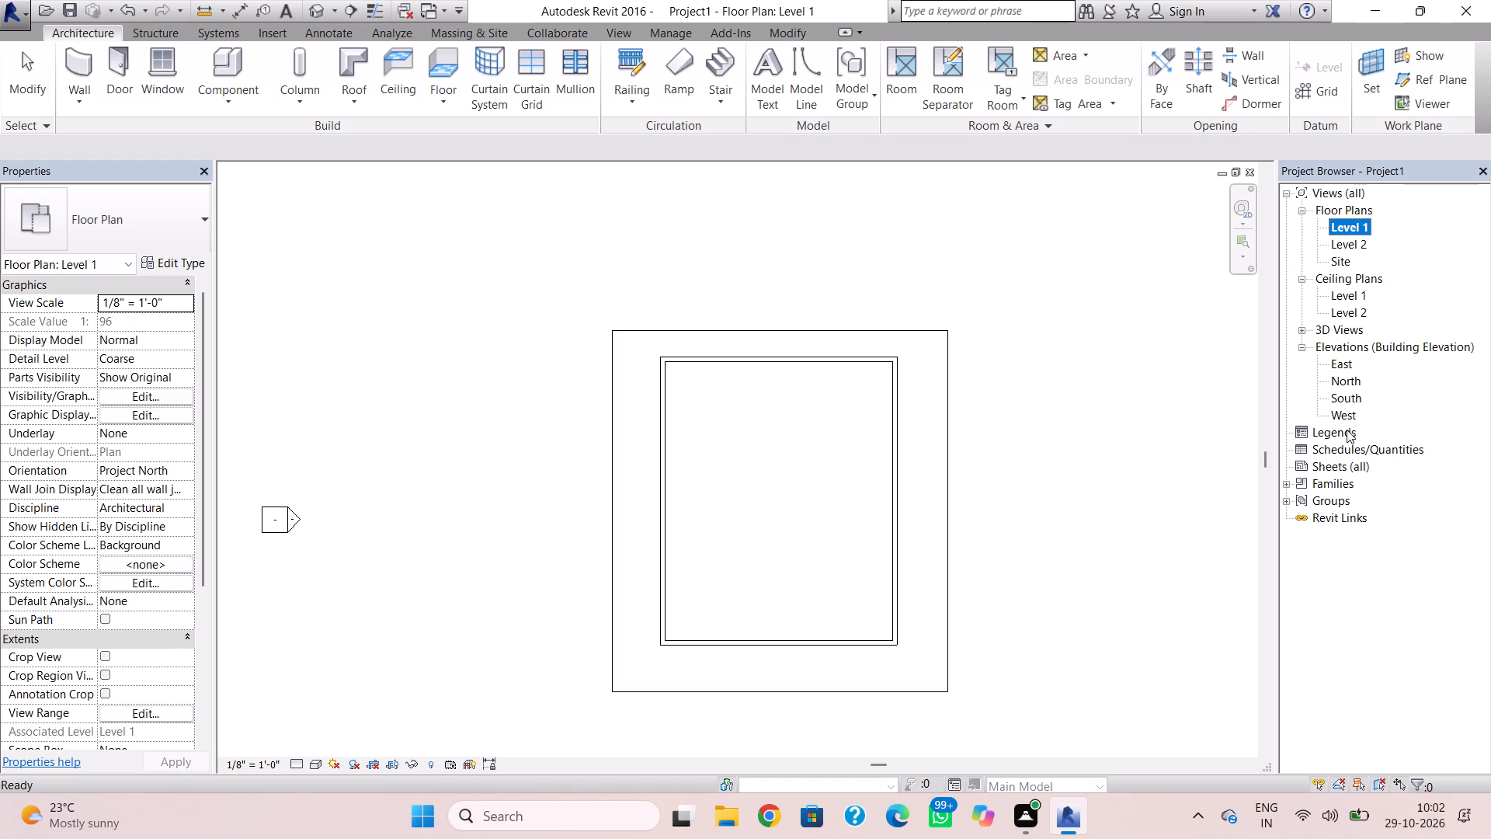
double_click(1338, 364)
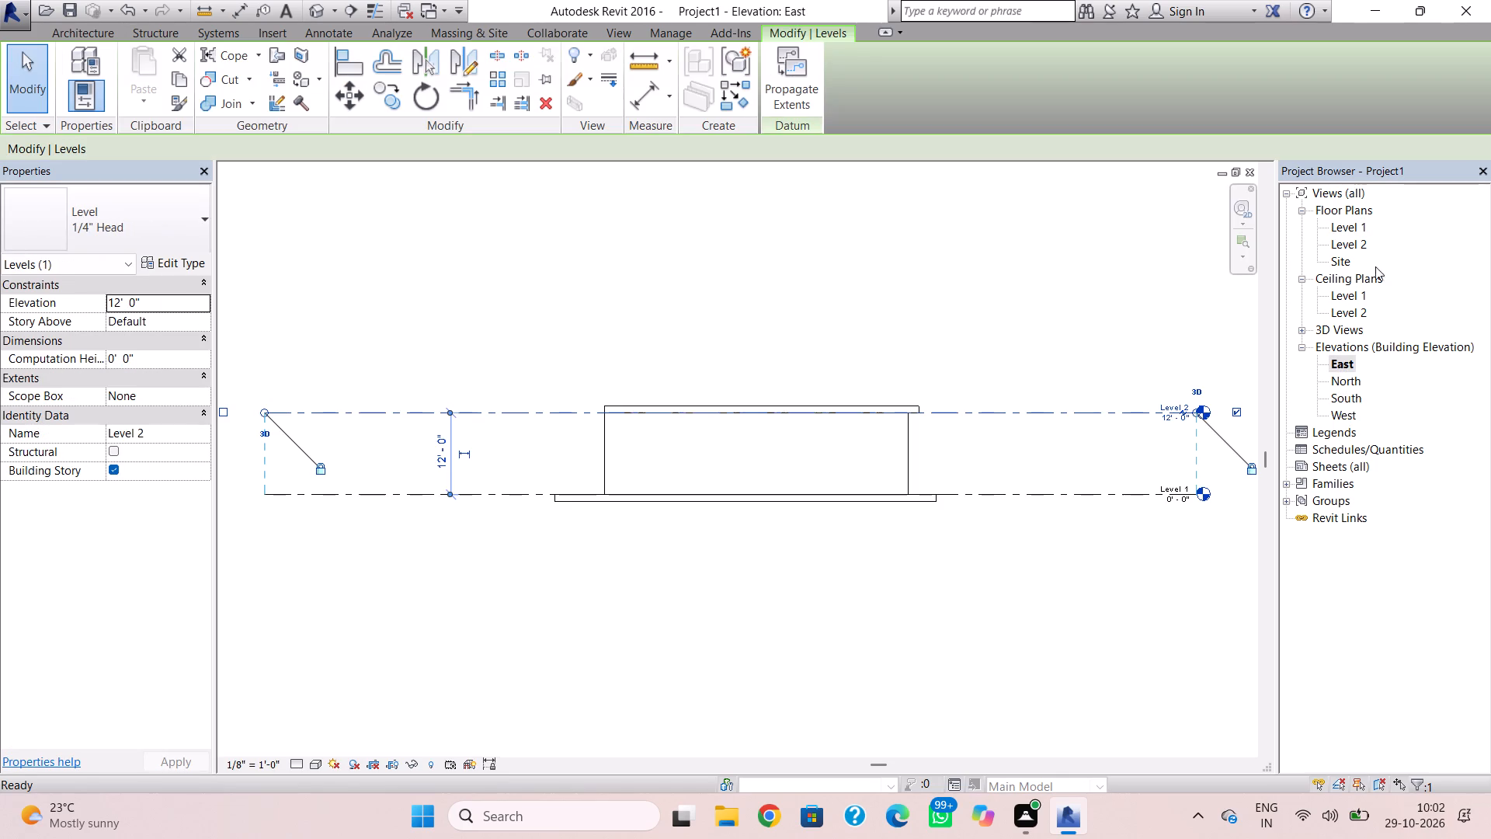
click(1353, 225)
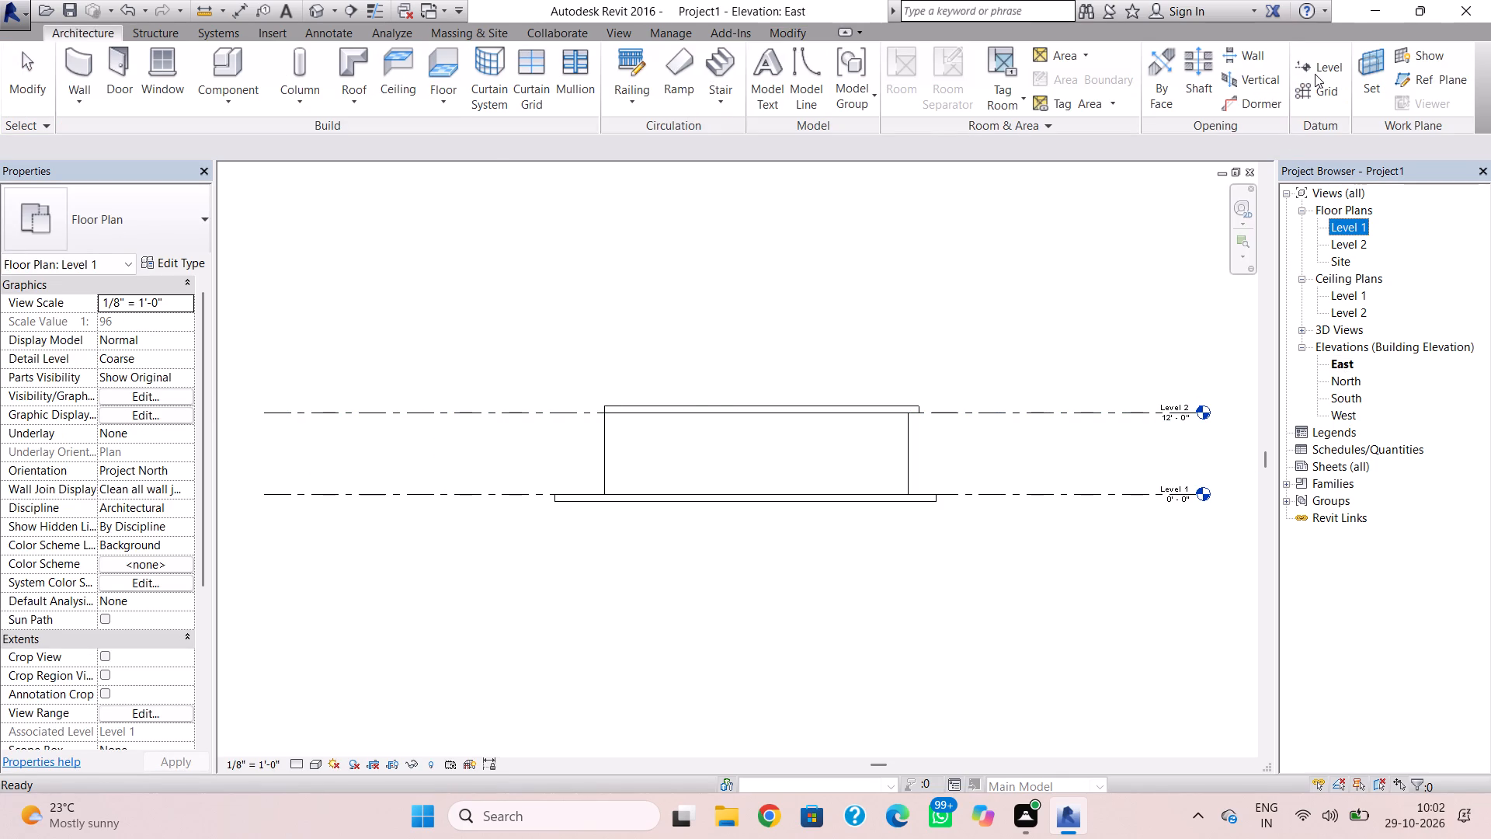
Add four levels above Level 2 by picking existing levels with a 12' offset, at 24', 36', 48' and 60'.
click(1315, 74)
click(797, 61)
click(464, 138)
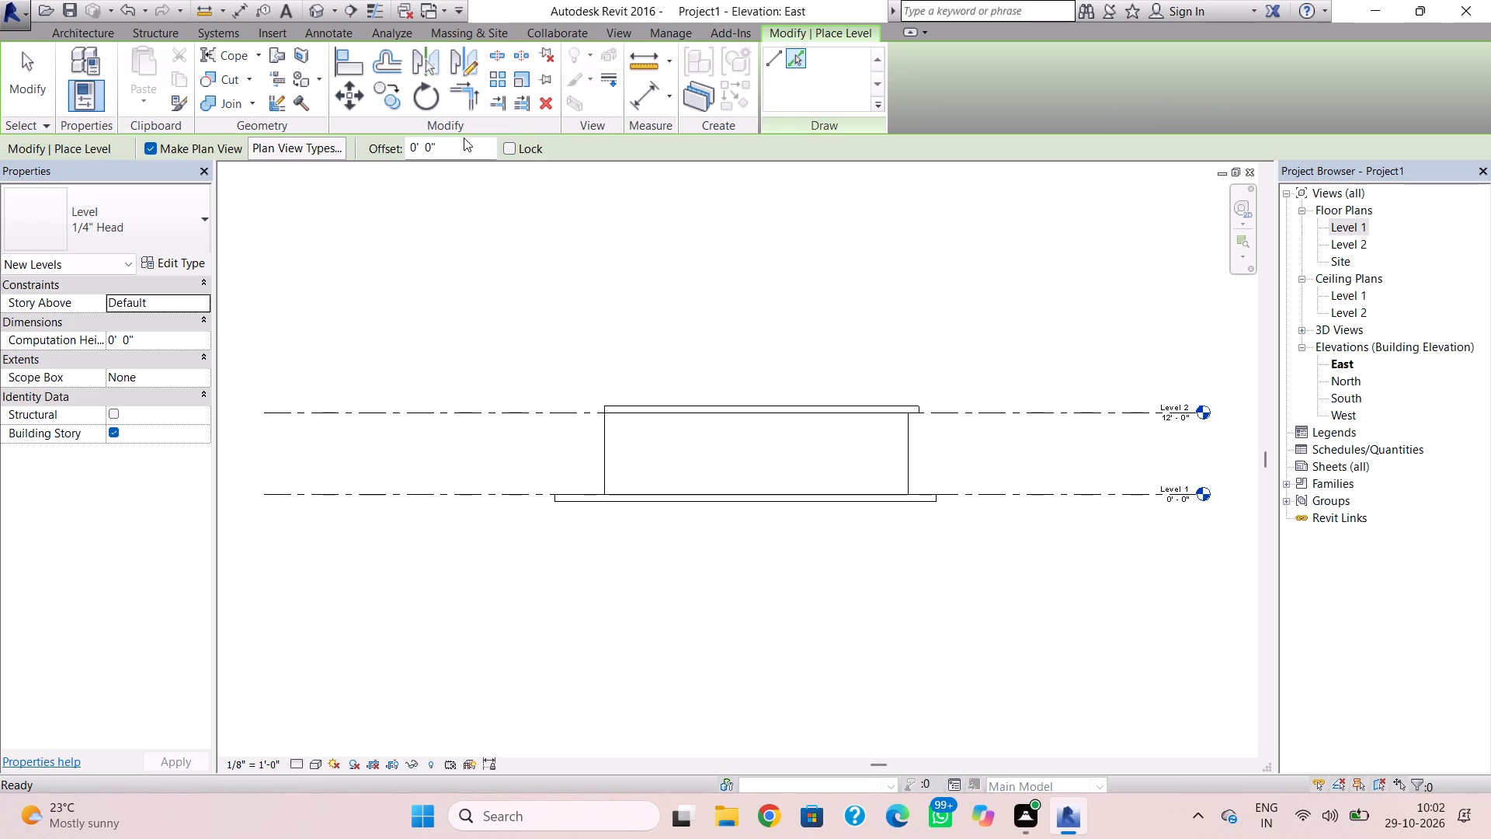
click(461, 141)
key(BackSpace)
key(BackSpace)
key(BackSpace)
key(BackSpace)
key(BackSpace)
key(BackSpace)
key(BackSpace)
key(BackSpace)
key(BackSpace)
key(BackSpace)
key(BackSpace)
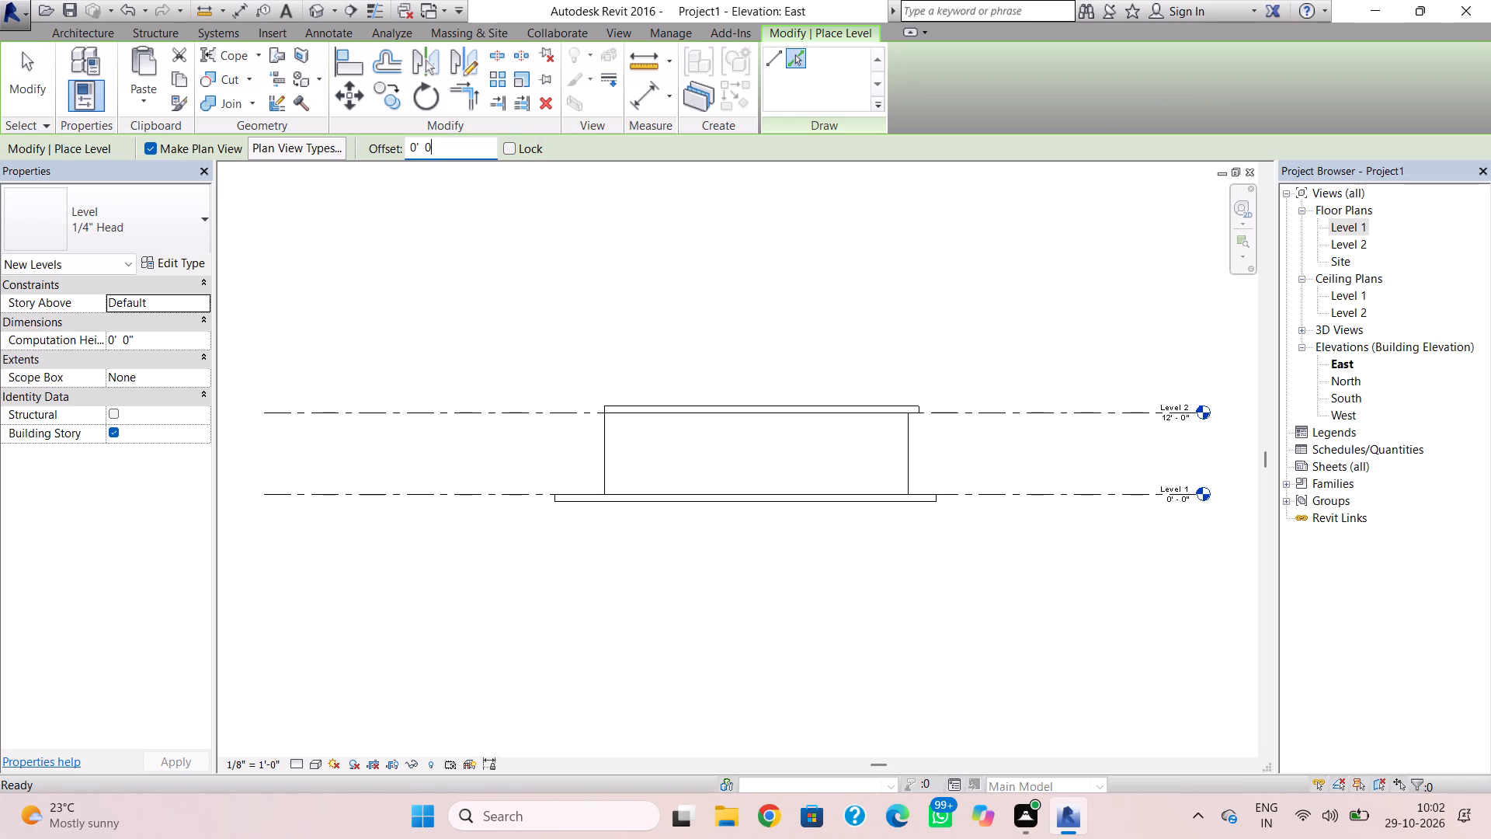
text(12')
key(Return)
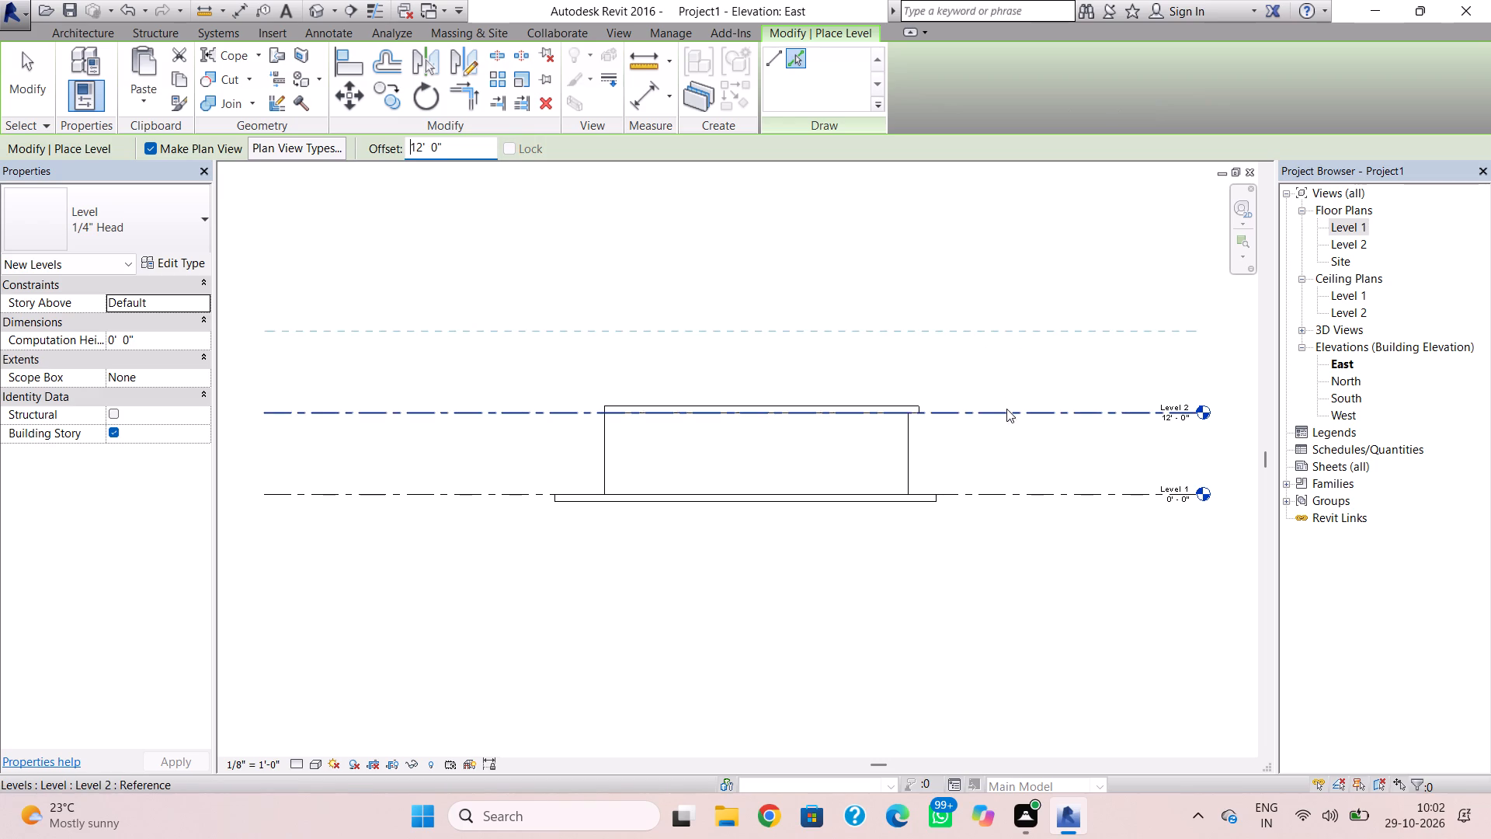
click(1006, 409)
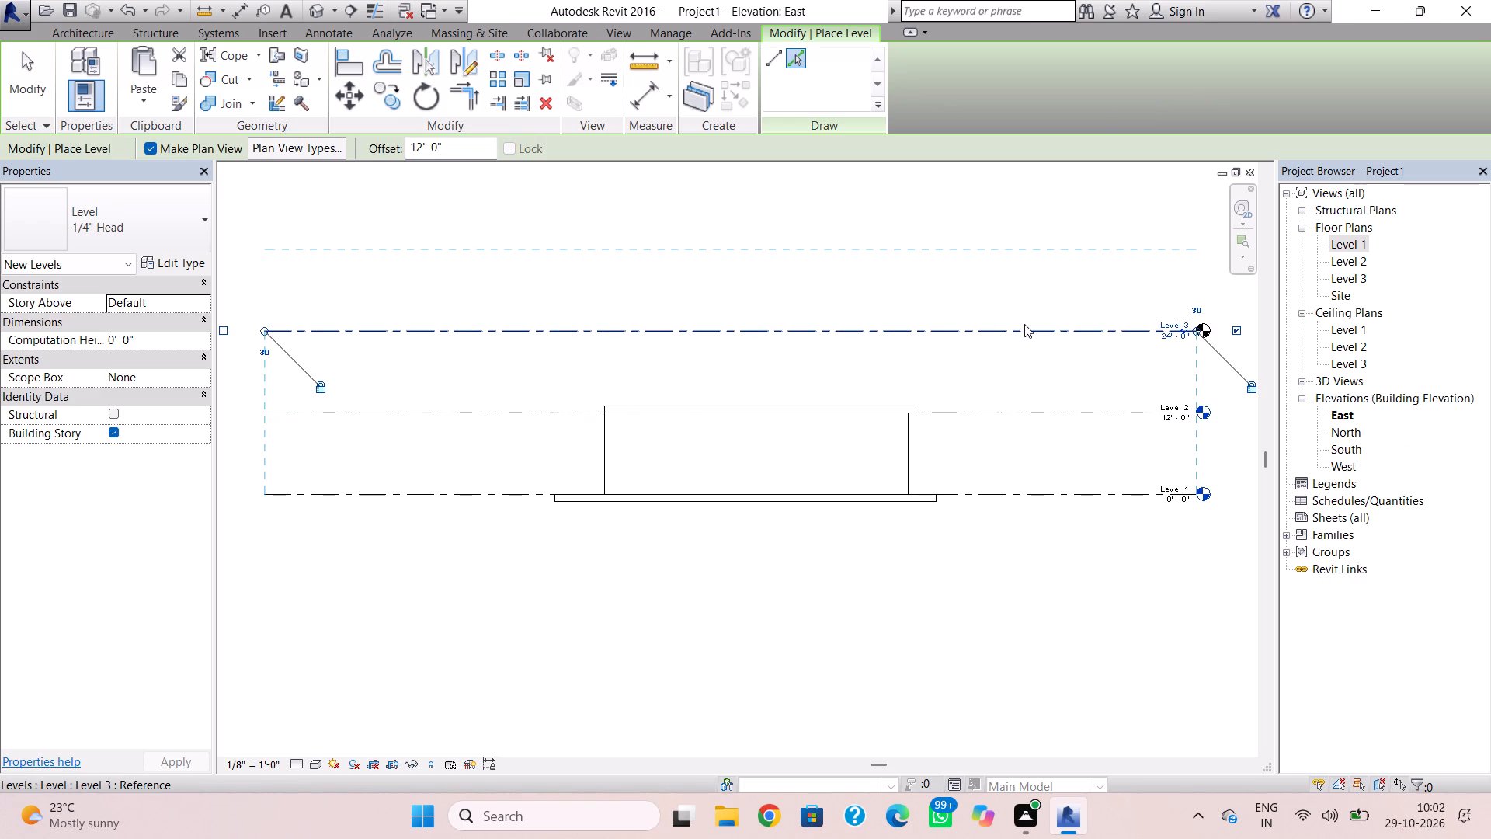
click(1022, 324)
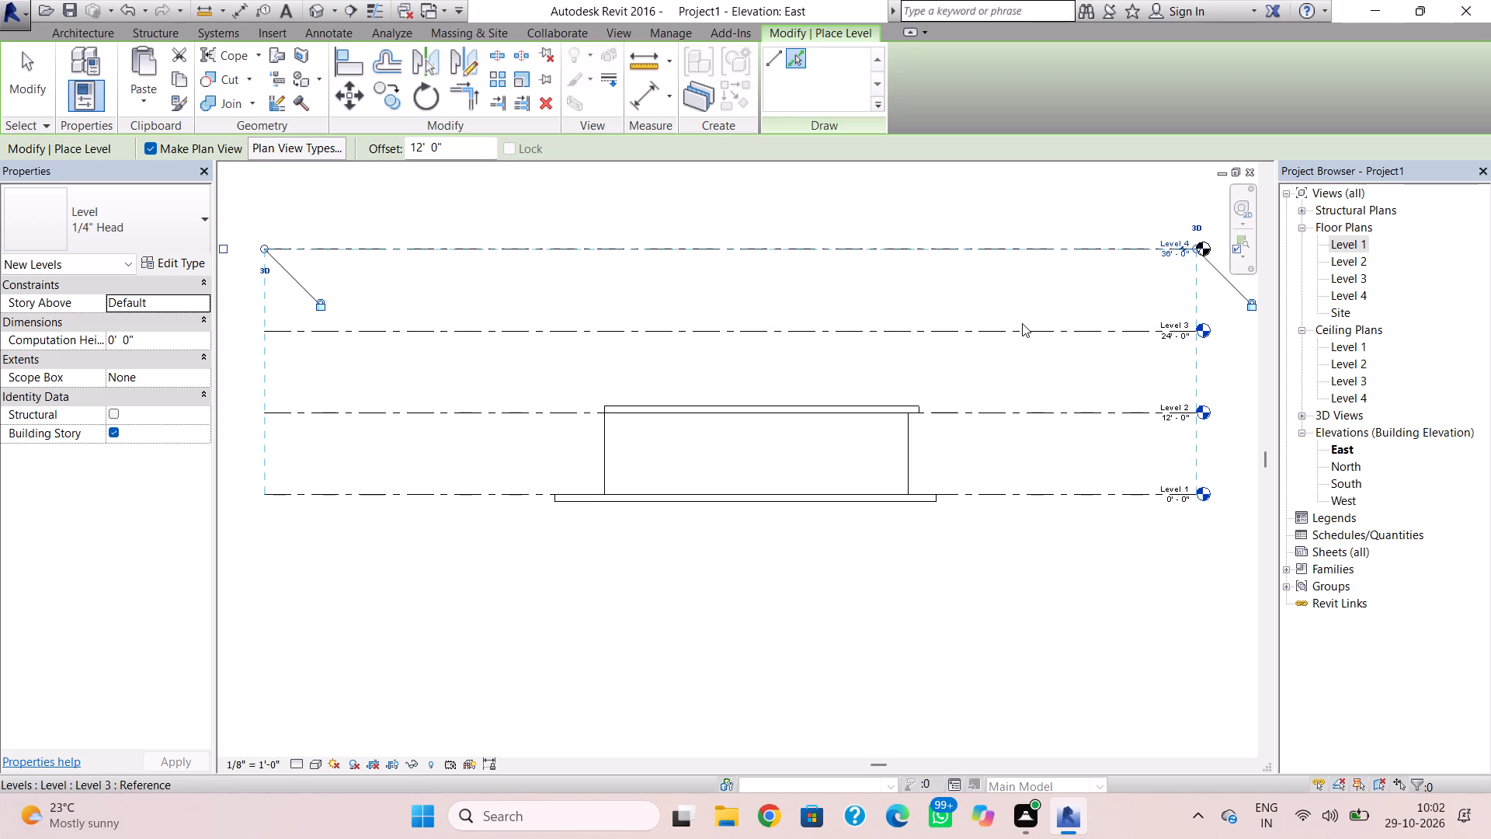
middle_drag(1027, 326, 1037, 439)
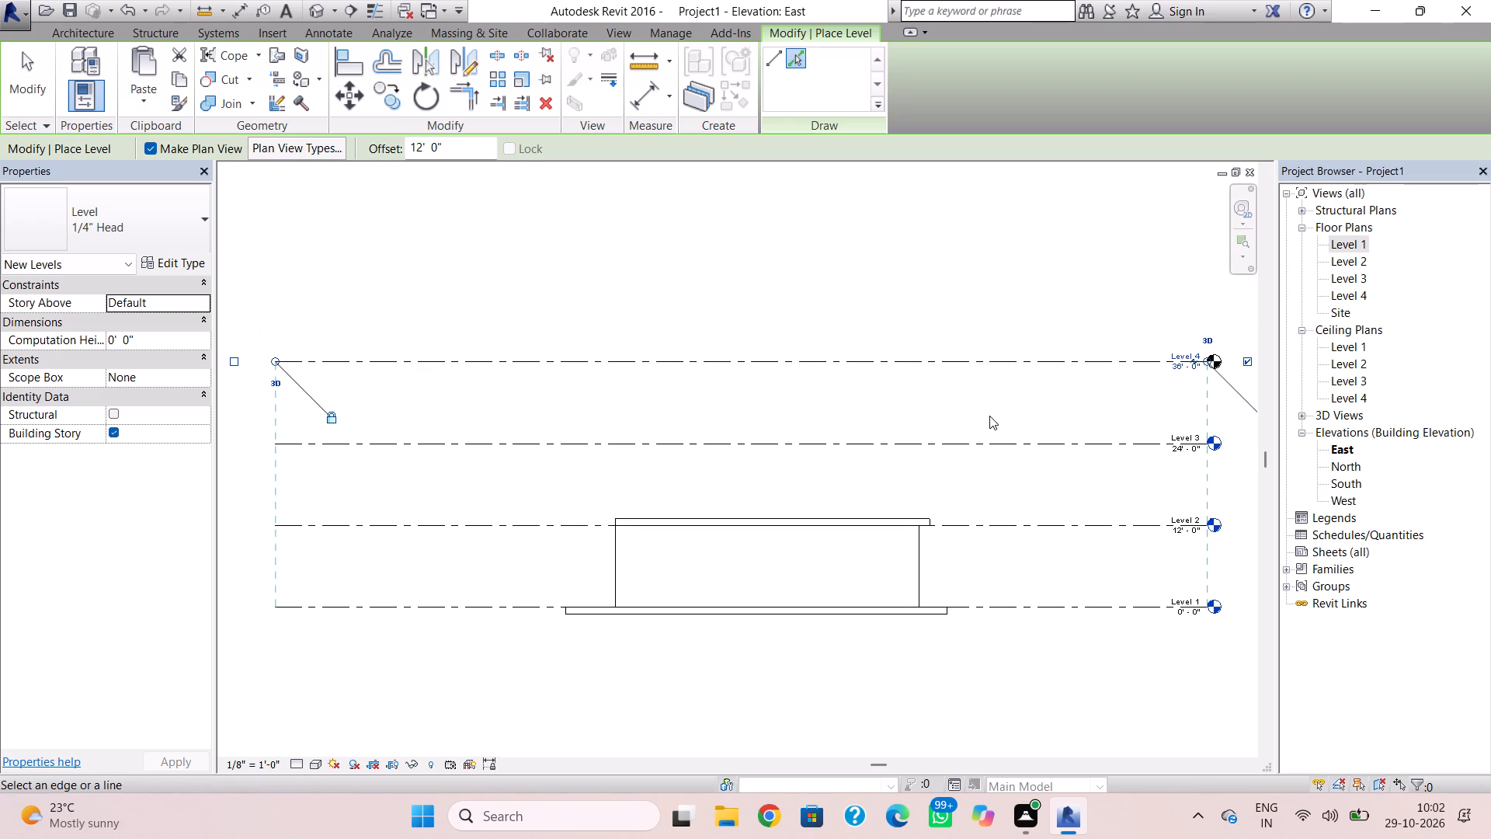
click(1012, 361)
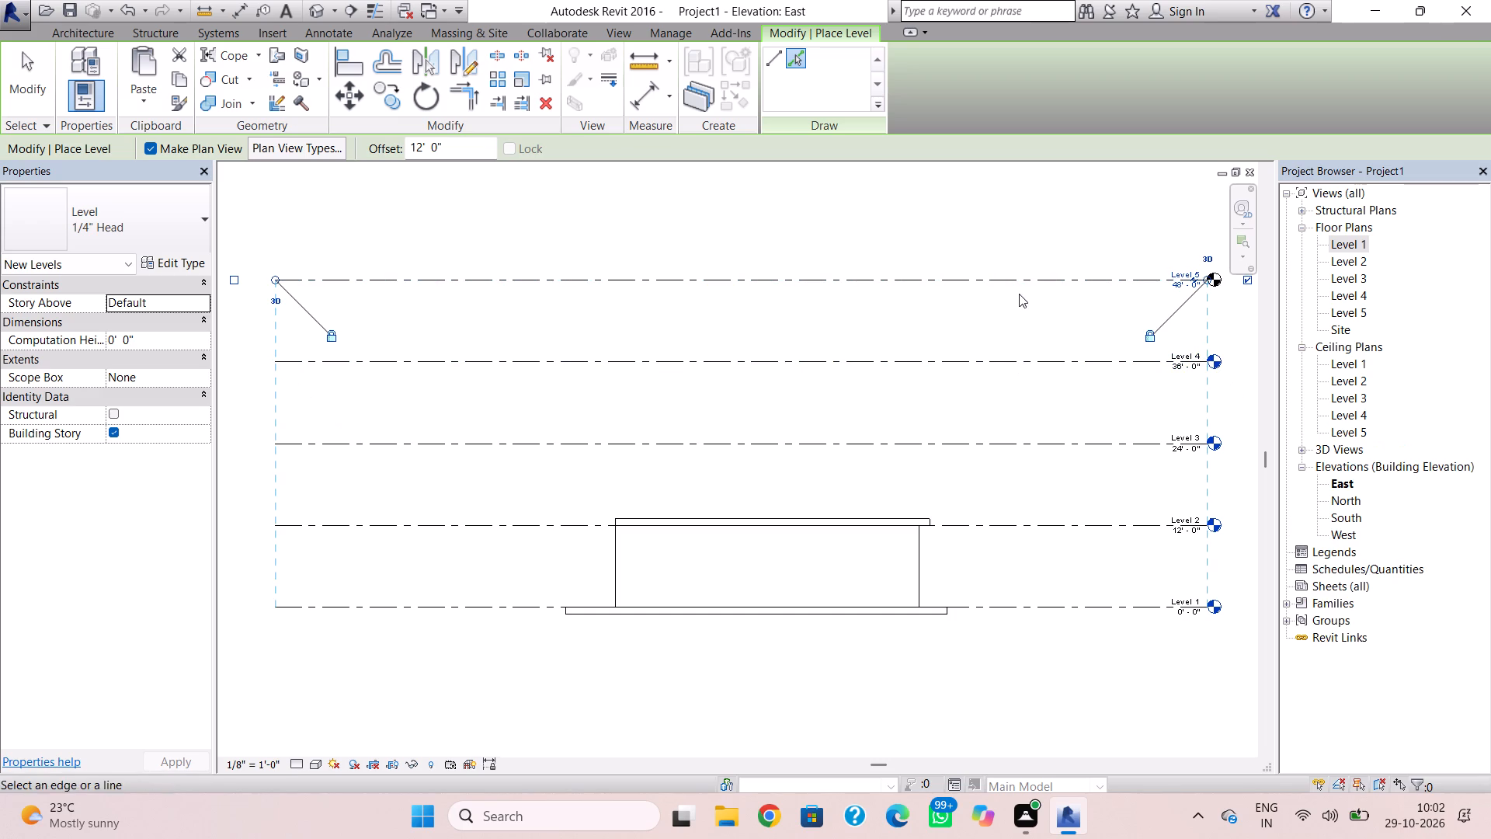
click(1024, 275)
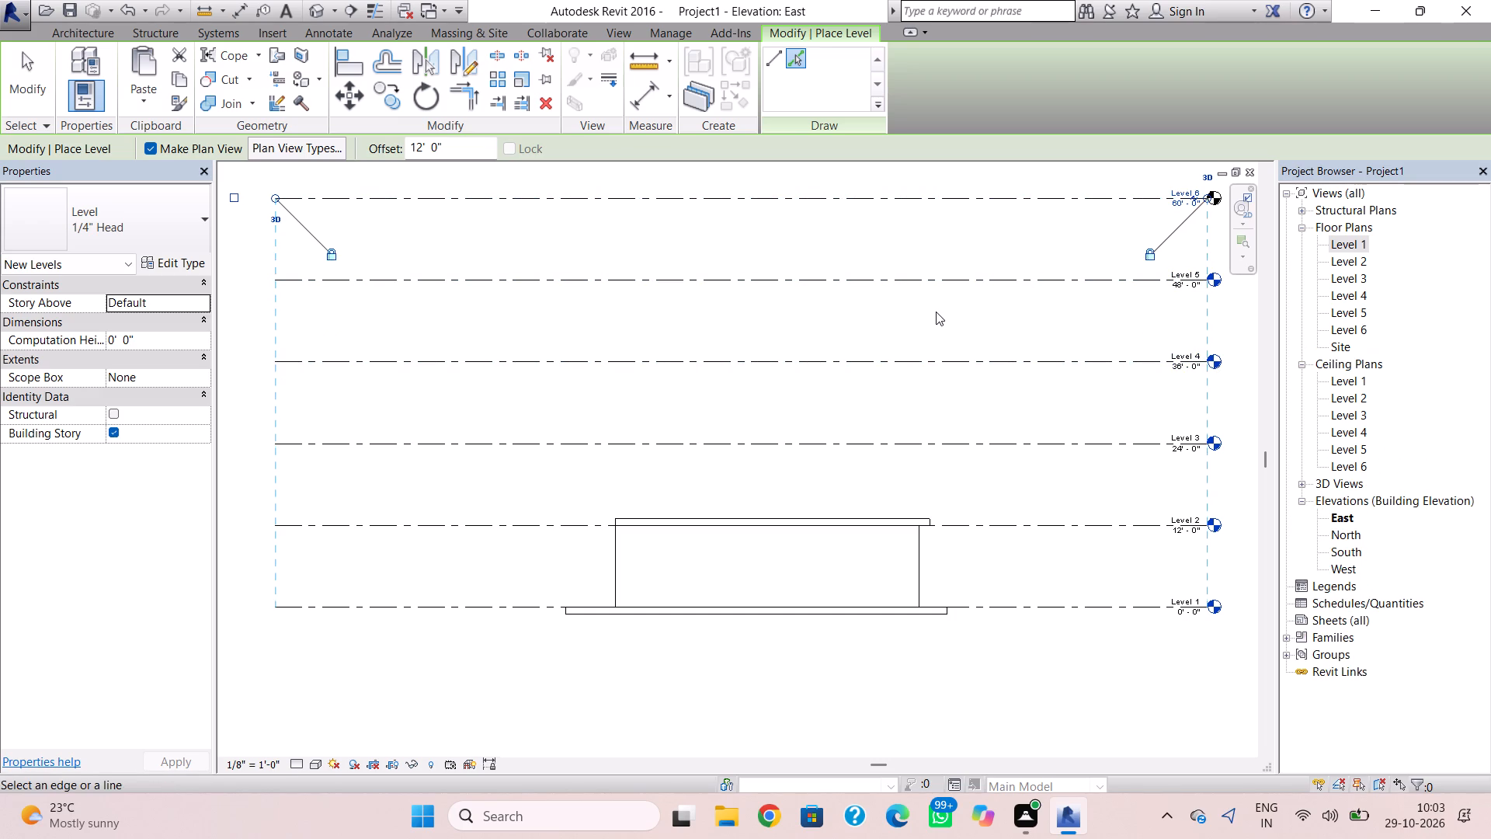
key(Escape)
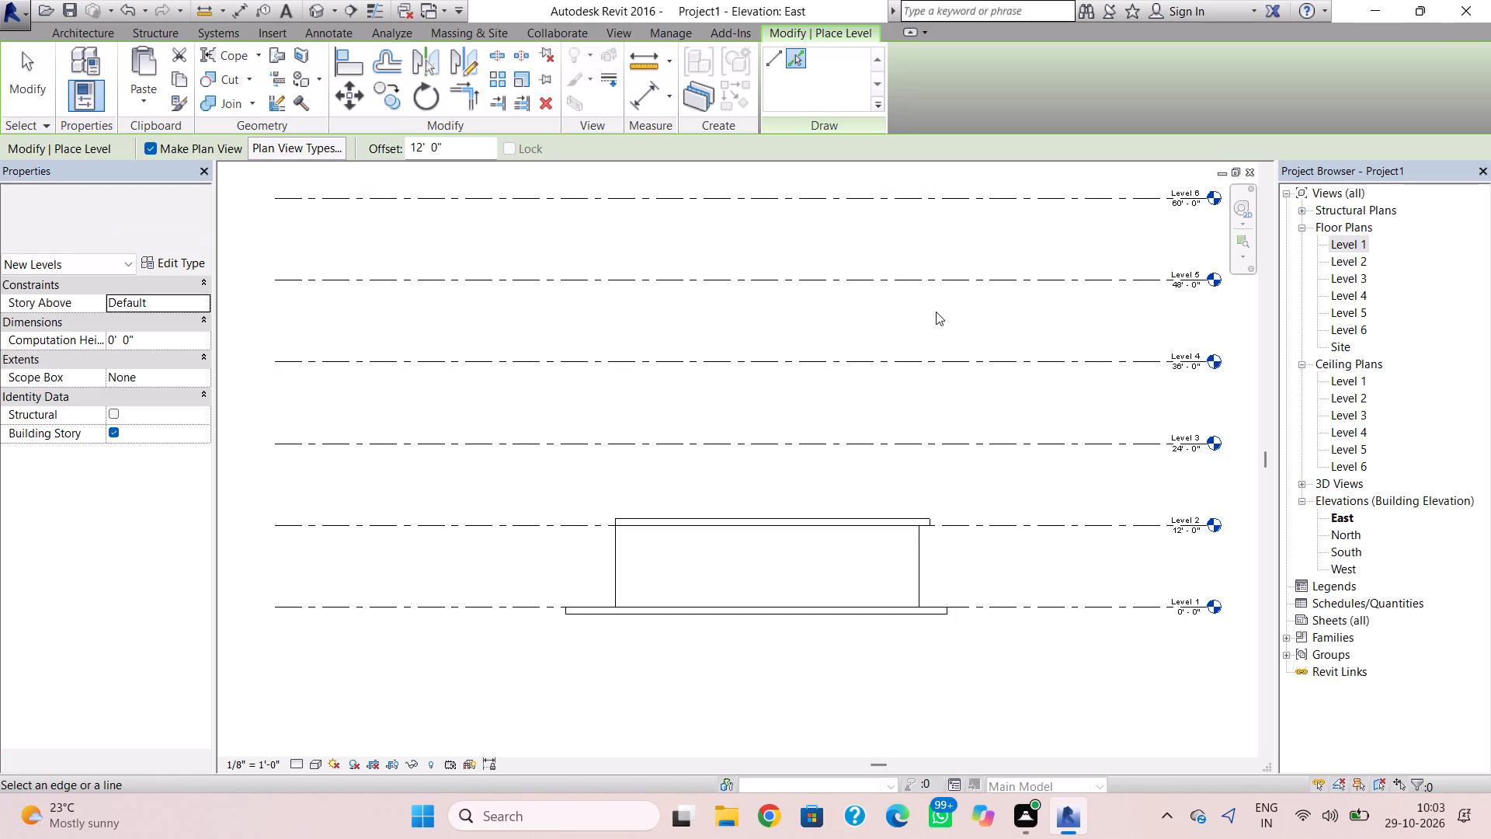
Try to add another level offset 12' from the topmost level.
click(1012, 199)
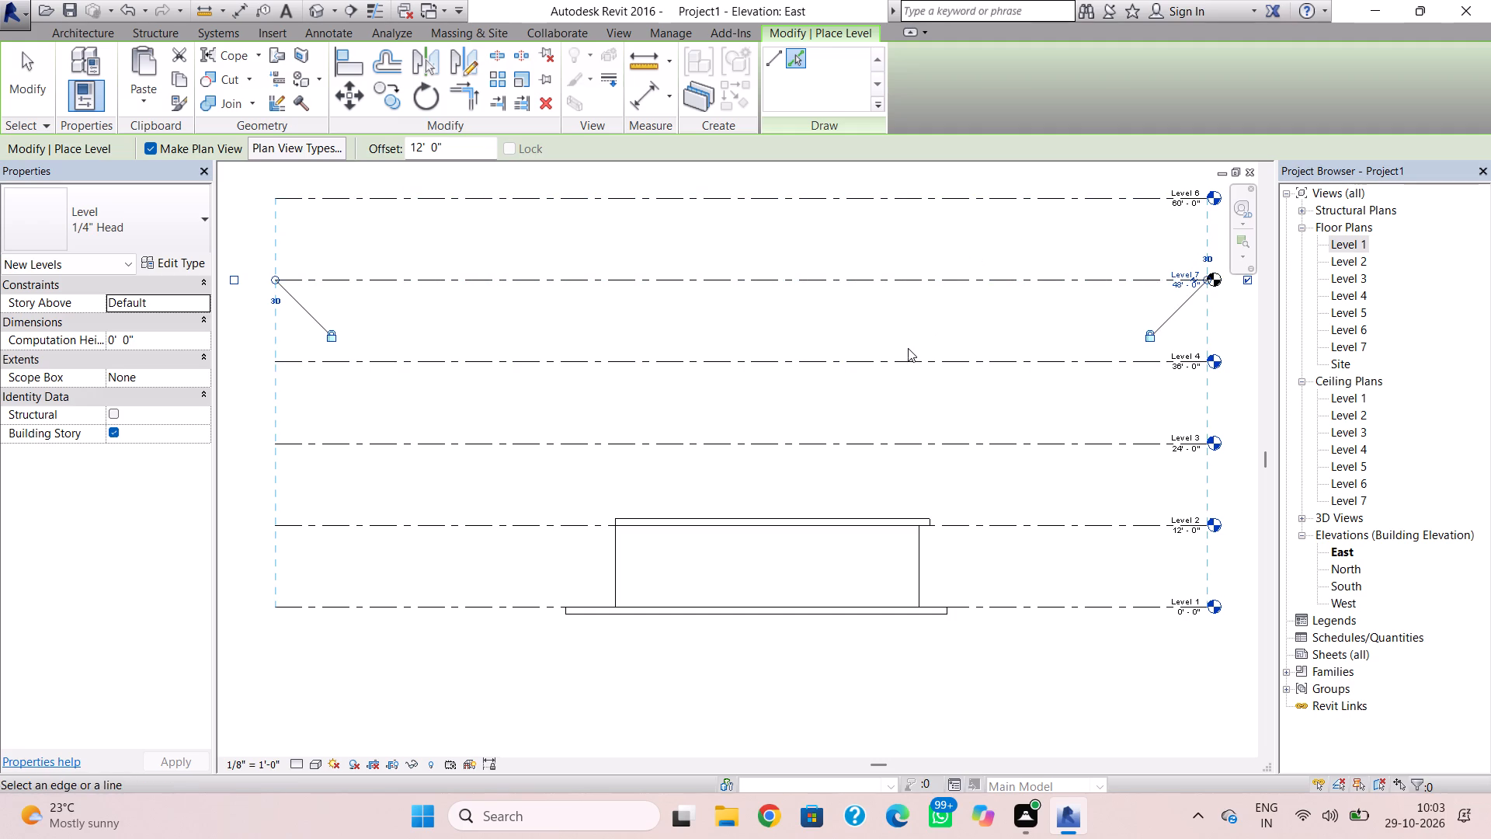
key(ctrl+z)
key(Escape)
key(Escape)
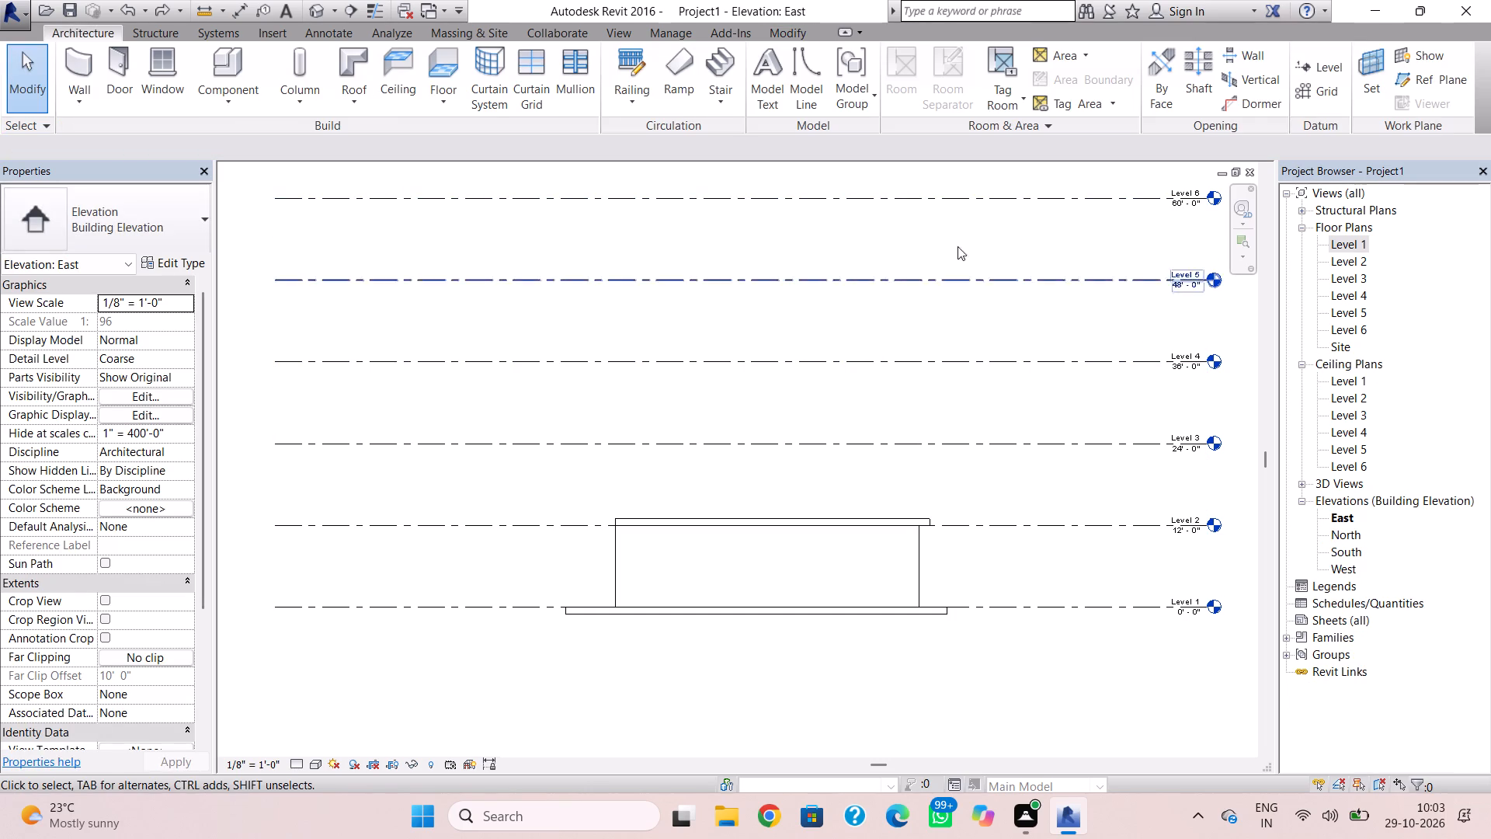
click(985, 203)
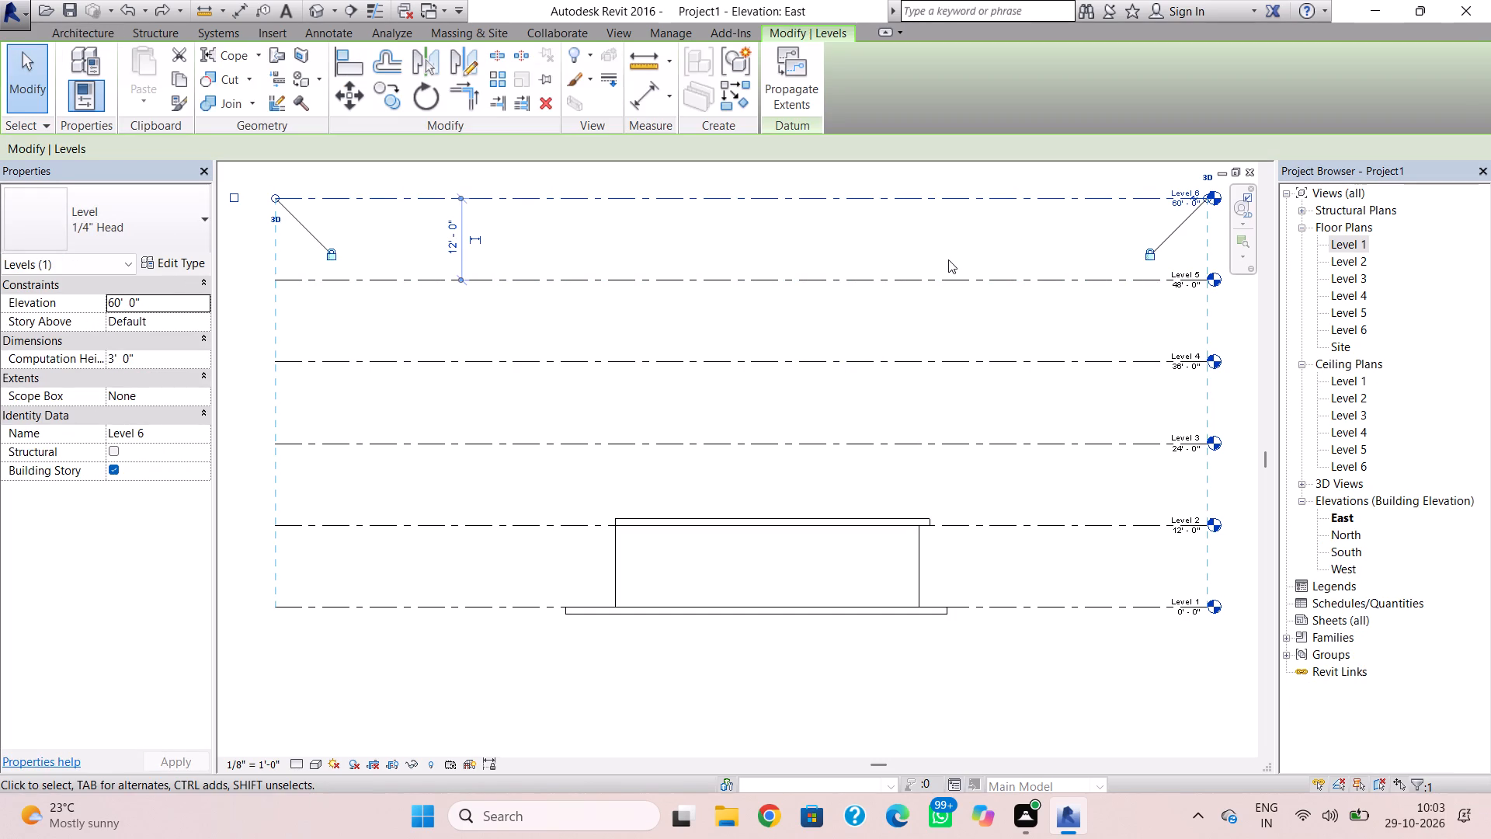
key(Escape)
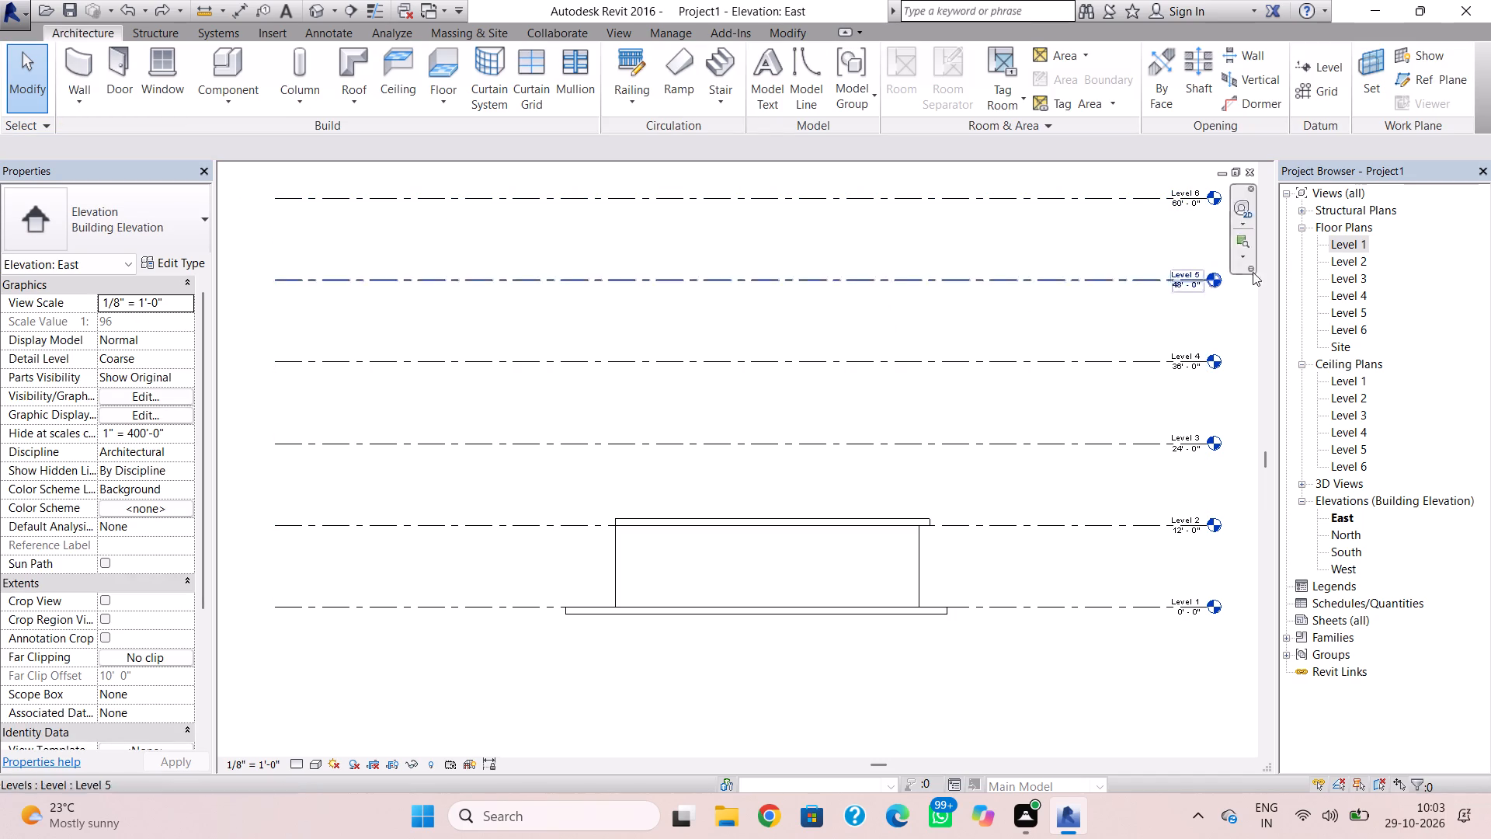
Open the Level 2 floor plan.
double_click(1347, 261)
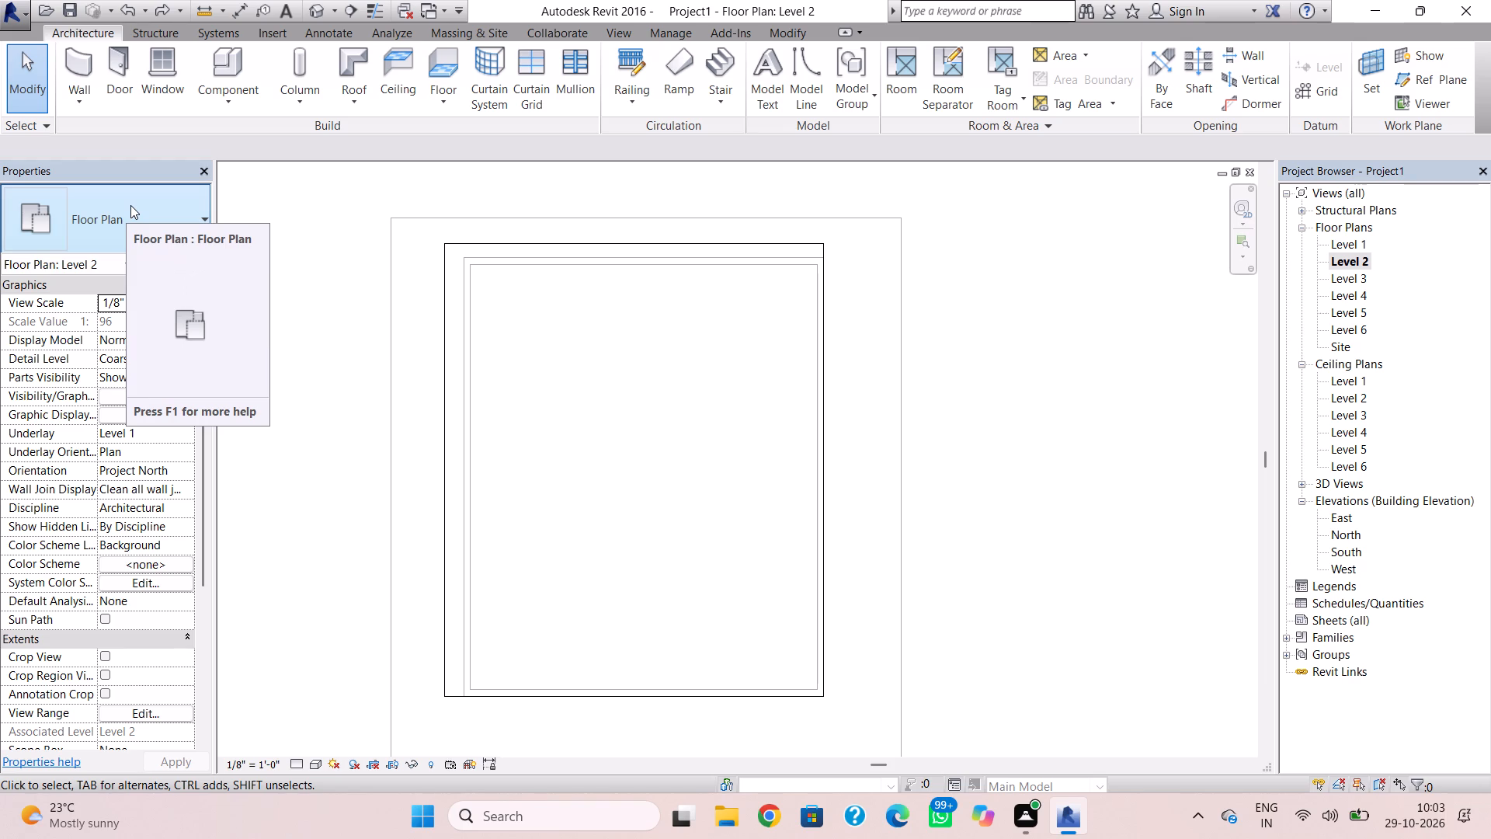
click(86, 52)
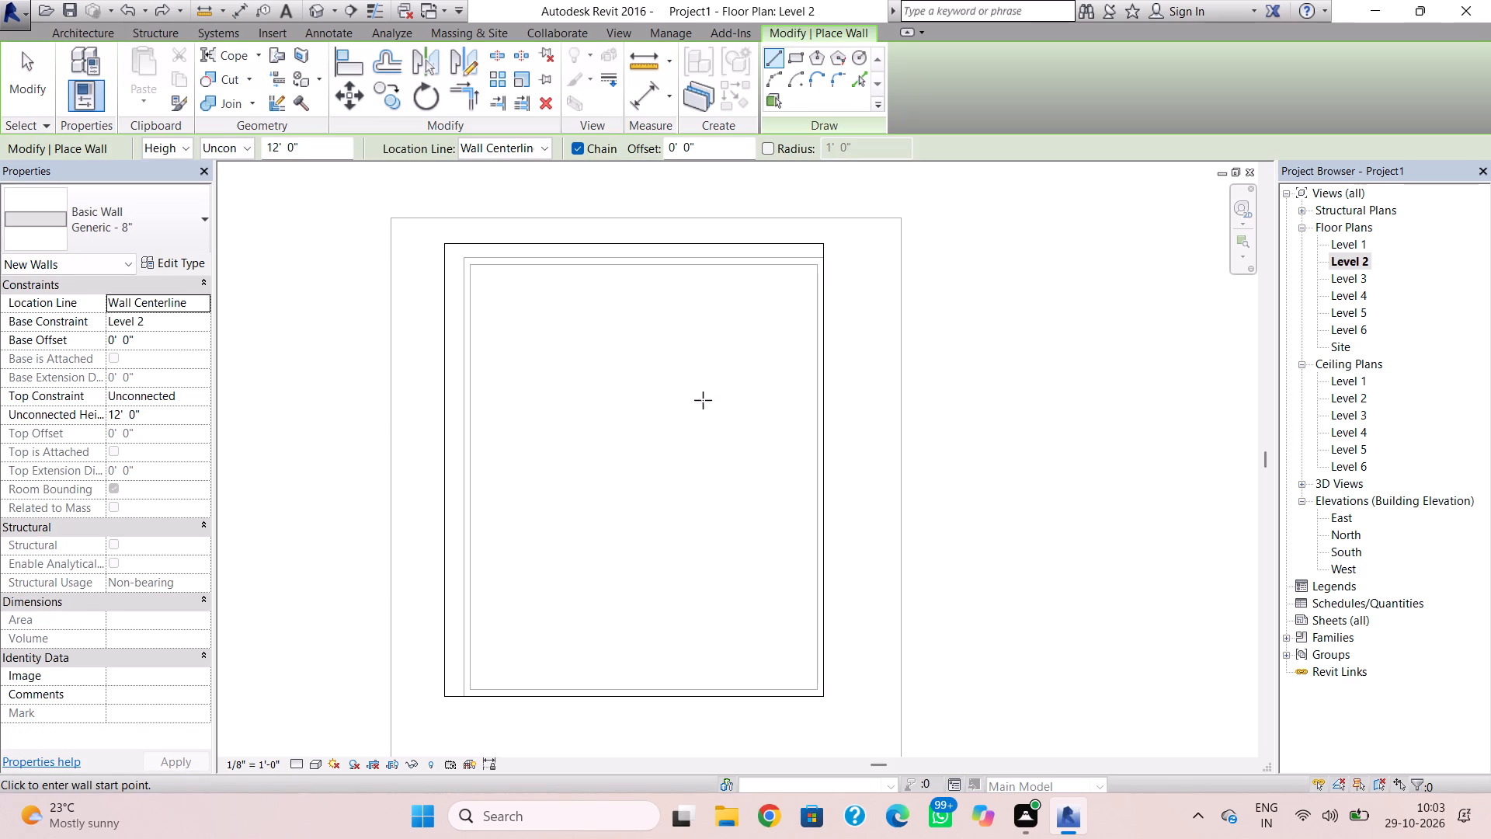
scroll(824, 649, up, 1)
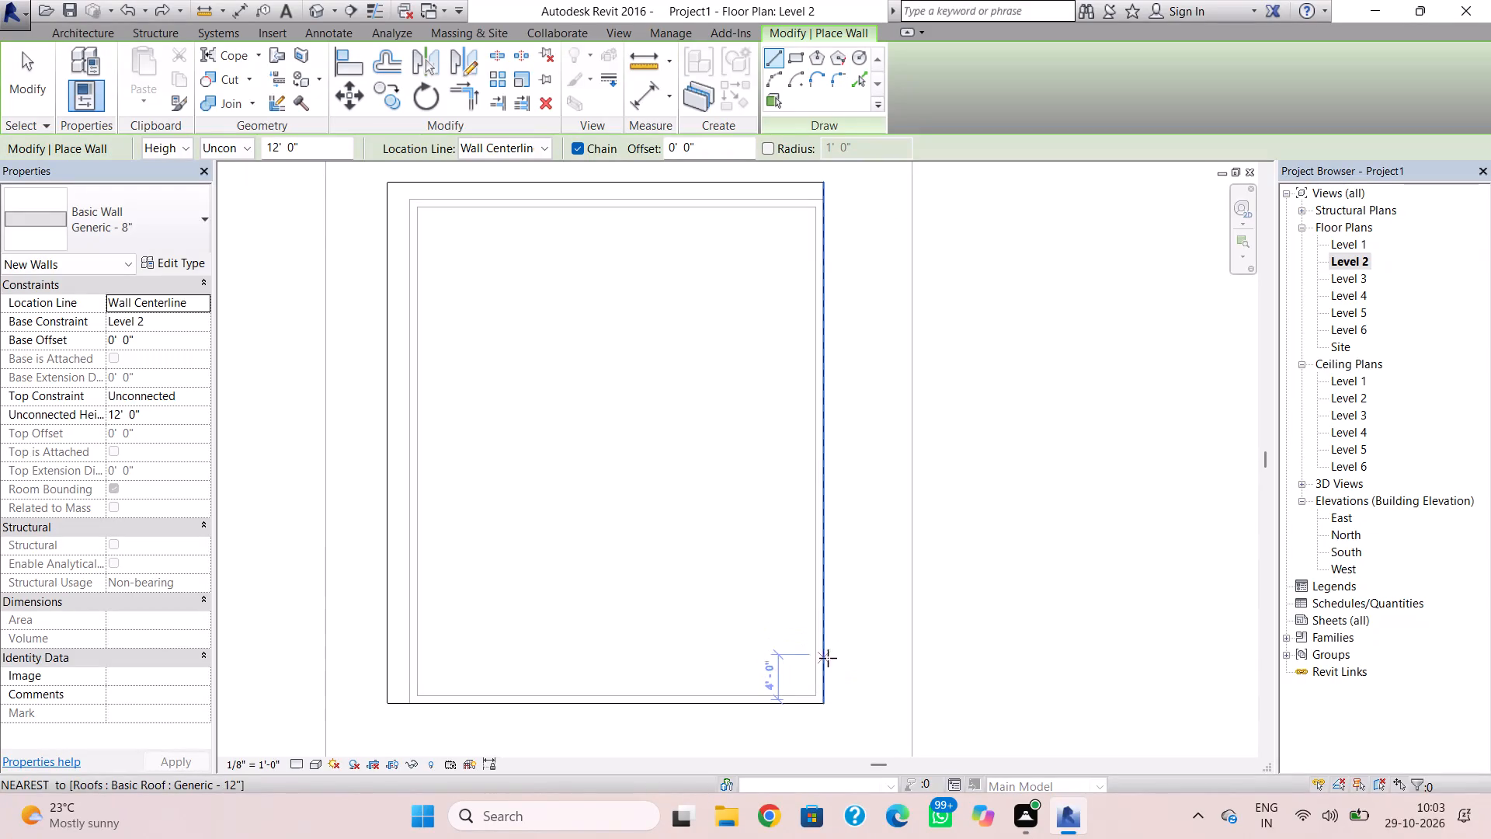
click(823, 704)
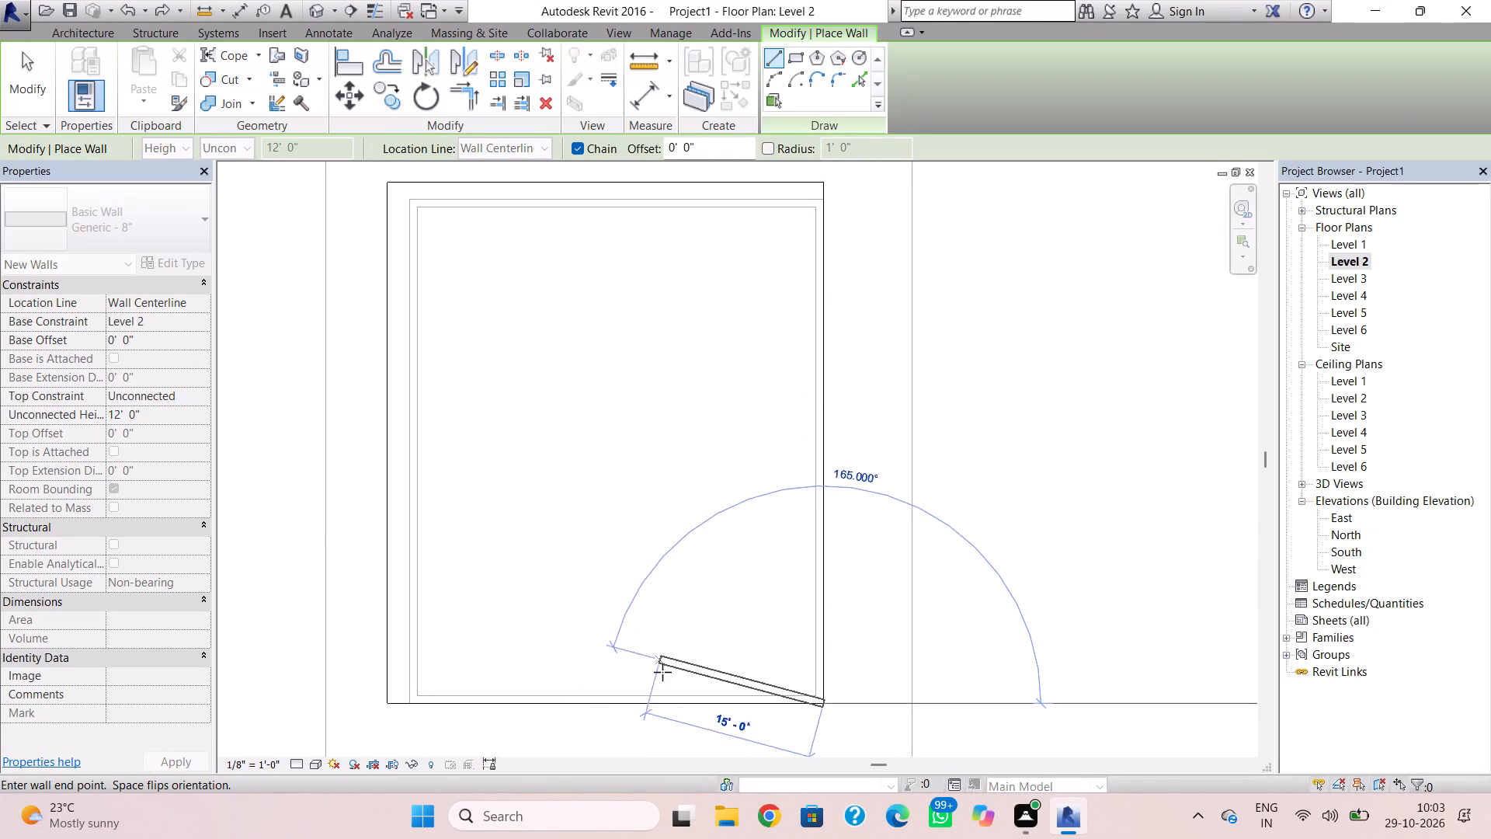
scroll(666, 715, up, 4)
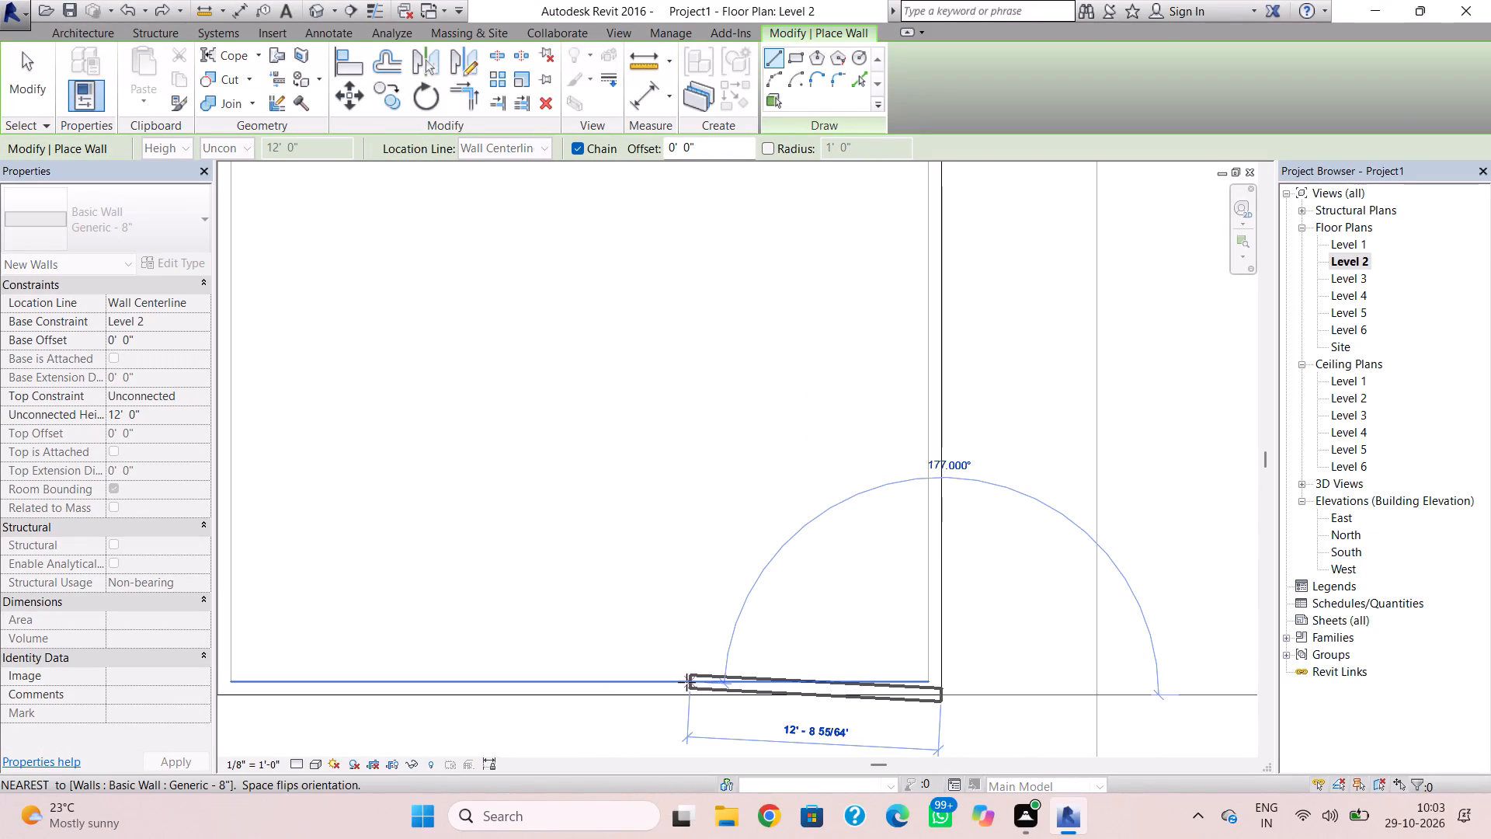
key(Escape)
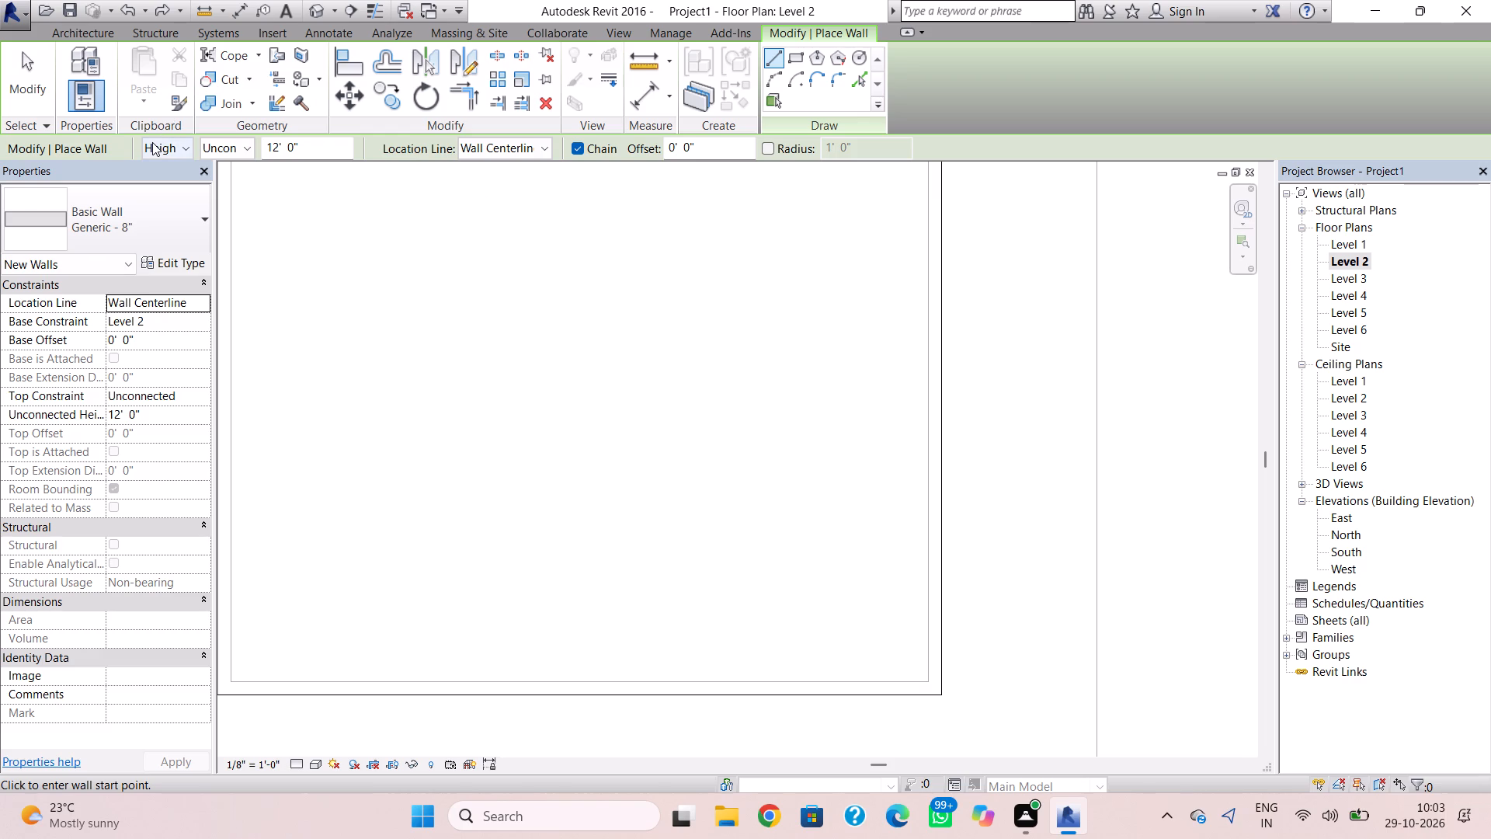
With location line Finish Face: Exterior, draw Generic - 8" walls from the roof's southeast corner: 16' west, about 17' north, then east to the lower wall.
click(92, 37)
click(91, 80)
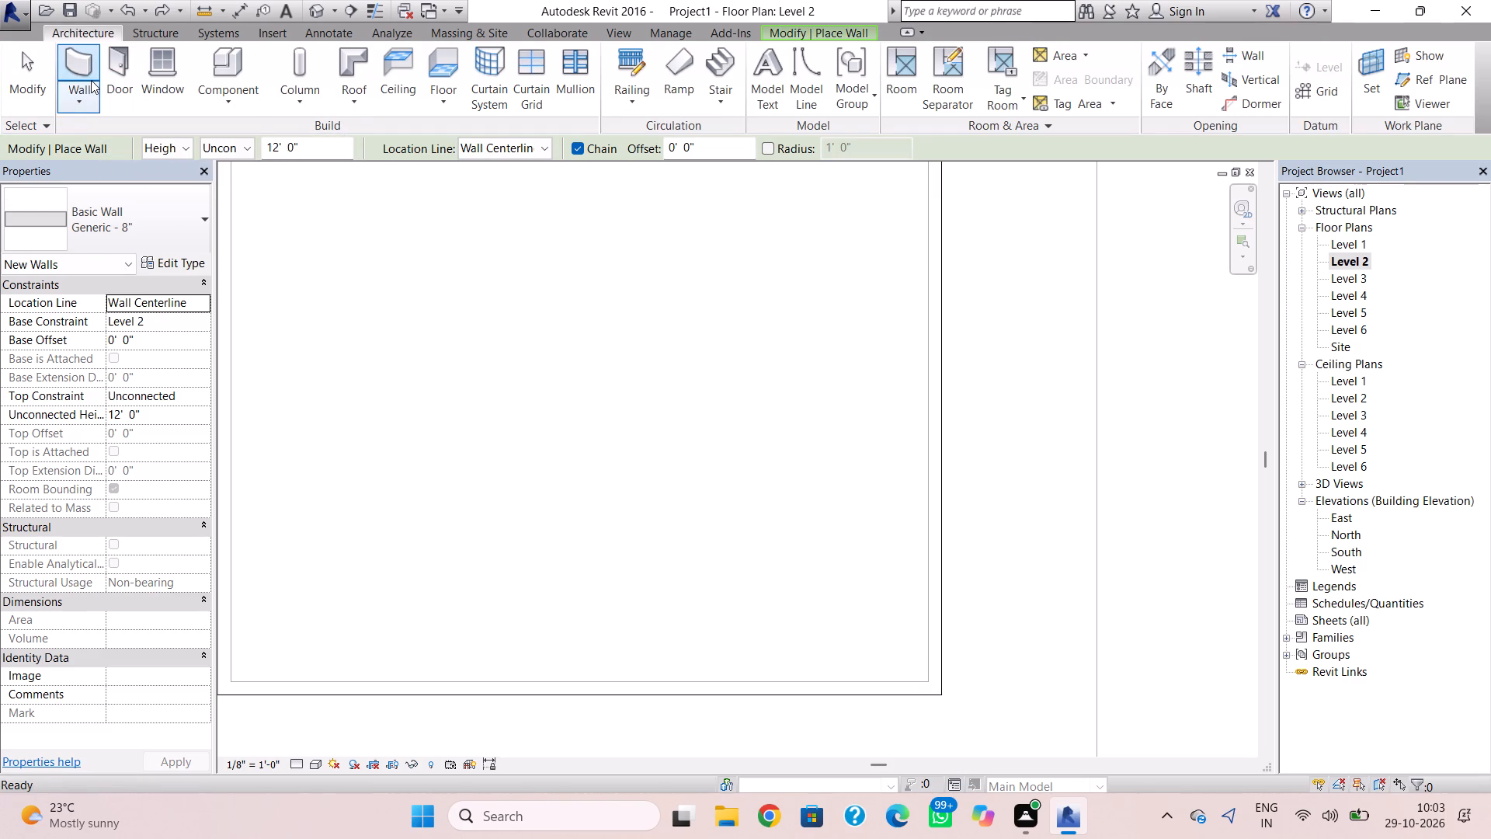
click(540, 157)
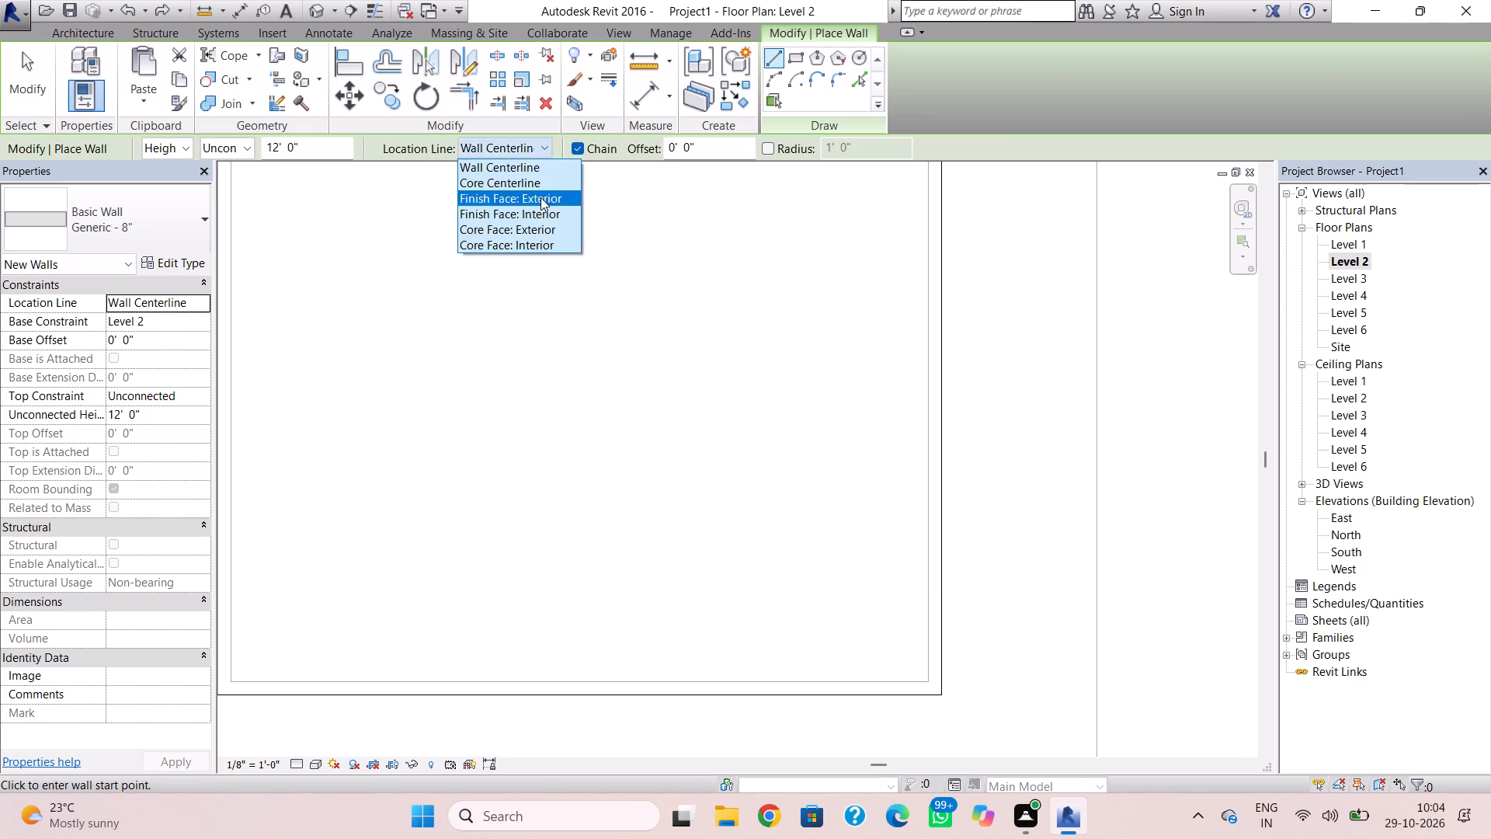
click(540, 200)
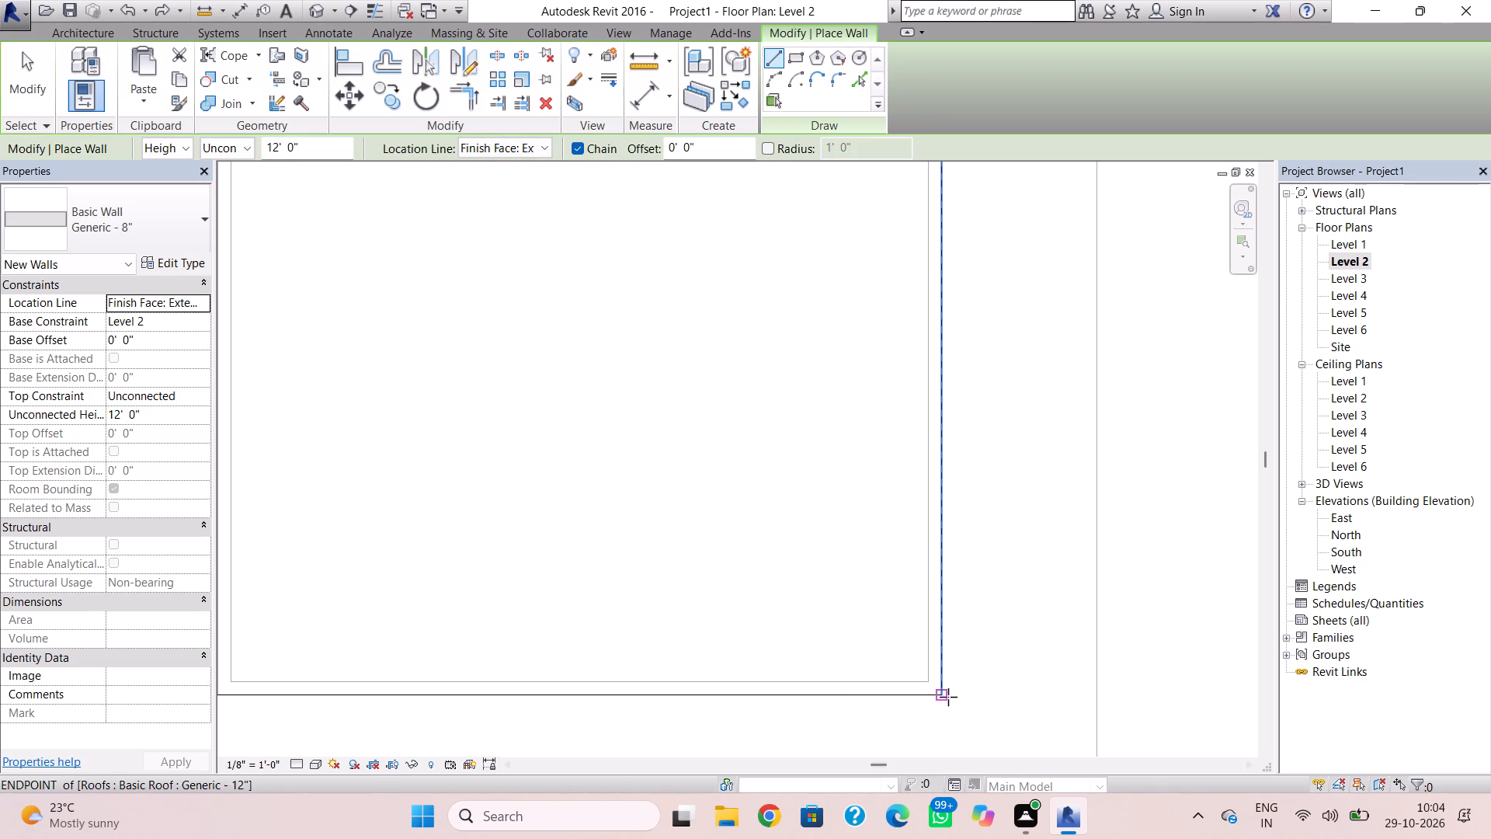
click(947, 695)
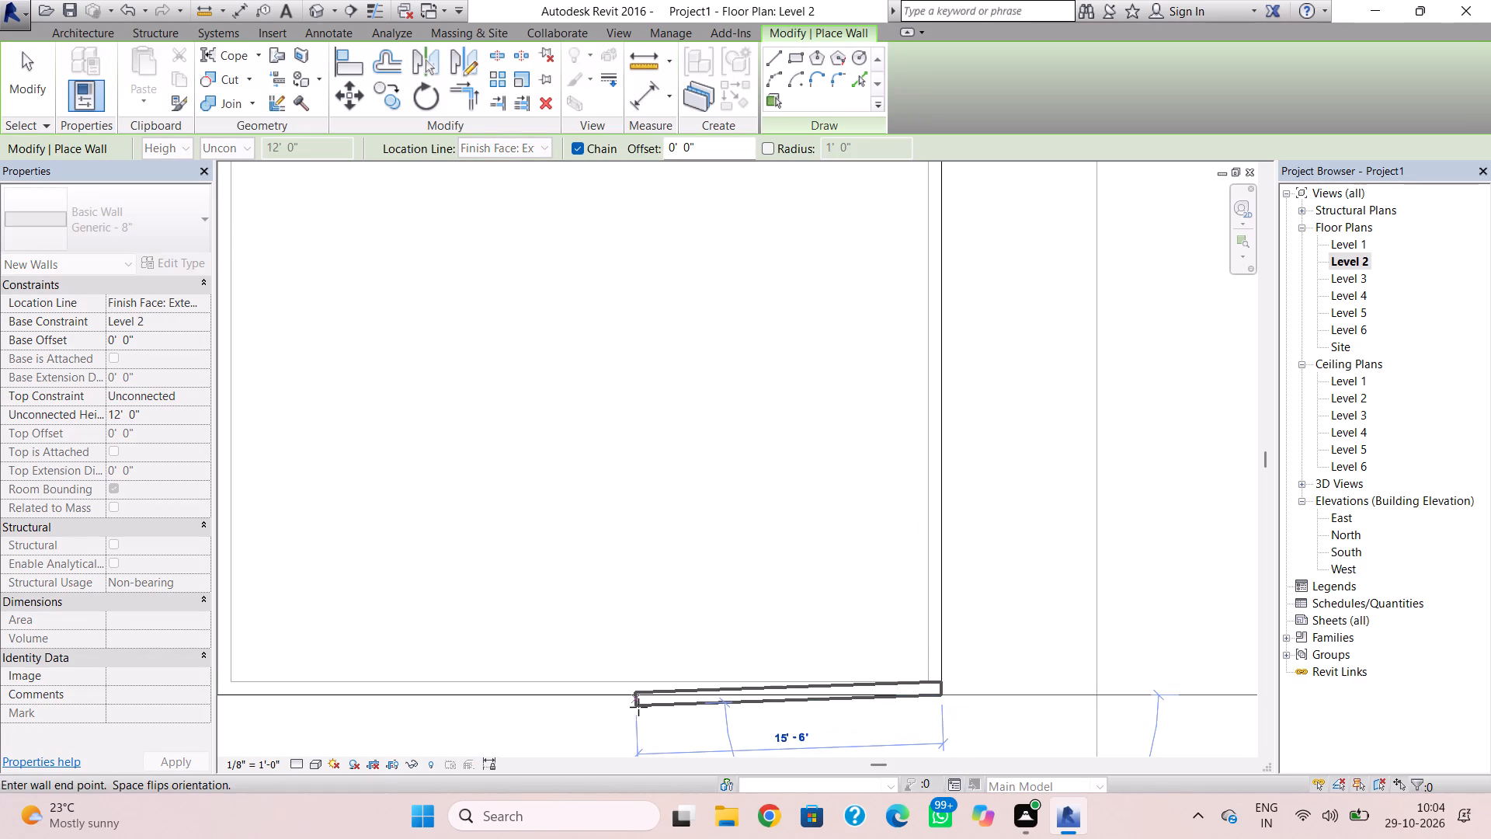
scroll(638, 707, down, 2)
middle_drag(638, 707, 699, 667)
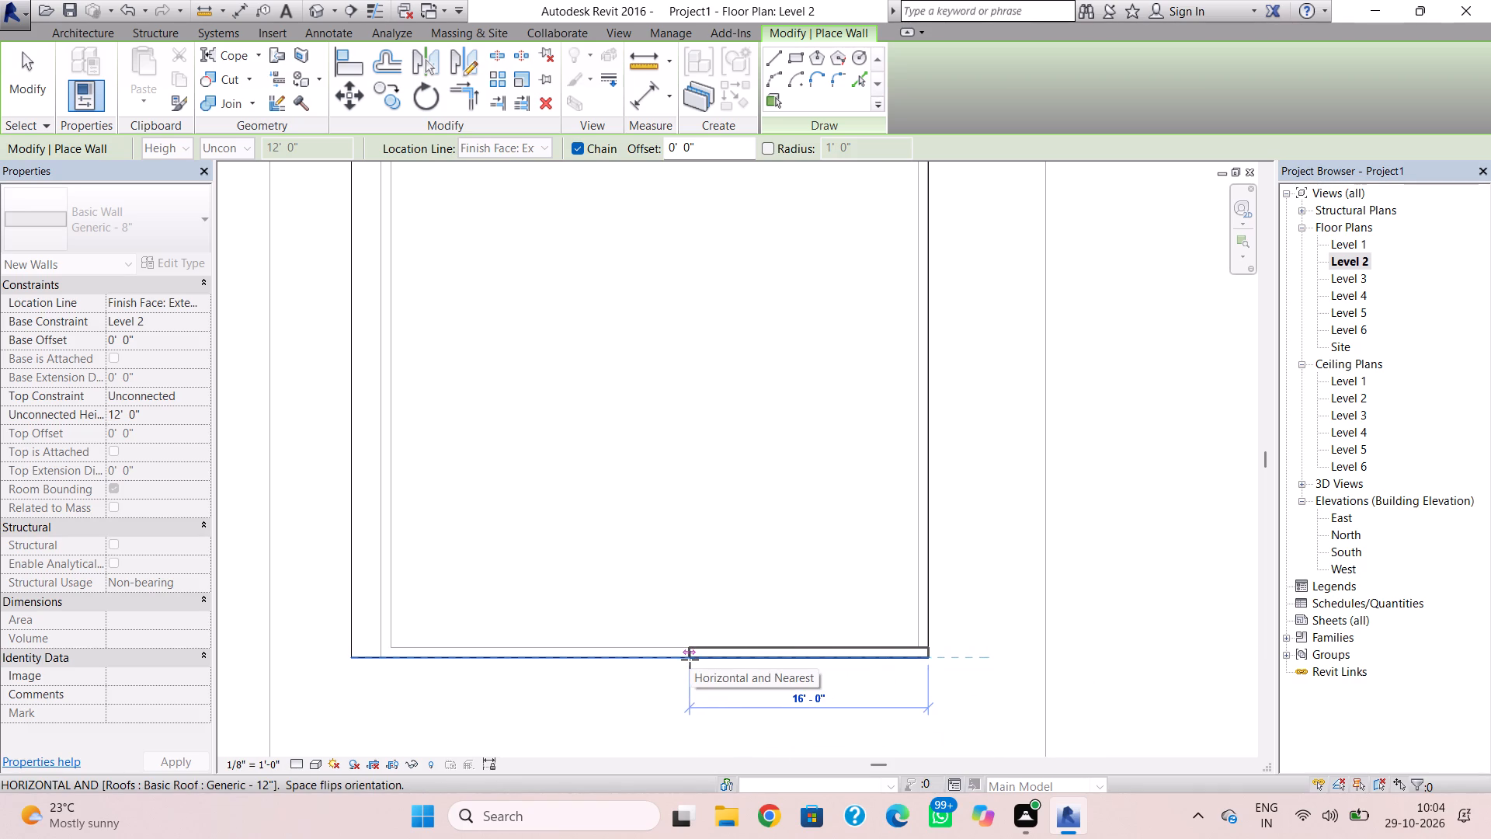
click(690, 660)
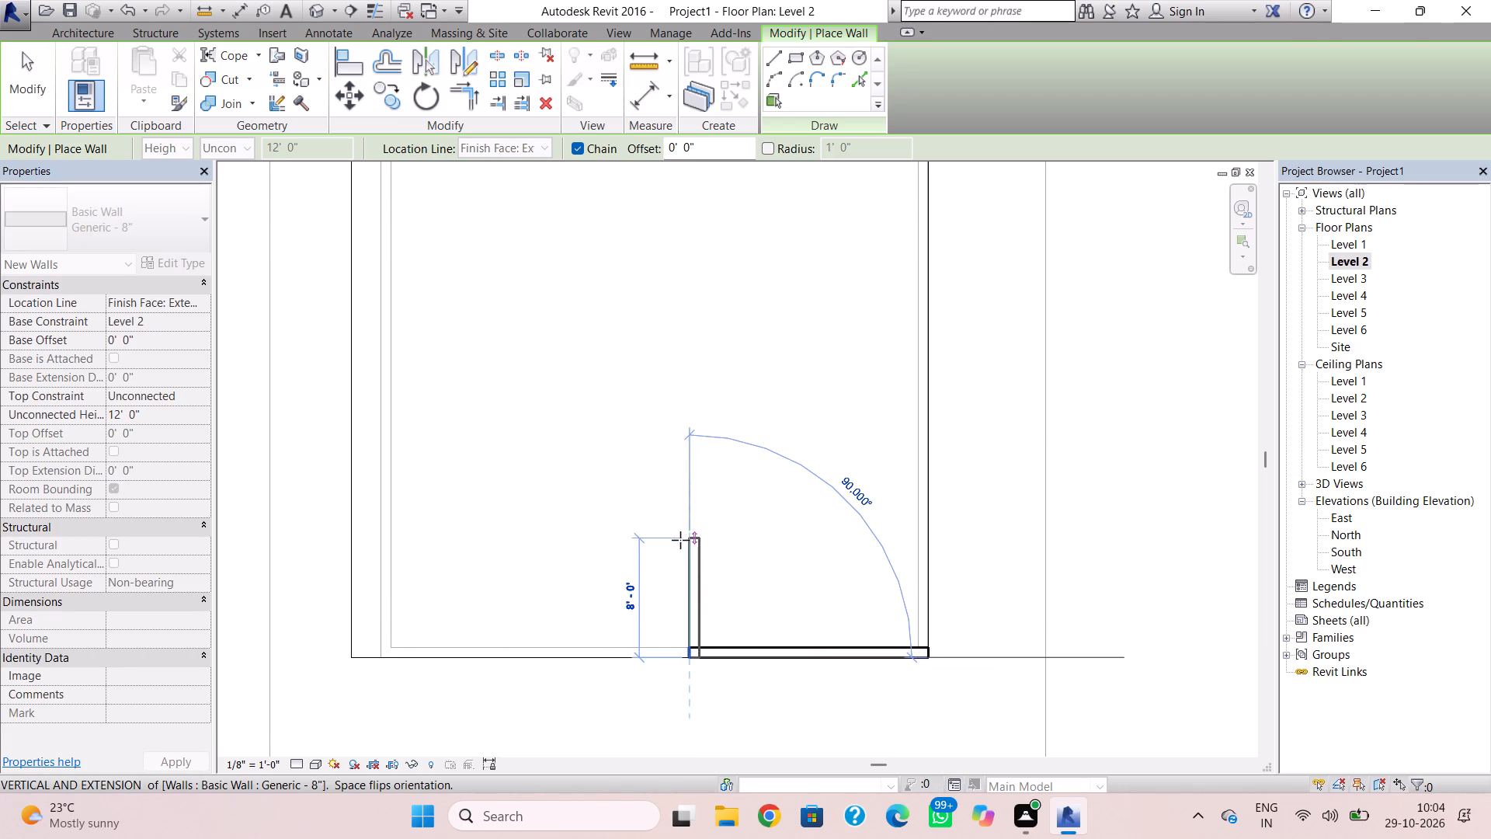
key(space)
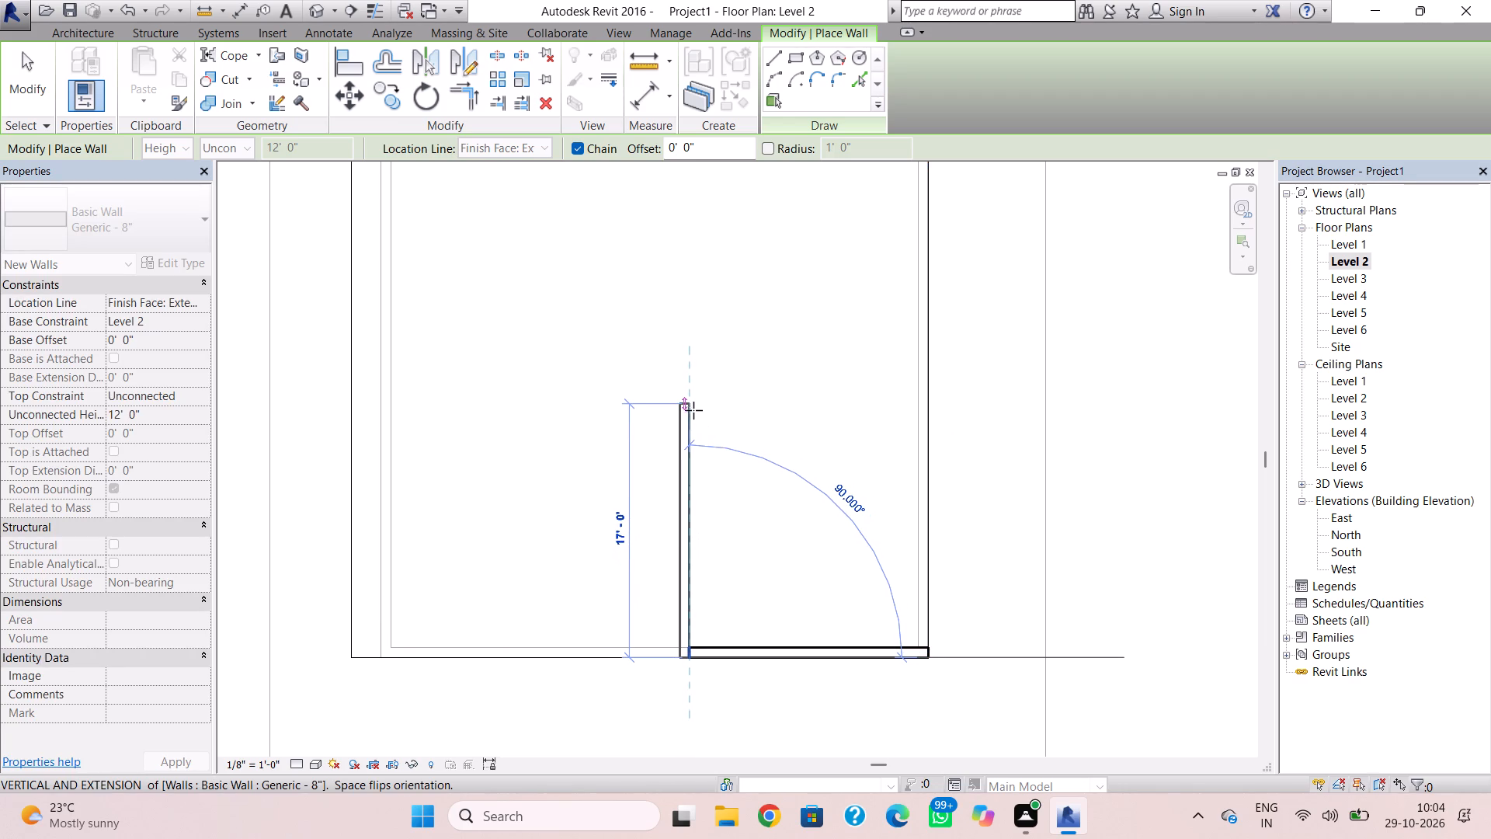
click(694, 414)
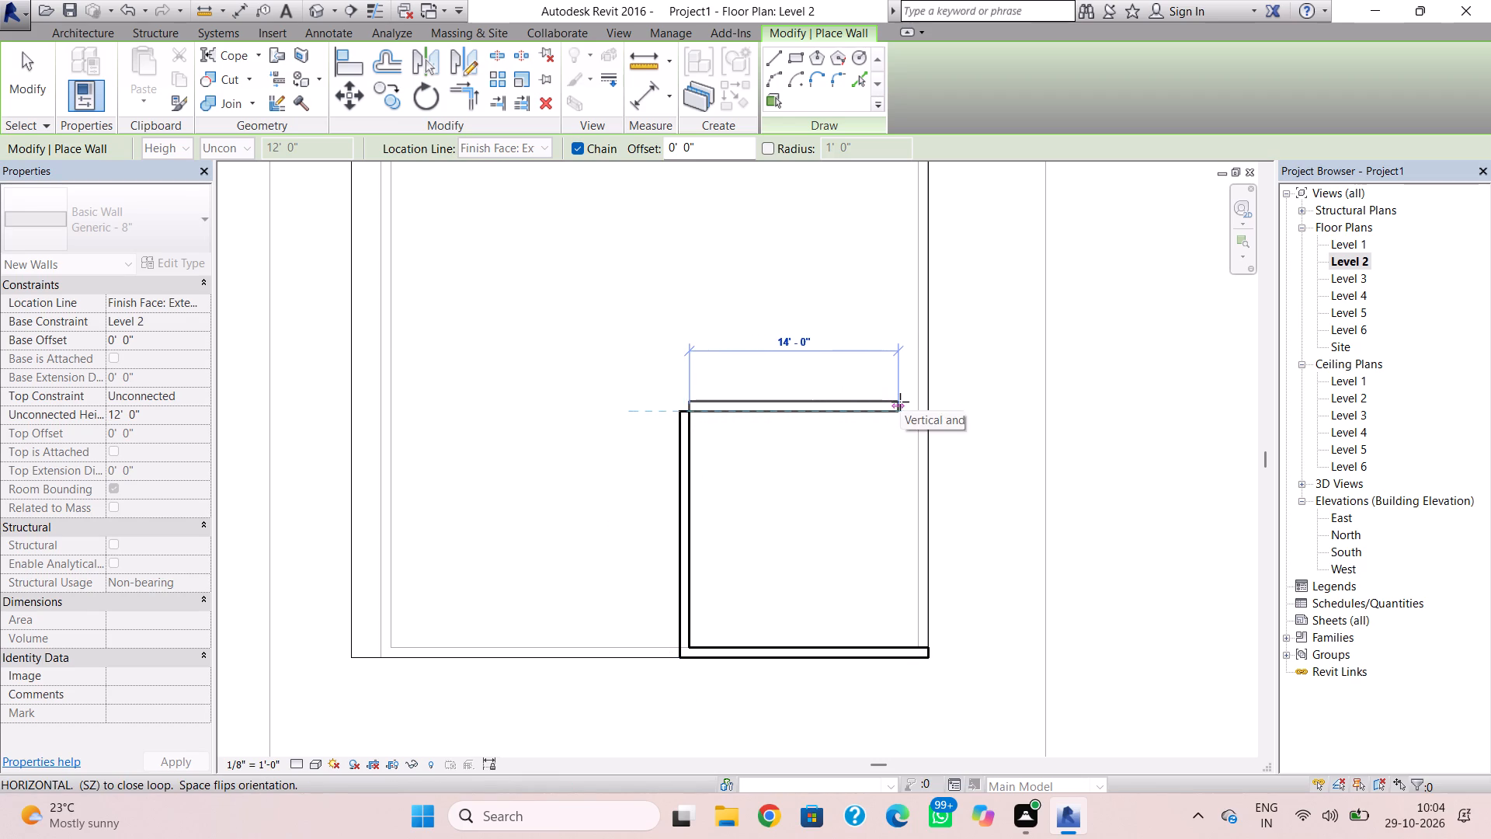
click(912, 402)
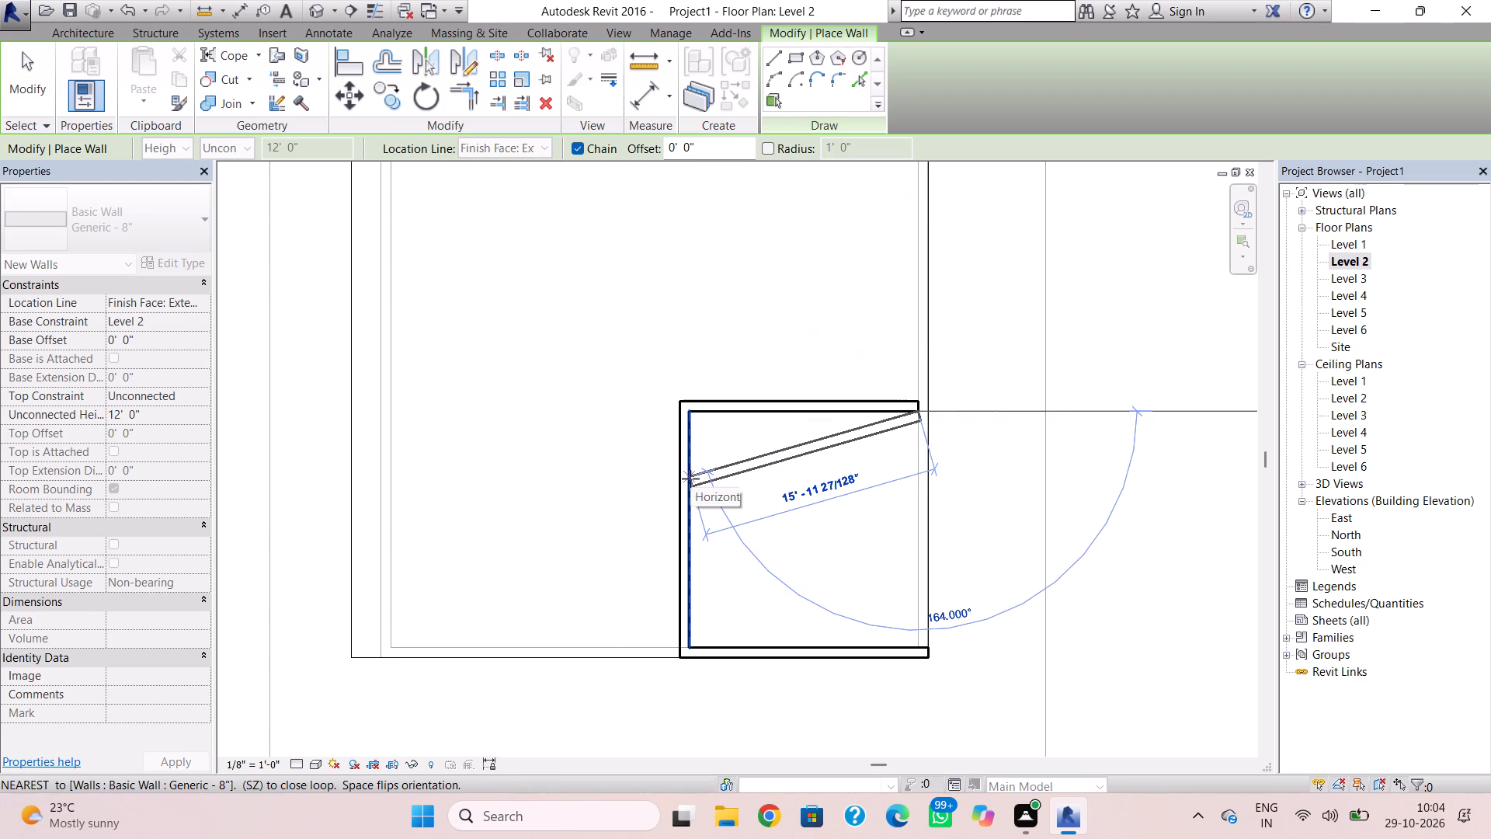
key(Escape)
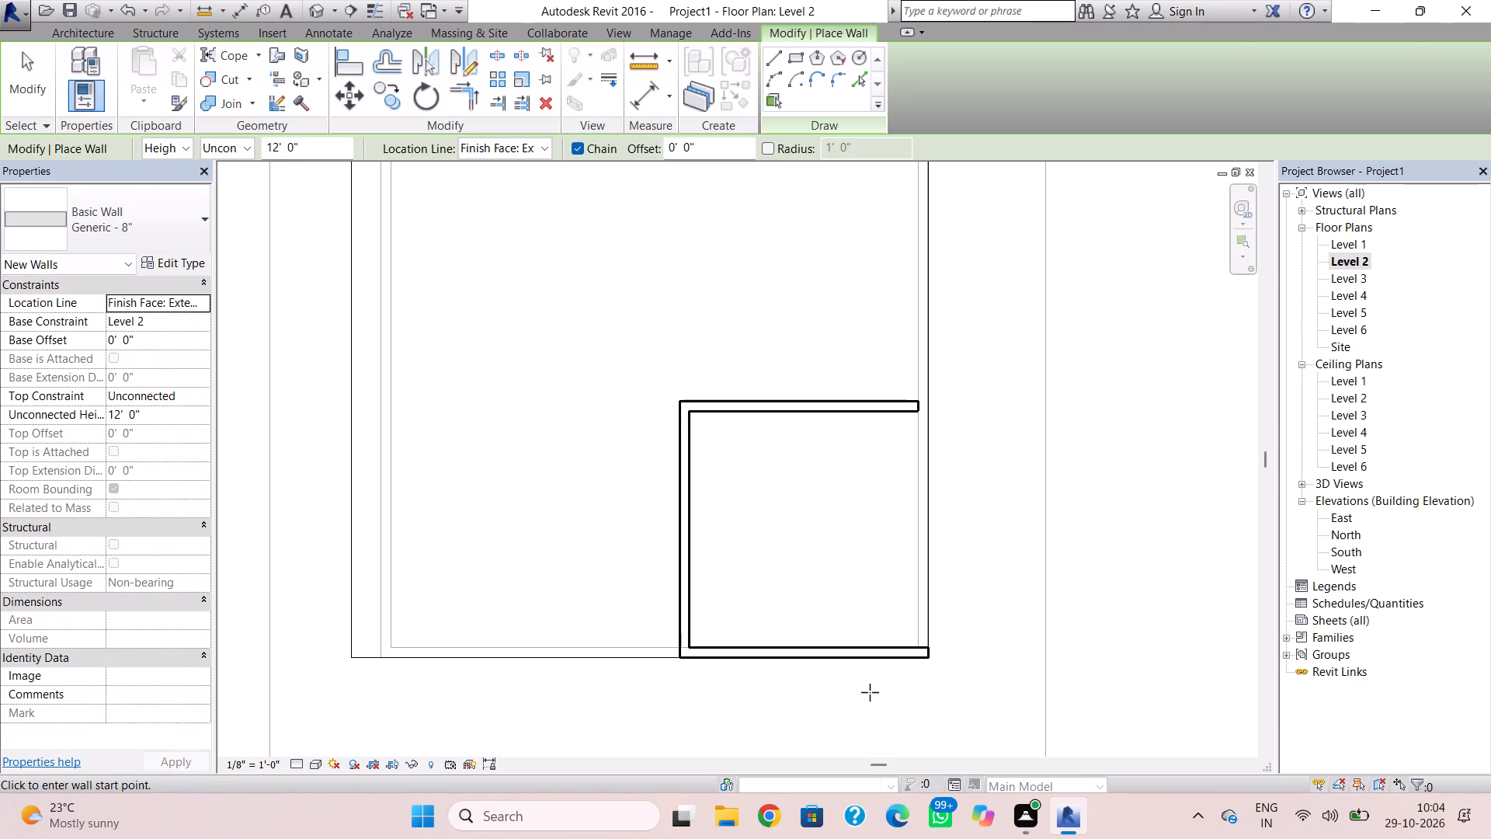
key(Escape)
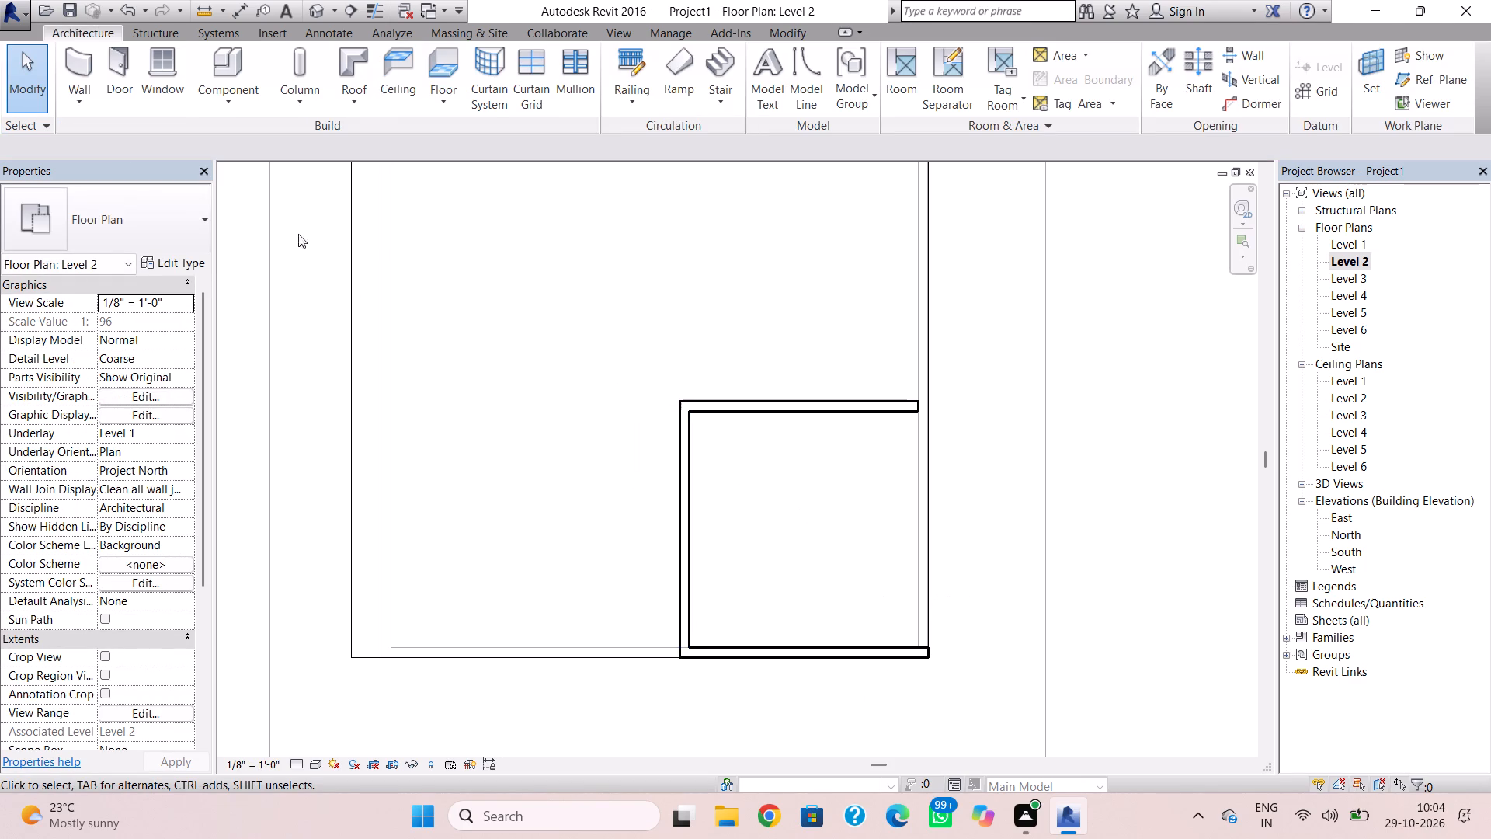
Draw a wall about 44' long along the roof's east edge, from the southeast corner up to the lower north wall's outer face.
click(76, 72)
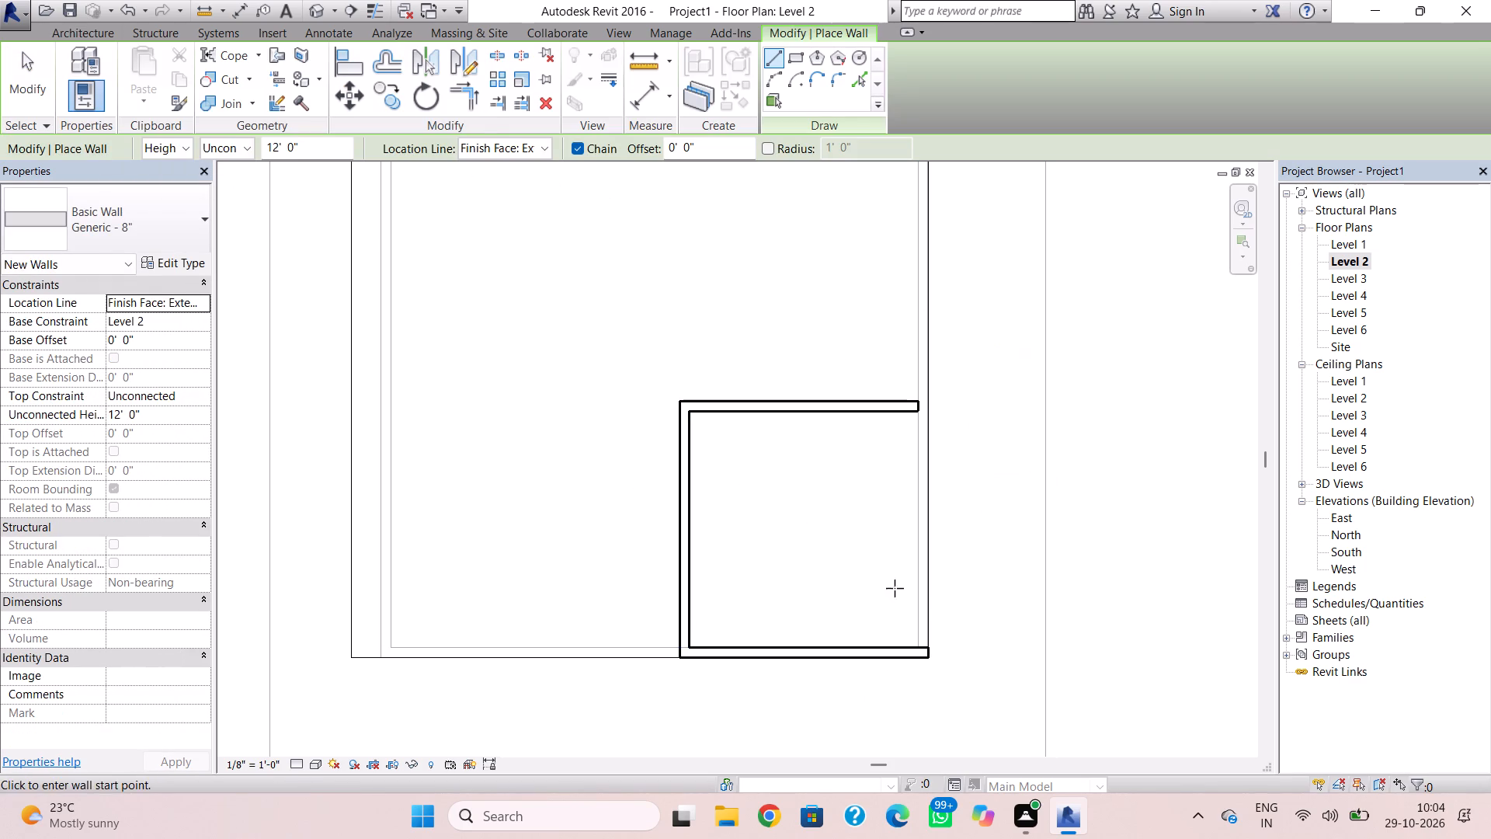
scroll(923, 642, up, 4)
click(940, 648)
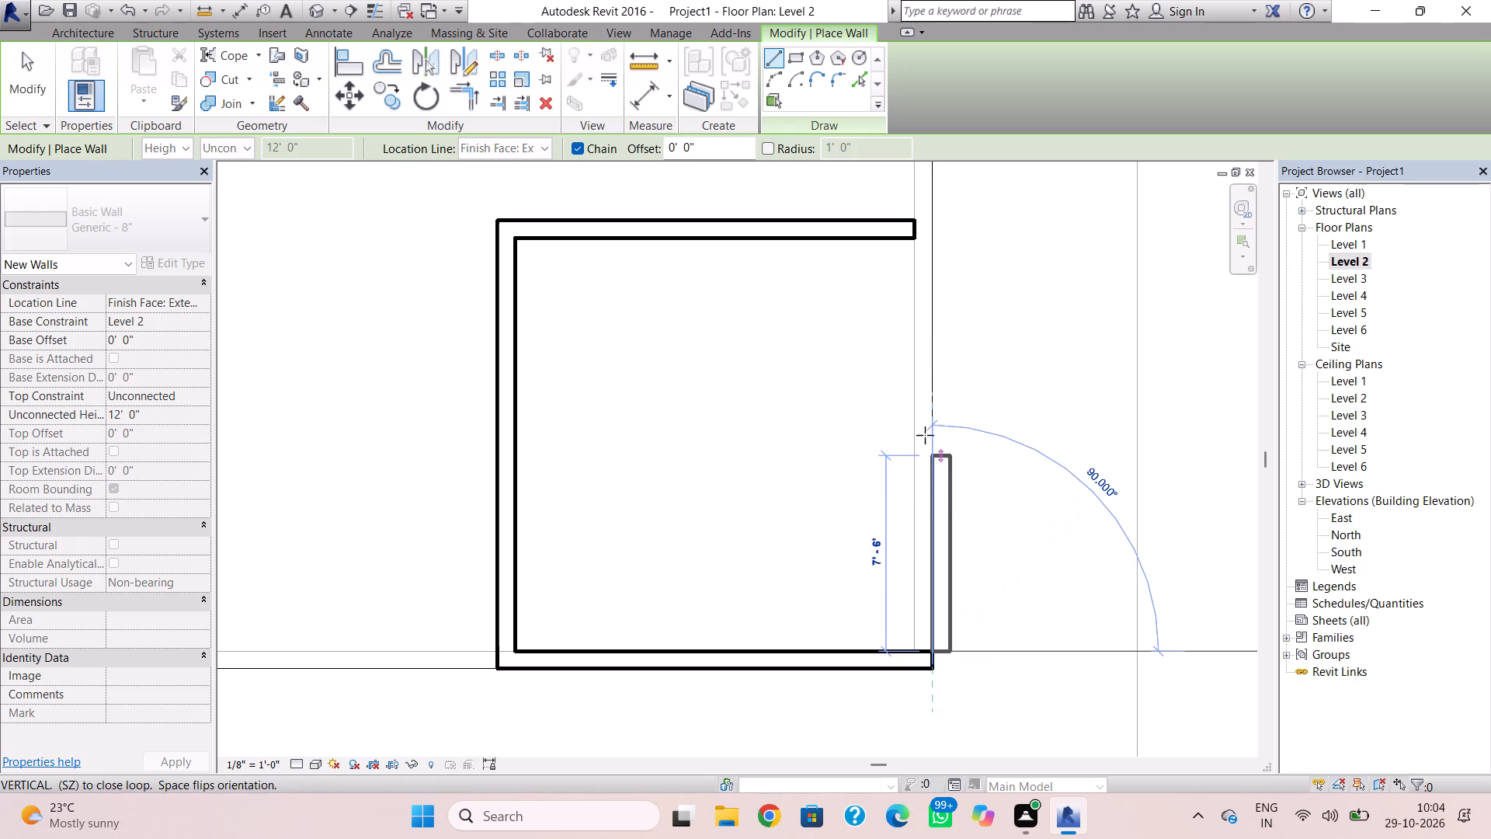
key(space)
middle_drag(943, 242, 953, 579)
scroll(954, 534, down, 1)
middle_drag(953, 579, 951, 646)
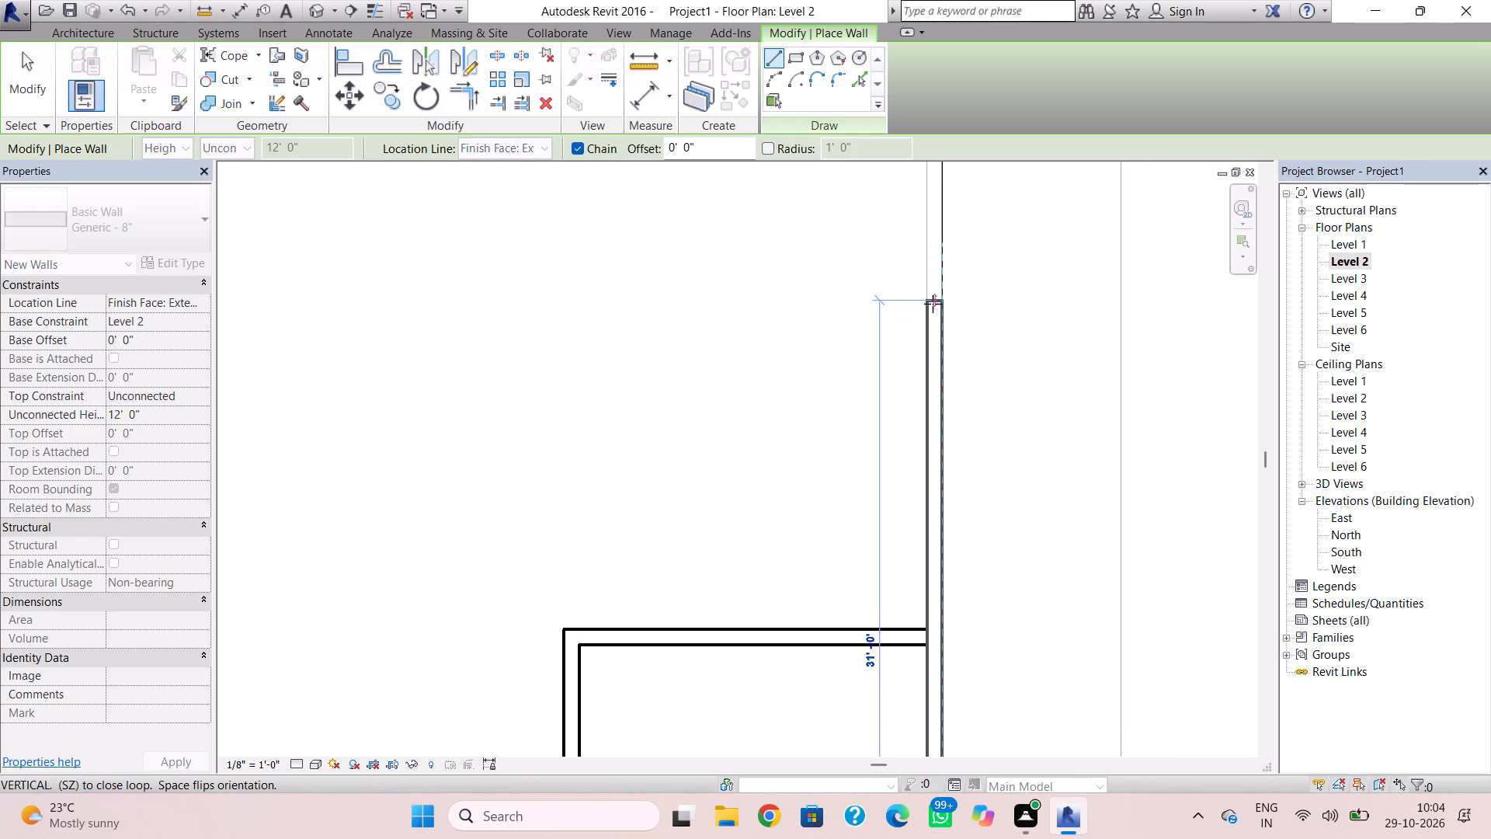
middle_drag(933, 304, 975, 478)
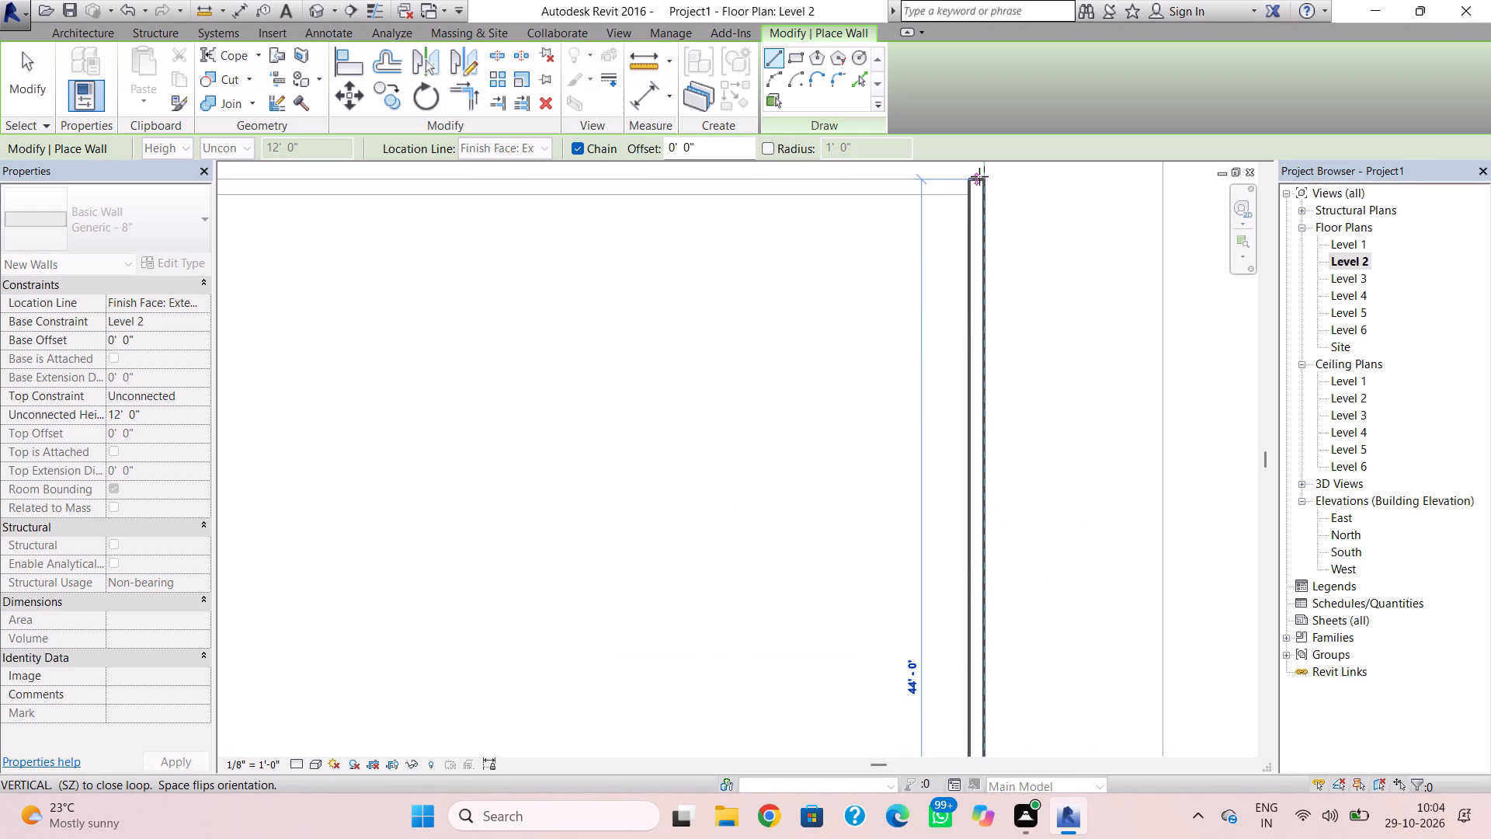
click(979, 176)
key(Escape)
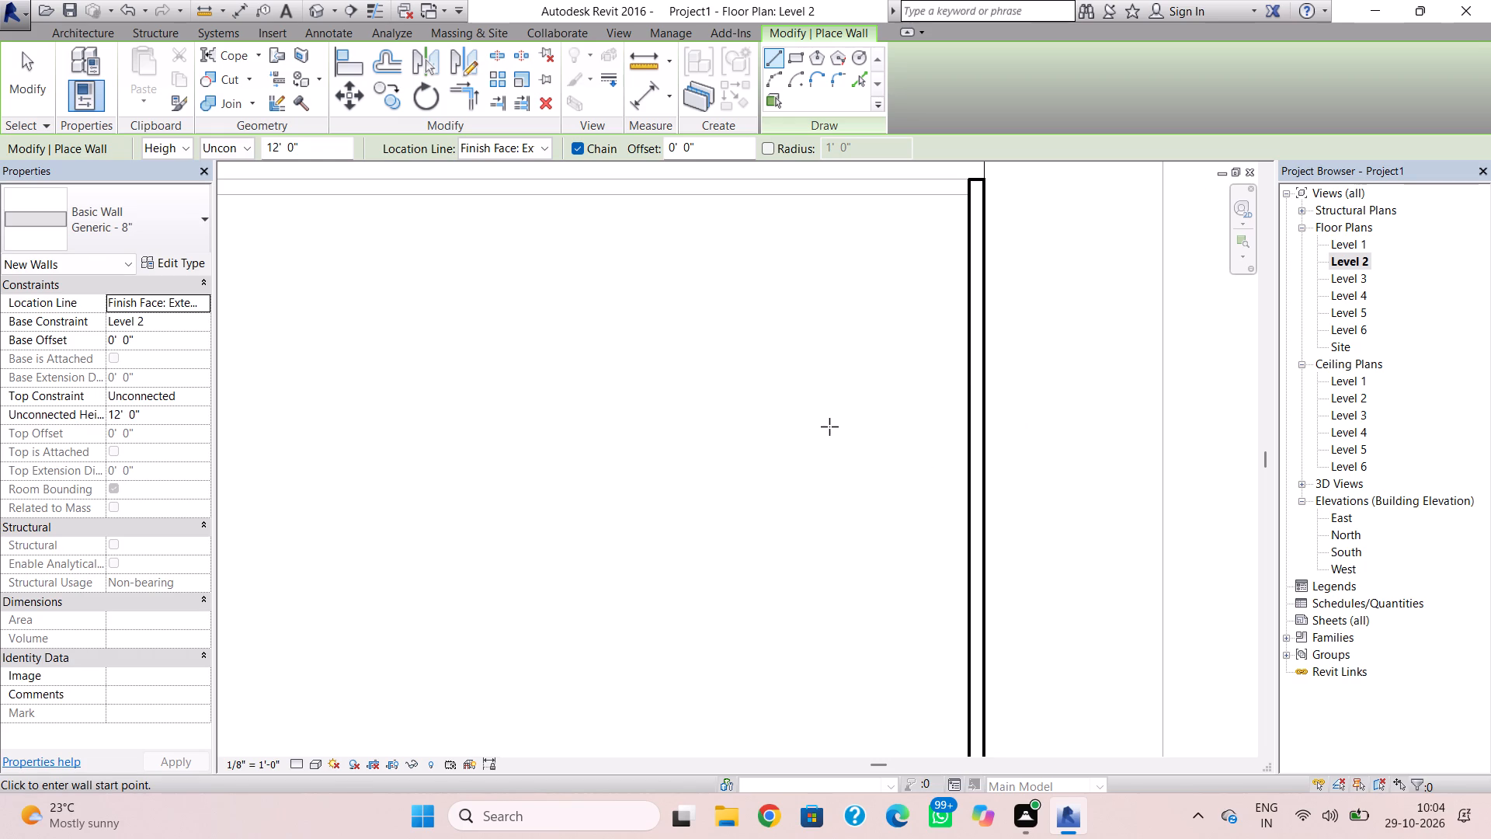
Draw a chain of walls from the roof's west edge, 4'-6" above its southwest corner: north along the edge, 12' east and 11' north.
scroll(805, 435, down, 5)
scroll(666, 504, down, 1)
middle_drag(661, 517, 701, 458)
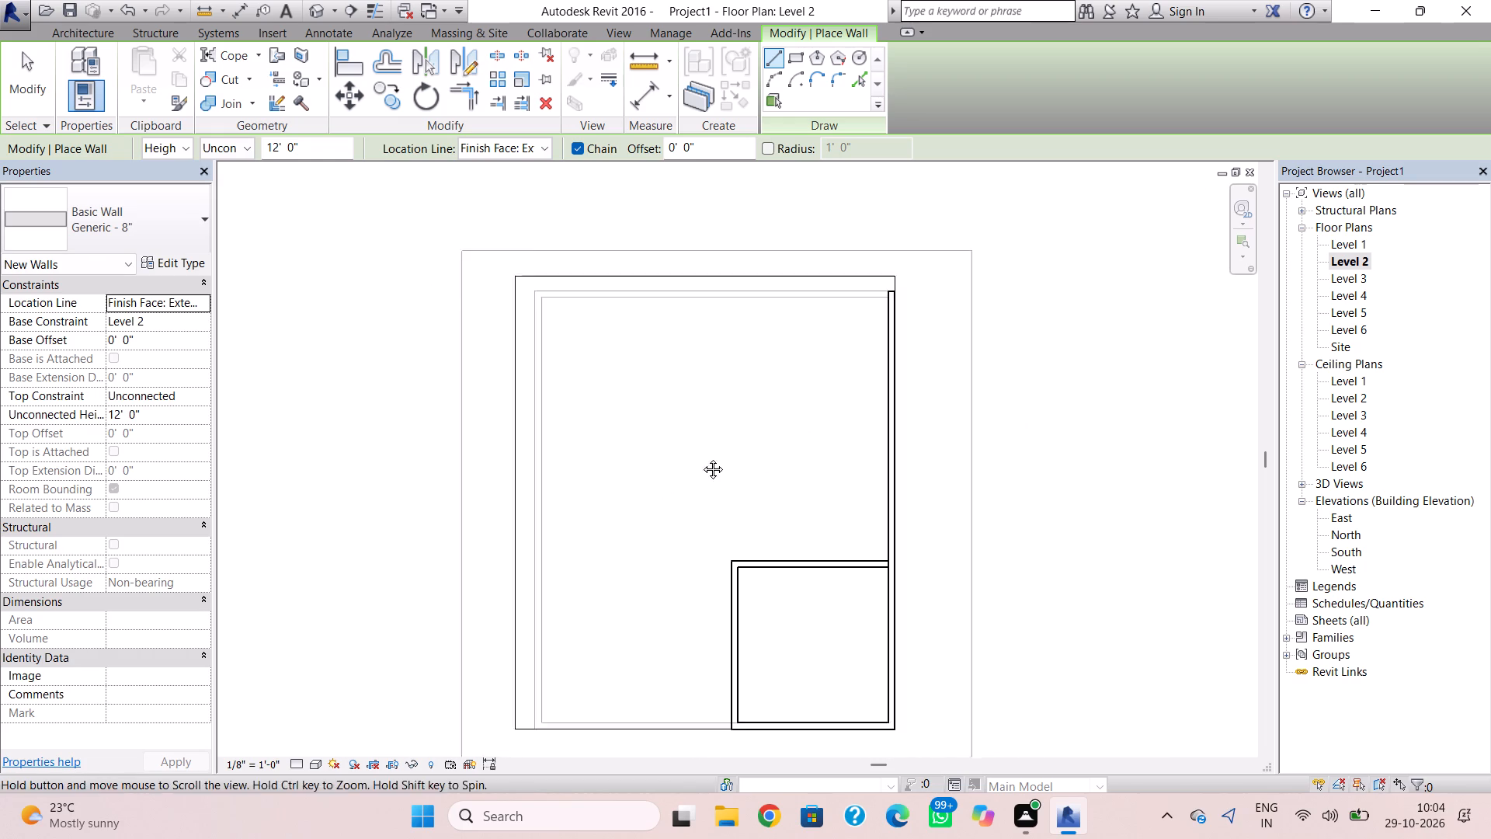
middle_drag(701, 458, 716, 426)
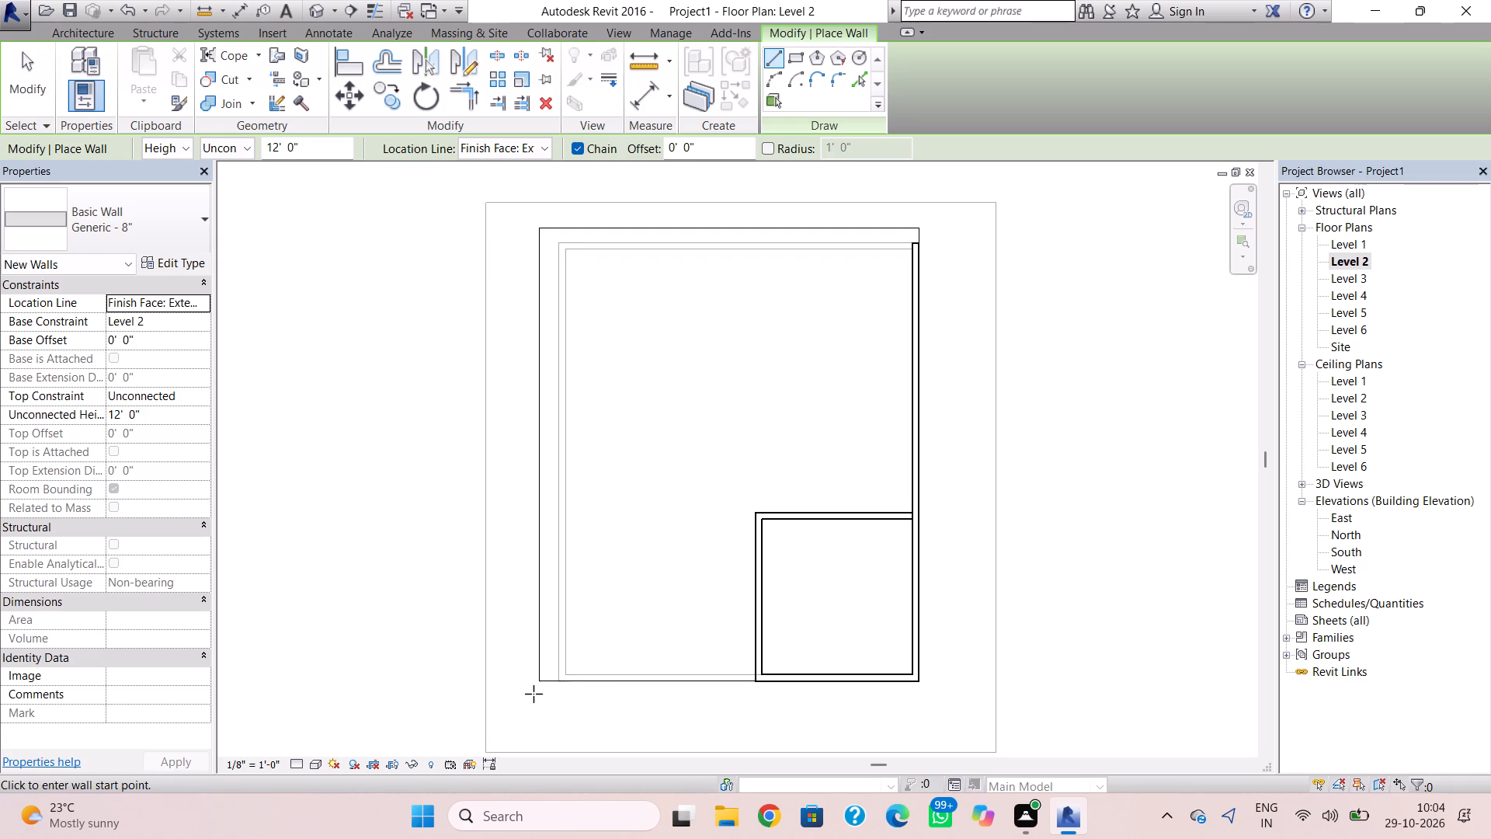
click(547, 633)
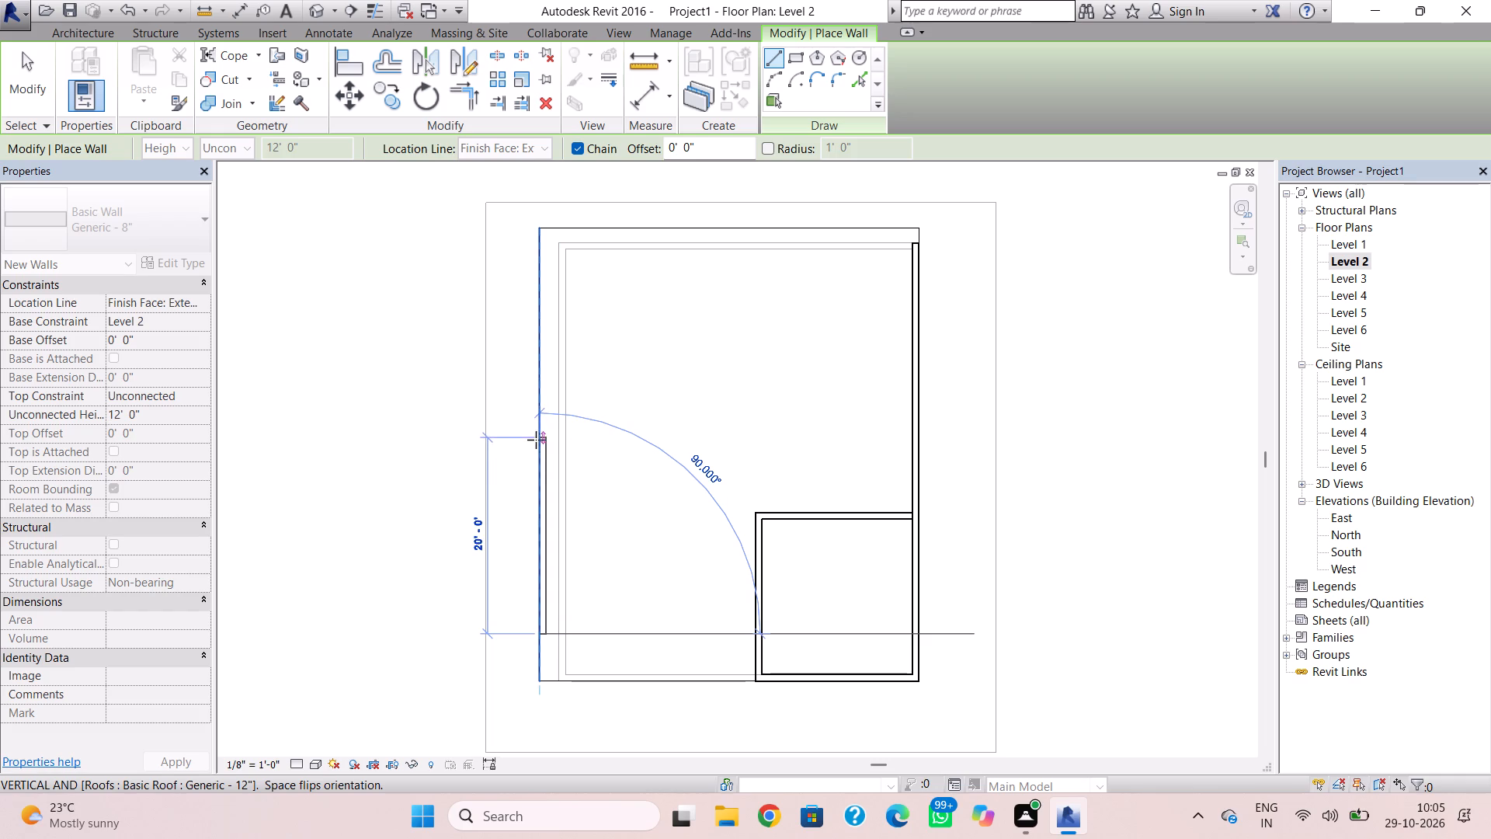
click(549, 479)
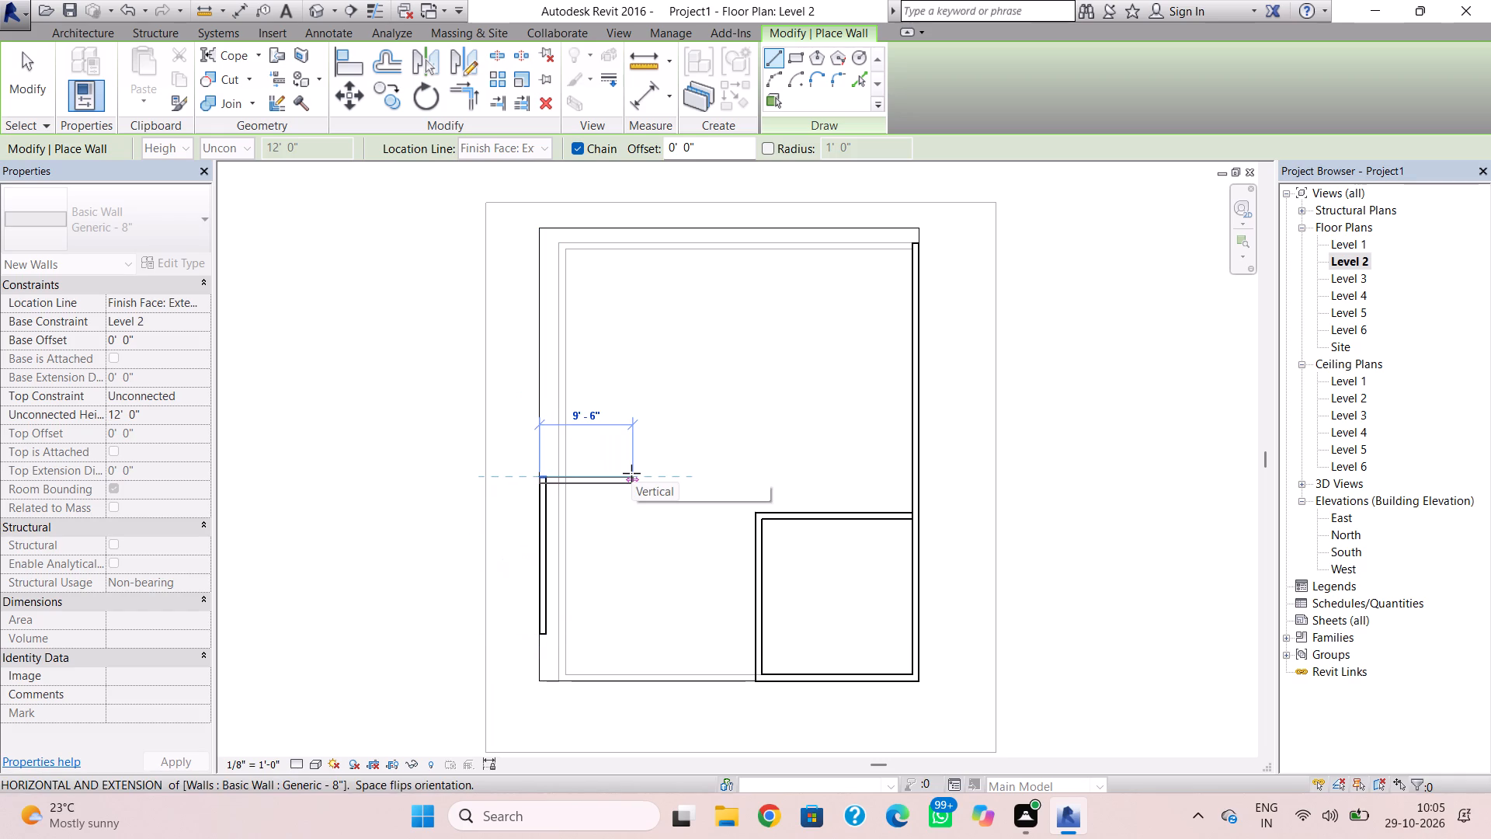
key(space)
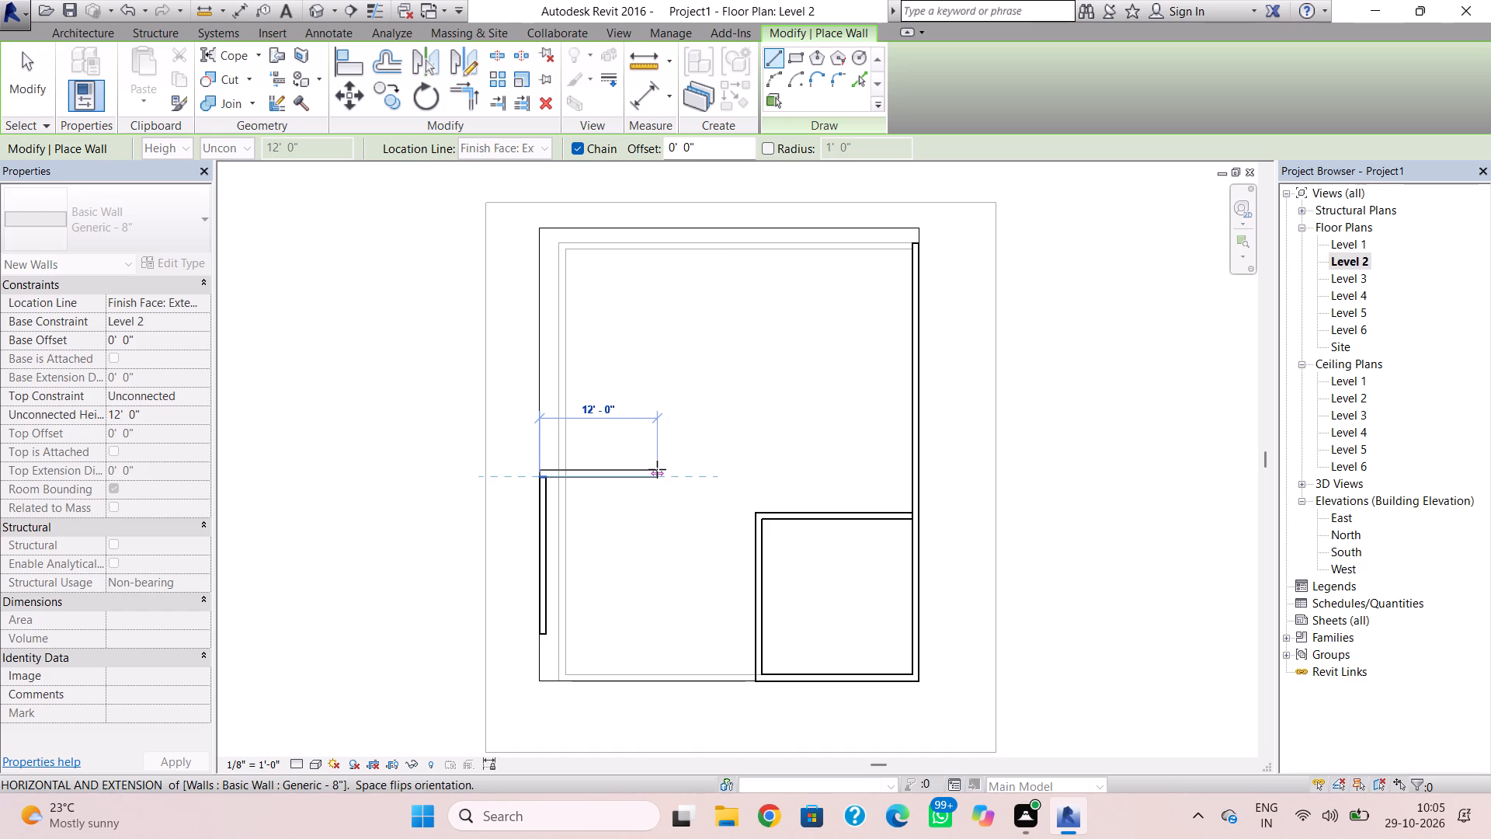
click(657, 469)
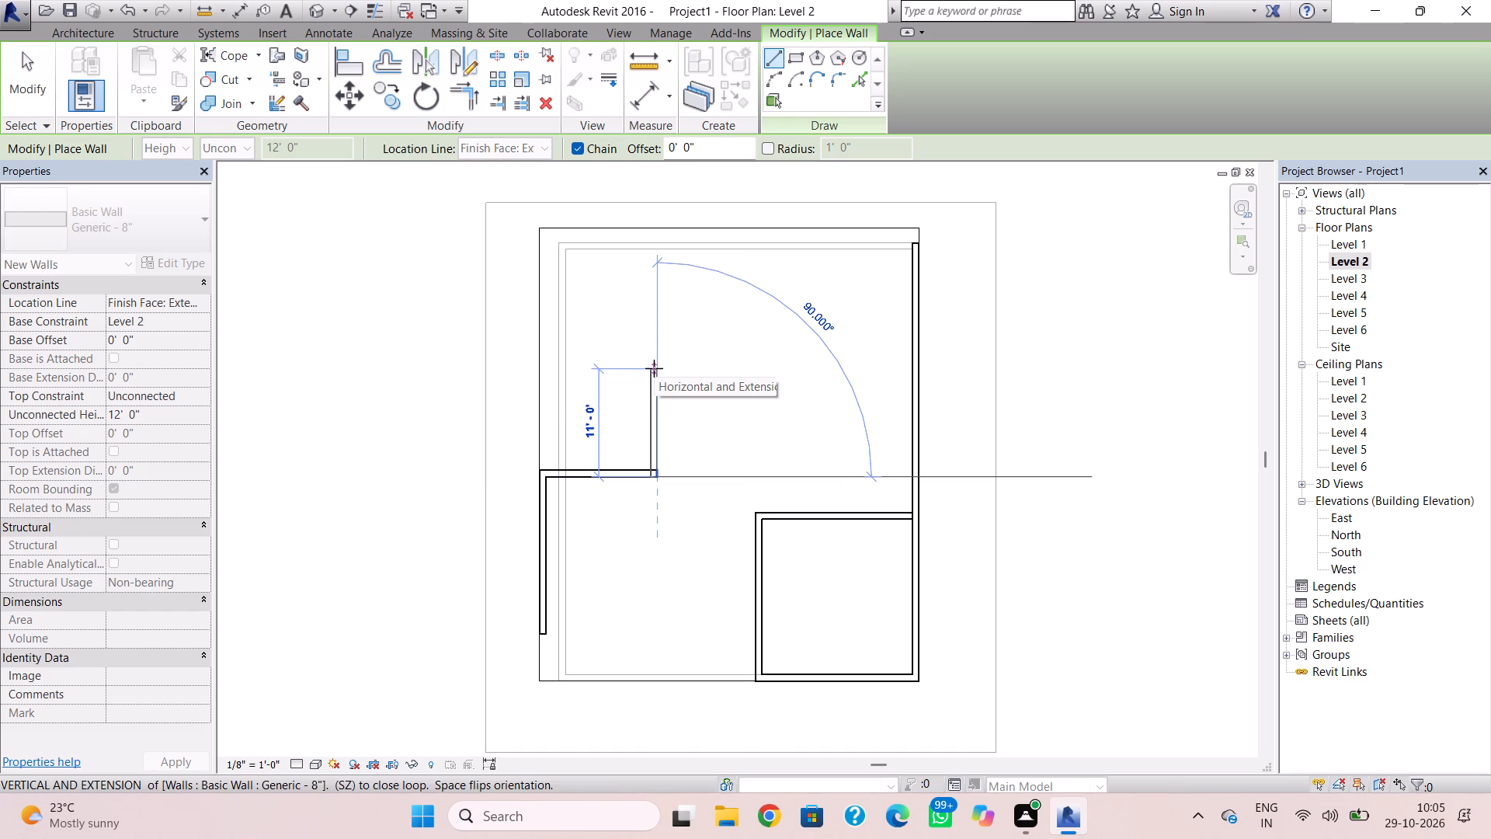
click(654, 368)
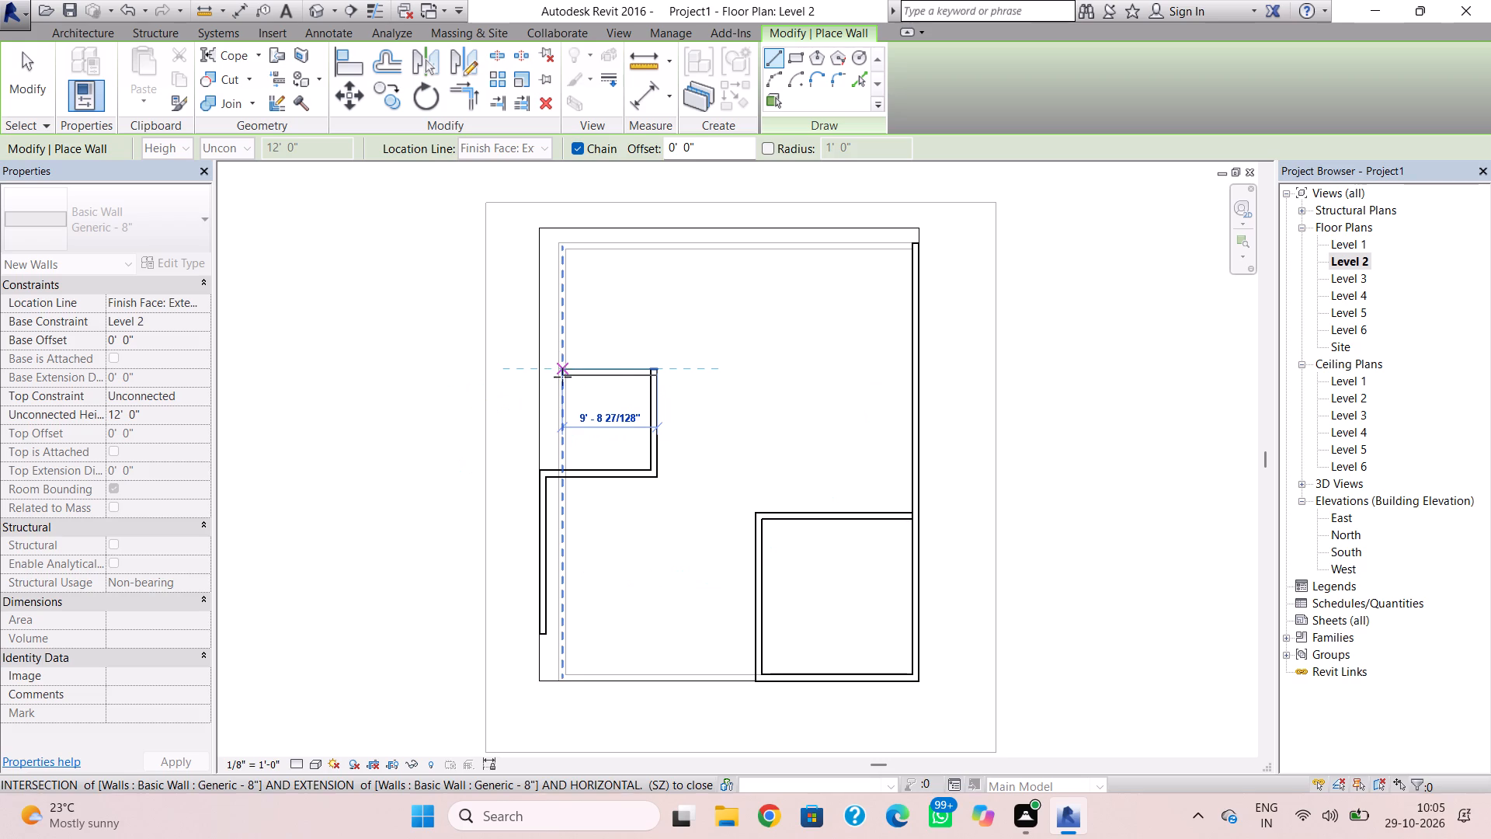
Continue the wall chain about 9'-8" west to the lower west wall's outer face, and 12'-10" north to that wall's northwest corner.
scroll(564, 374, up, 4)
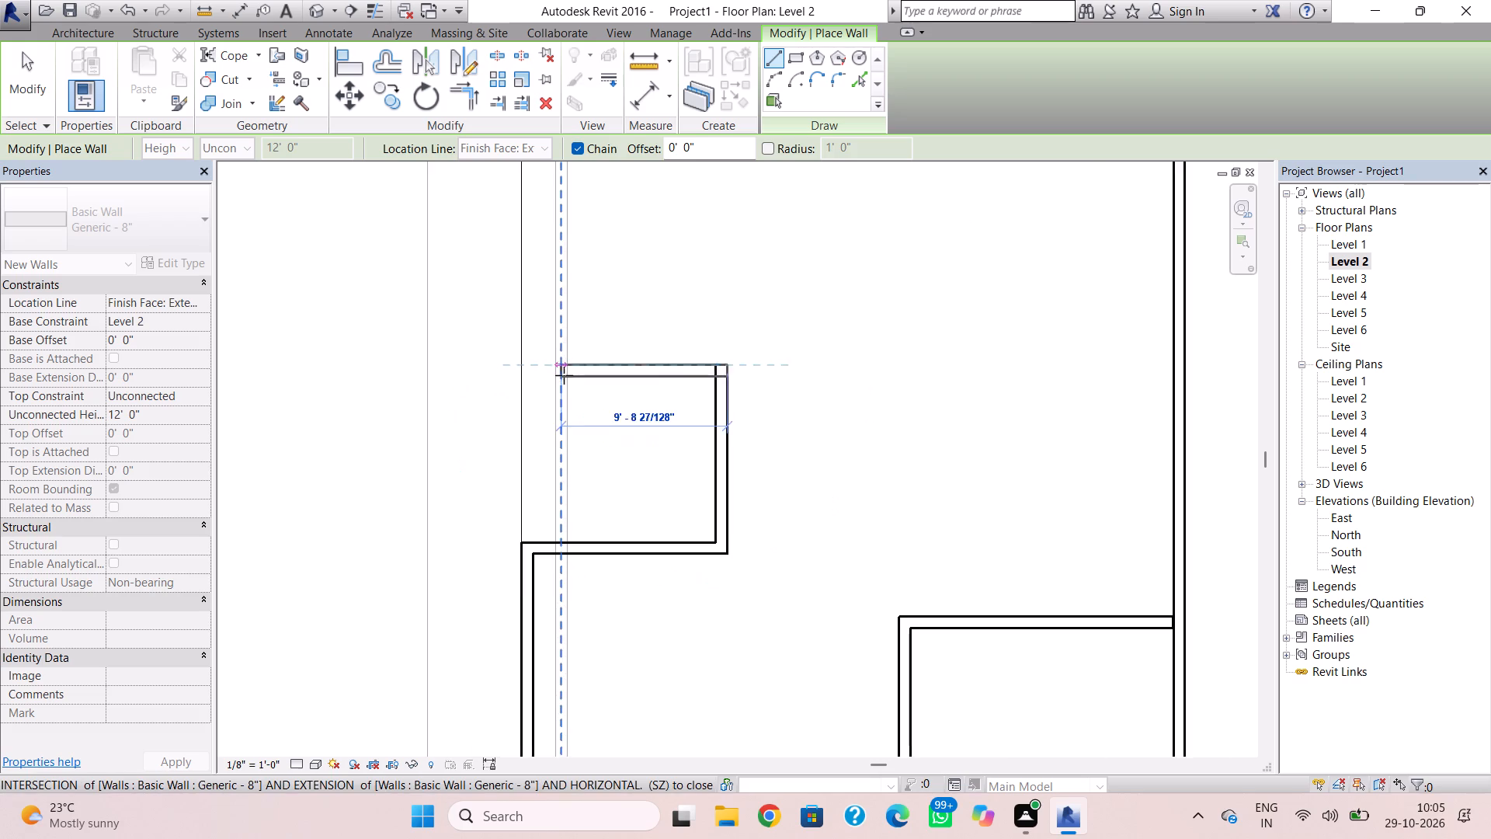
scroll(563, 375, up, 4)
click(551, 365)
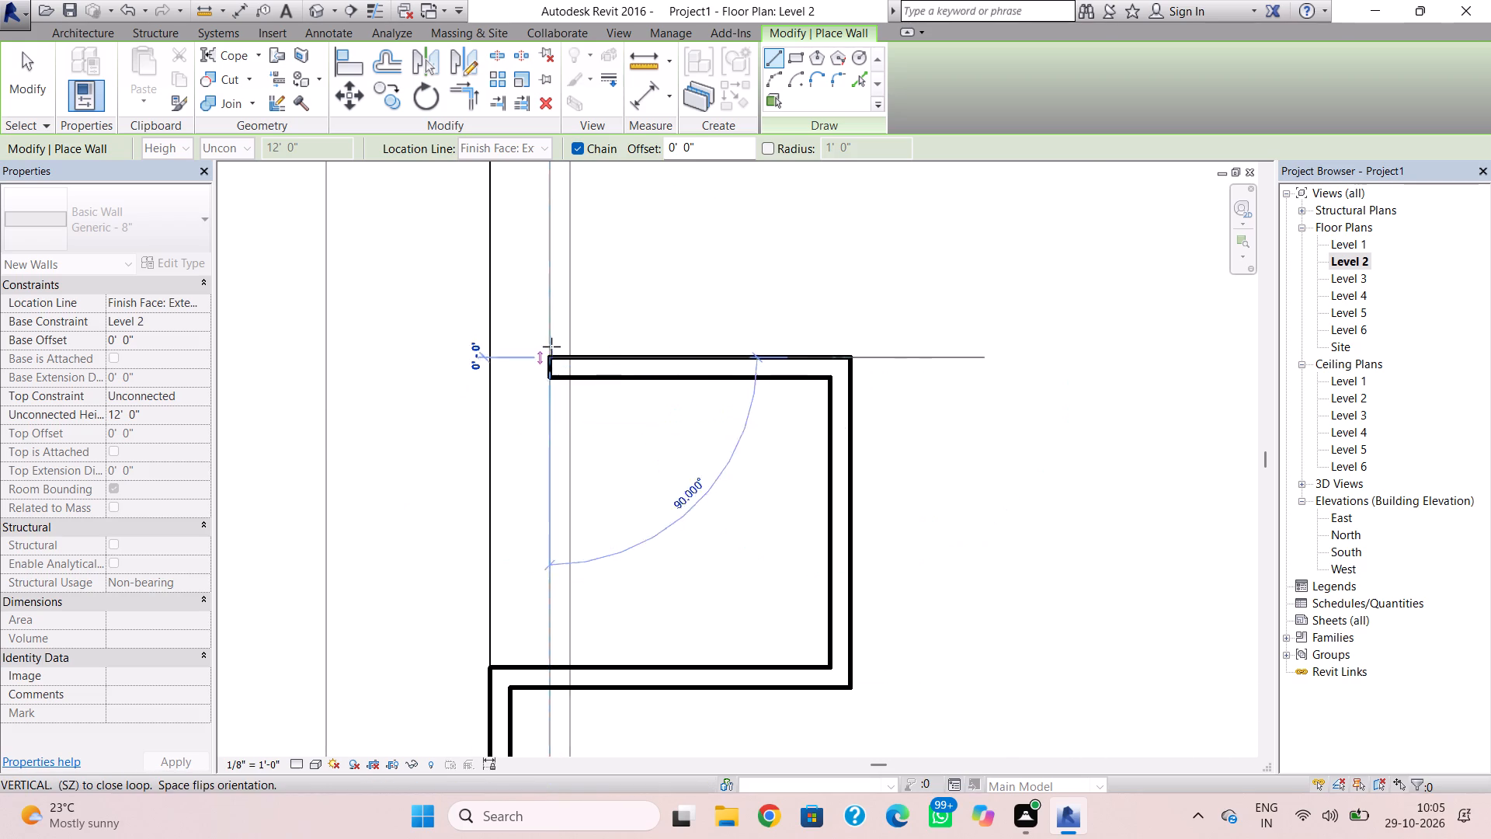
middle_drag(547, 274, 557, 522)
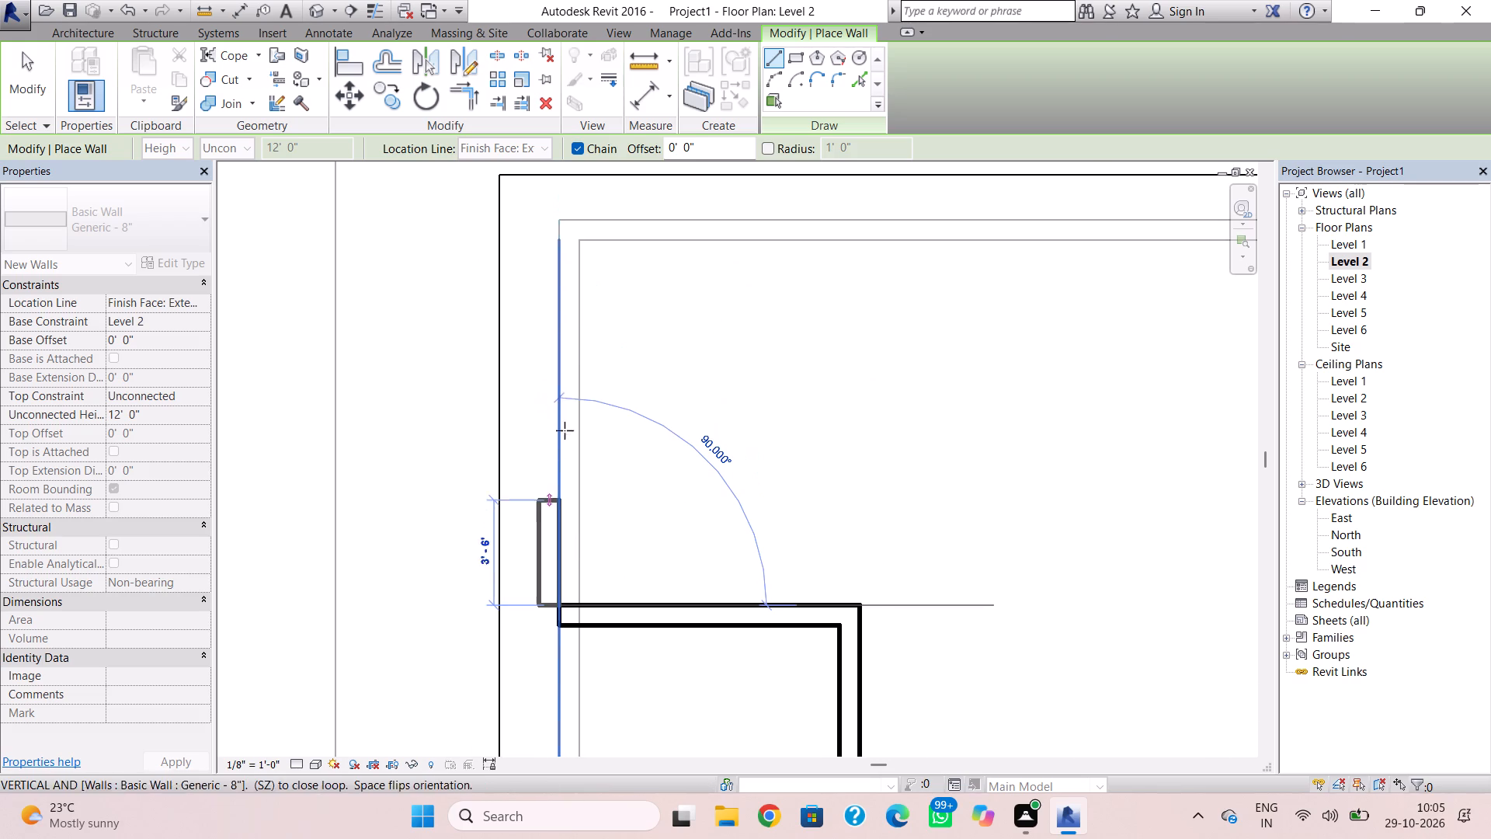
key(space)
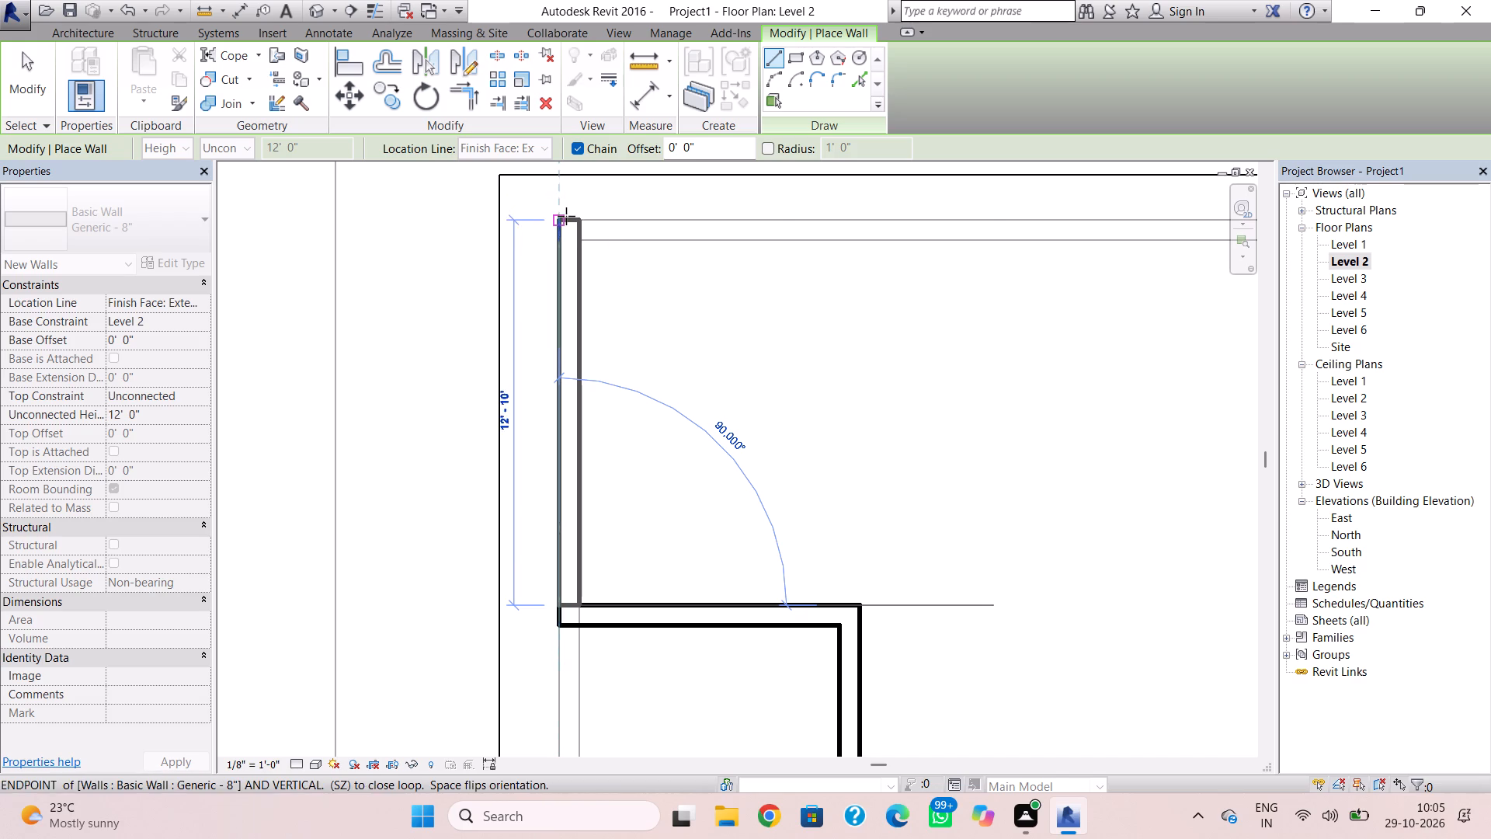
click(566, 216)
key(Escape)
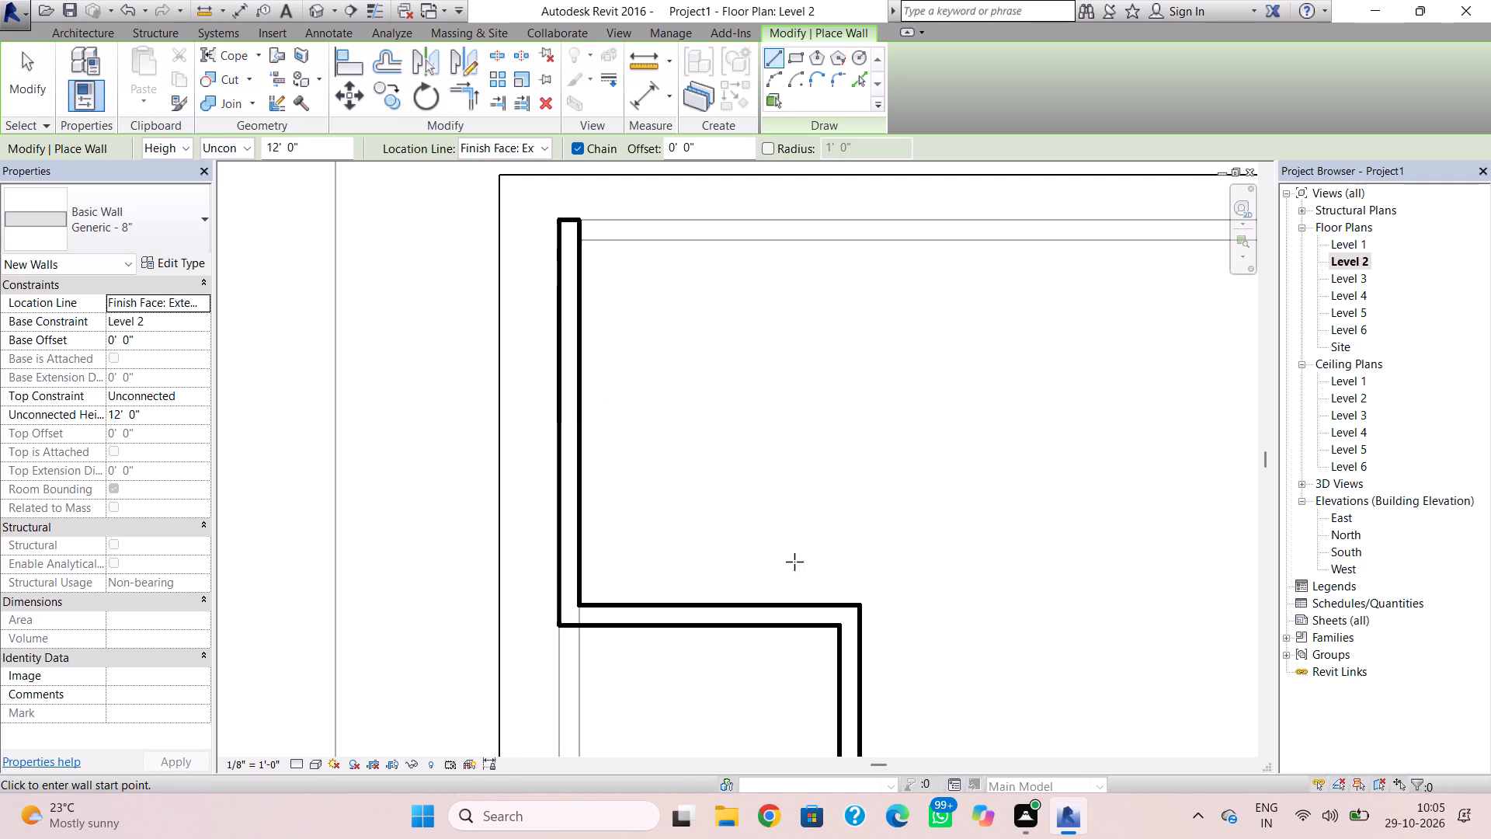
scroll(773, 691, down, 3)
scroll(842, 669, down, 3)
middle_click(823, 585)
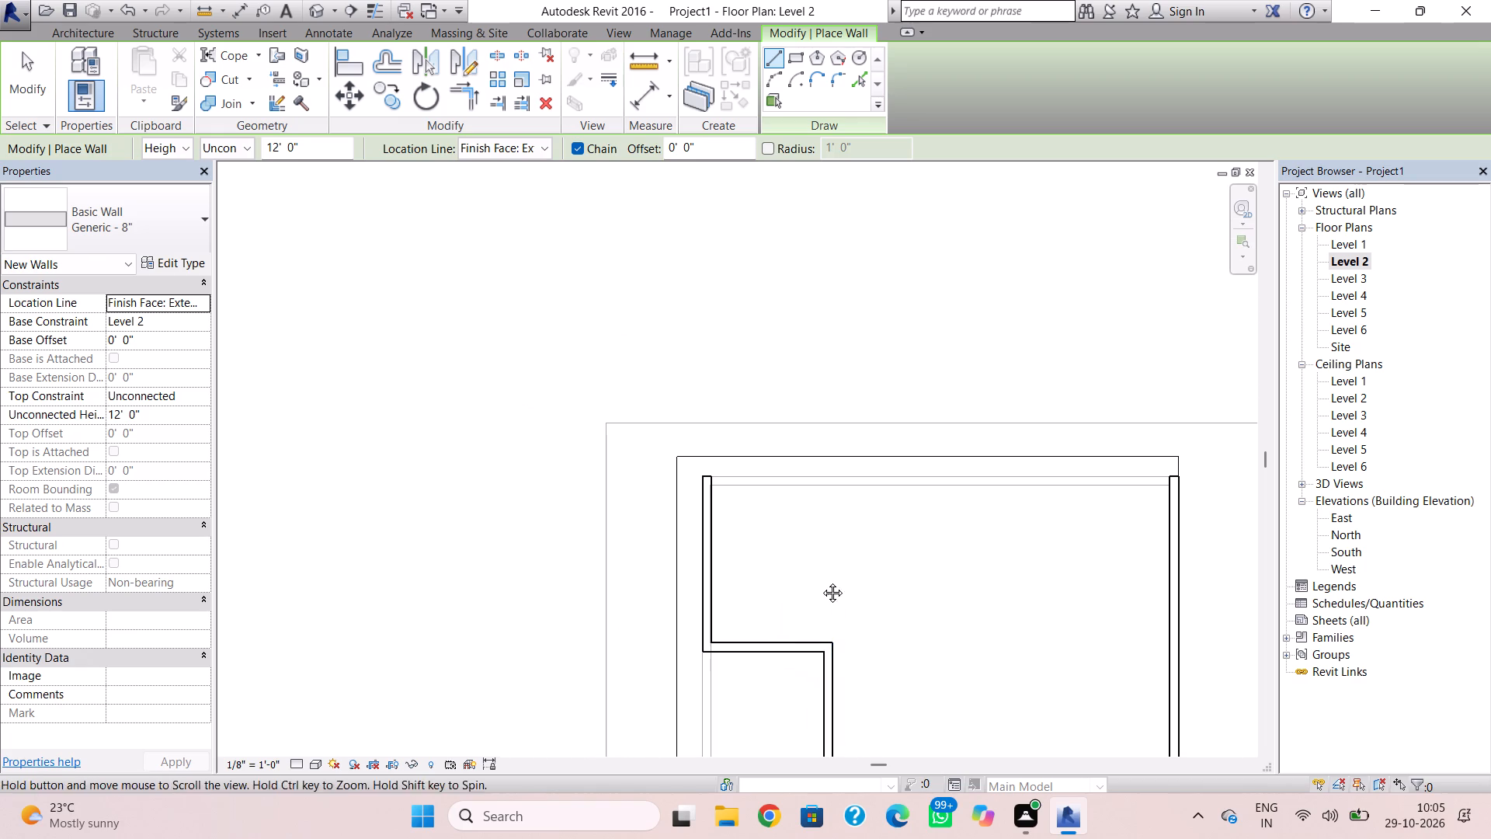
Draw the north wall from the west wall's northwest corner east to the east wall, closing the perimeter there.
click(716, 477)
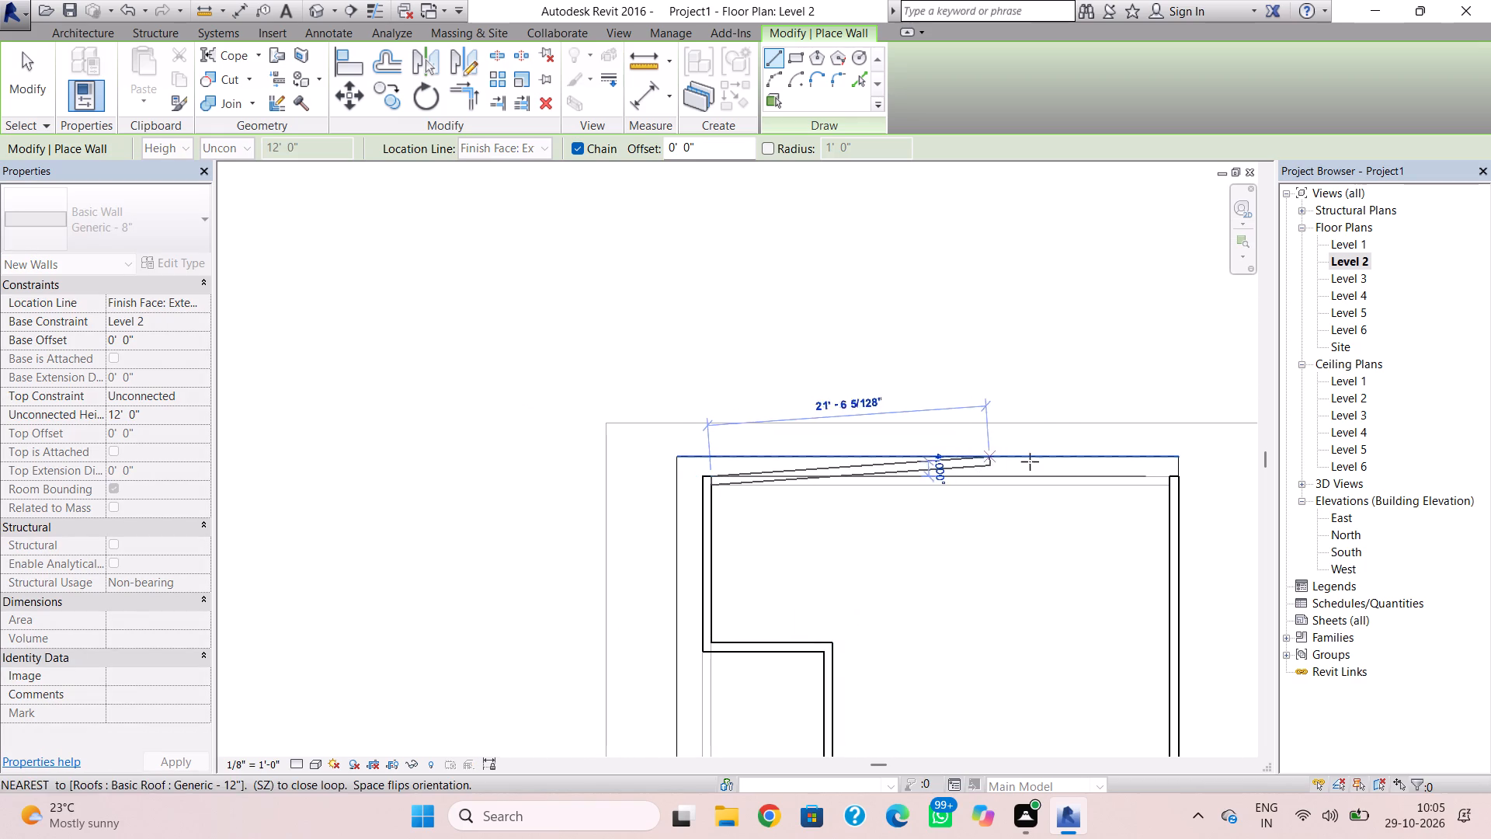
click(1165, 479)
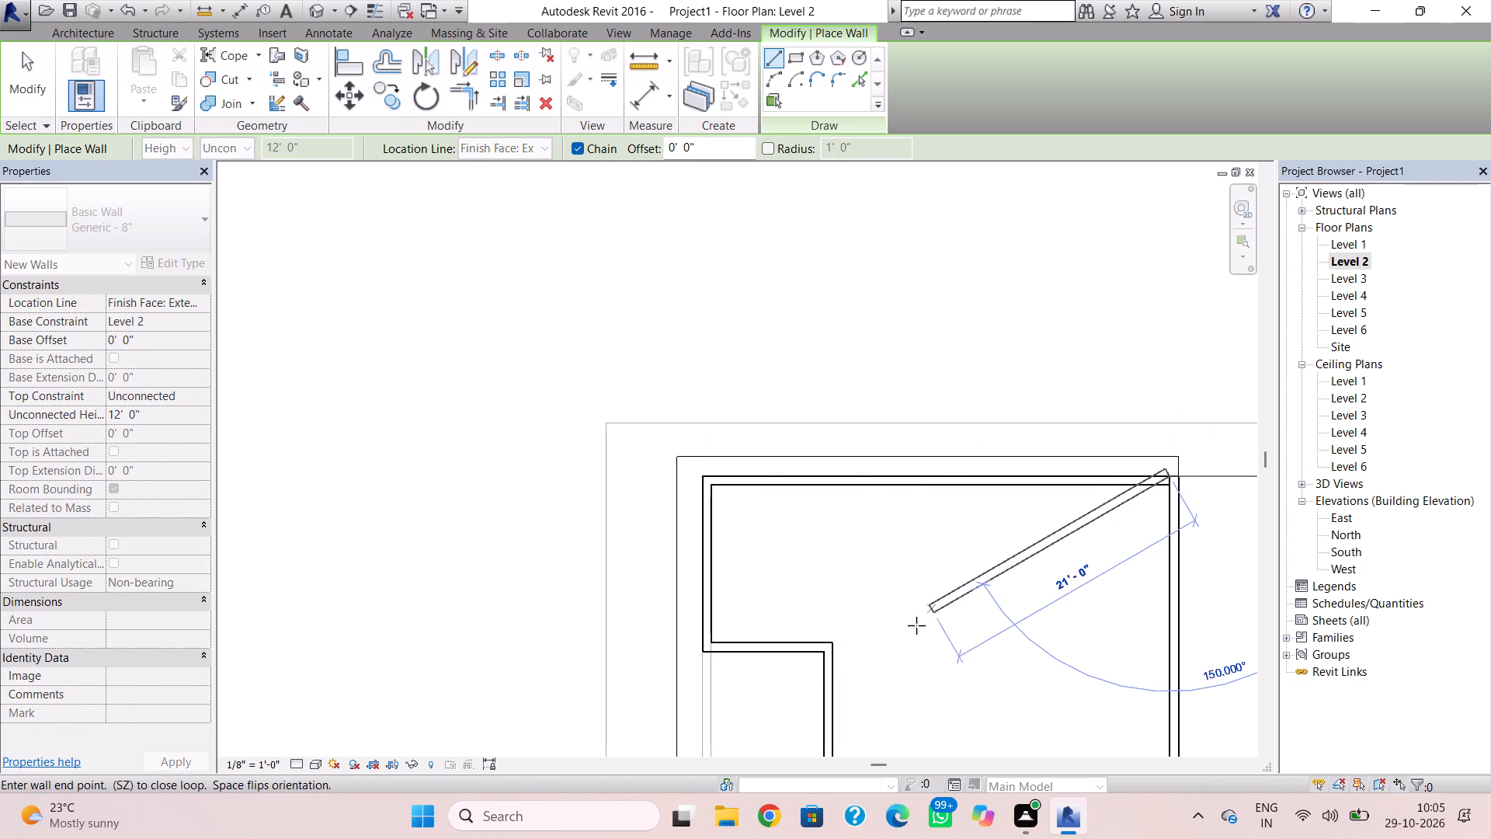
key(Escape)
Draw an interior wall from the north end of the 11' wall east to the east wall, continuing the northern room's south wall.
scroll(854, 661, down, 2)
middle_drag(850, 651, 830, 608)
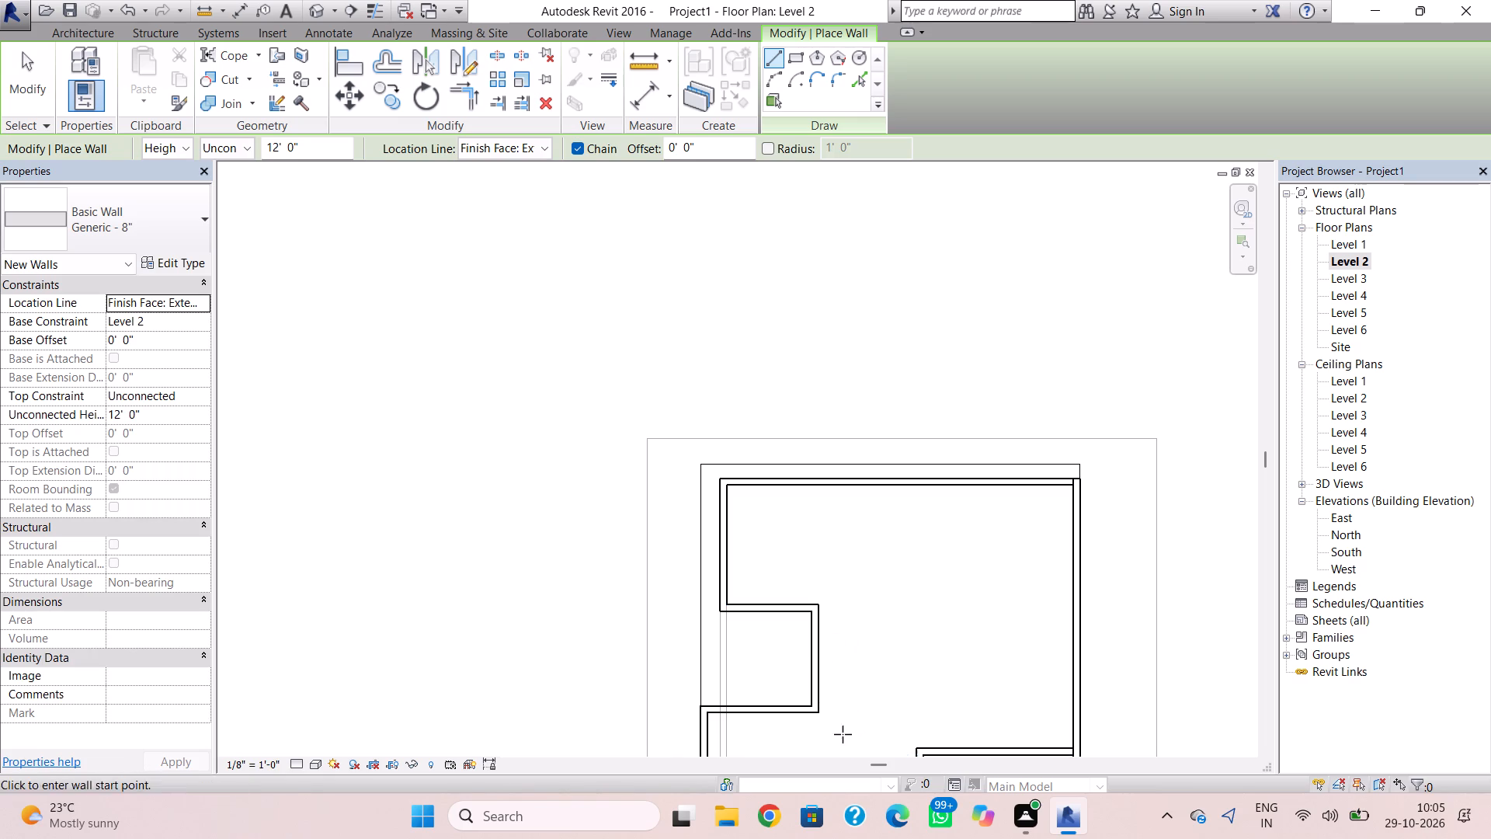
click(825, 604)
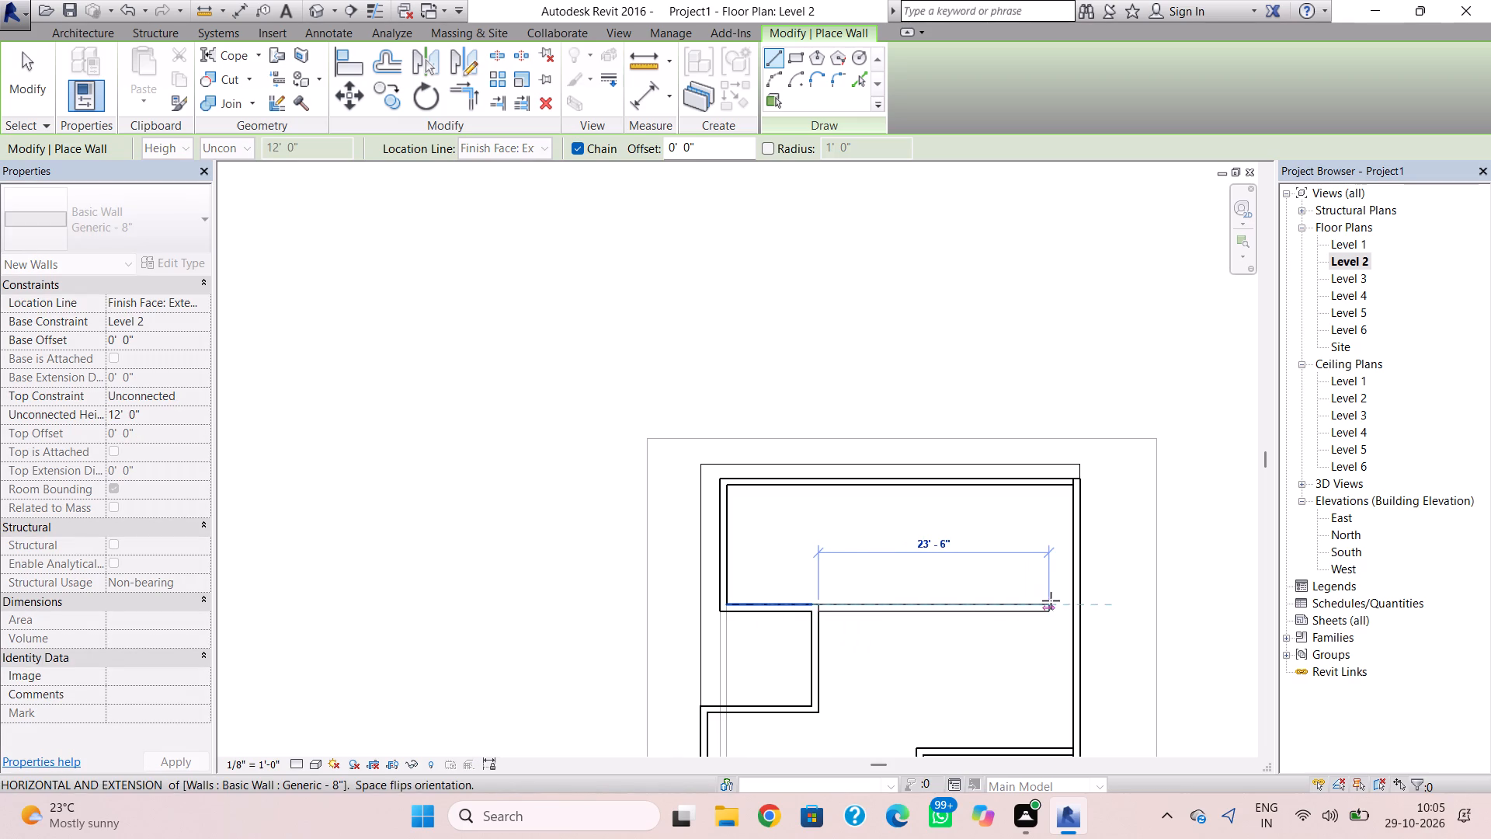
click(1067, 601)
key(Escape)
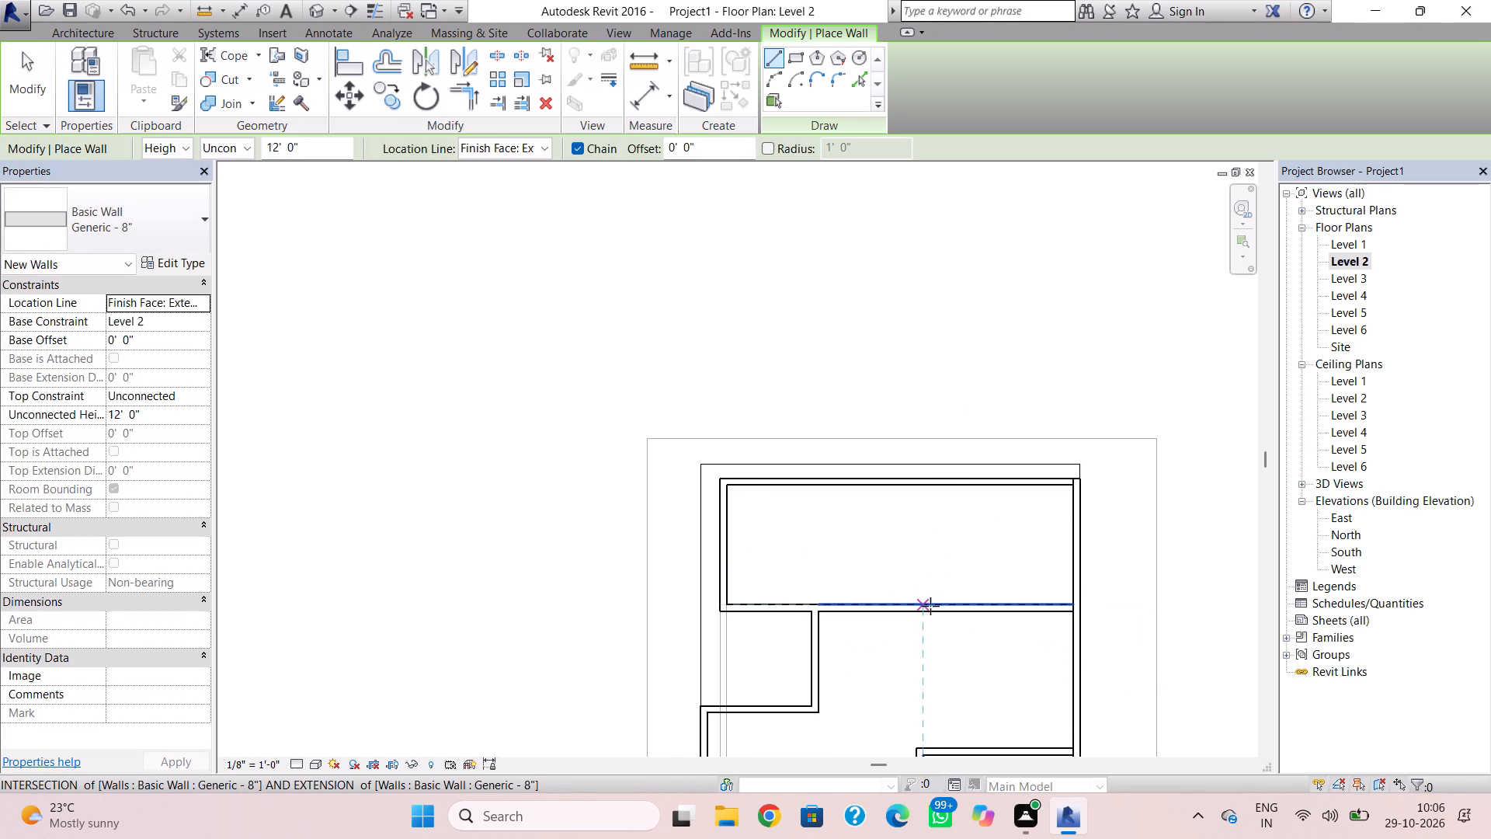
Draw a north-south partition about 12'-6" long across the northern room, aligned with the southeast room's west wall.
click(930, 606)
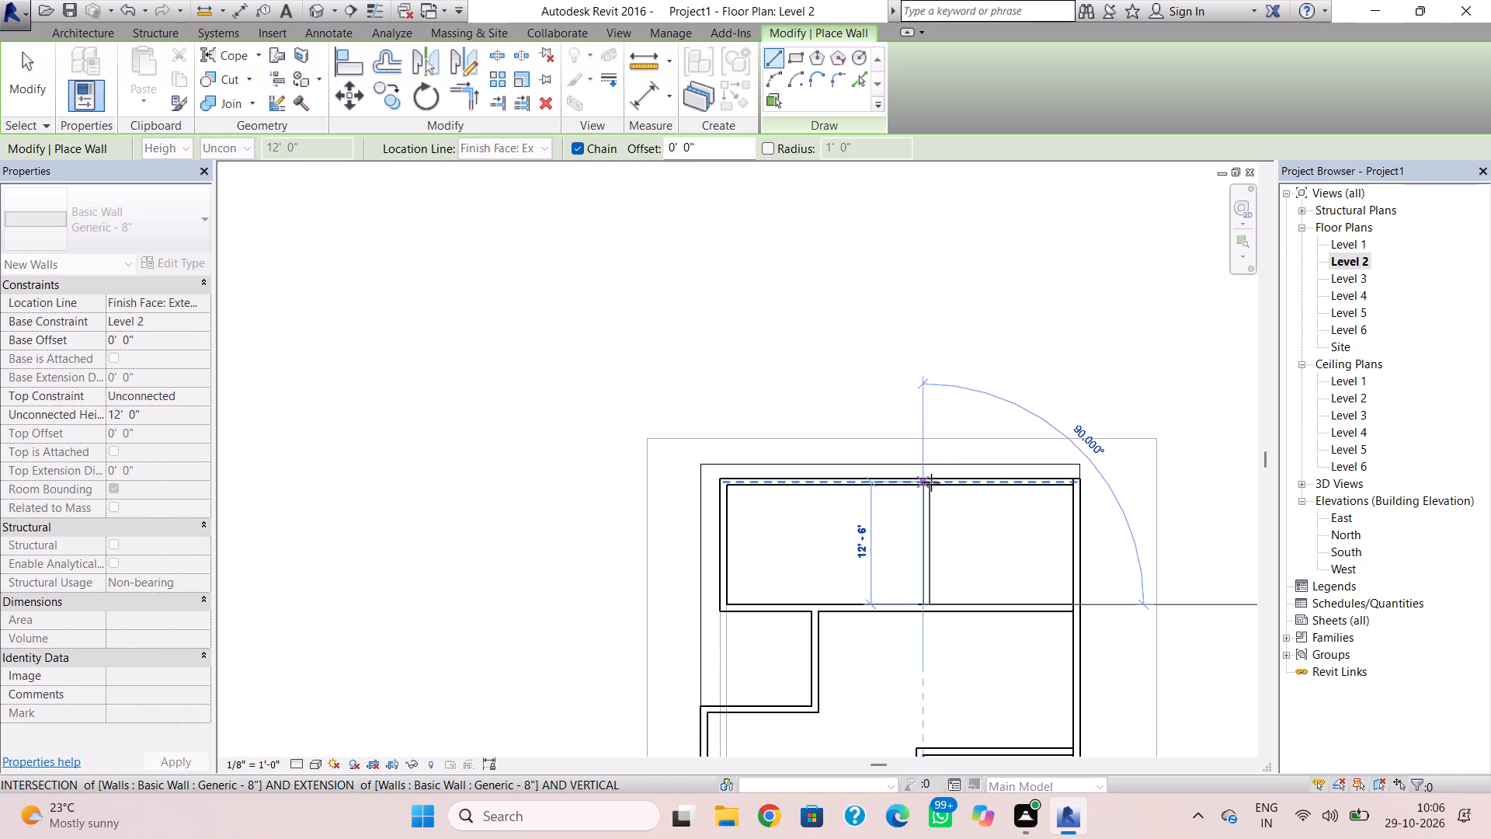
click(931, 482)
key(Escape)
key(Escape)
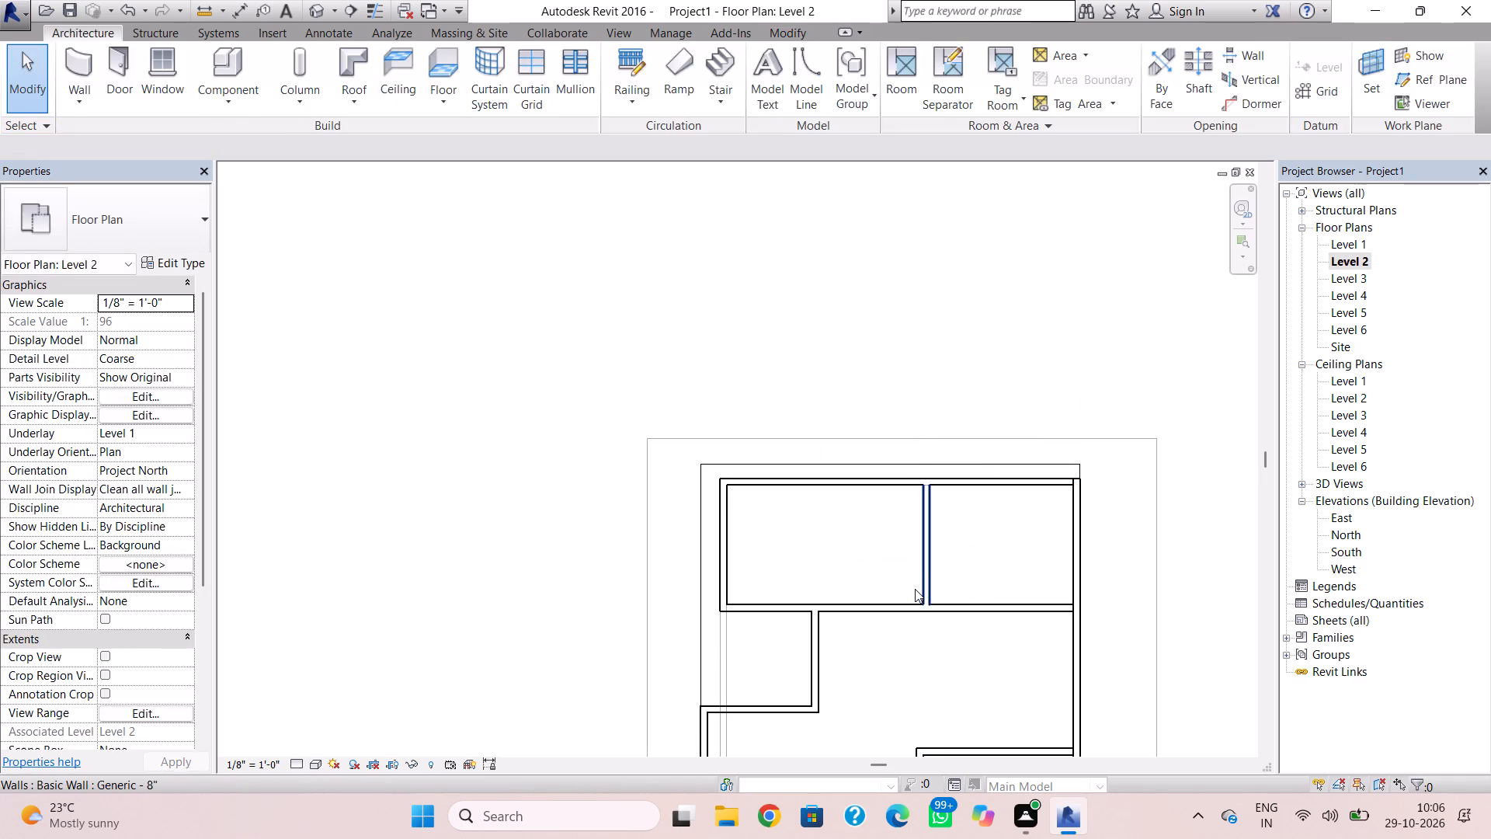
Nudge the northern room's partition west to about 18' from the east wall.
click(915, 589)
key(Left)
key(Left)
key(Left)
key(Left)
key(Left)
key(Left)
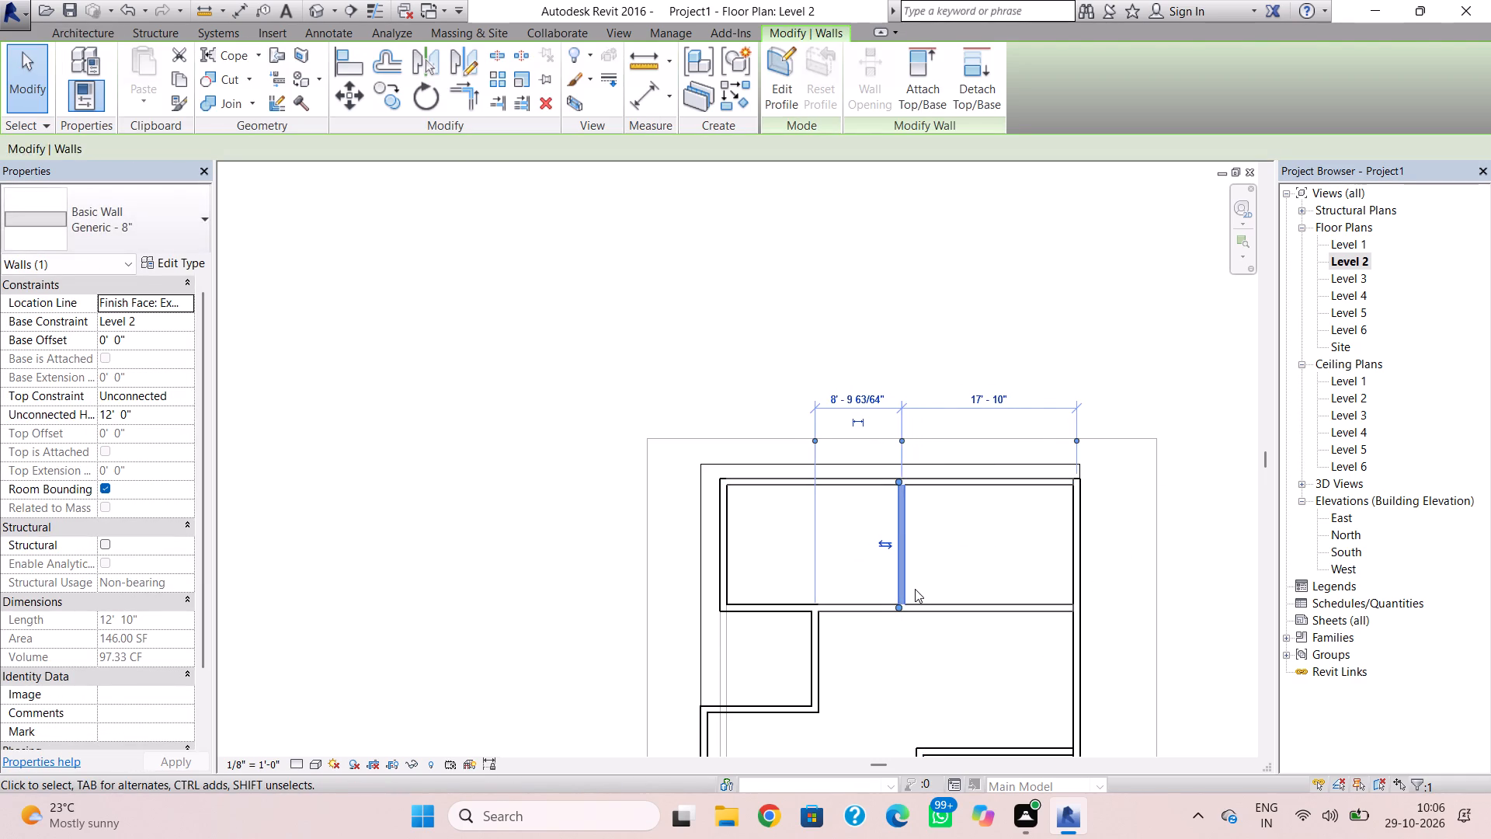
key(Escape)
Draw a wall about 21'-8" long from the west wall's south end east to the southeast room's west wall.
scroll(934, 754, down, 1)
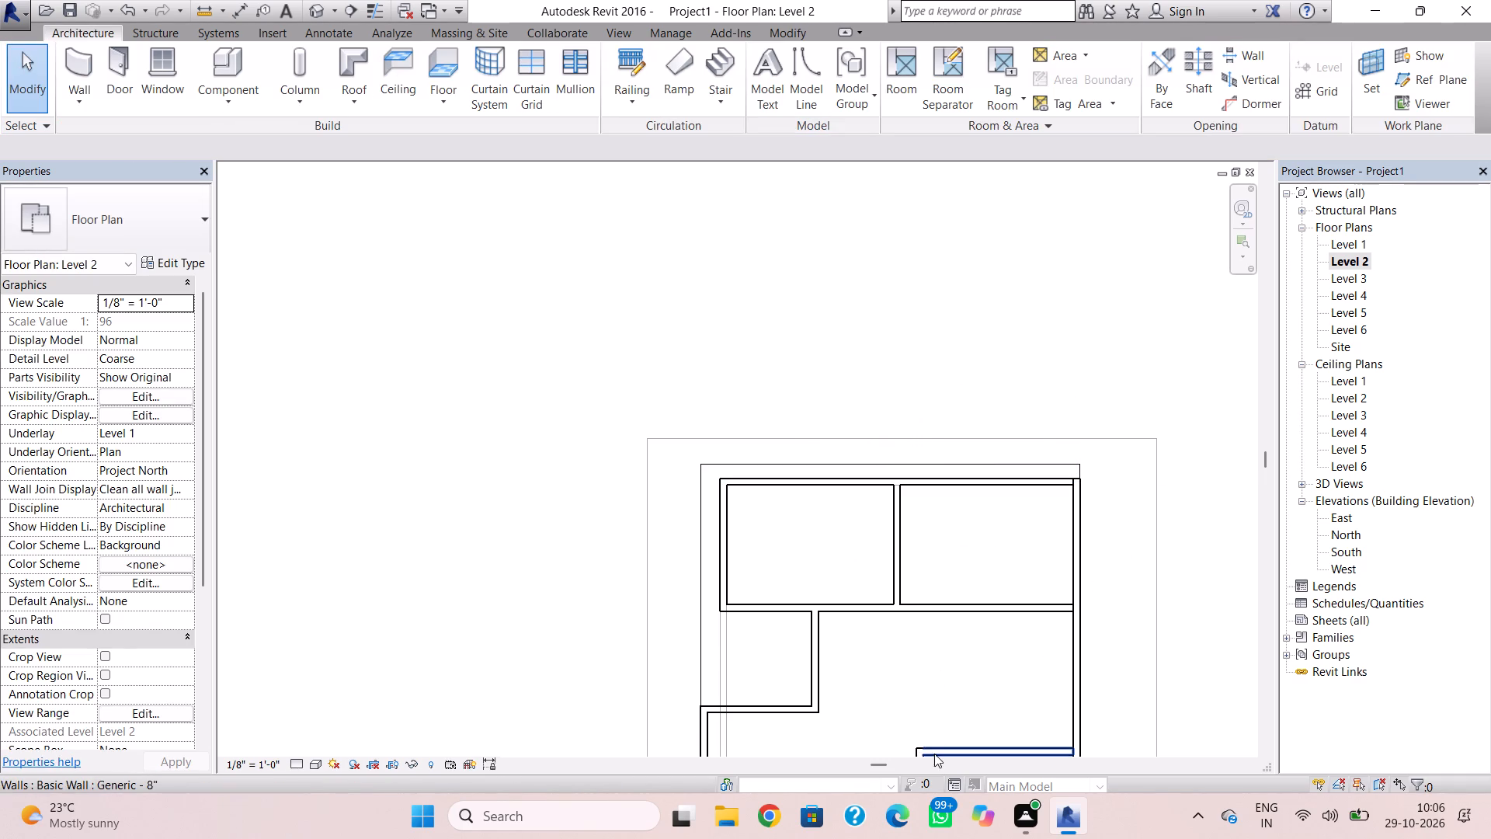
middle_drag(934, 754, 917, 687)
middle_drag(891, 679, 881, 541)
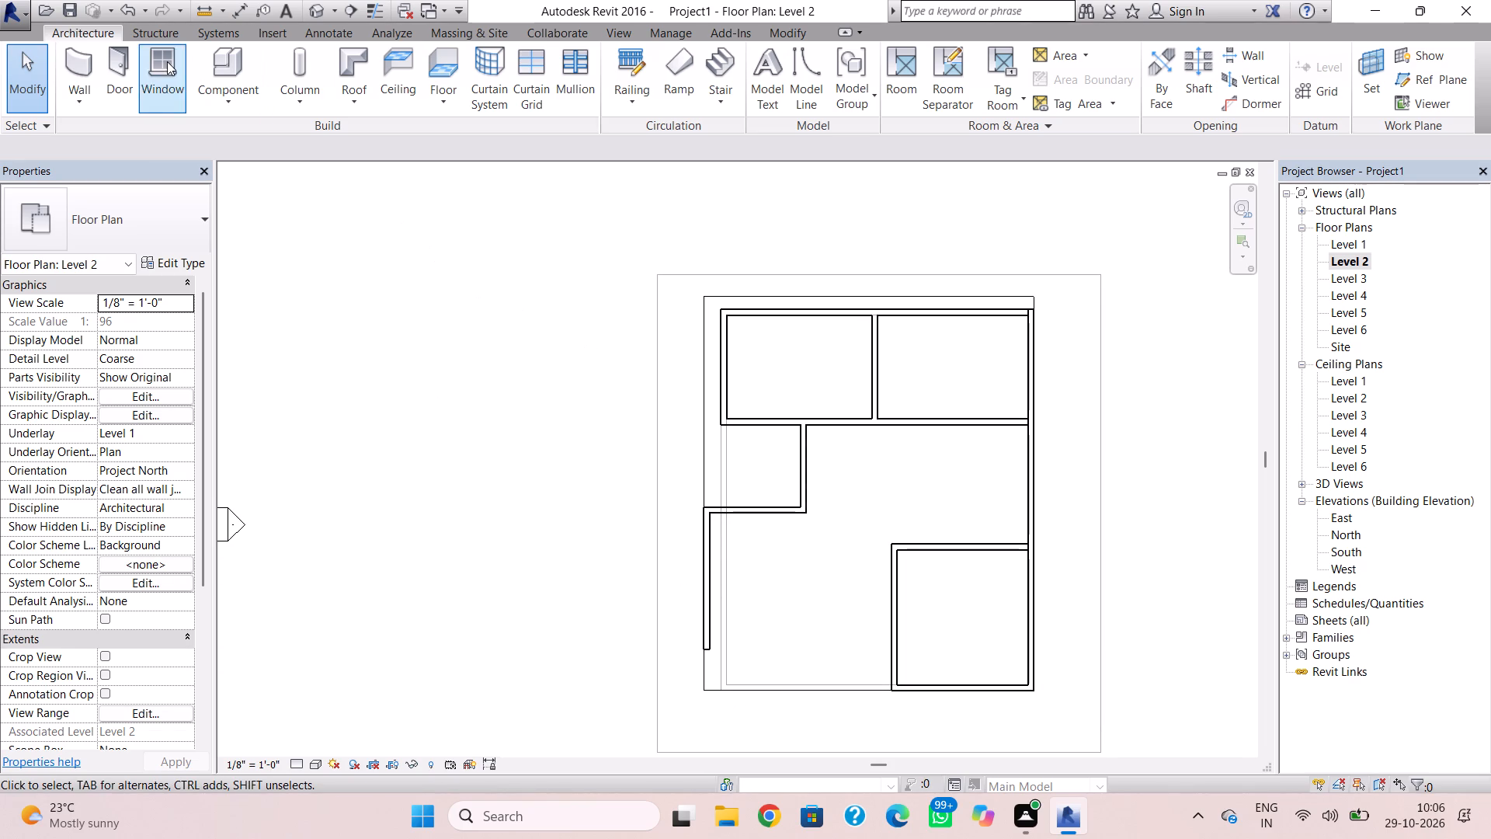
click(79, 70)
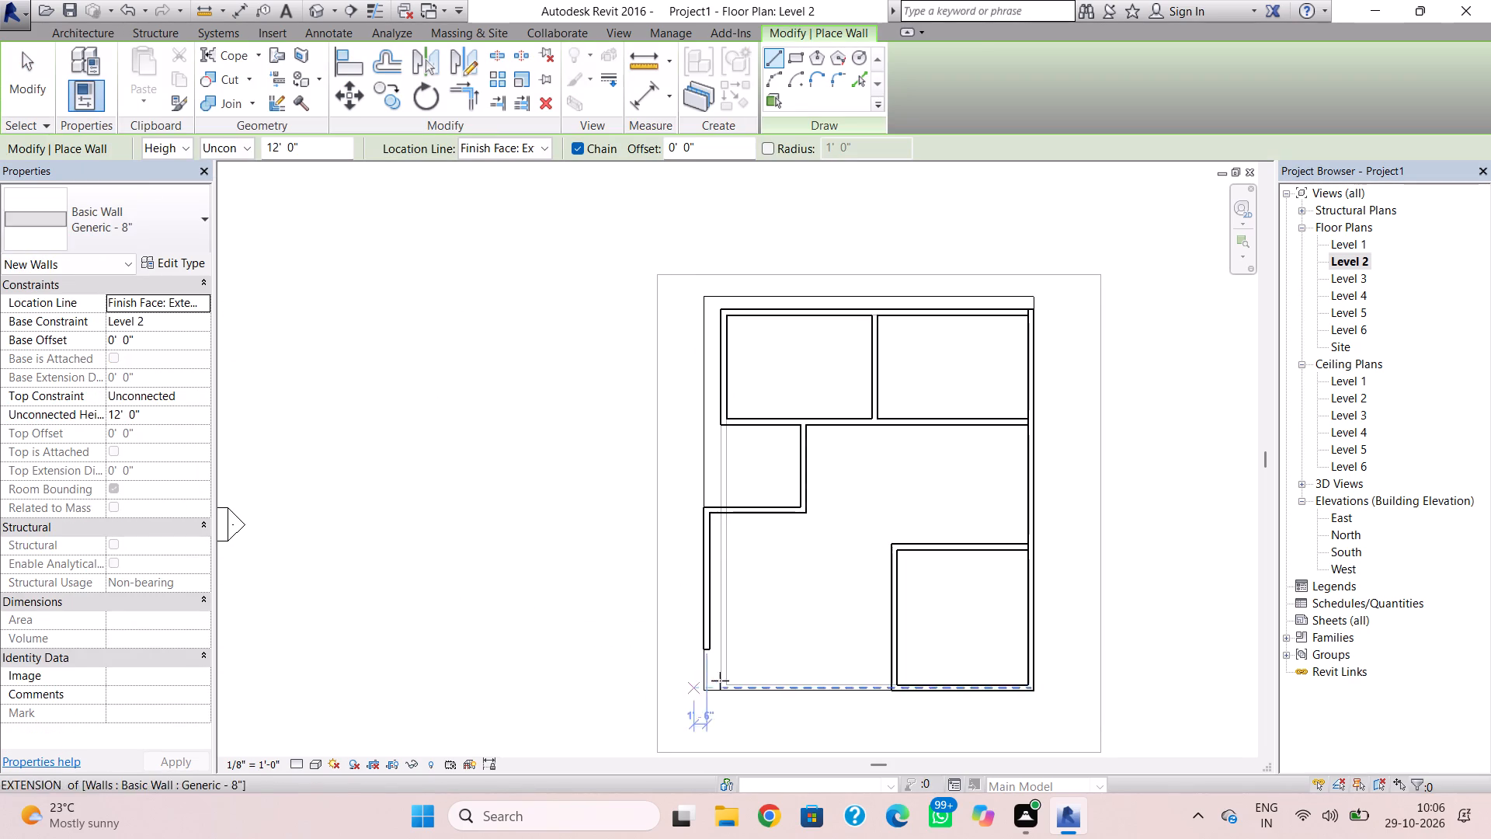
click(711, 653)
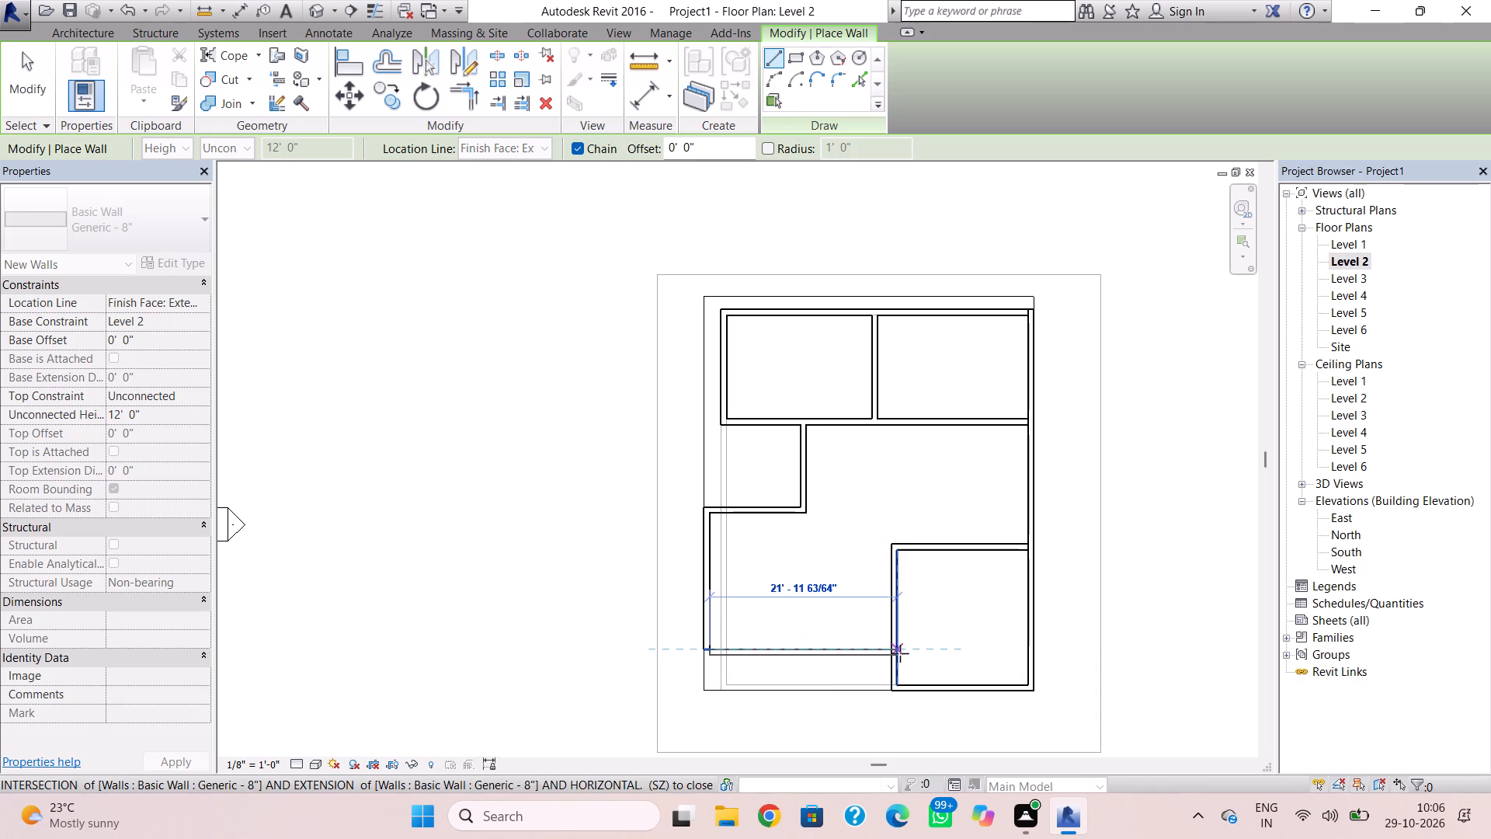
scroll(874, 649, up, 2)
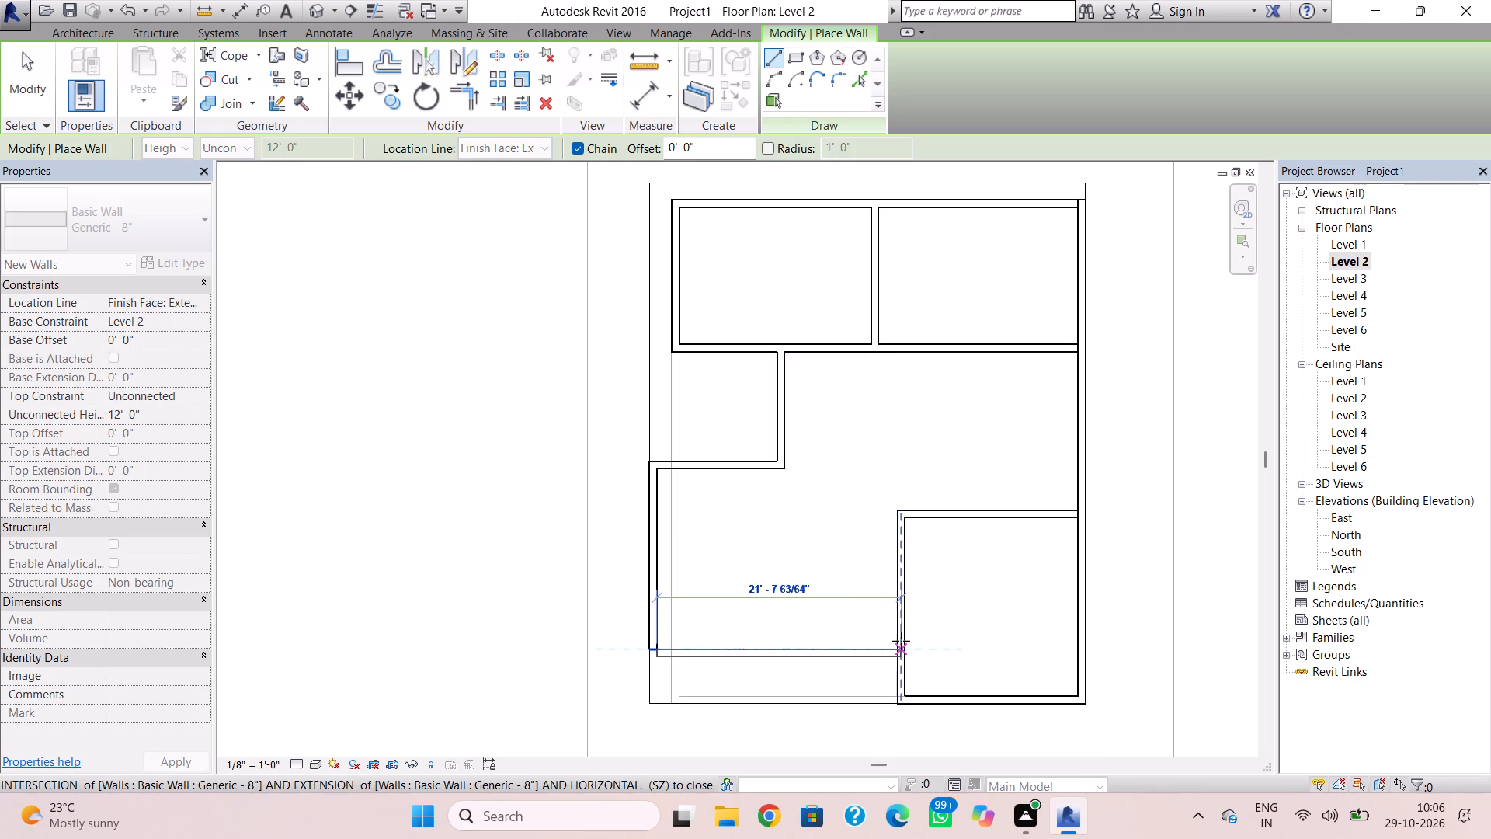
click(898, 641)
key(Escape)
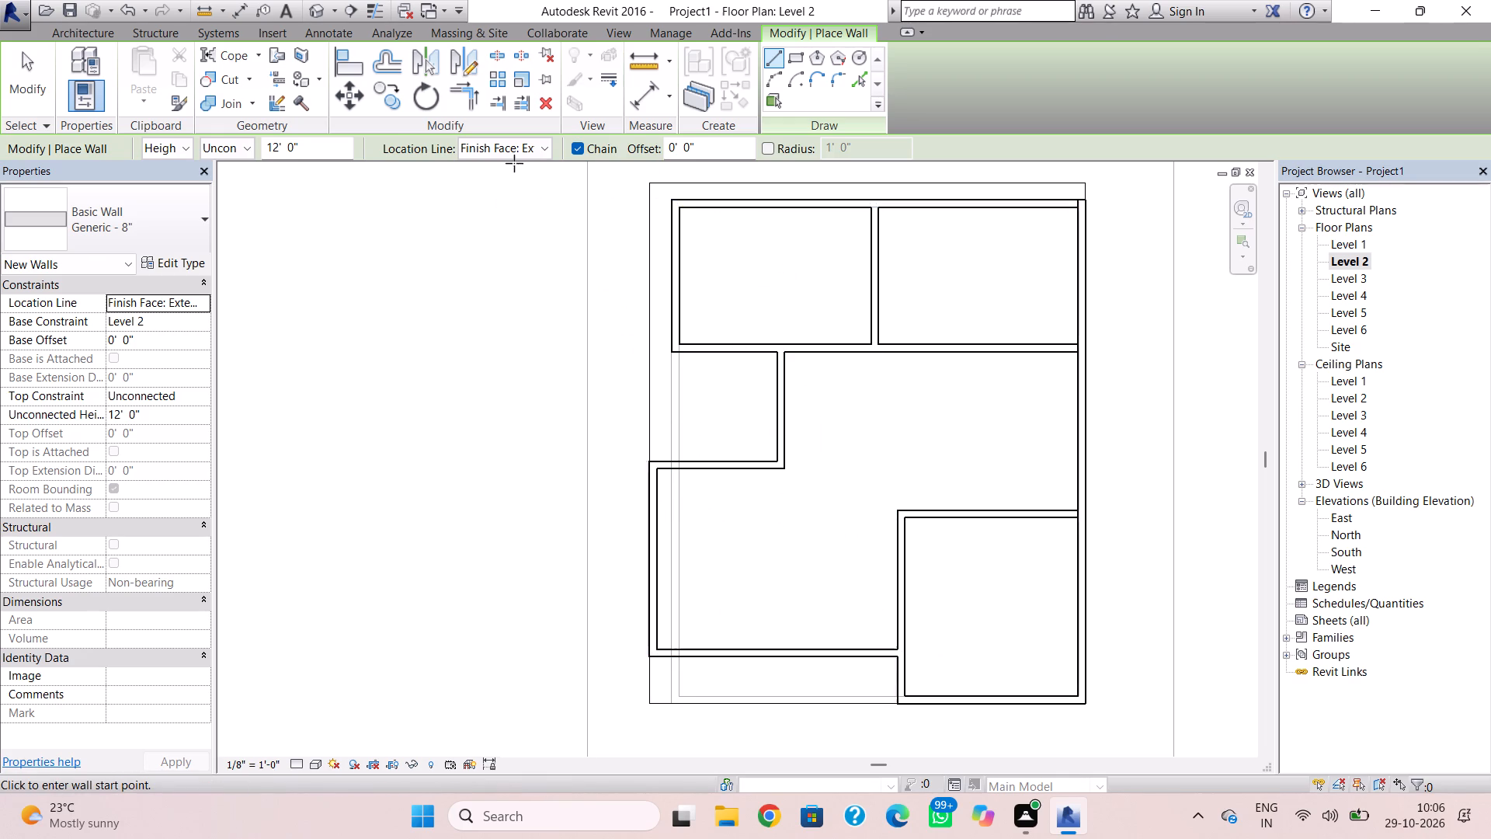
Open the 3D view and set its visual style to Realistic.
click(320, 6)
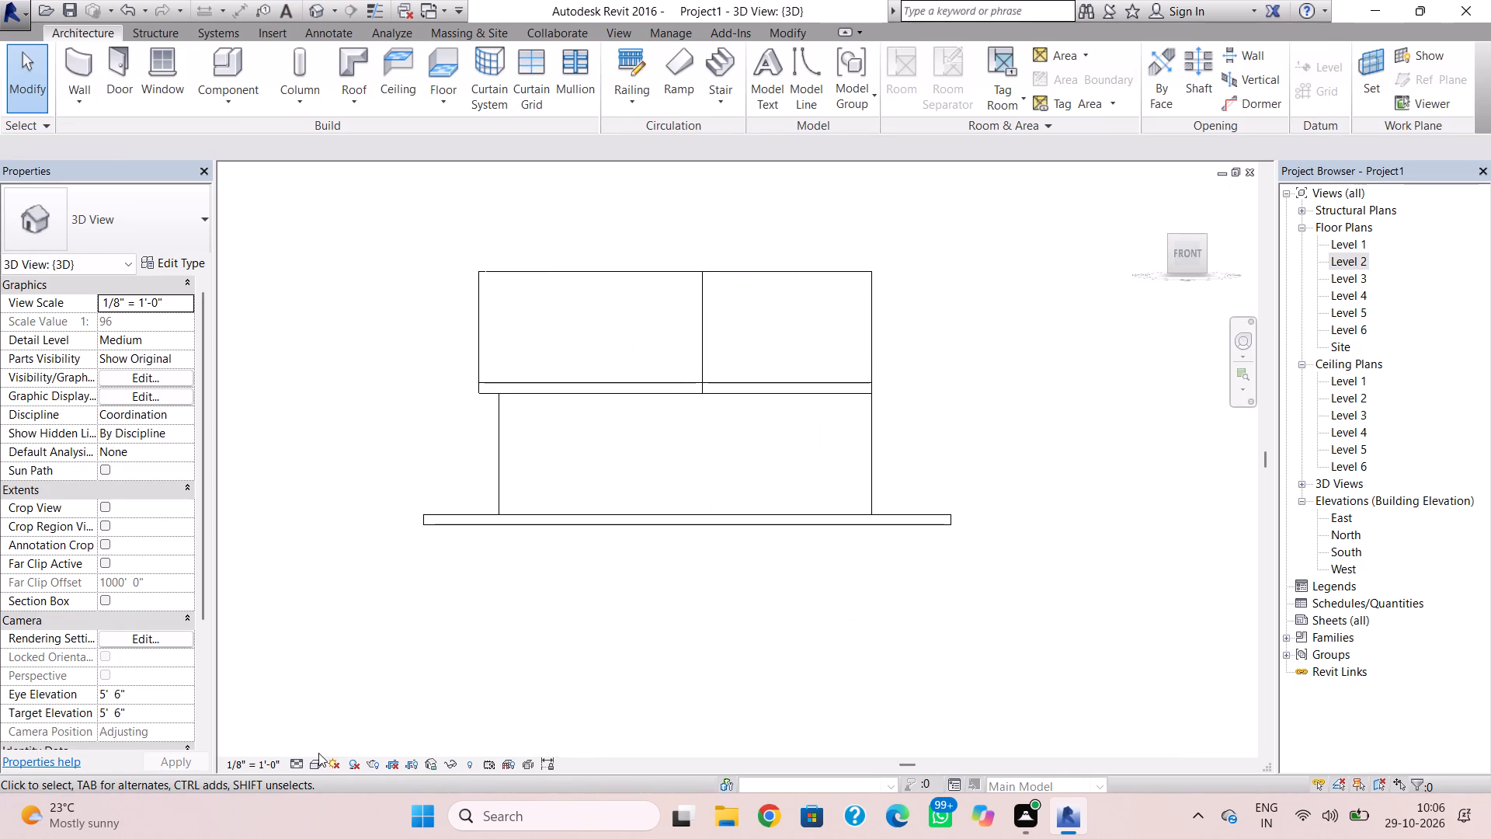
click(314, 761)
click(397, 724)
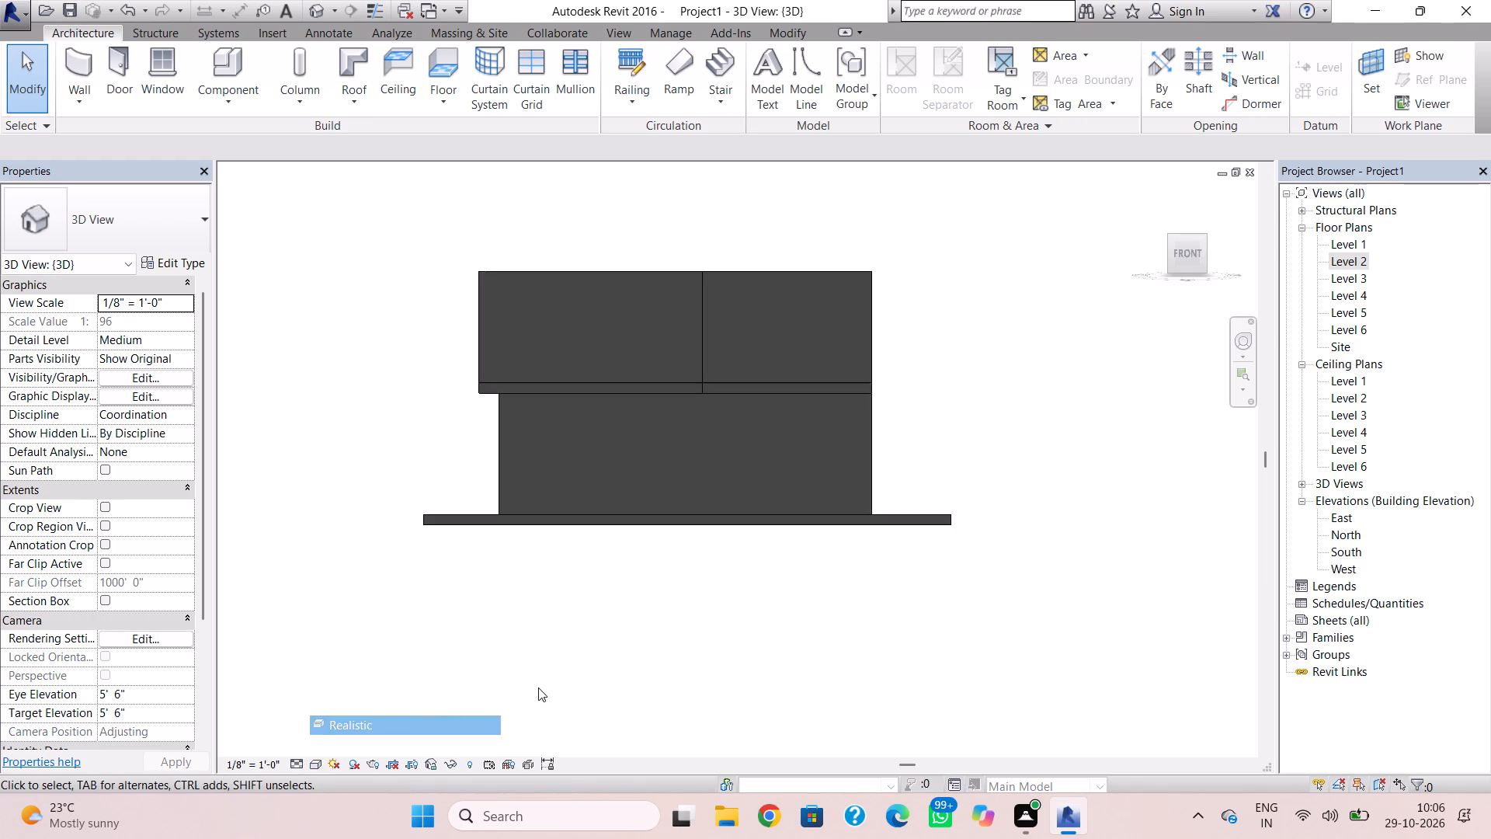
Copy the Level 2 Generic - 12" roof and paste it aligned to Level 3.
shift+right_drag(719, 640, 768, 744)
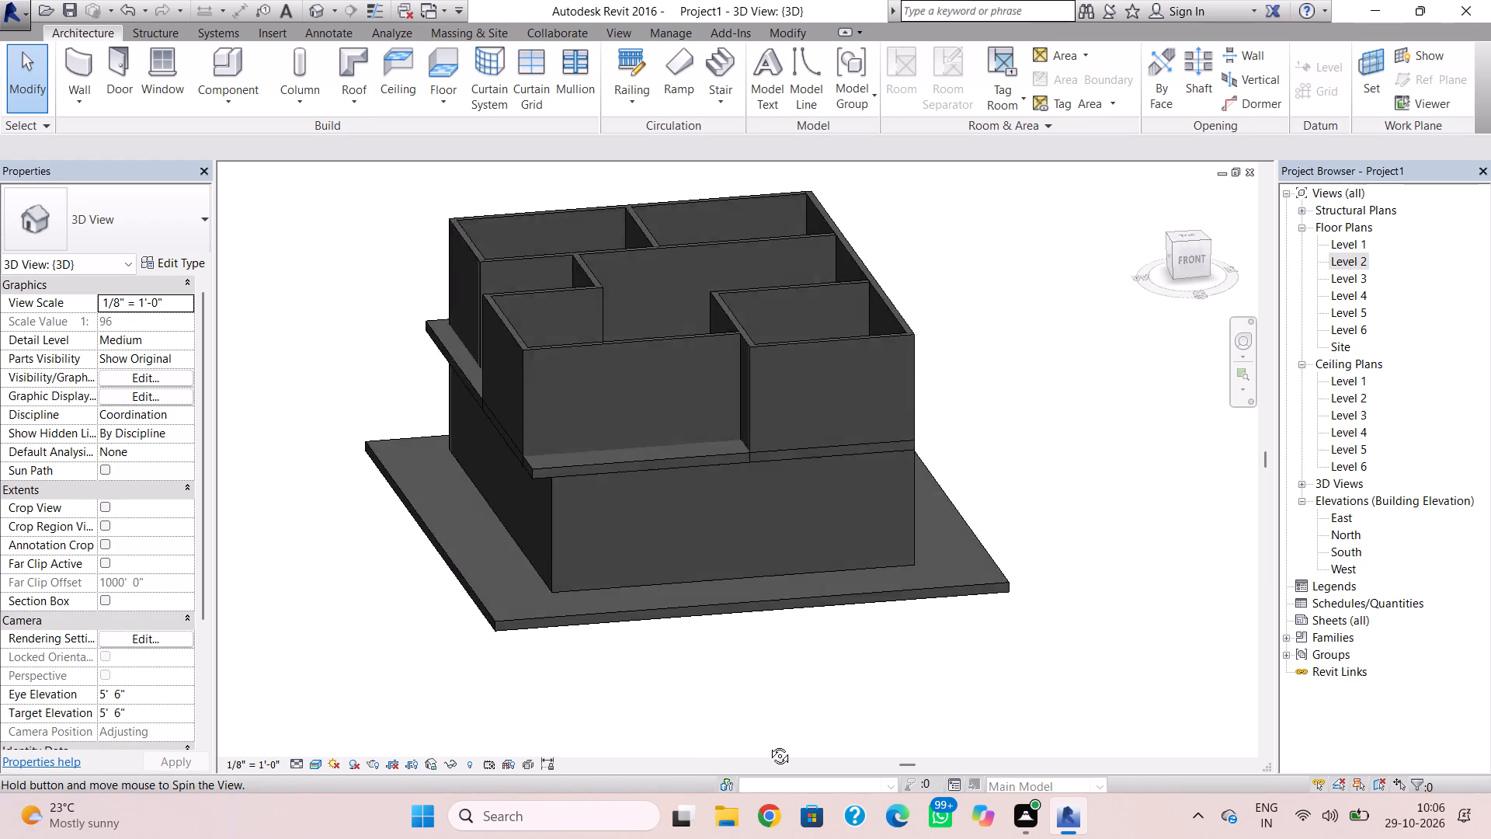
shift+right_drag(768, 744, 787, 729)
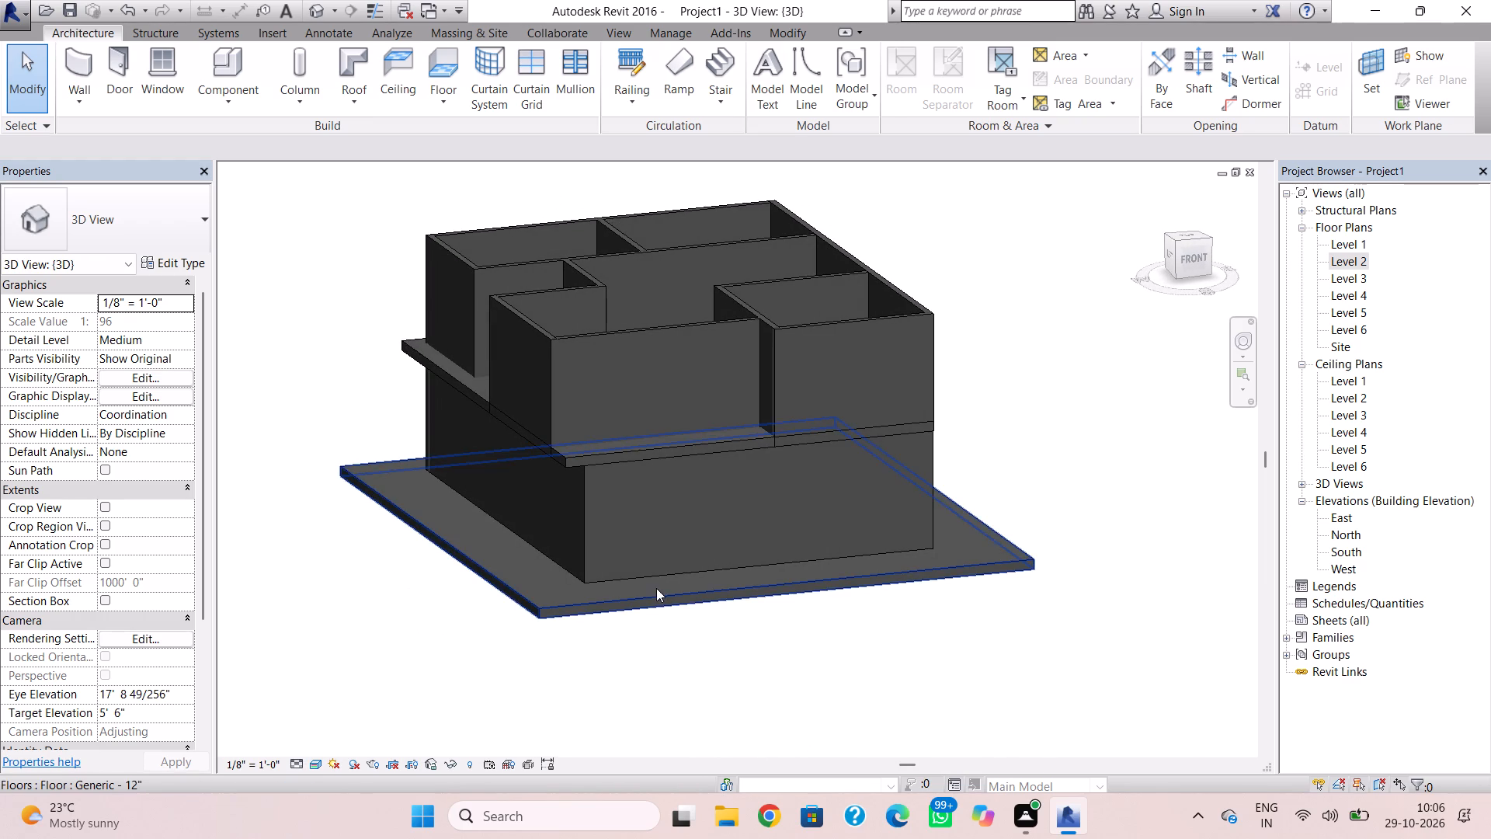
click(570, 467)
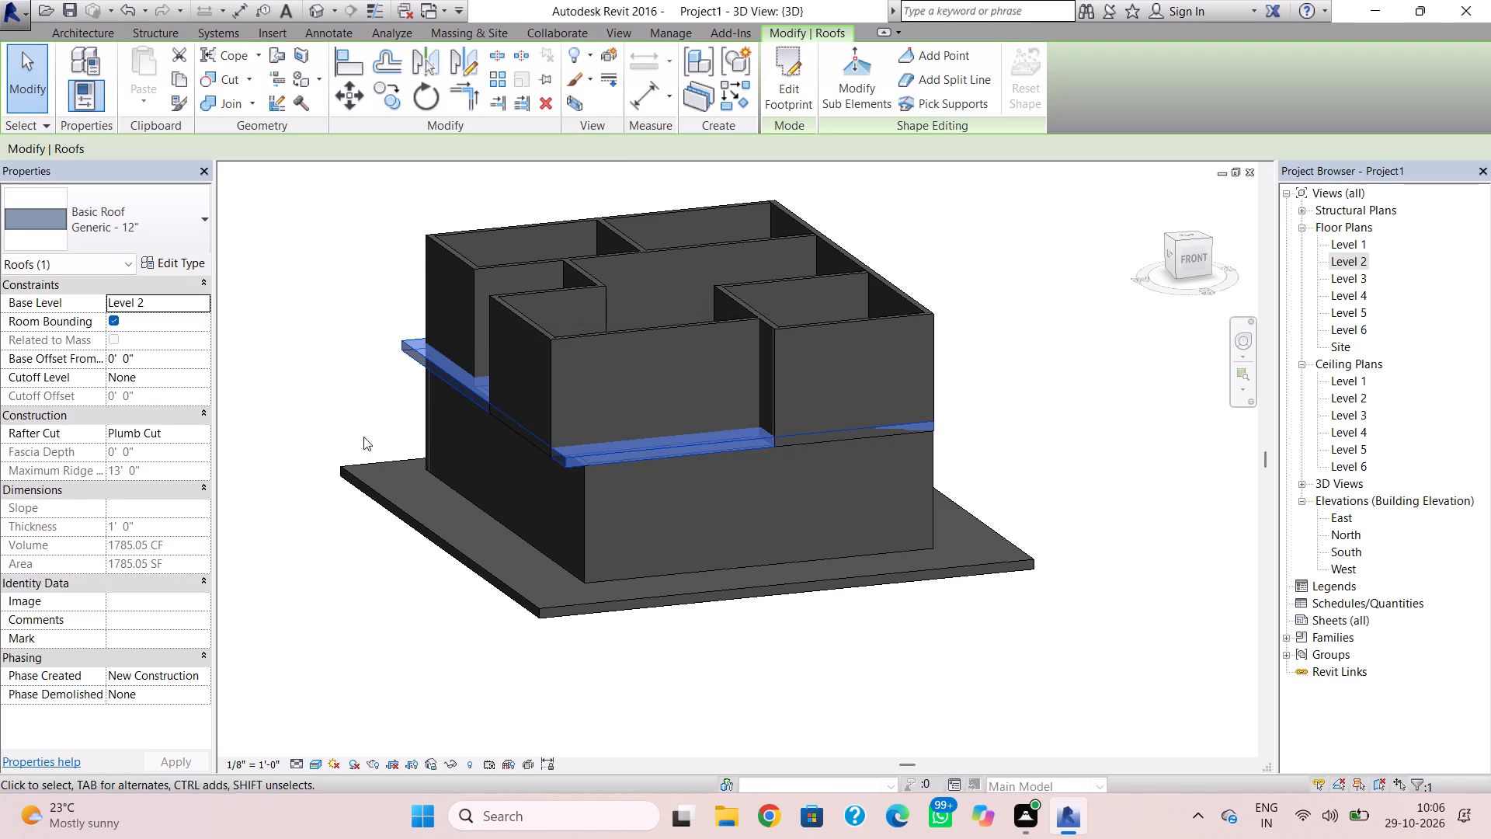
click(173, 82)
click(156, 95)
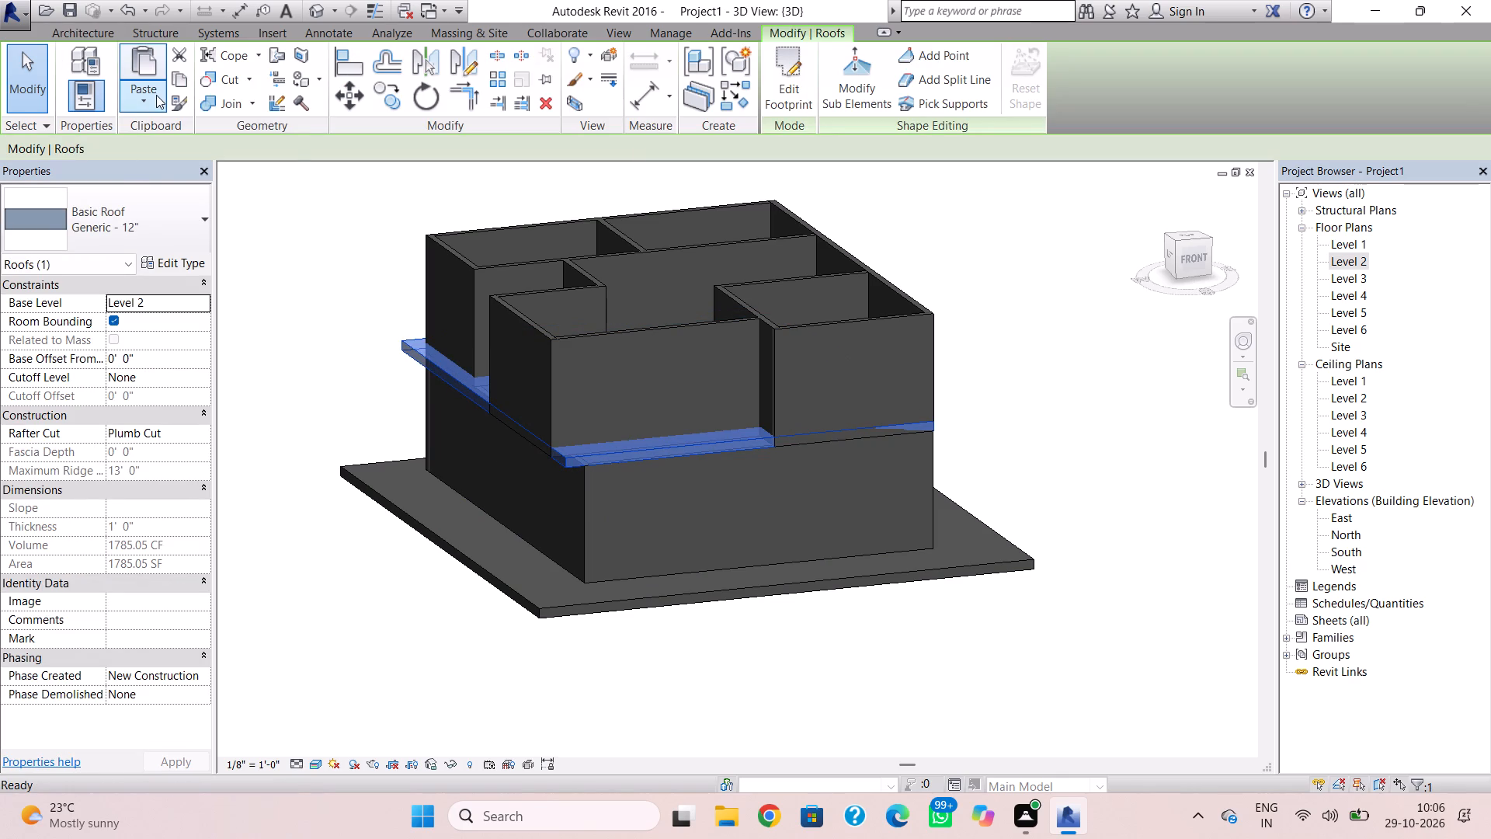
click(184, 159)
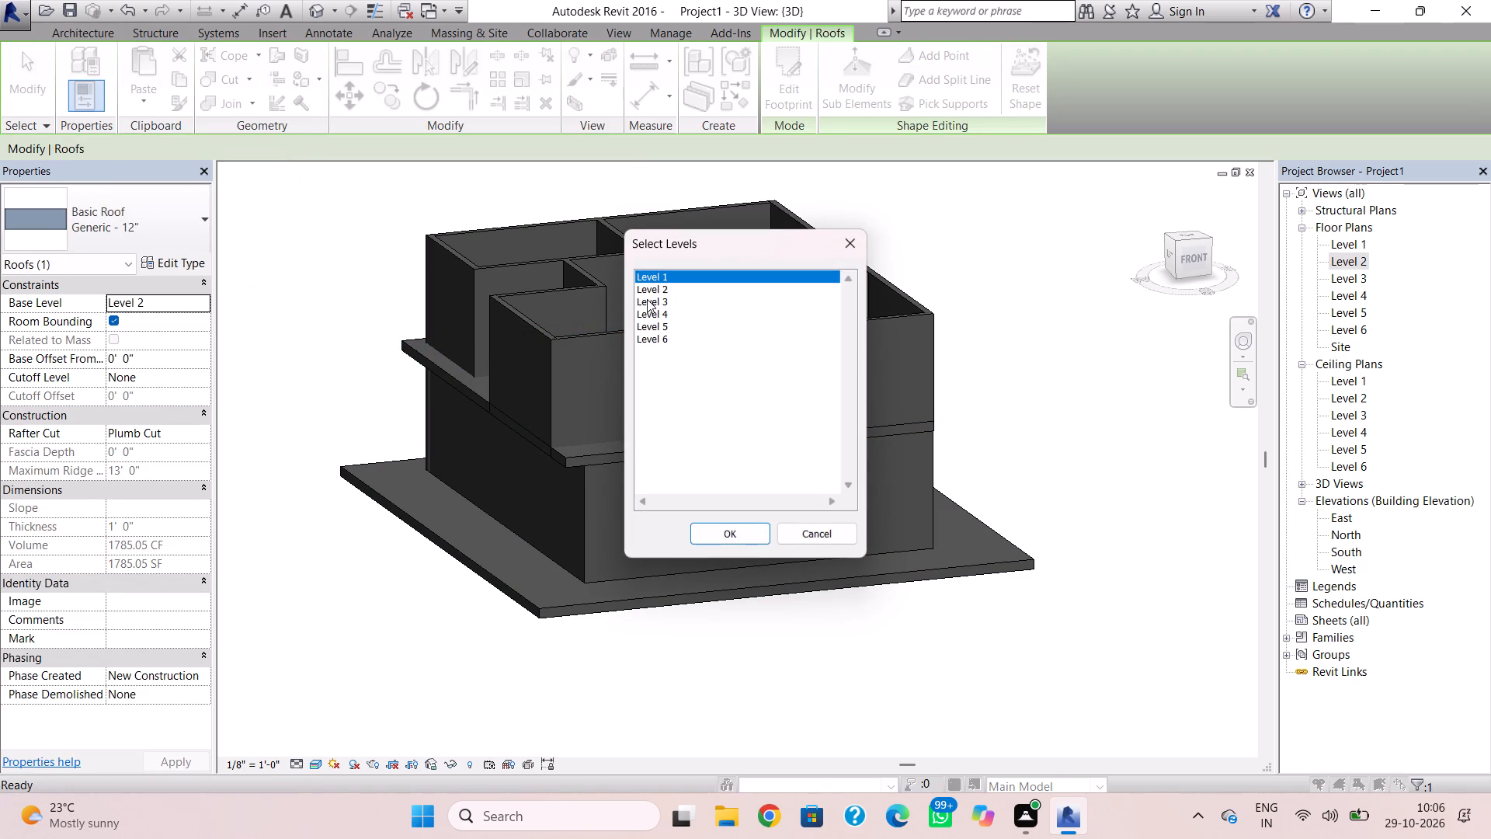
click(647, 299)
click(713, 540)
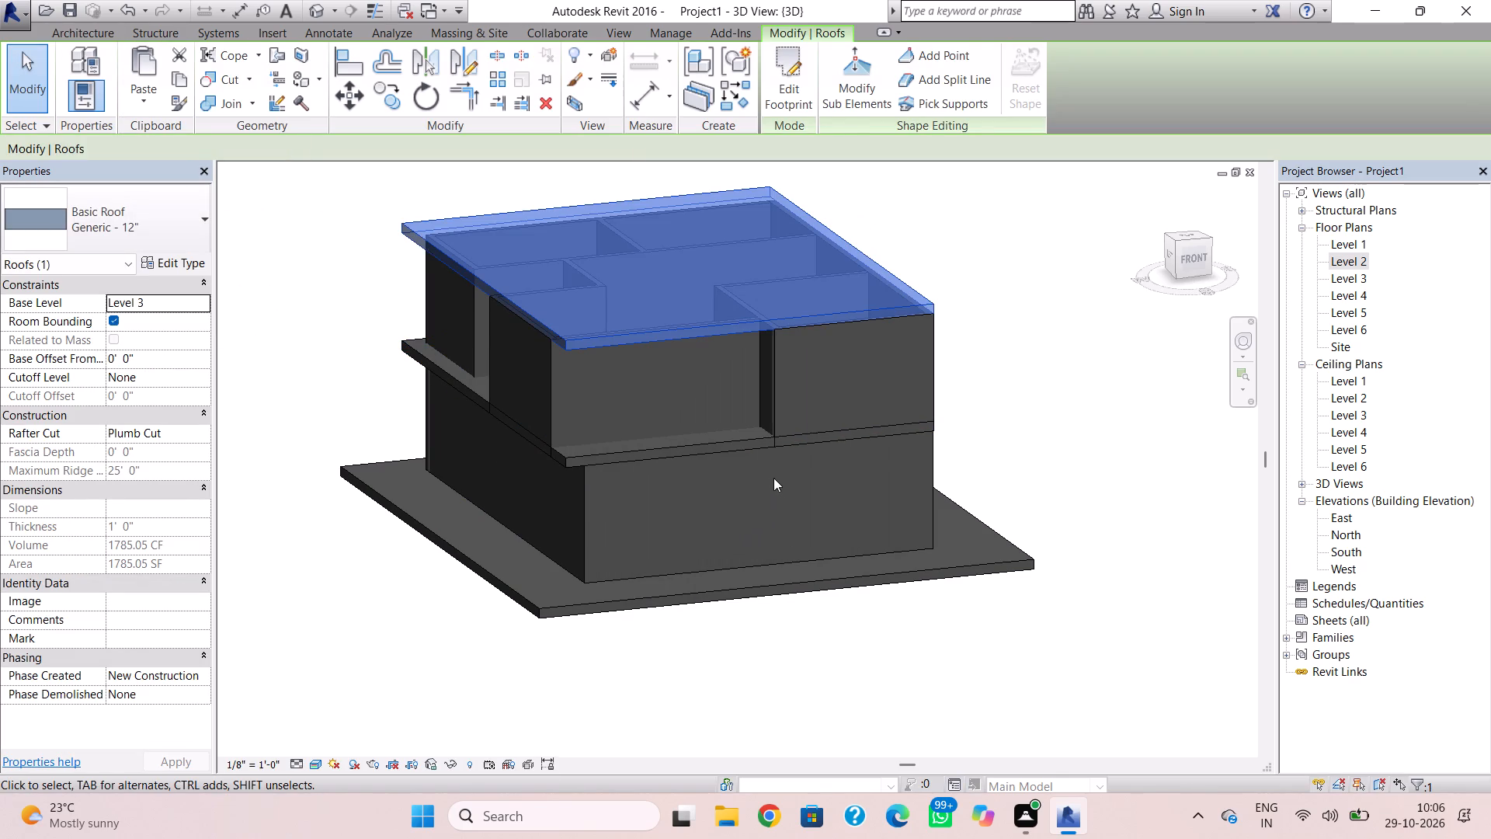
key(Escape)
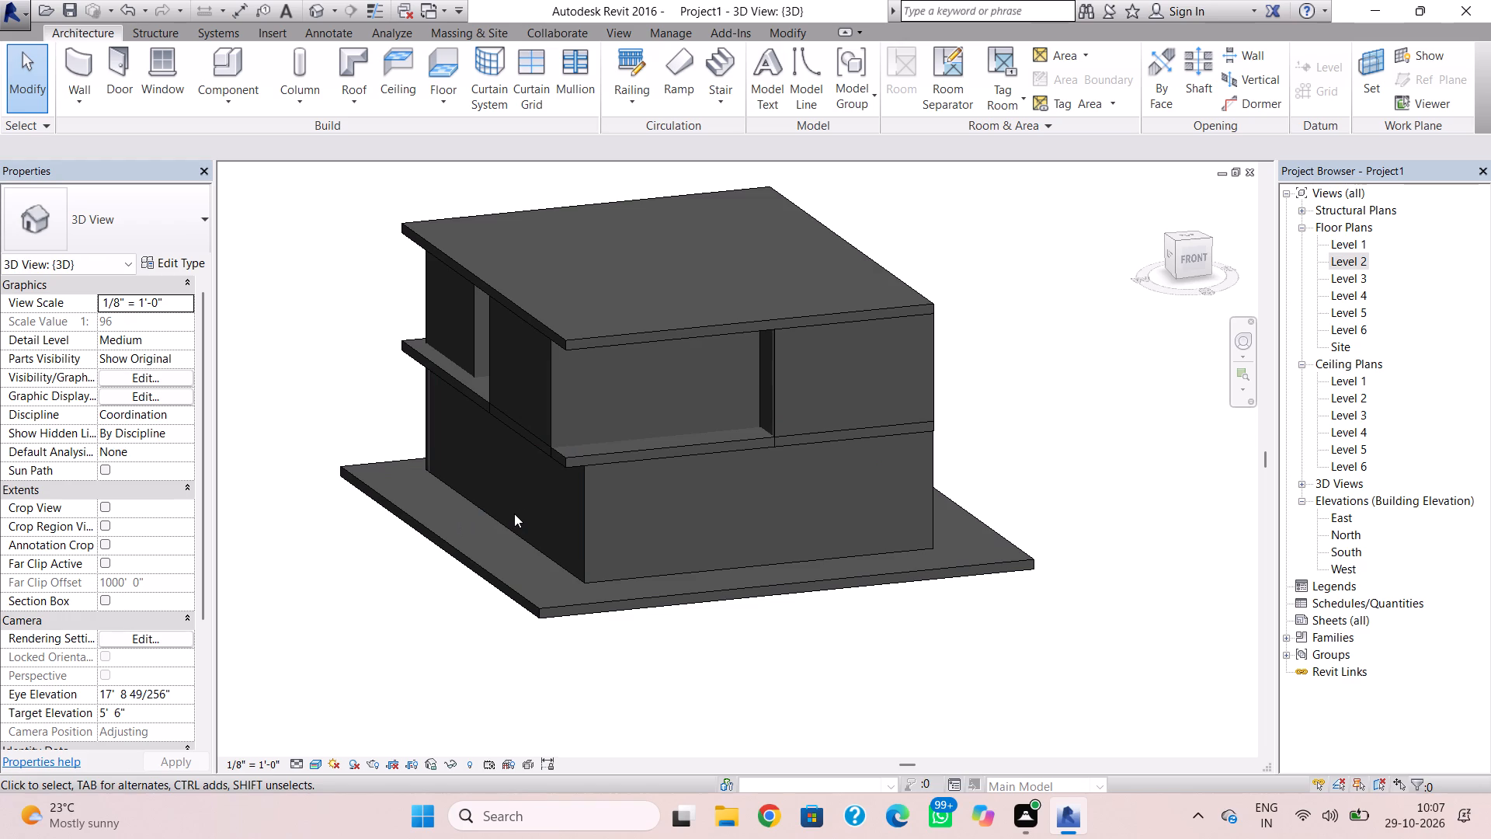
In the Level 2 plan, nudge the southwest room's south wall north to about 6'-8" from the southeast room's south wall.
shift+right_drag(514, 514, 509, 601)
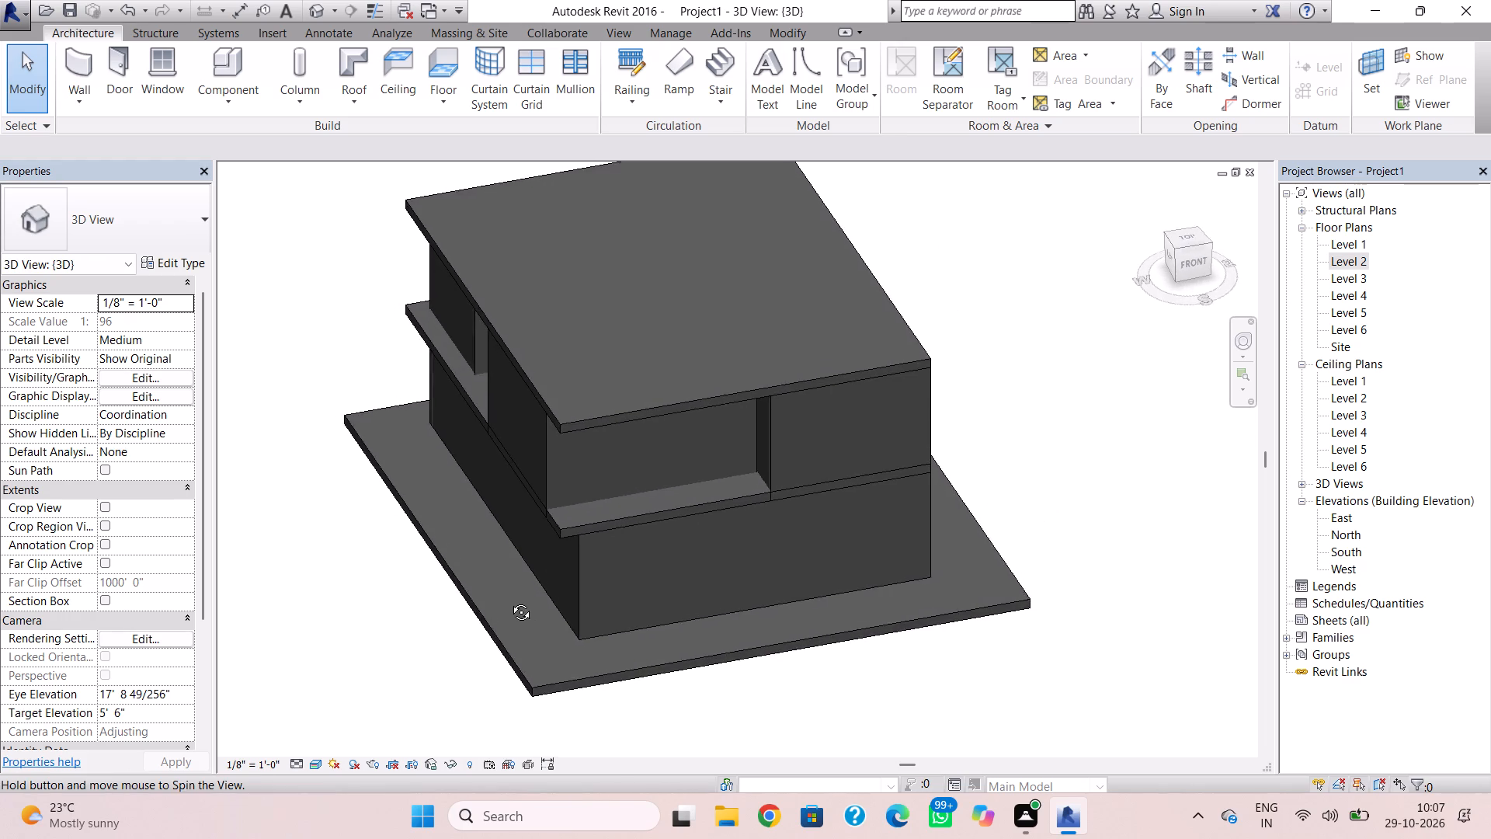
shift+right_drag(509, 601, 508, 587)
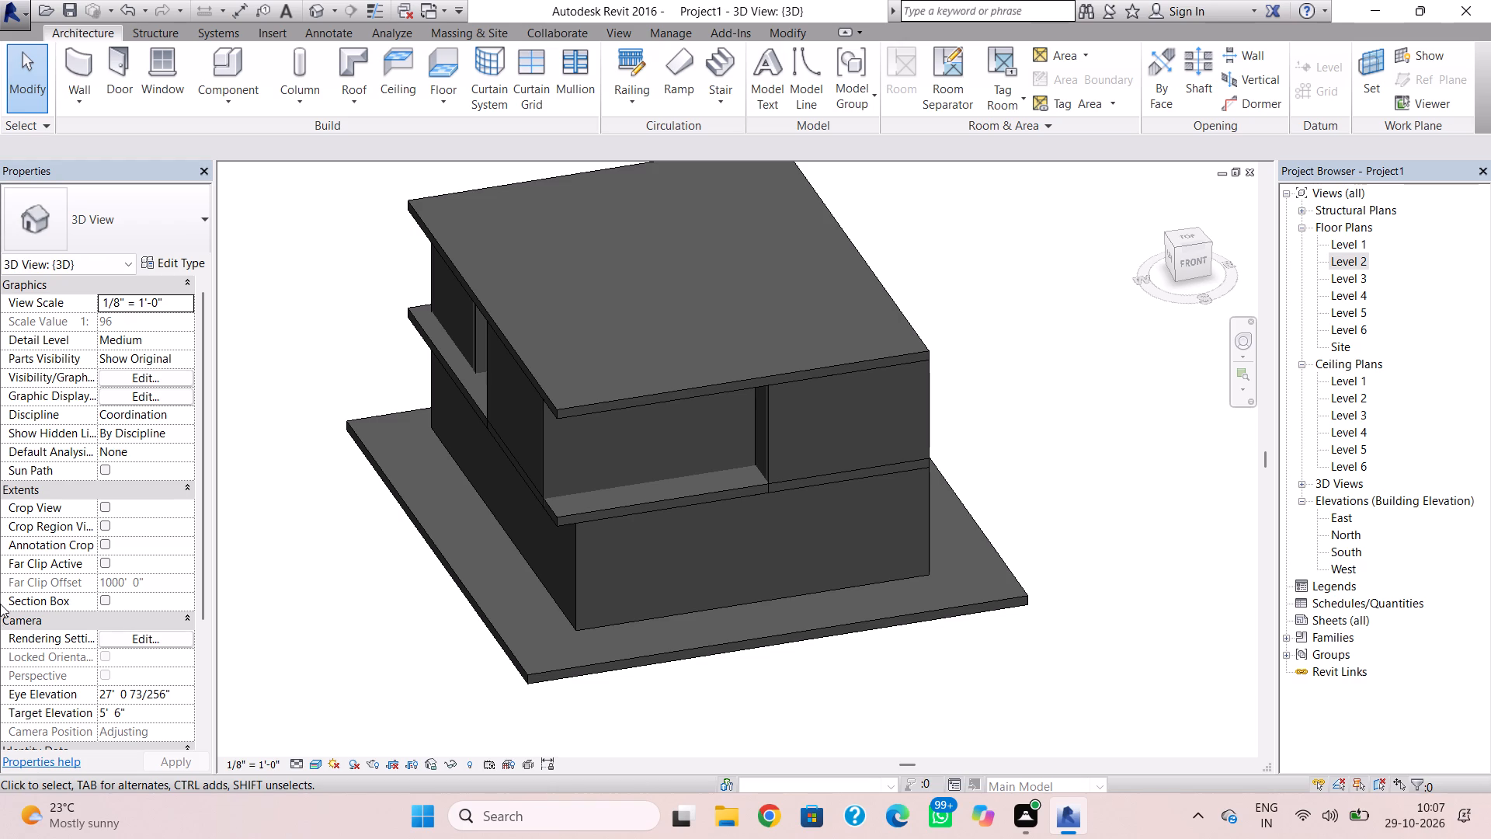
double_click(1357, 259)
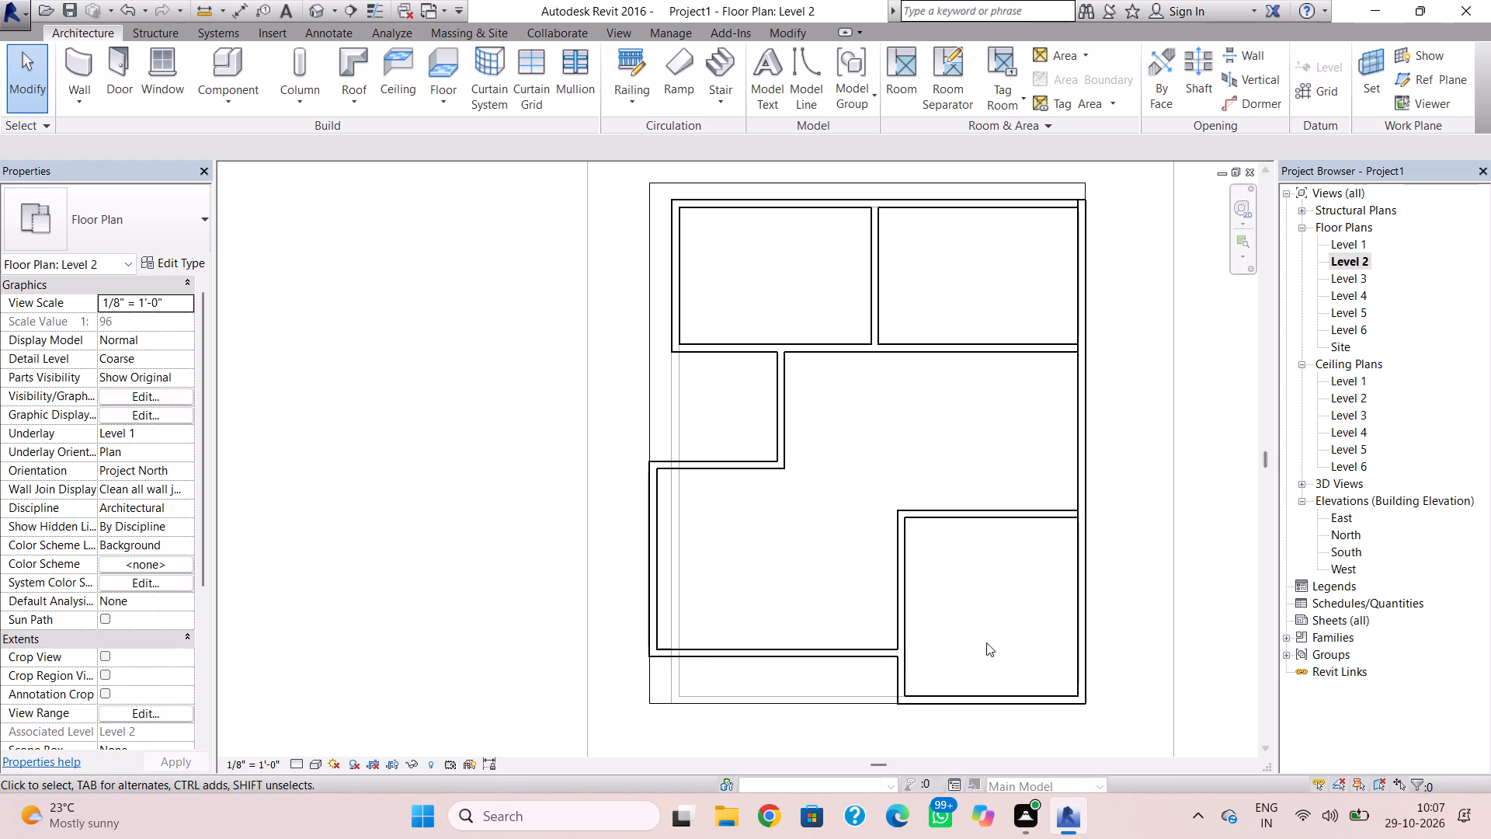
click(885, 656)
key(Up)
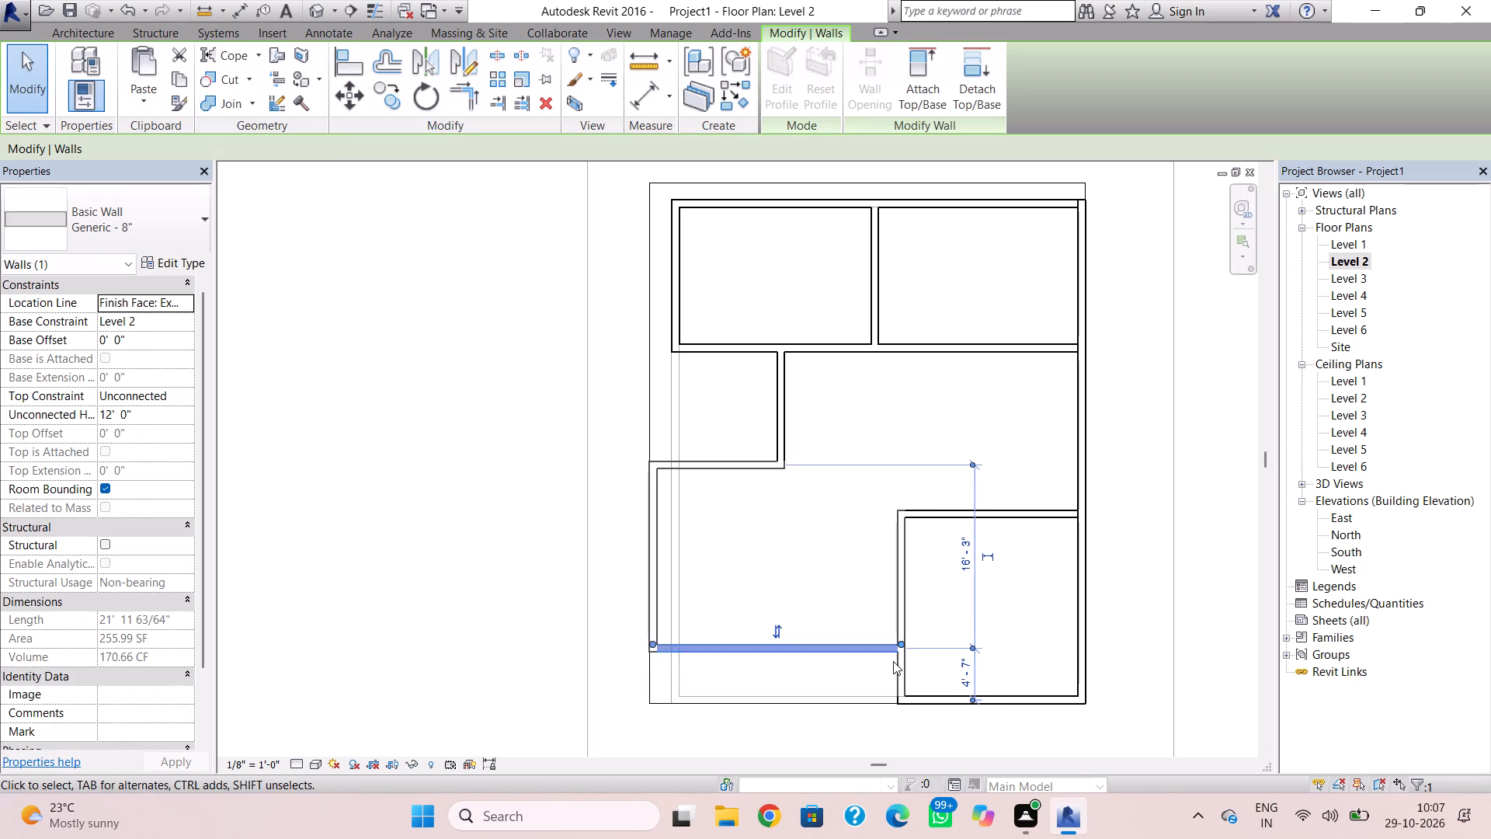
key(Up)
key(Up)
key(Up)
key(Up)
key(Up)
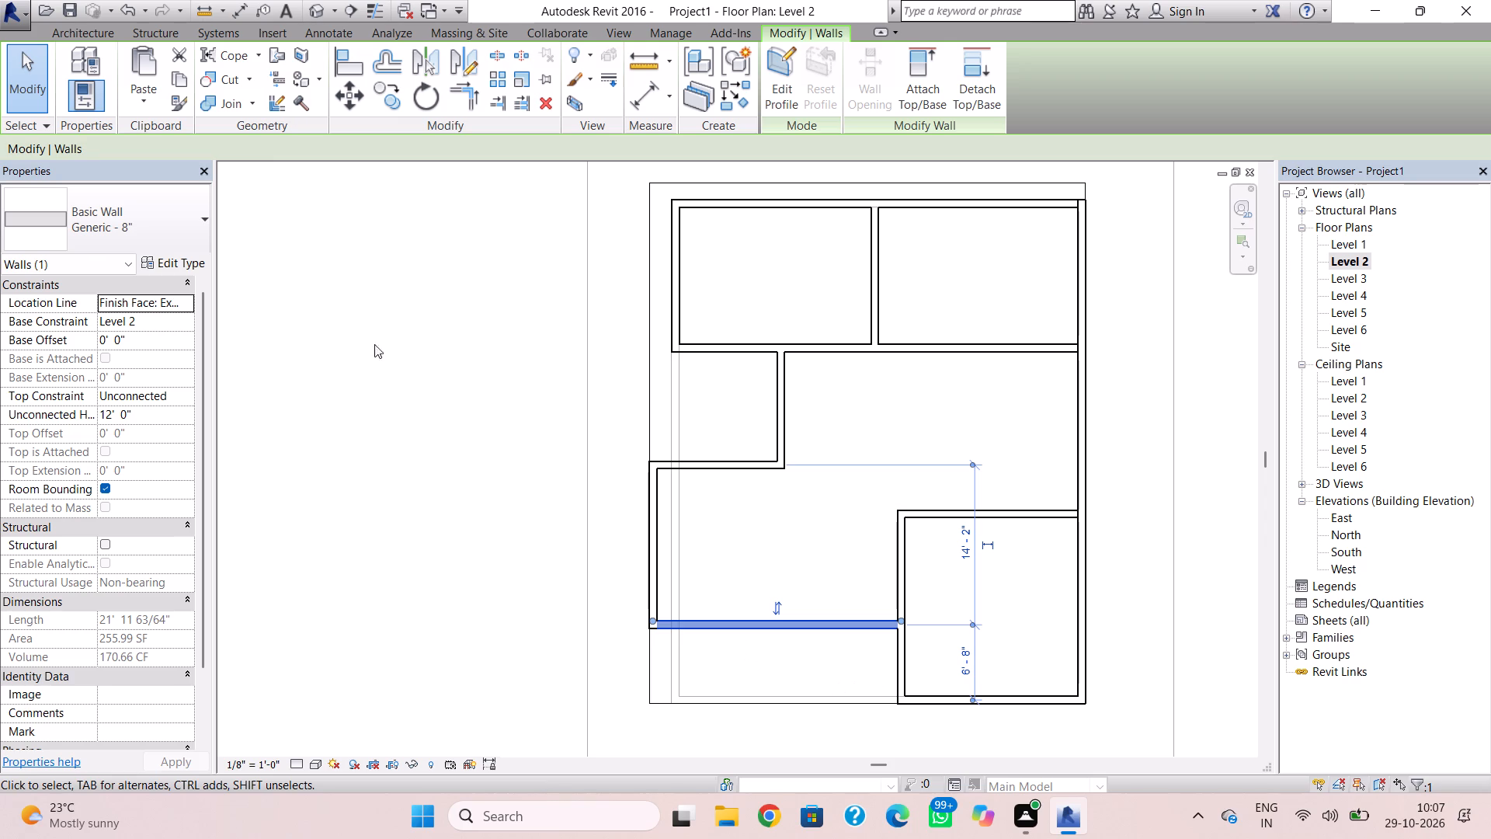
Examine the two-storey massing in 3D and the positions of Levels 2 to 6 in the East elevation.
click(311, 16)
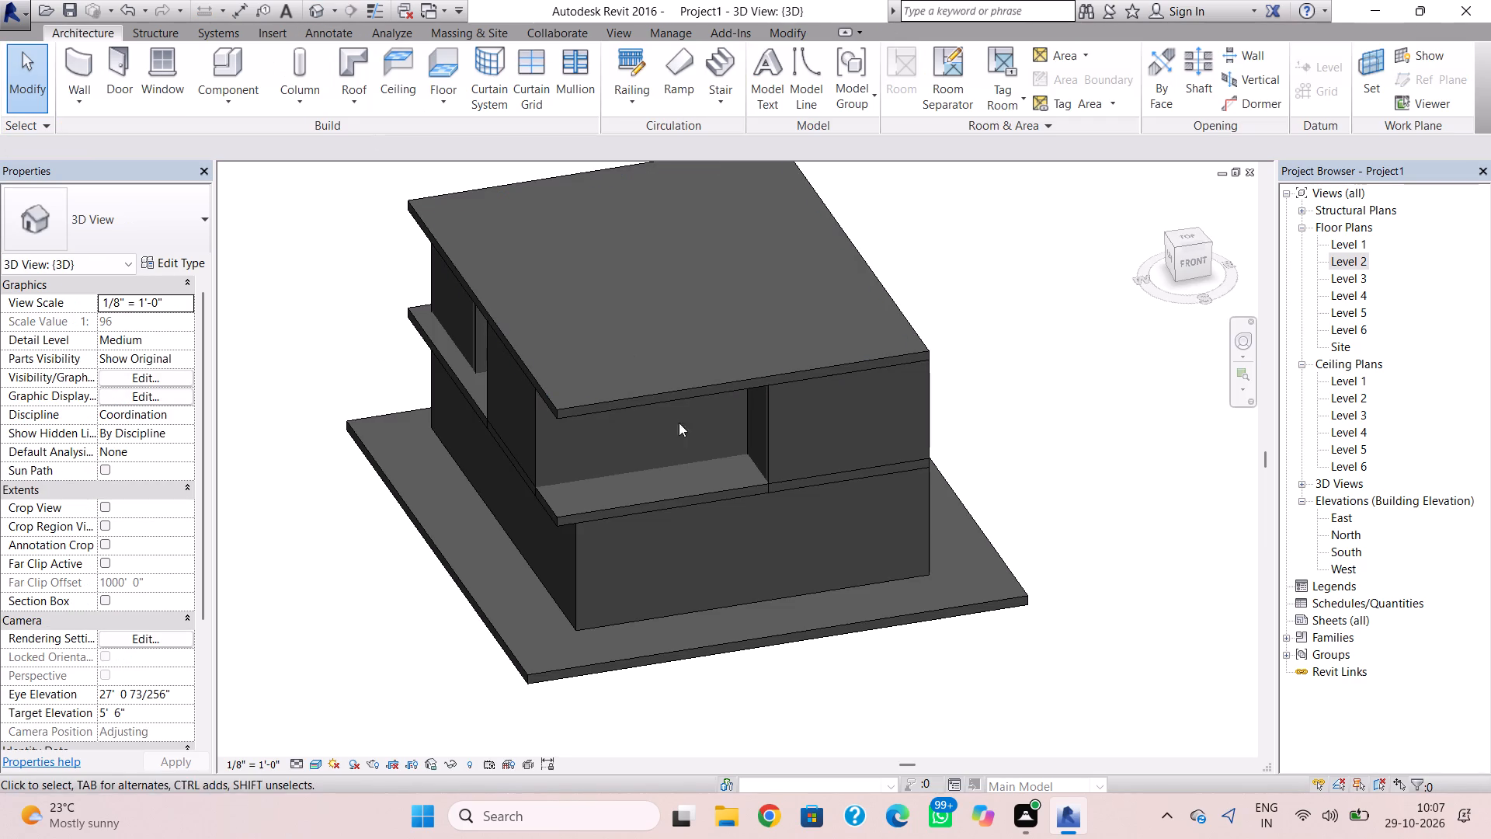
shift+right_drag(564, 652, 673, 608)
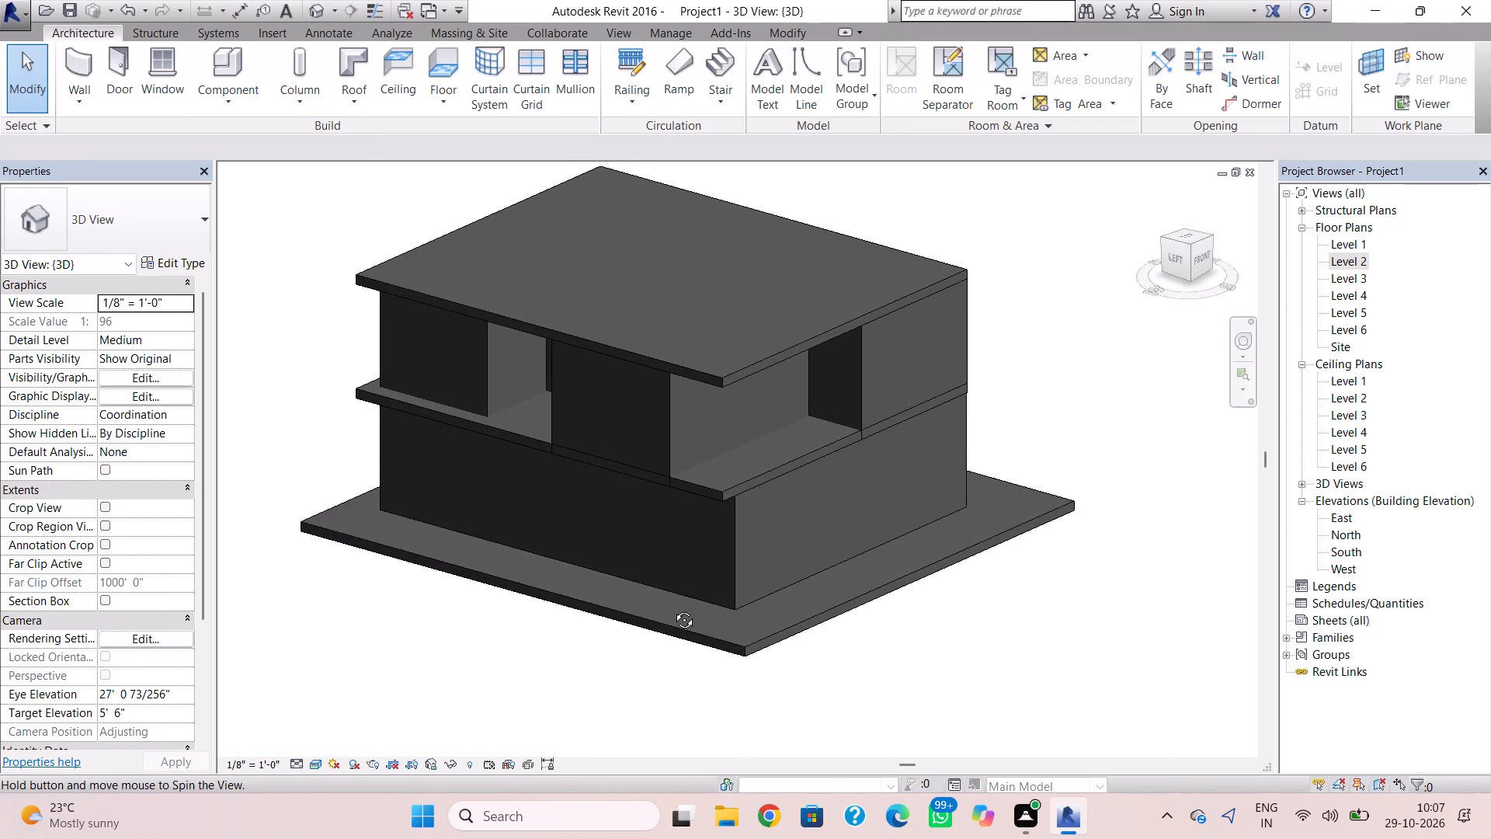
shift+right_drag(673, 608, 673, 605)
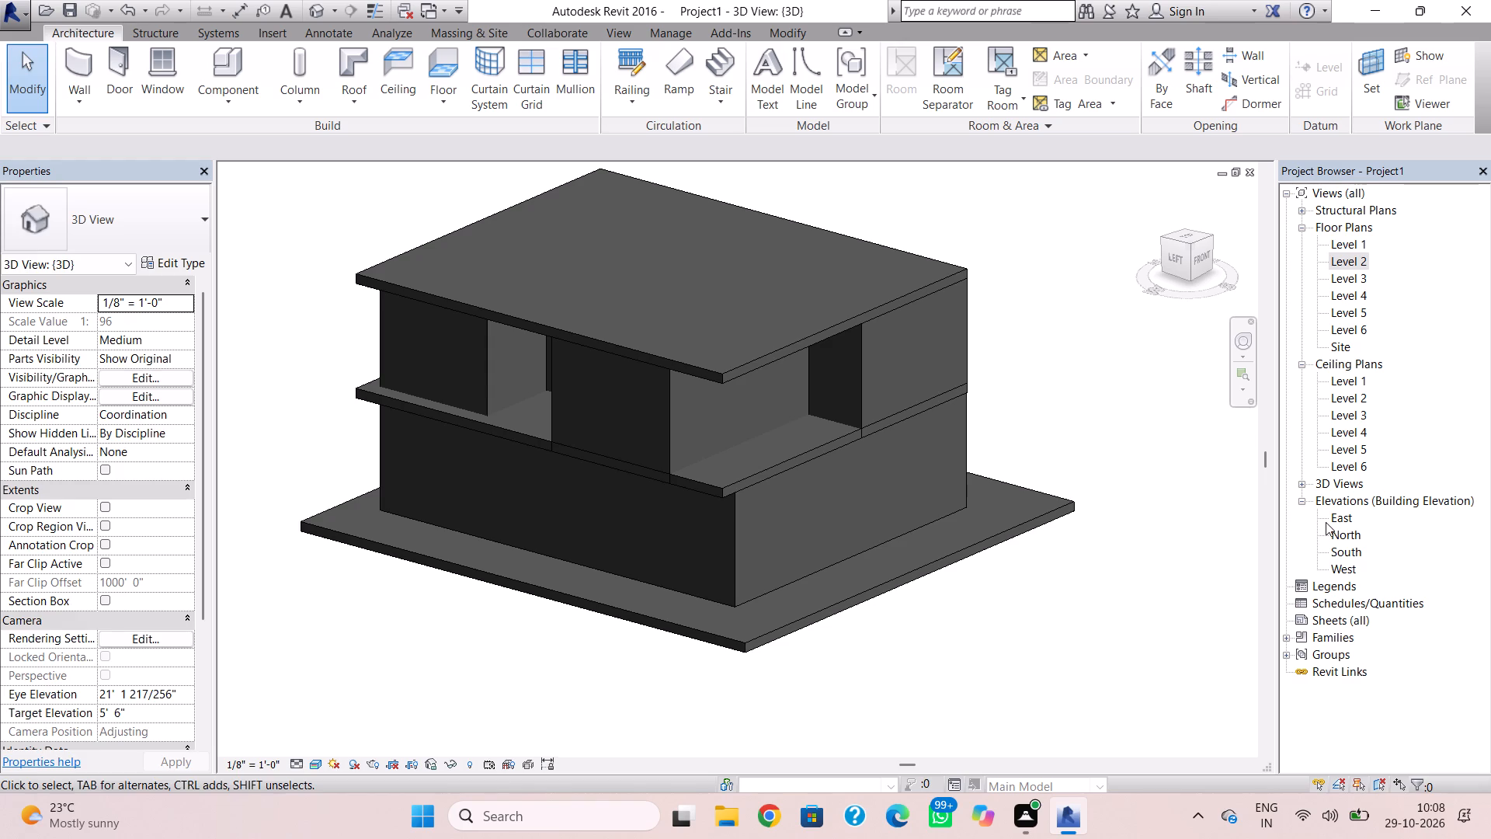
click(1326, 522)
click(1330, 516)
click(1330, 516)
double_click(1330, 516)
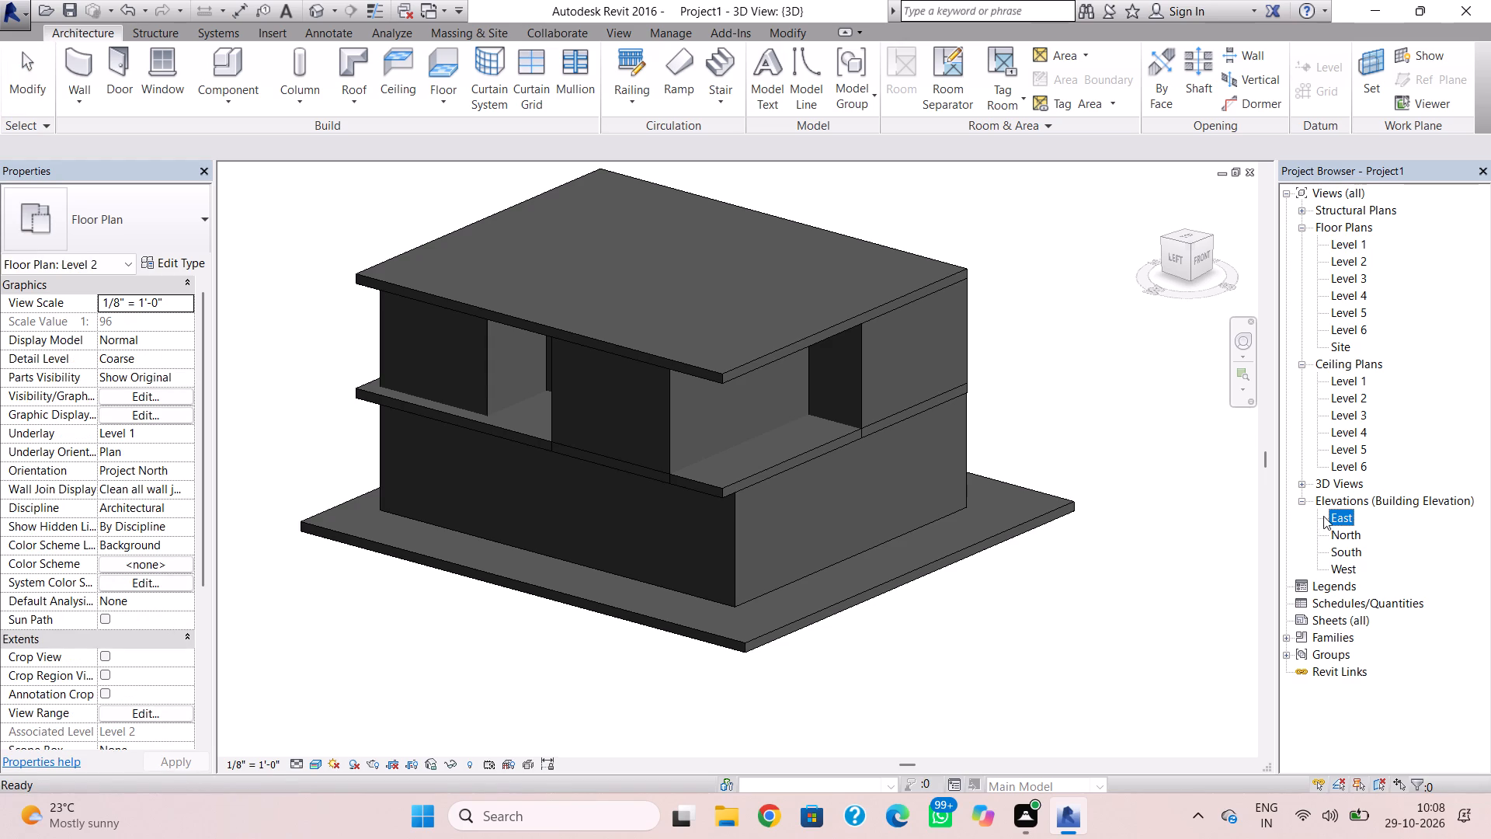
double_click(1348, 517)
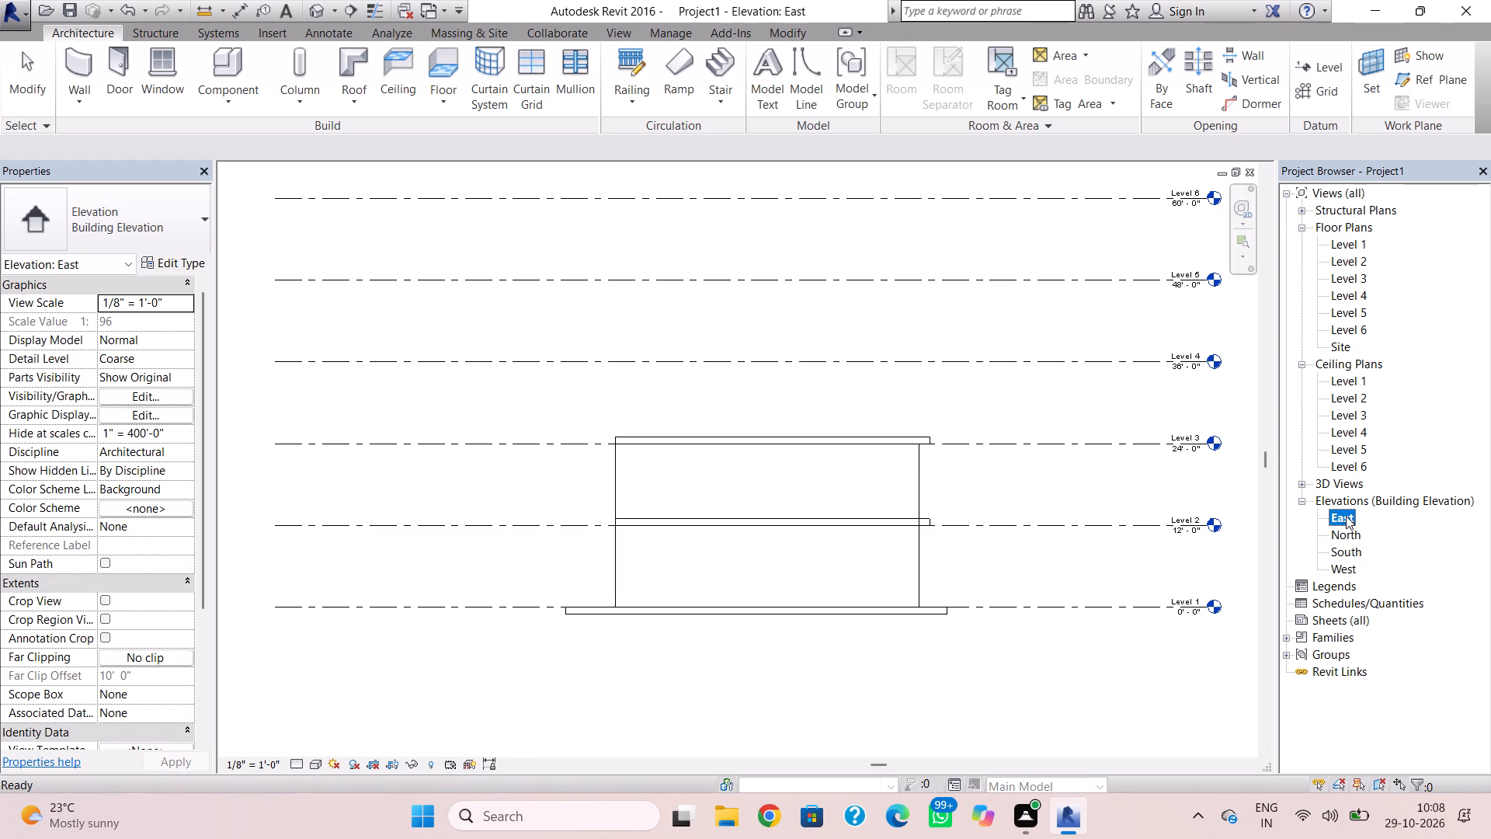
click(1074, 521)
click(1072, 444)
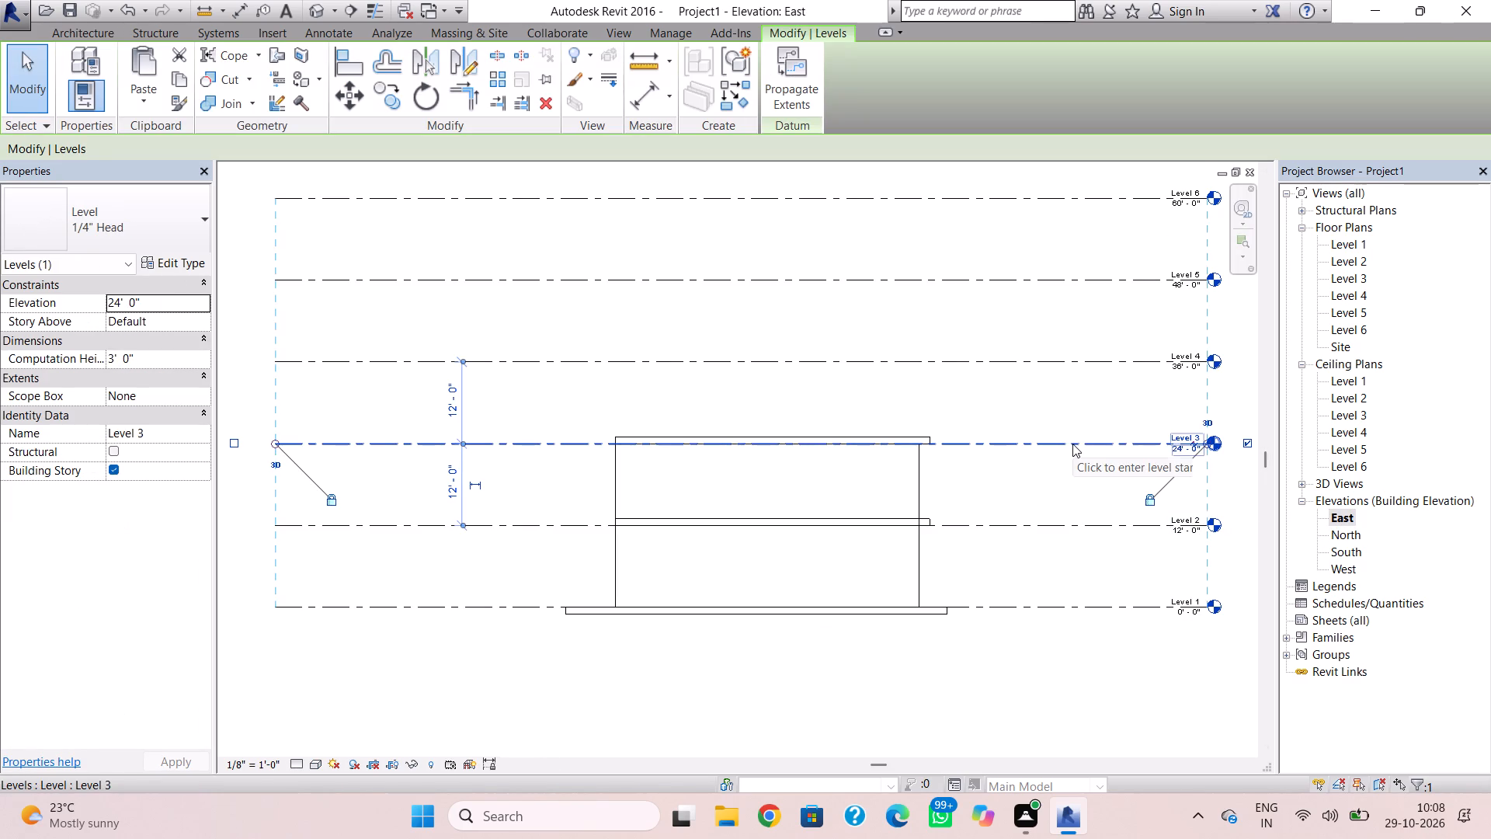
click(1067, 351)
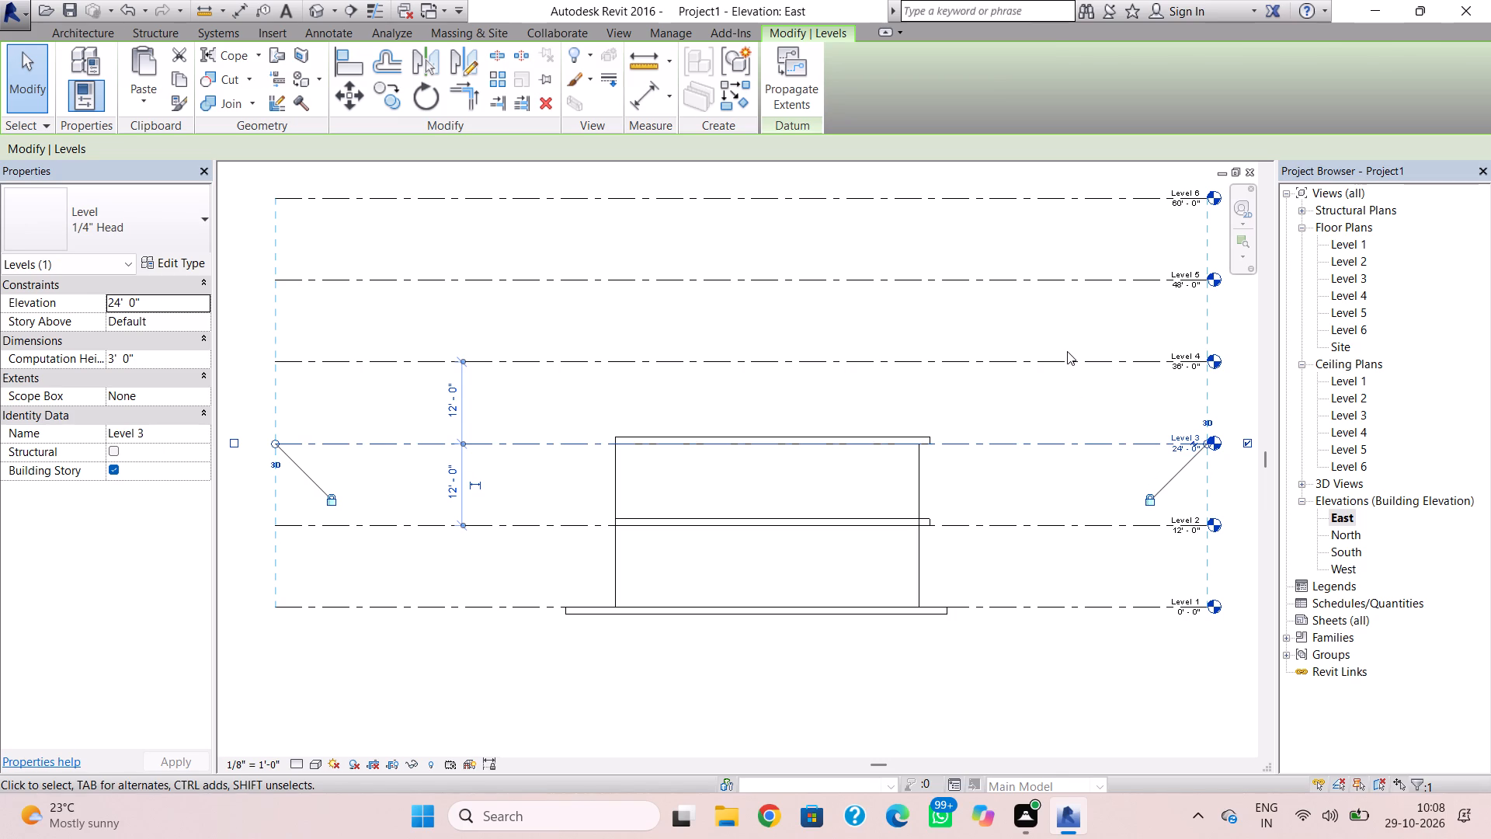
click(1068, 359)
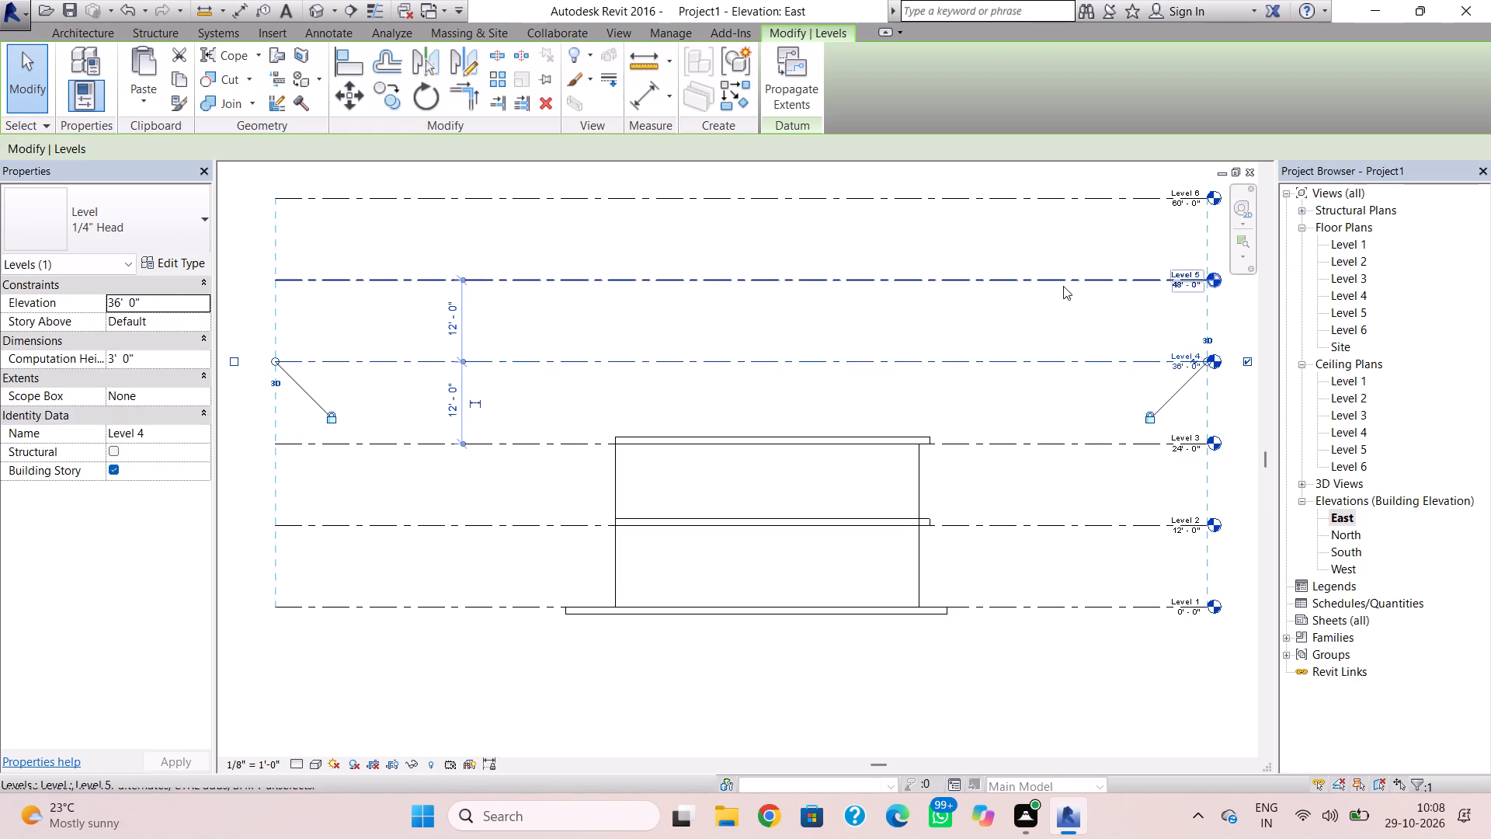
click(1063, 285)
click(1065, 204)
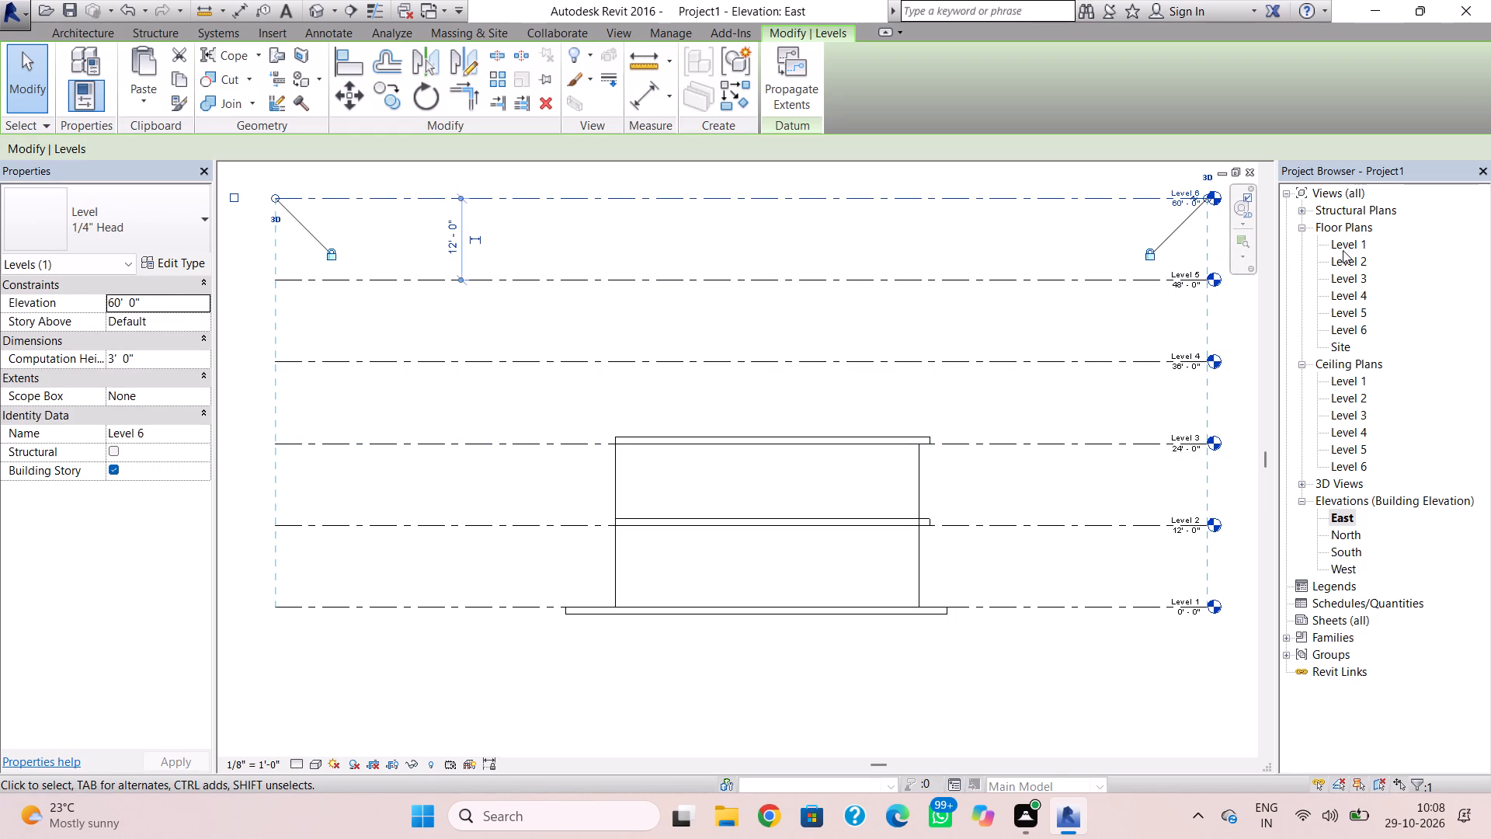
click(321, 10)
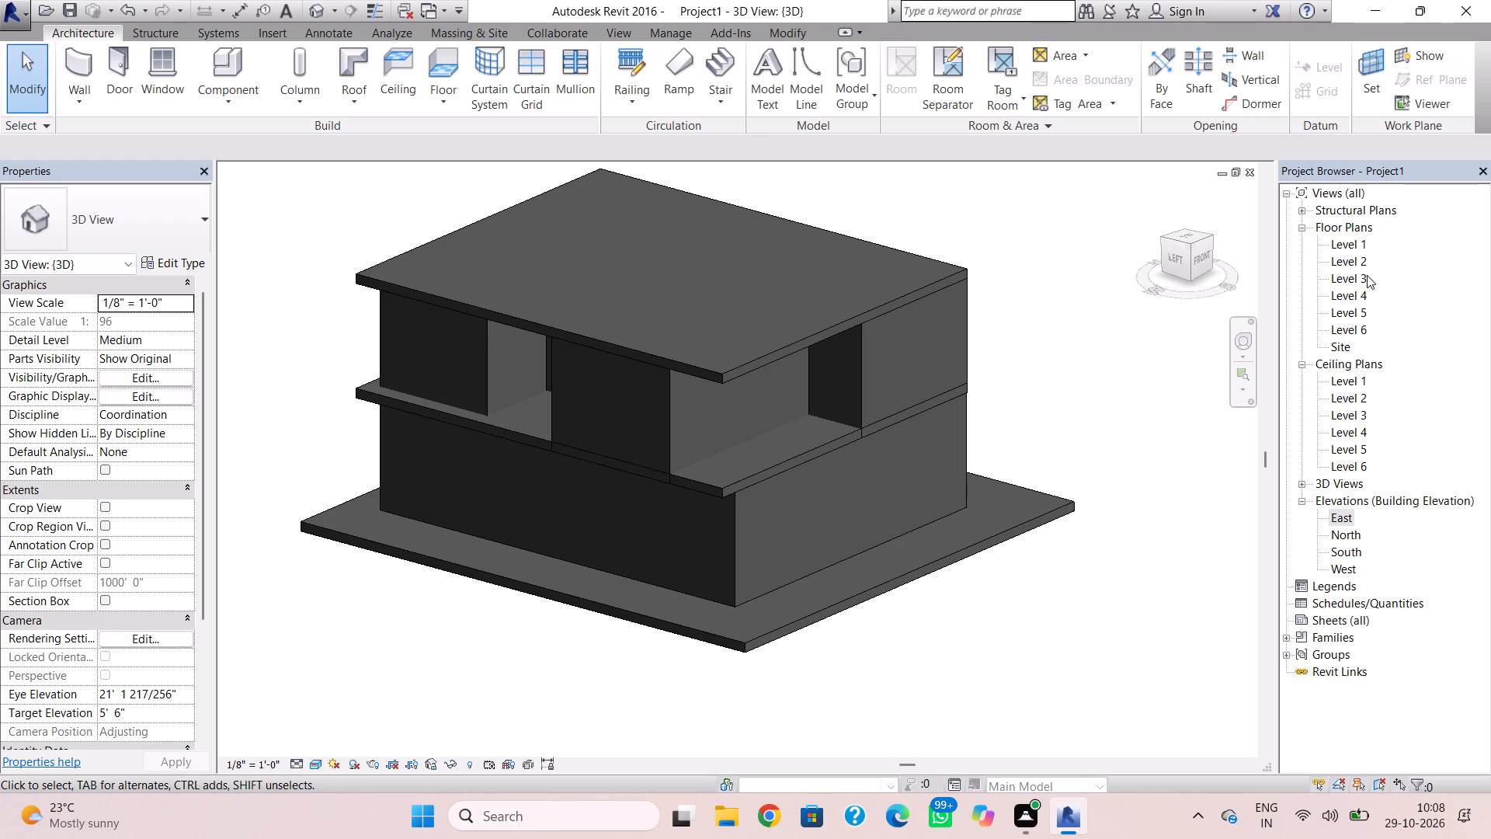
In the Level 2 plan, copy all thirteen Generic - 8" walls, paste them aligned to Level 3, and view them in 3D.
double_click(1359, 256)
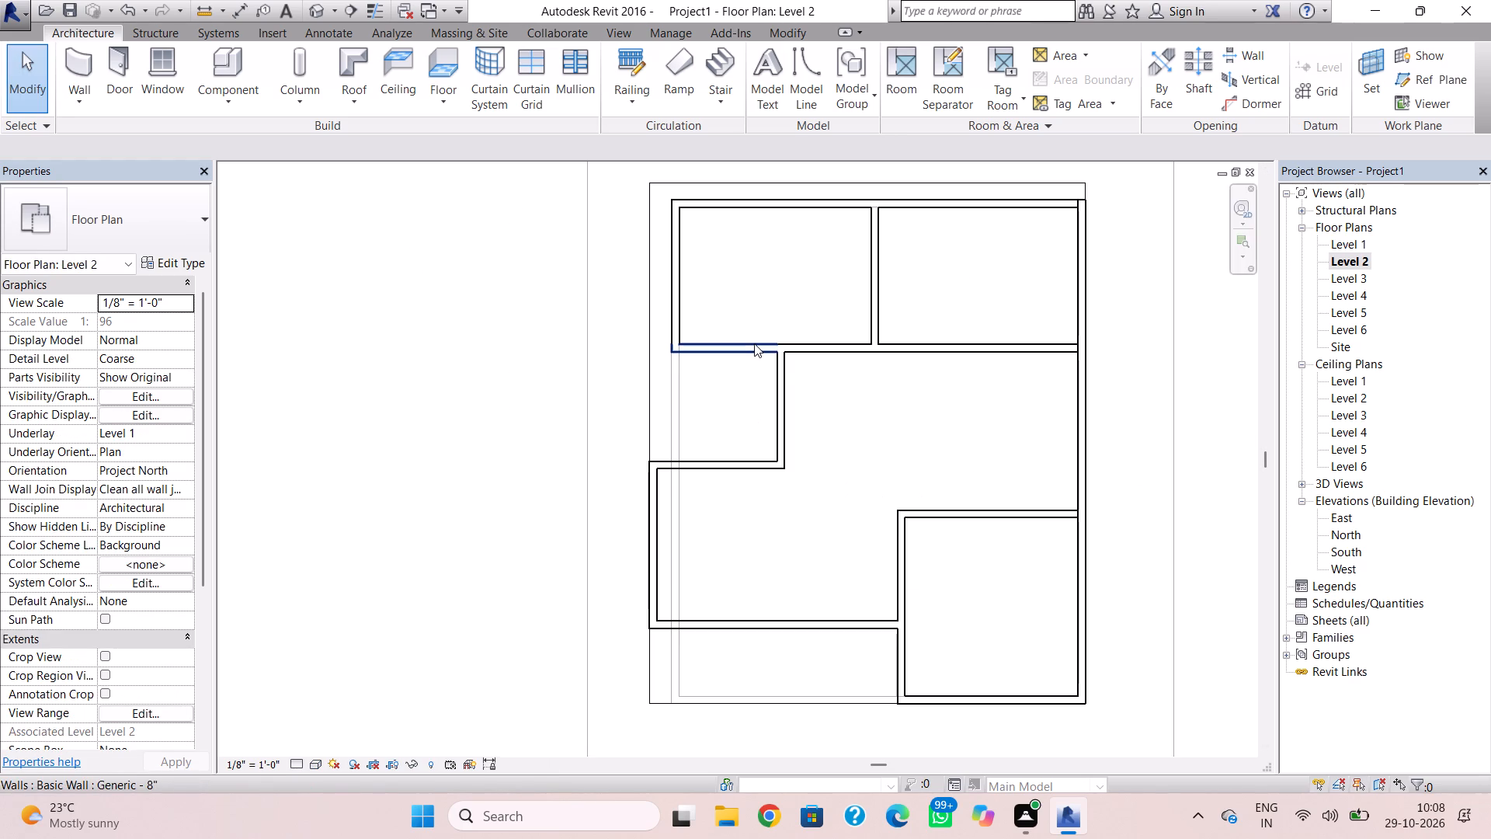
drag(951, 293, 876, 382)
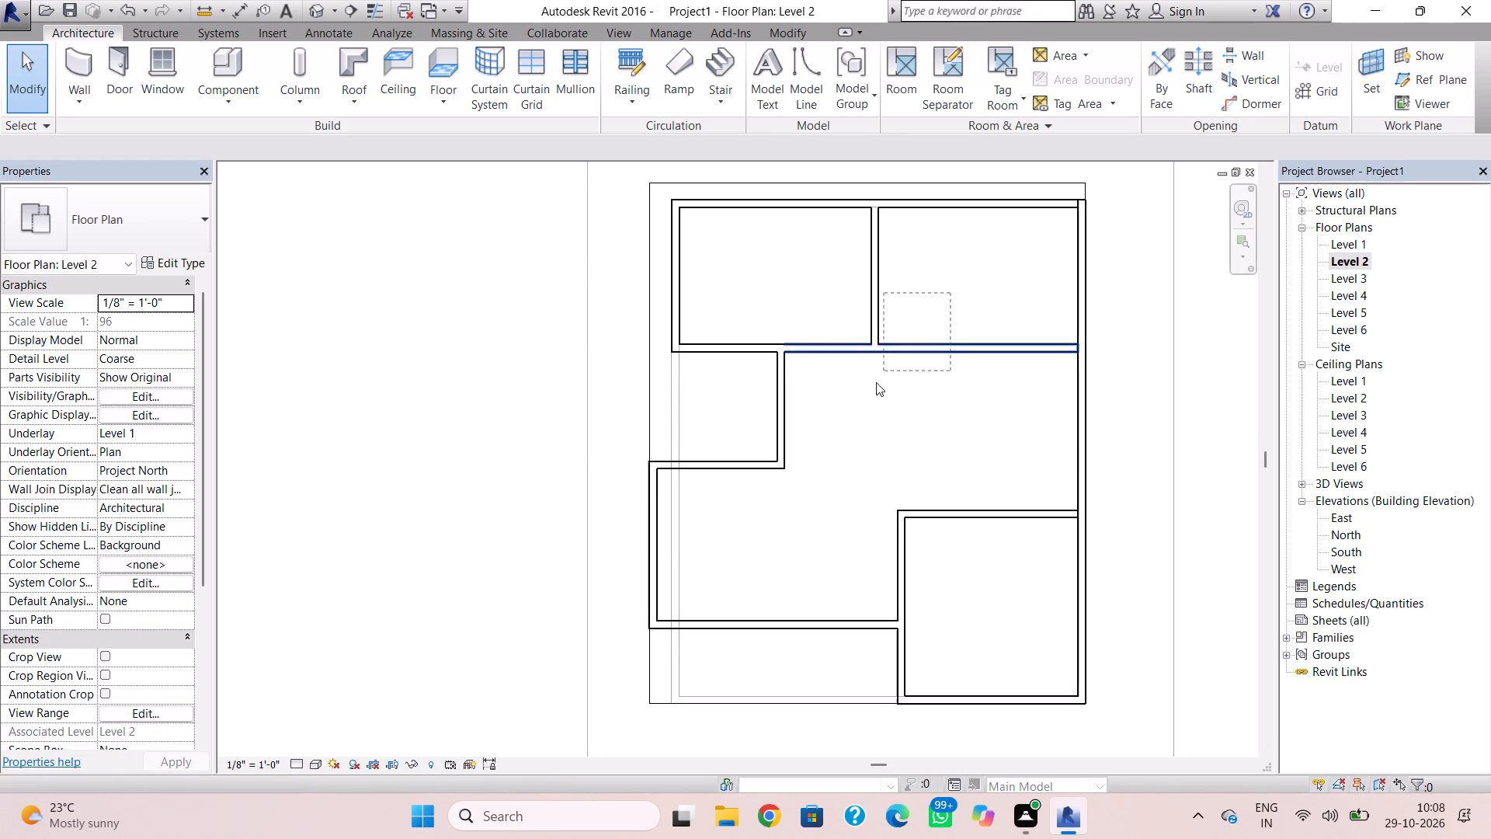
drag(876, 382, 749, 548)
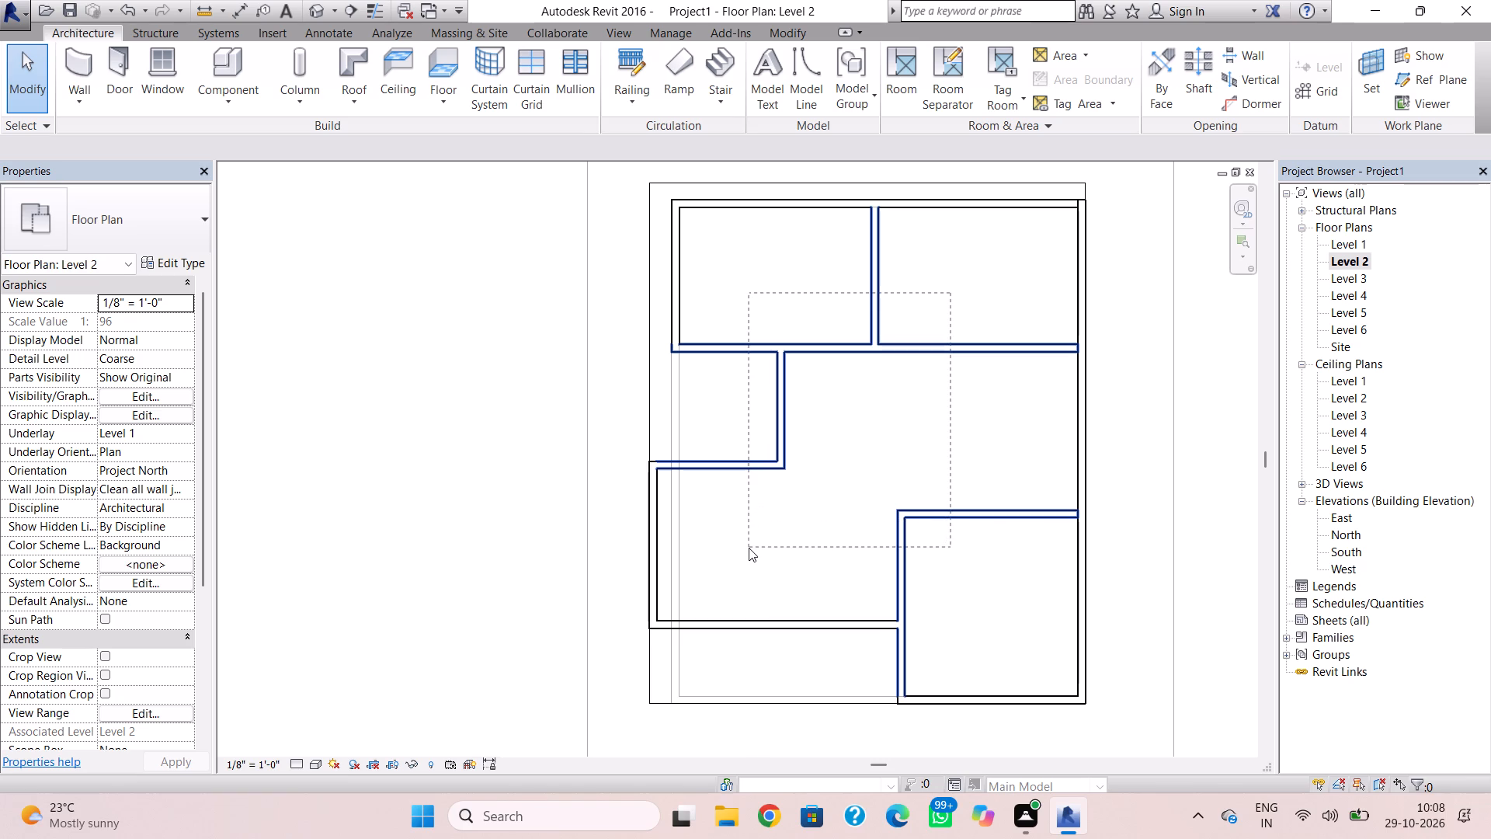
drag(749, 548, 745, 555)
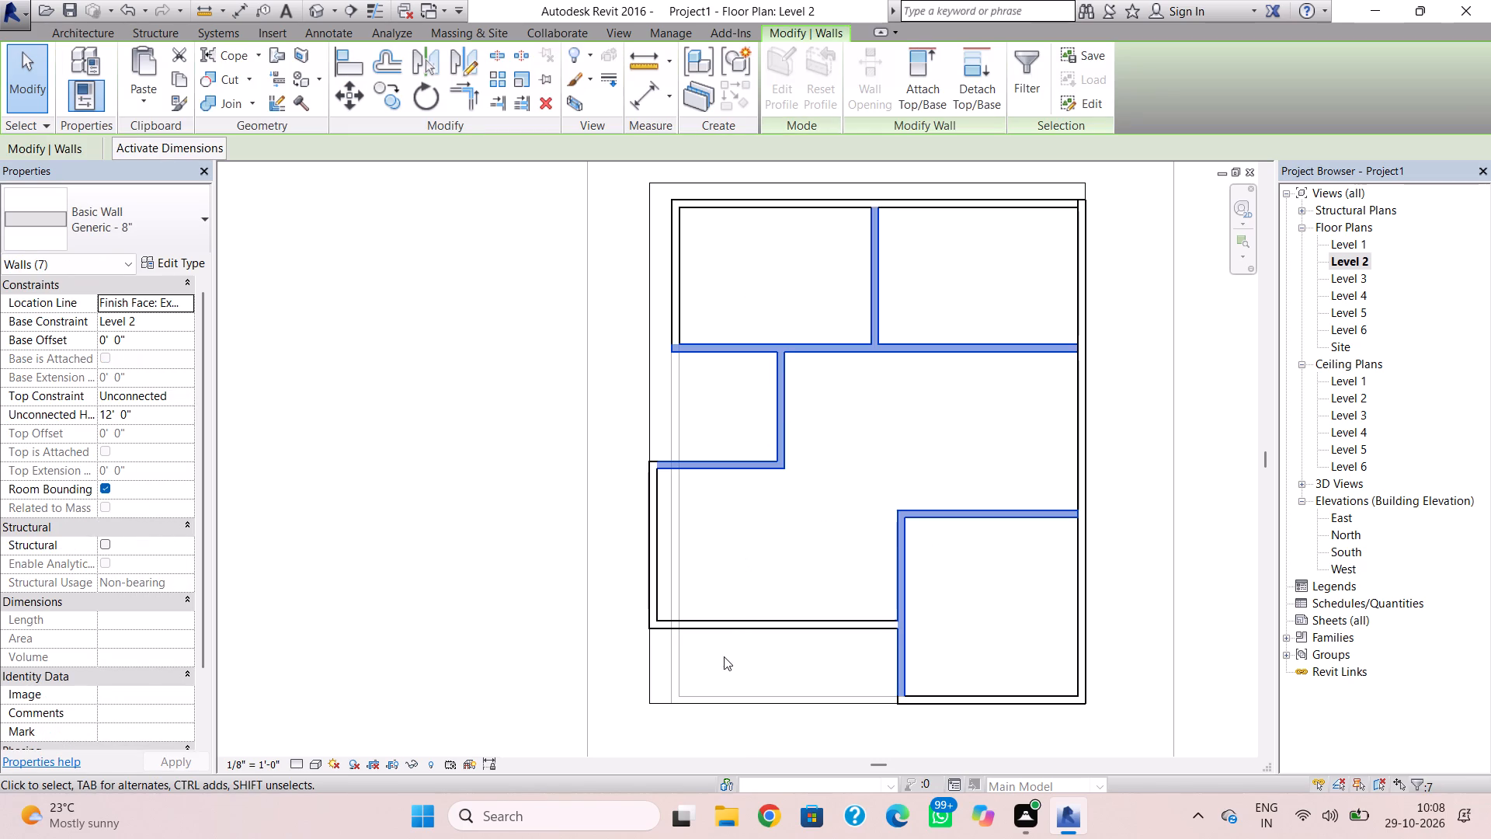
ctrl+click(732, 624)
ctrl+click(645, 594)
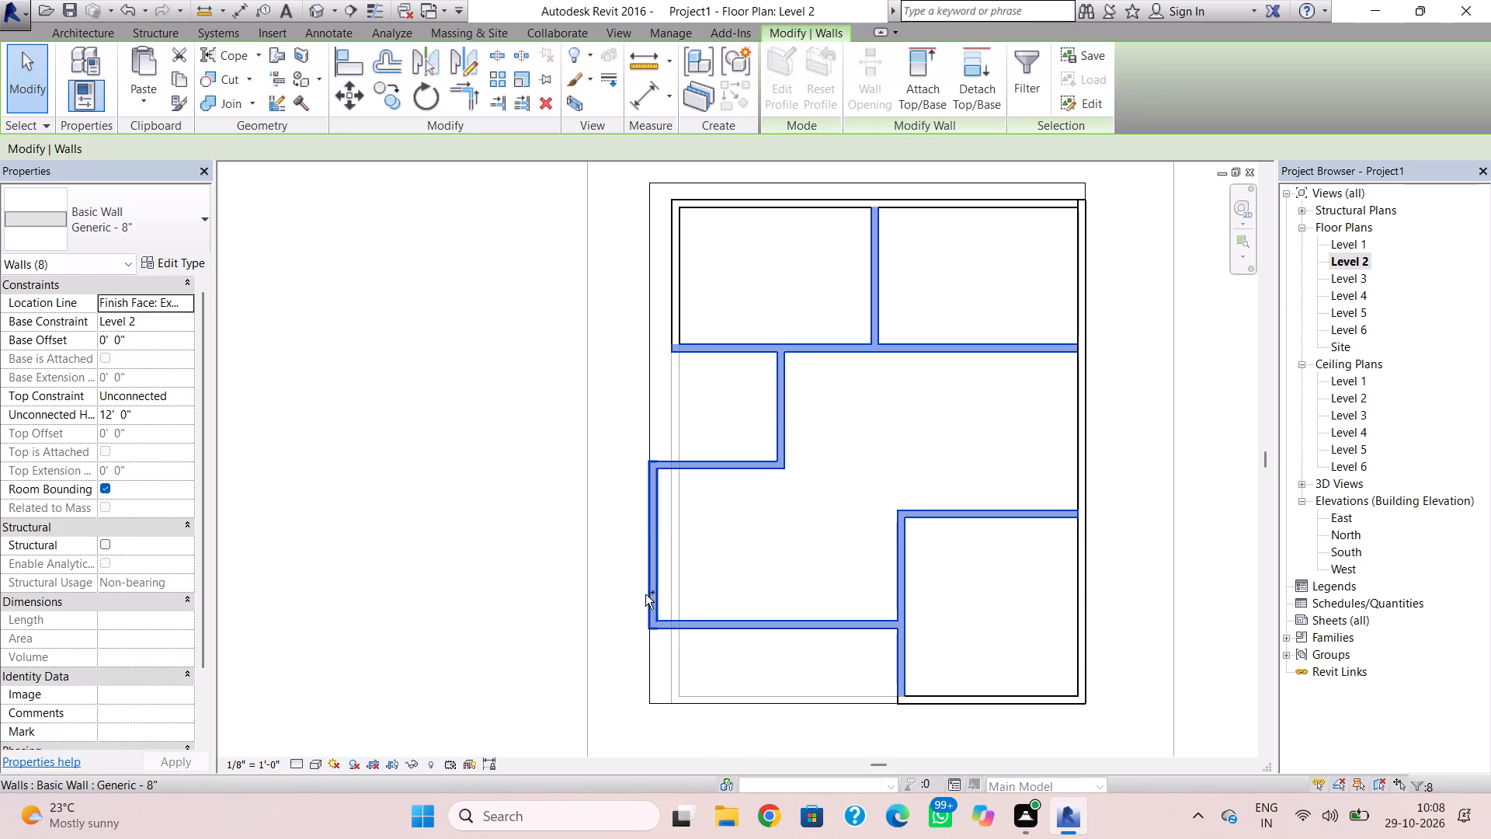
ctrl+click(685, 324)
ctrl+click(829, 213)
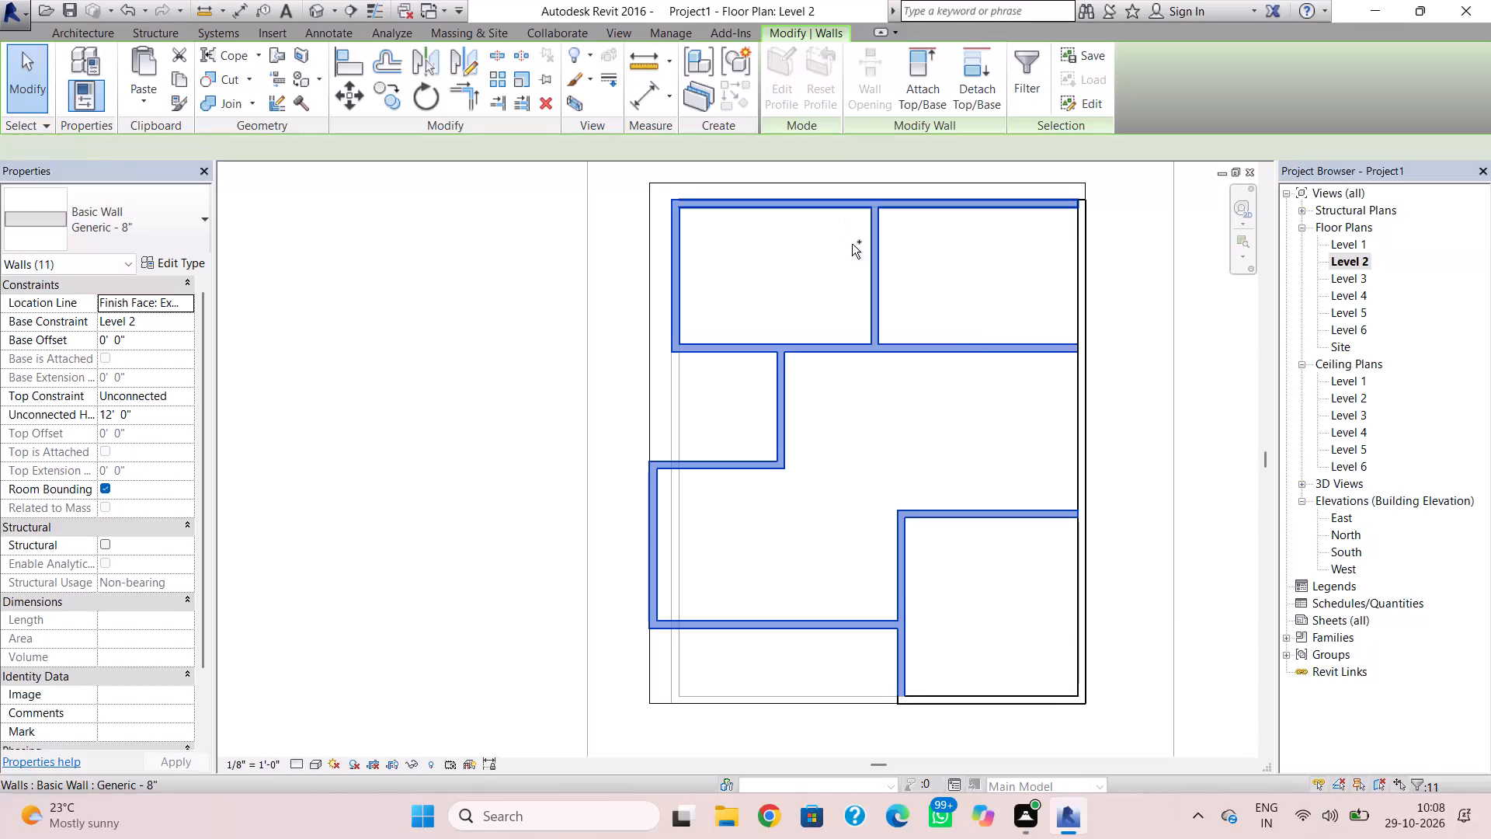
ctrl+click(1073, 457)
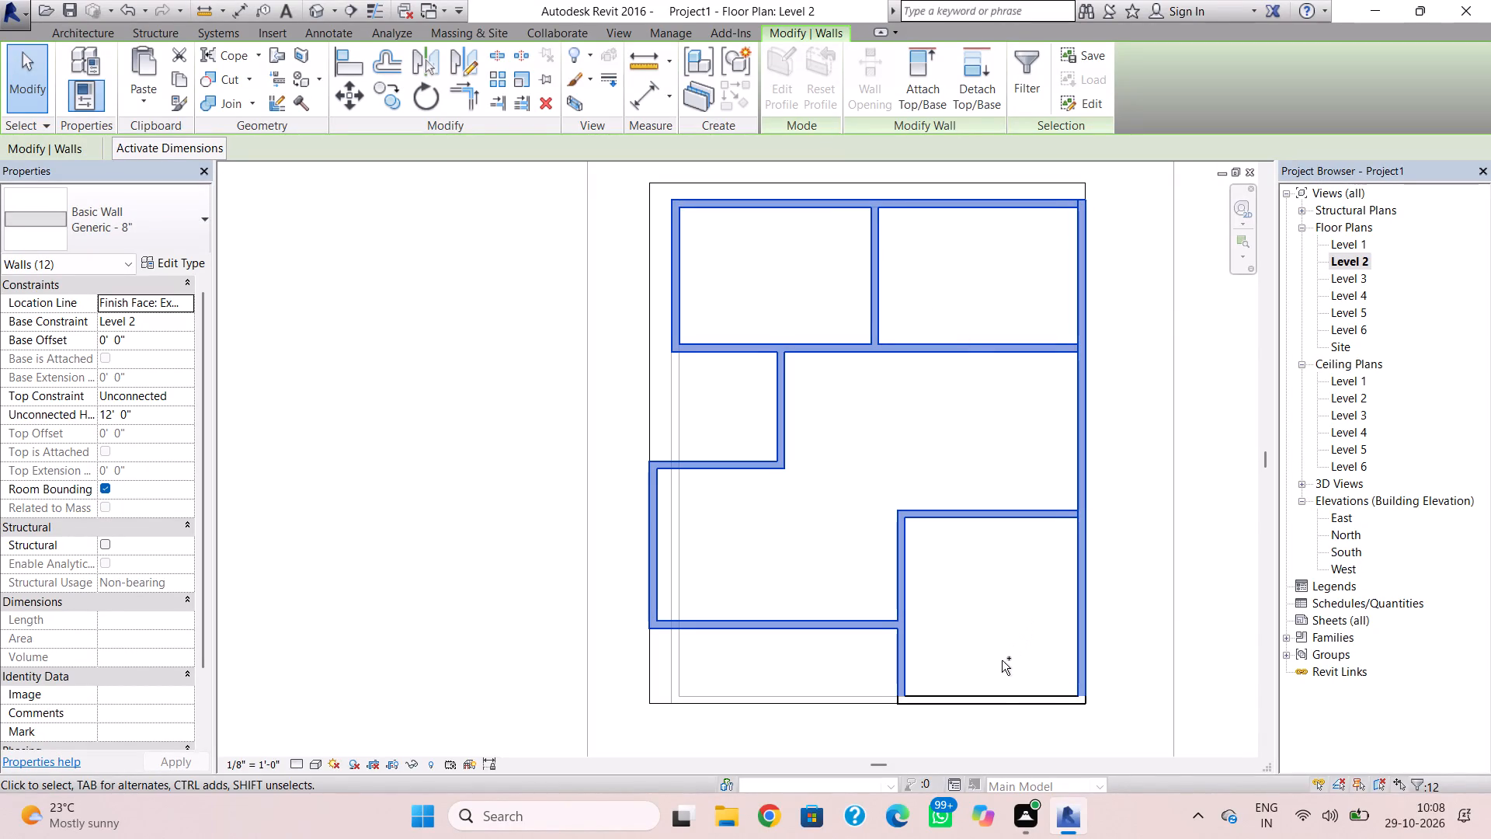
ctrl+click(1006, 692)
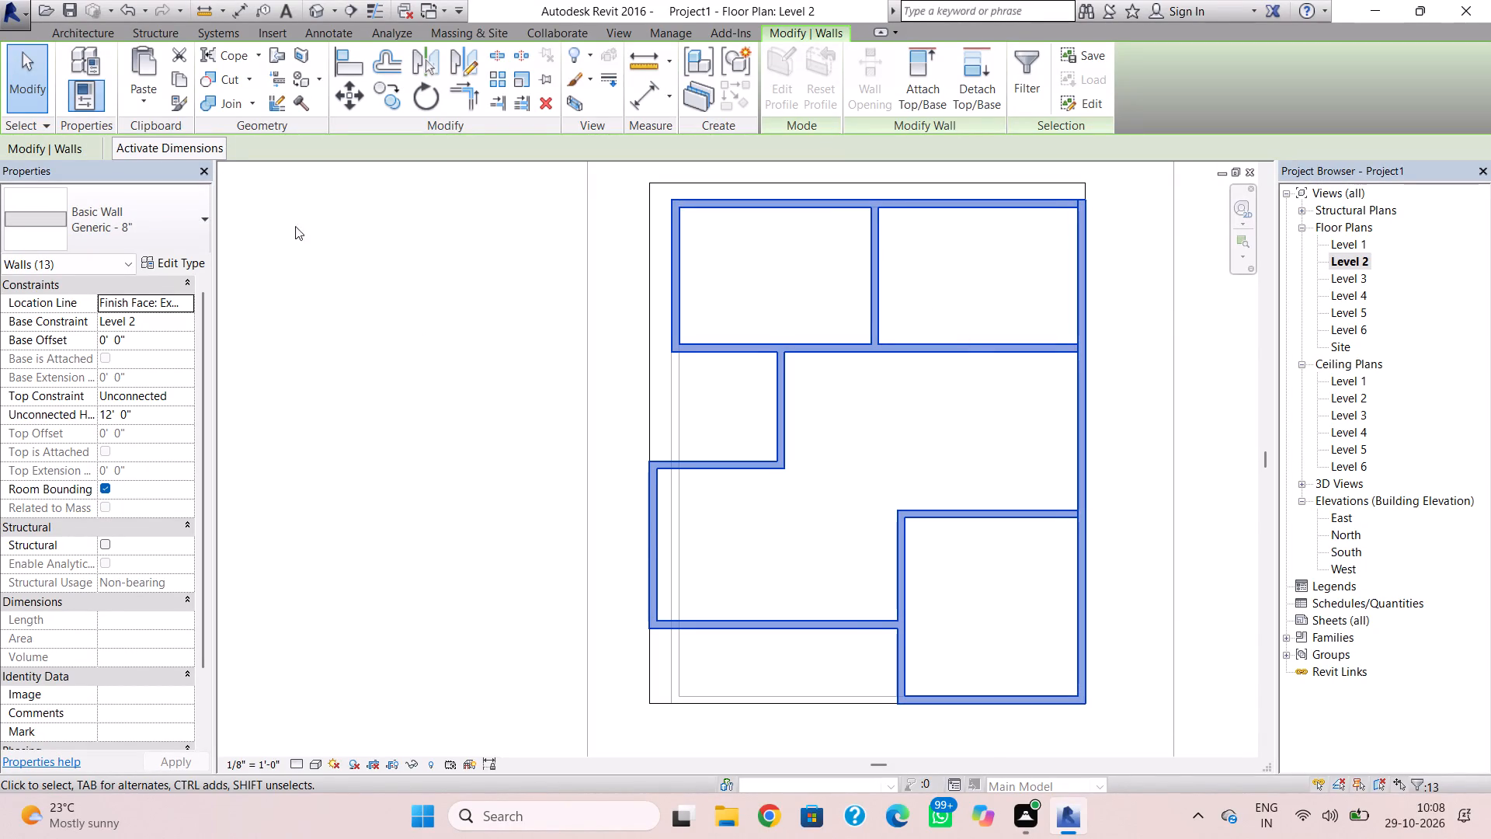
click(173, 85)
click(162, 96)
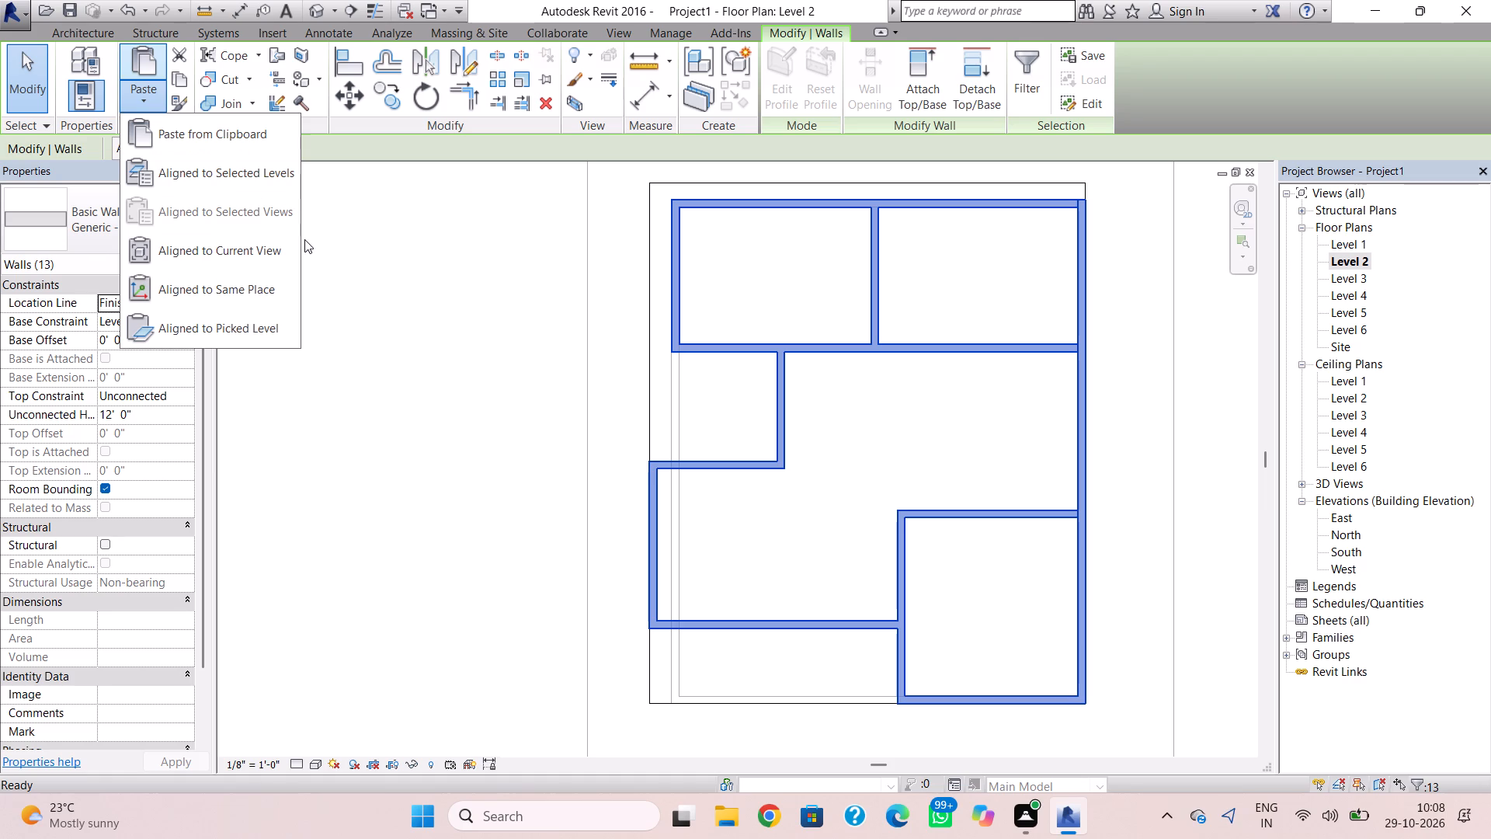
click(276, 185)
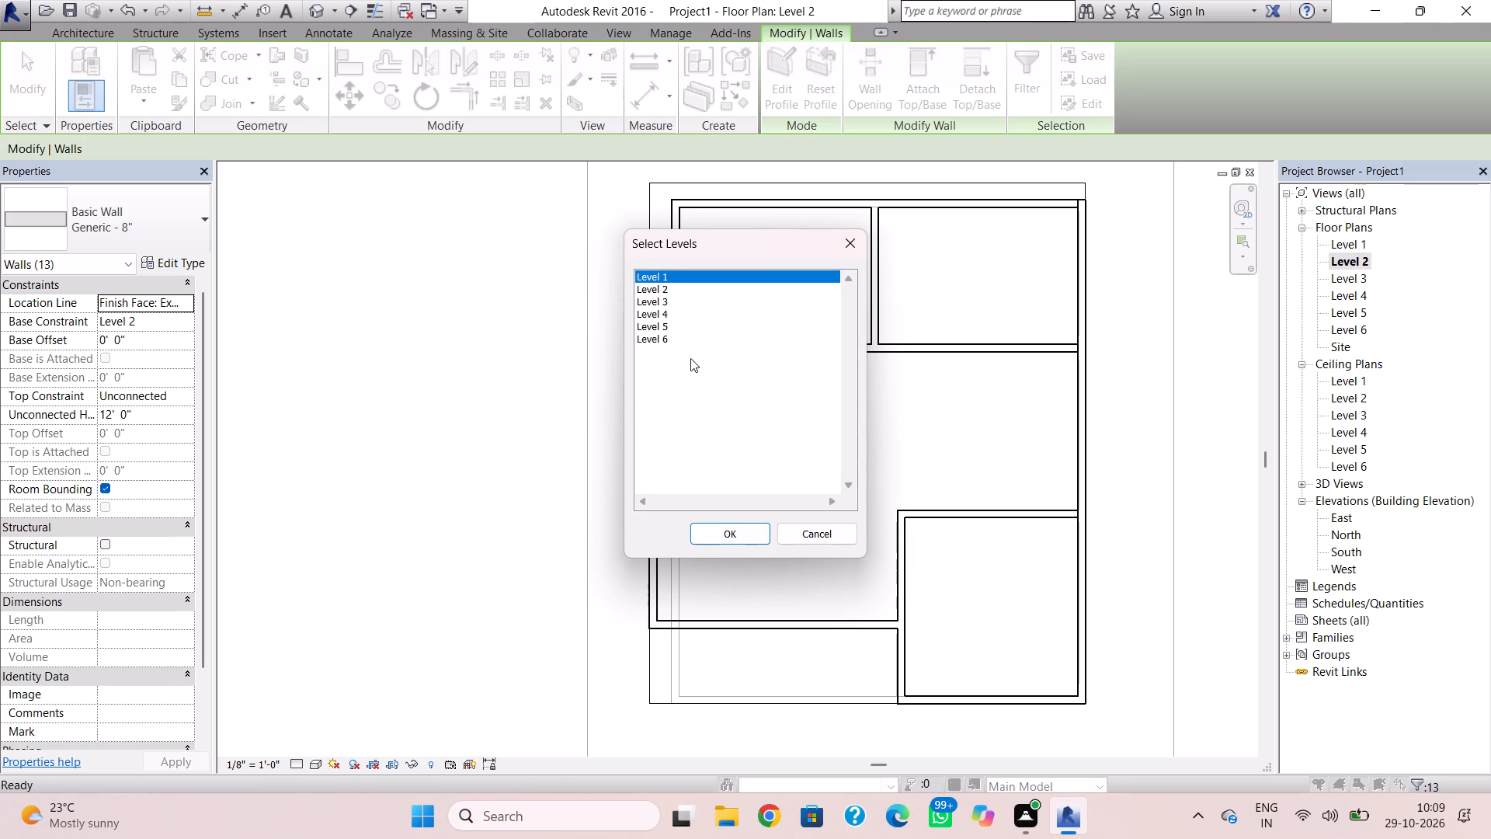
click(676, 302)
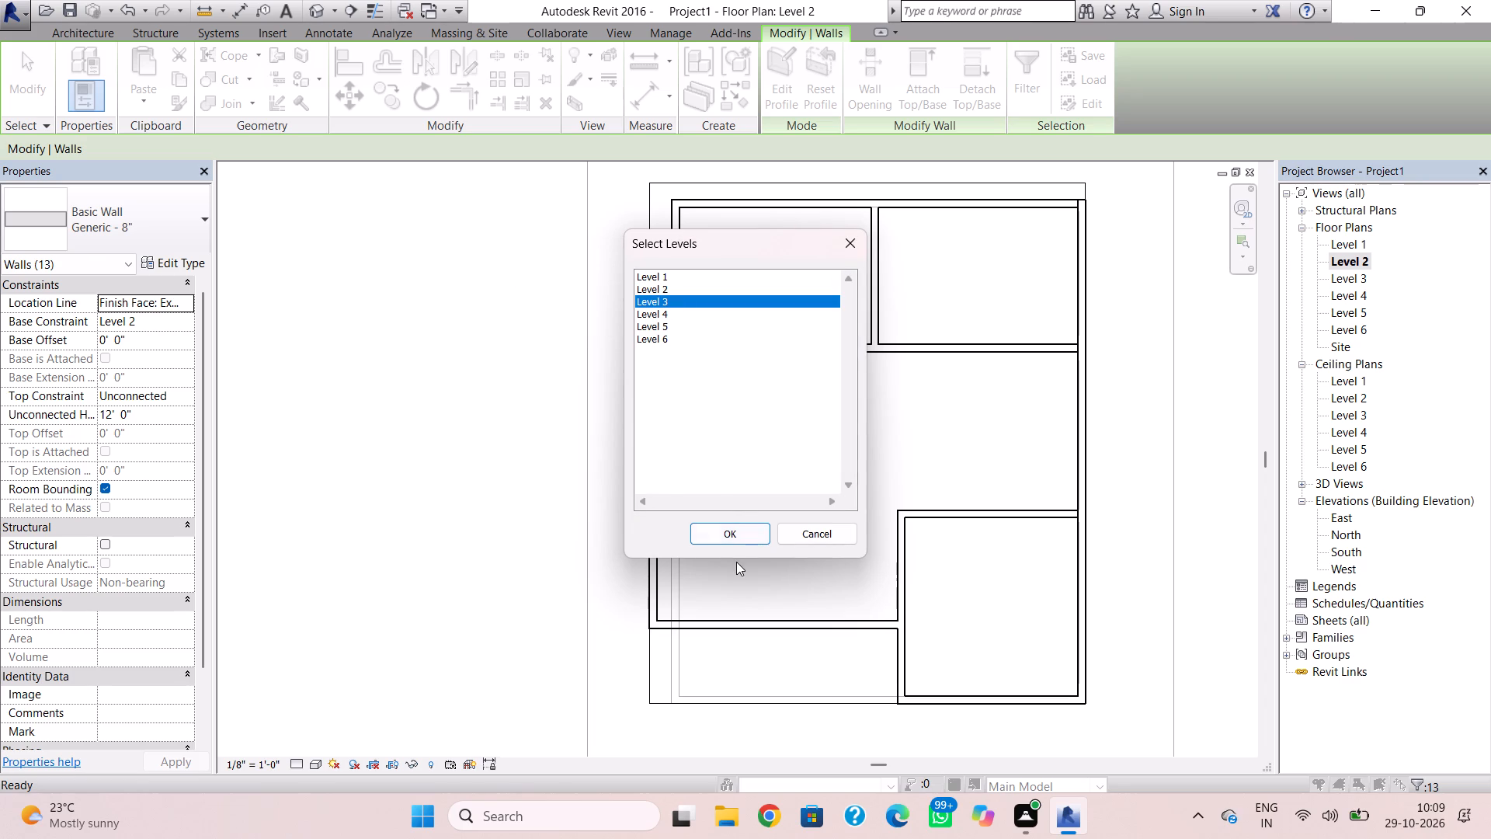
click(732, 539)
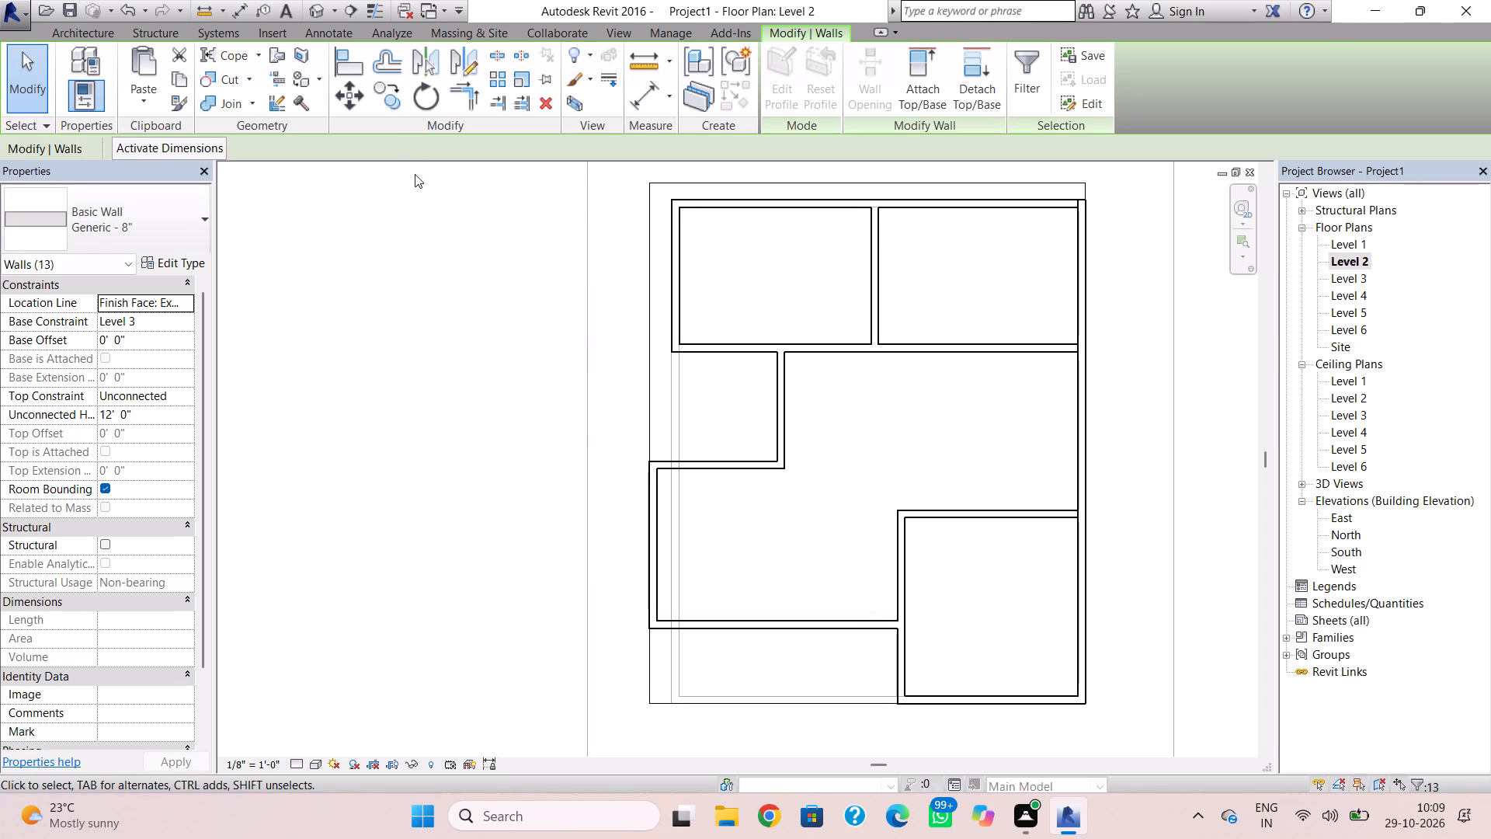
click(320, 13)
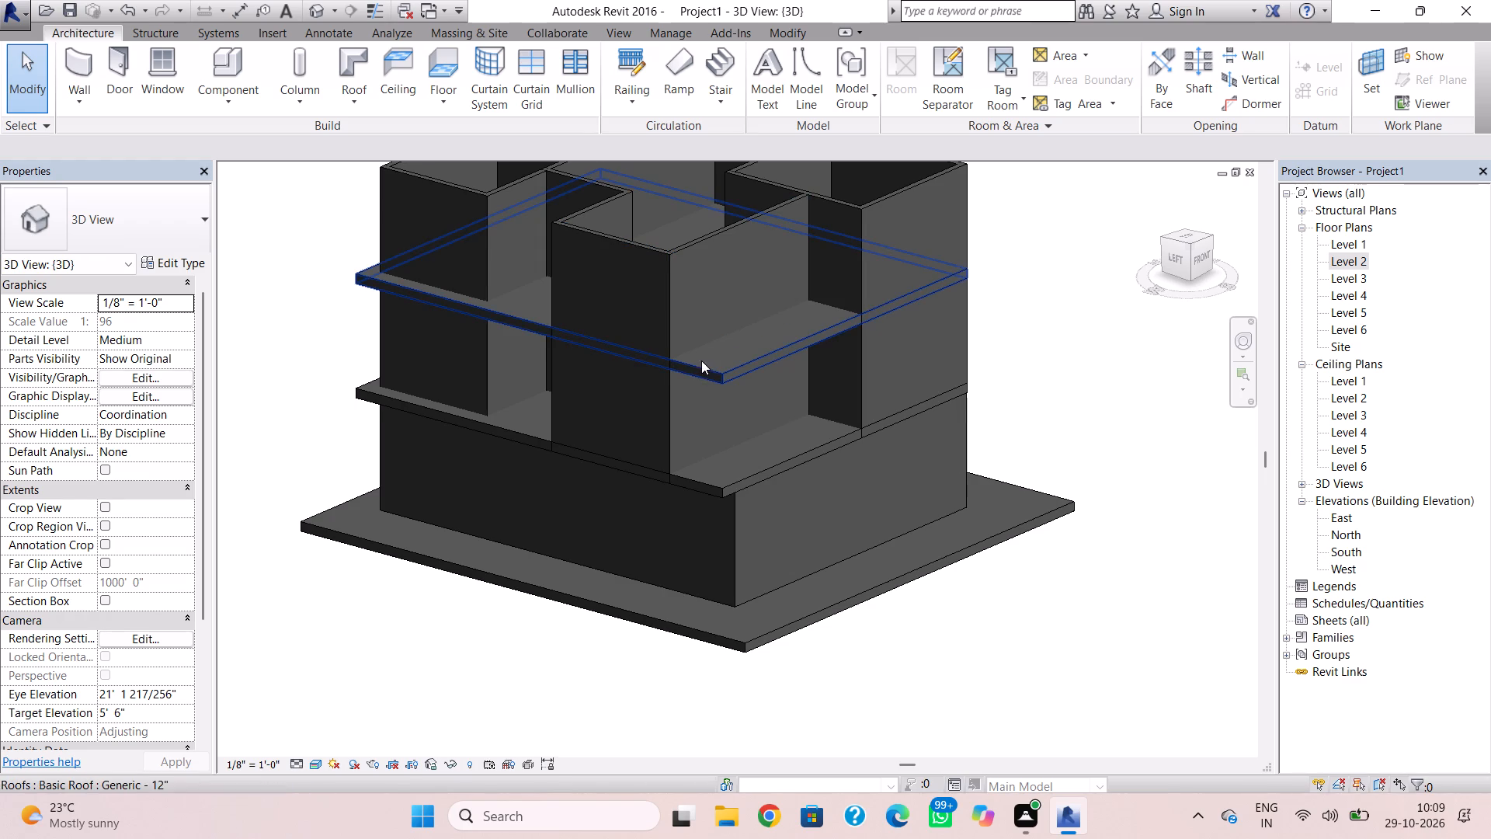
middle_drag(700, 362, 663, 486)
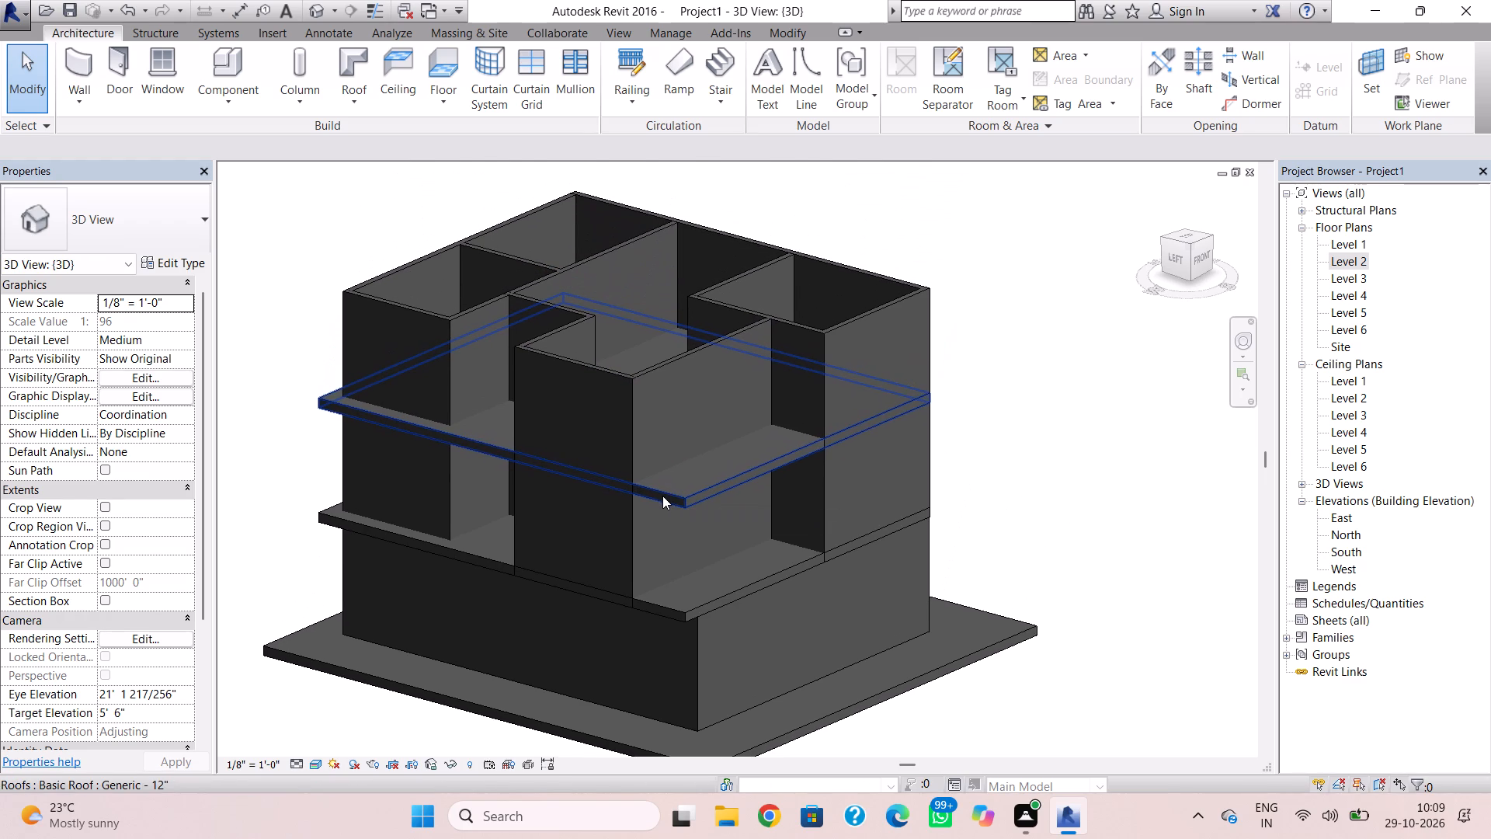
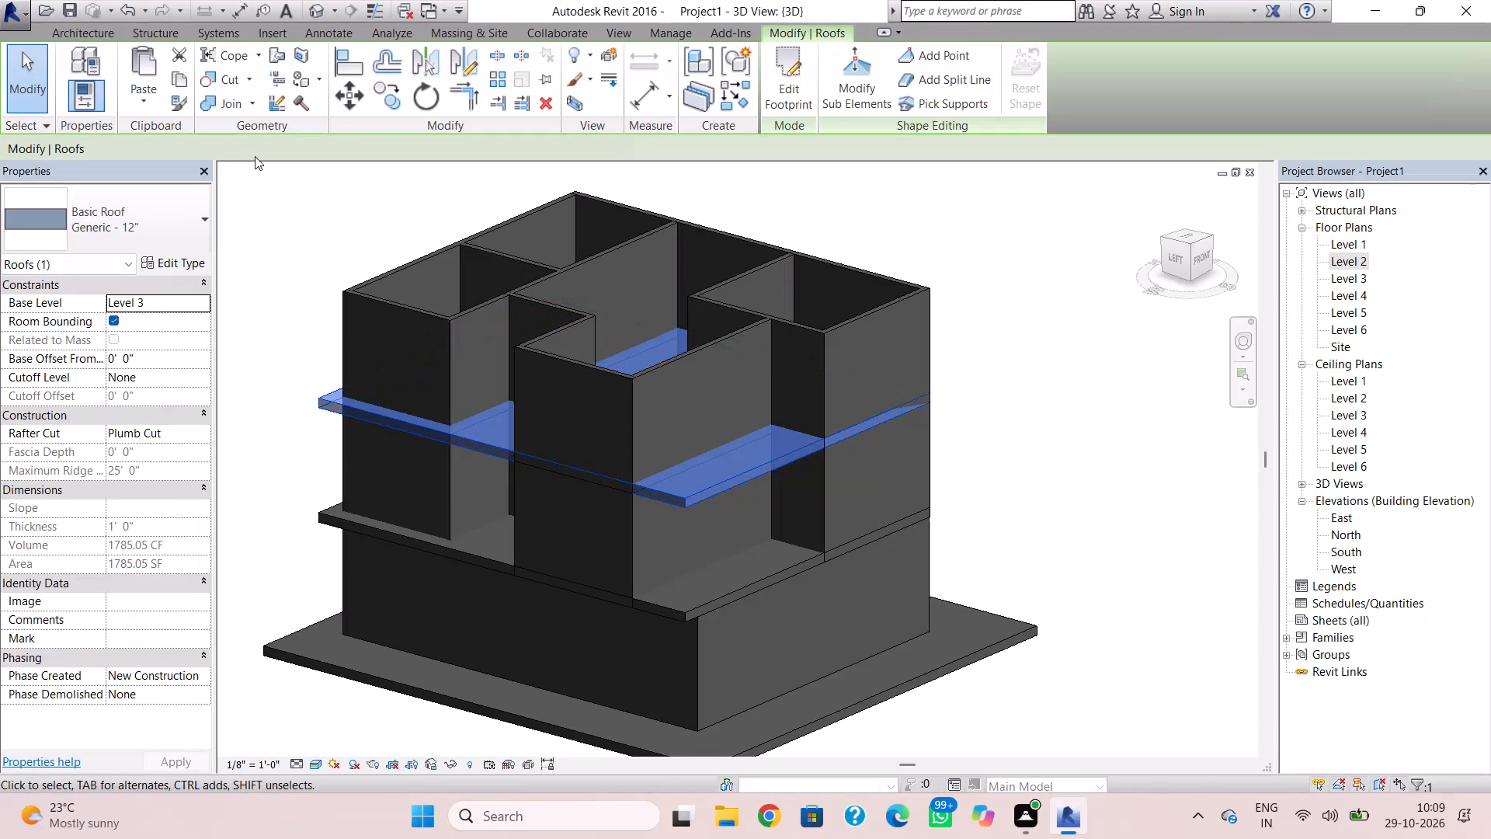
Copy the Level 3 Generic - 12" roof and paste it aligned to Level 4.
click(174, 77)
click(152, 96)
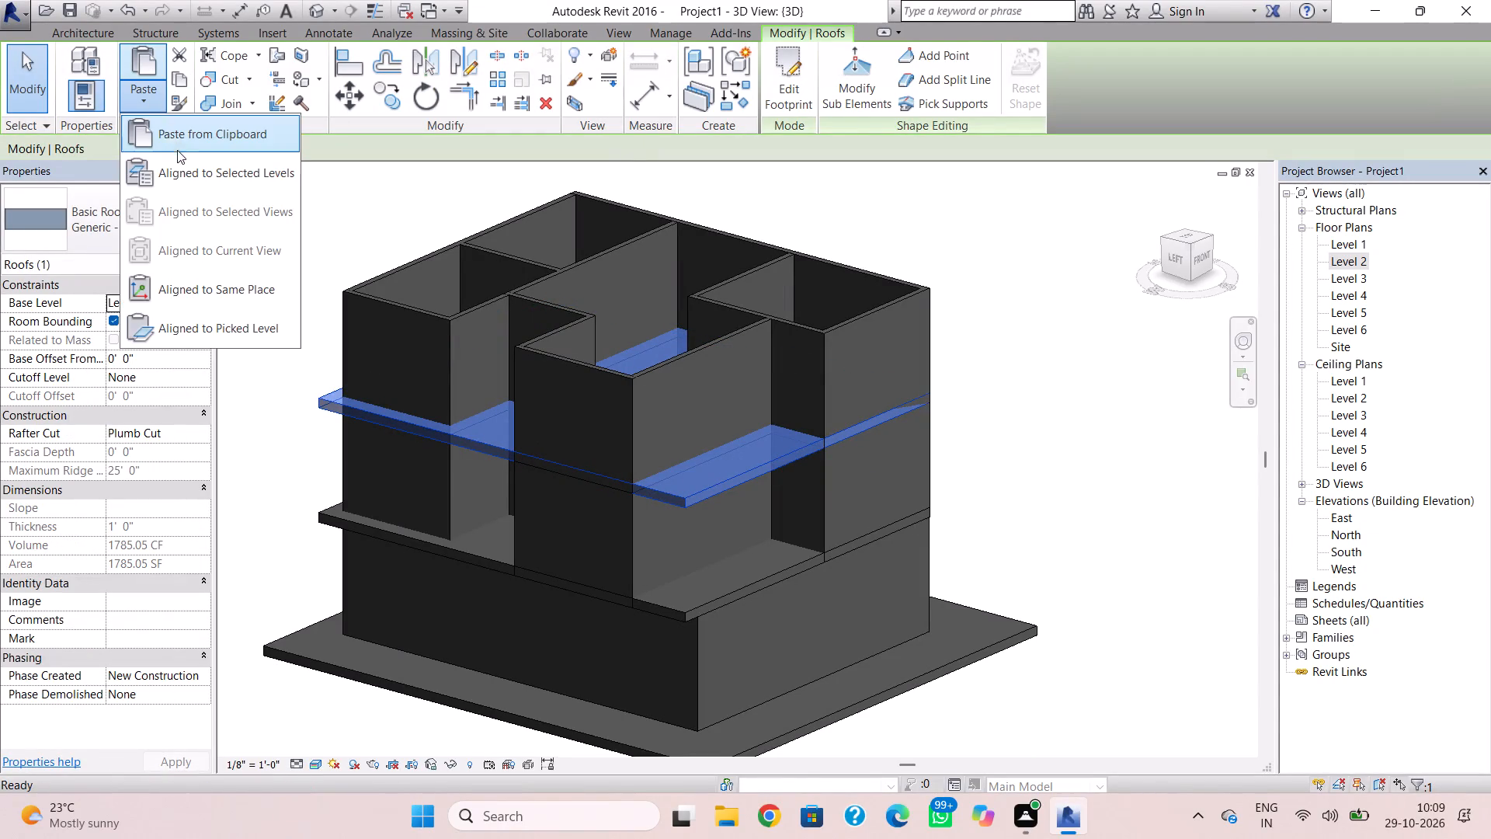
click(182, 168)
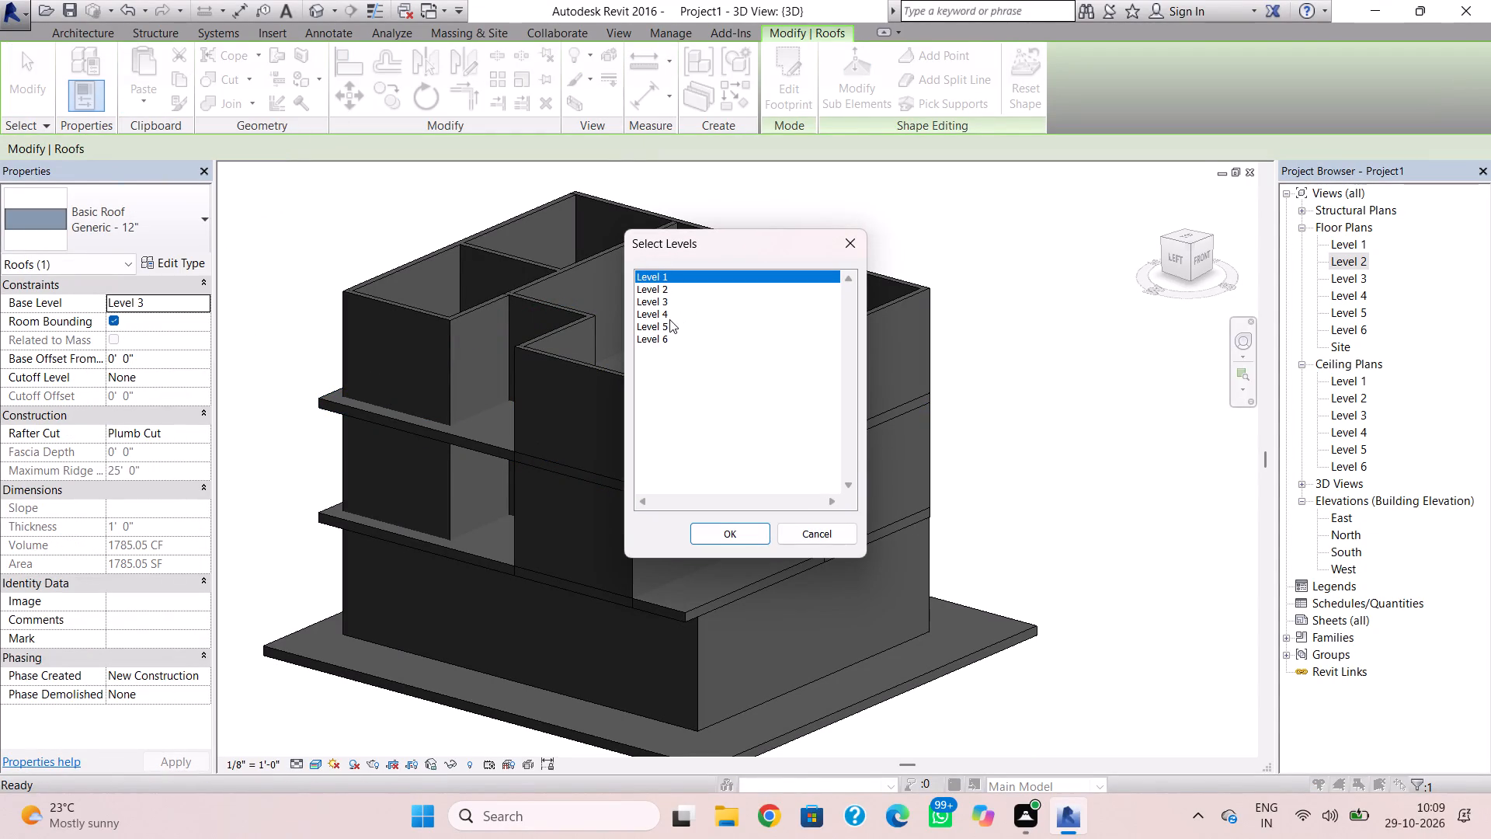
click(673, 313)
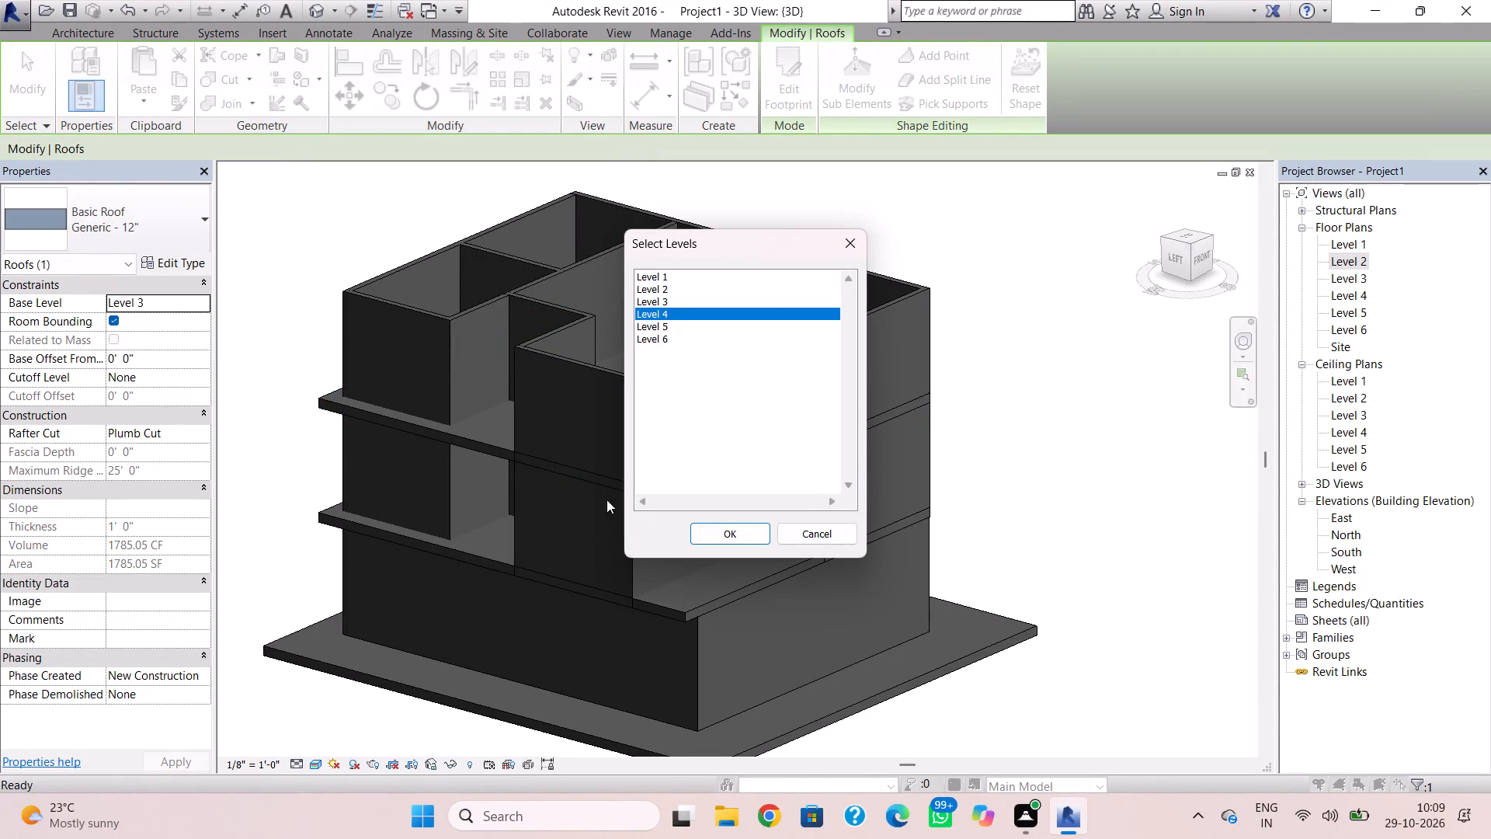
click(718, 526)
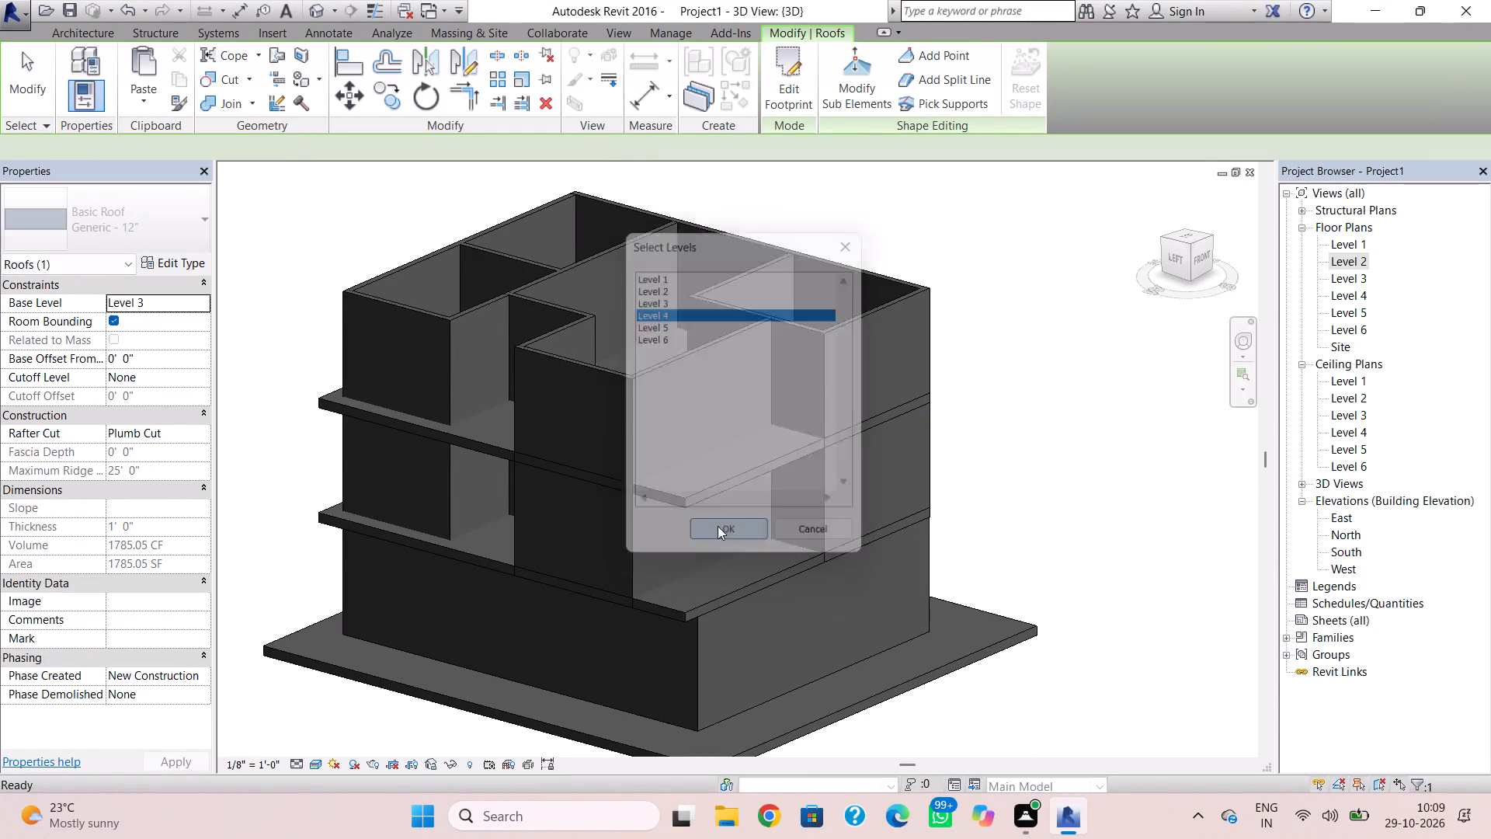
key(Escape)
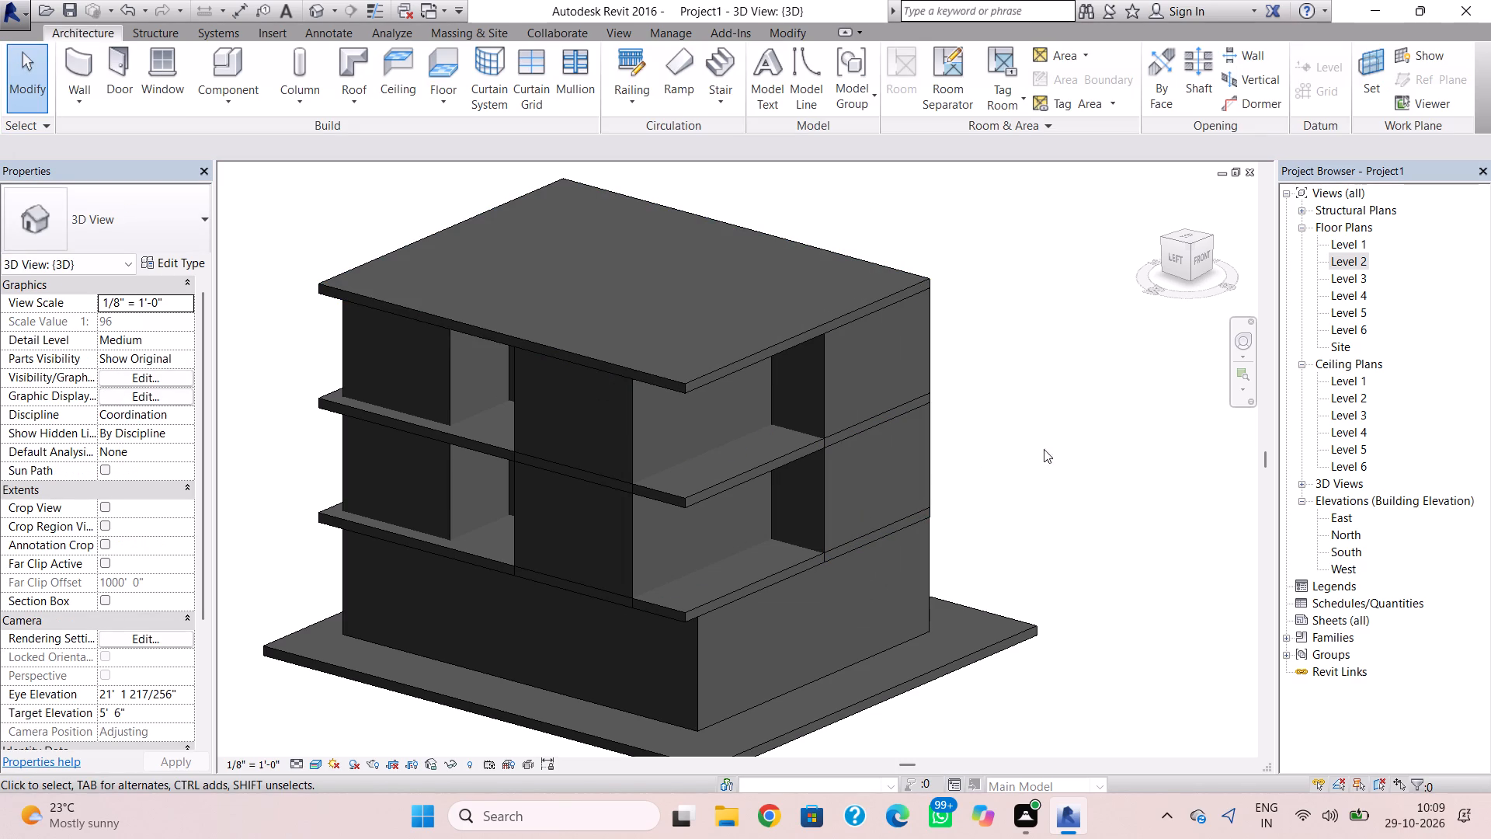
In the Level 2 plan, copy all thirteen Generic - 8" walls and paste them aligned to Levels 4 and 5.
click(1340, 265)
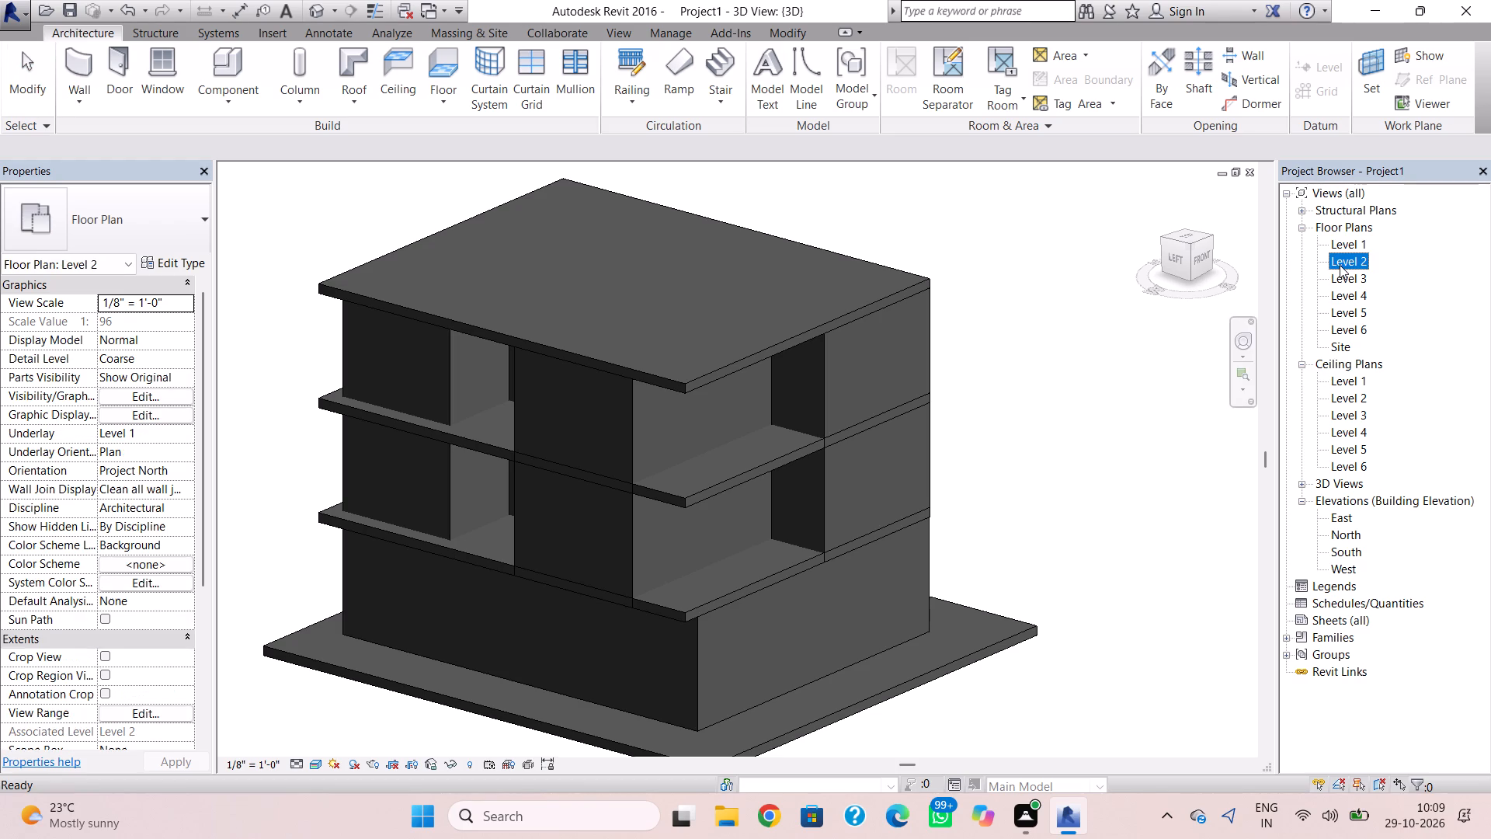
double_click(1343, 266)
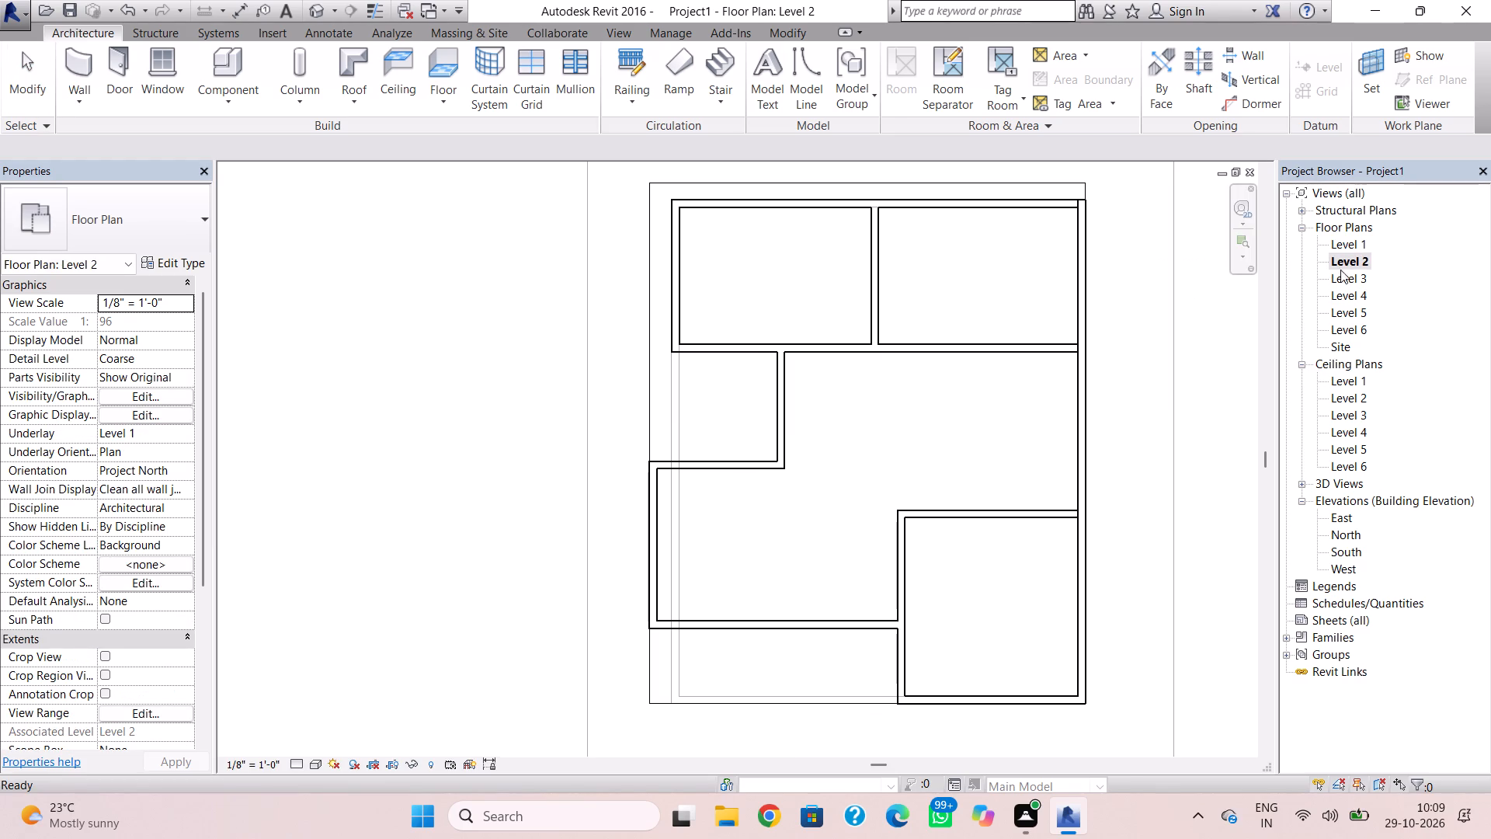
drag(964, 270, 926, 426)
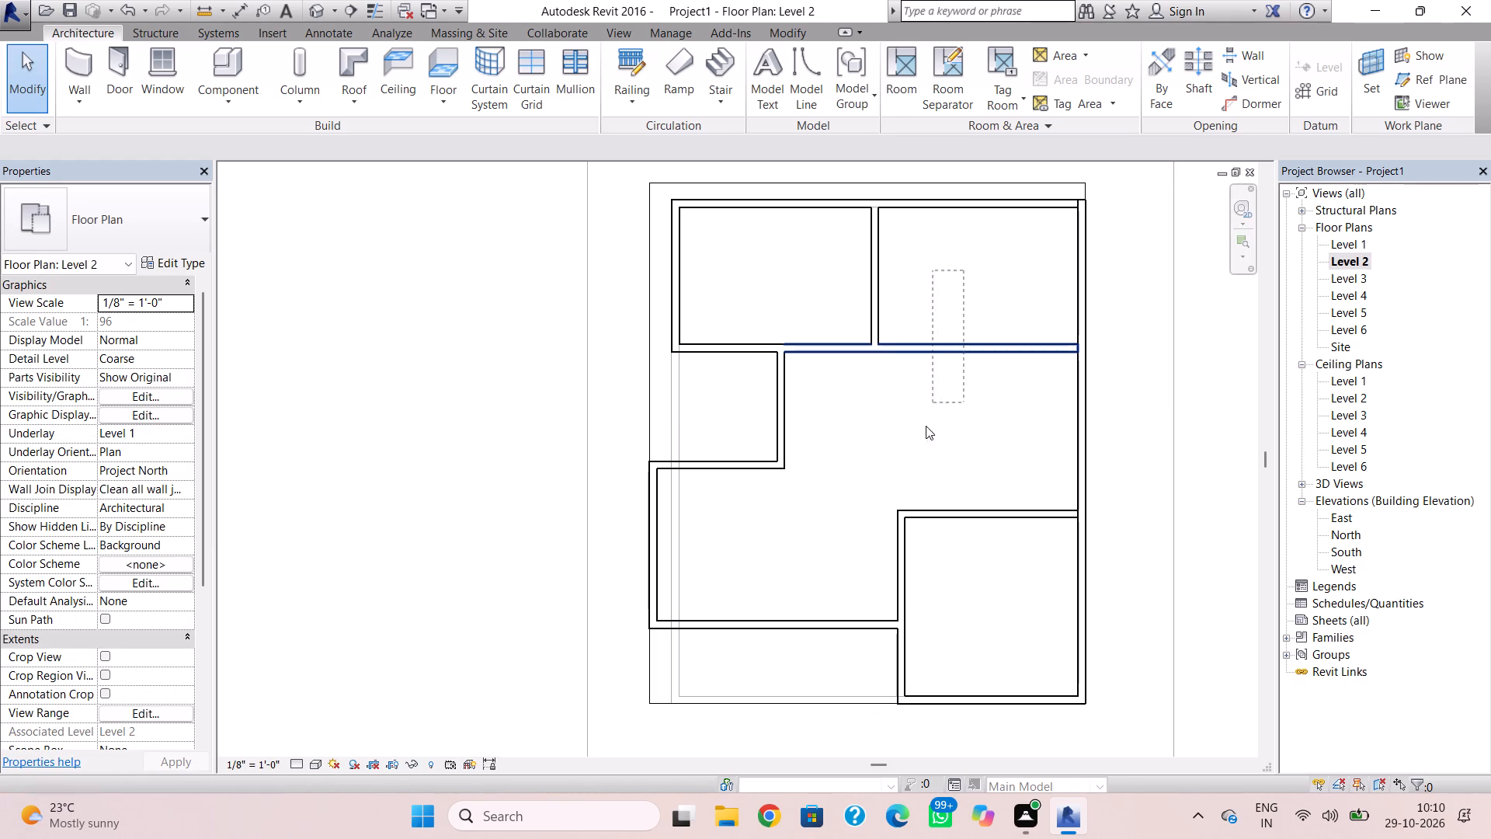
drag(926, 426, 745, 640)
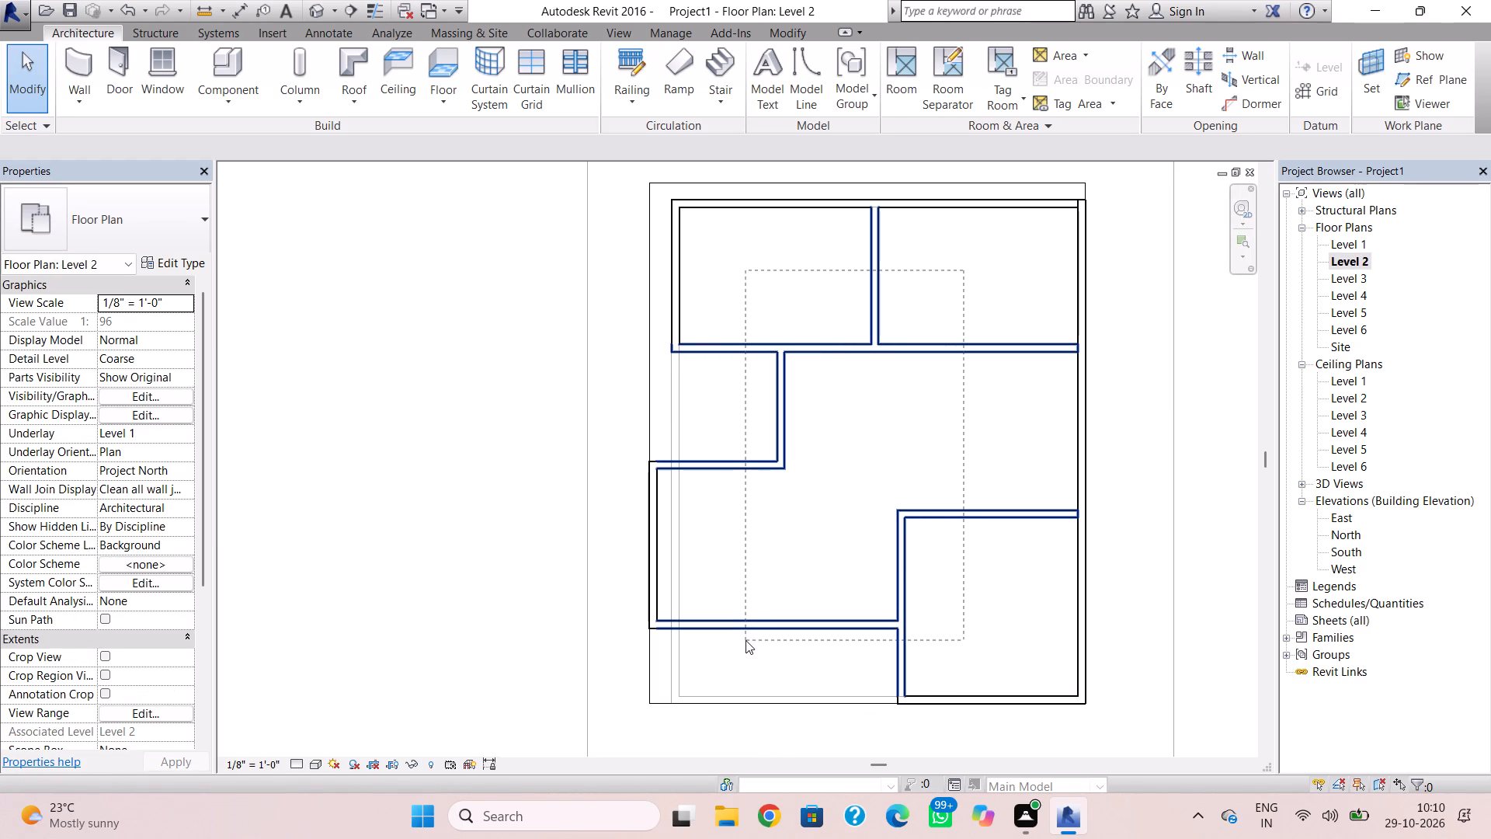
drag(745, 640, 745, 643)
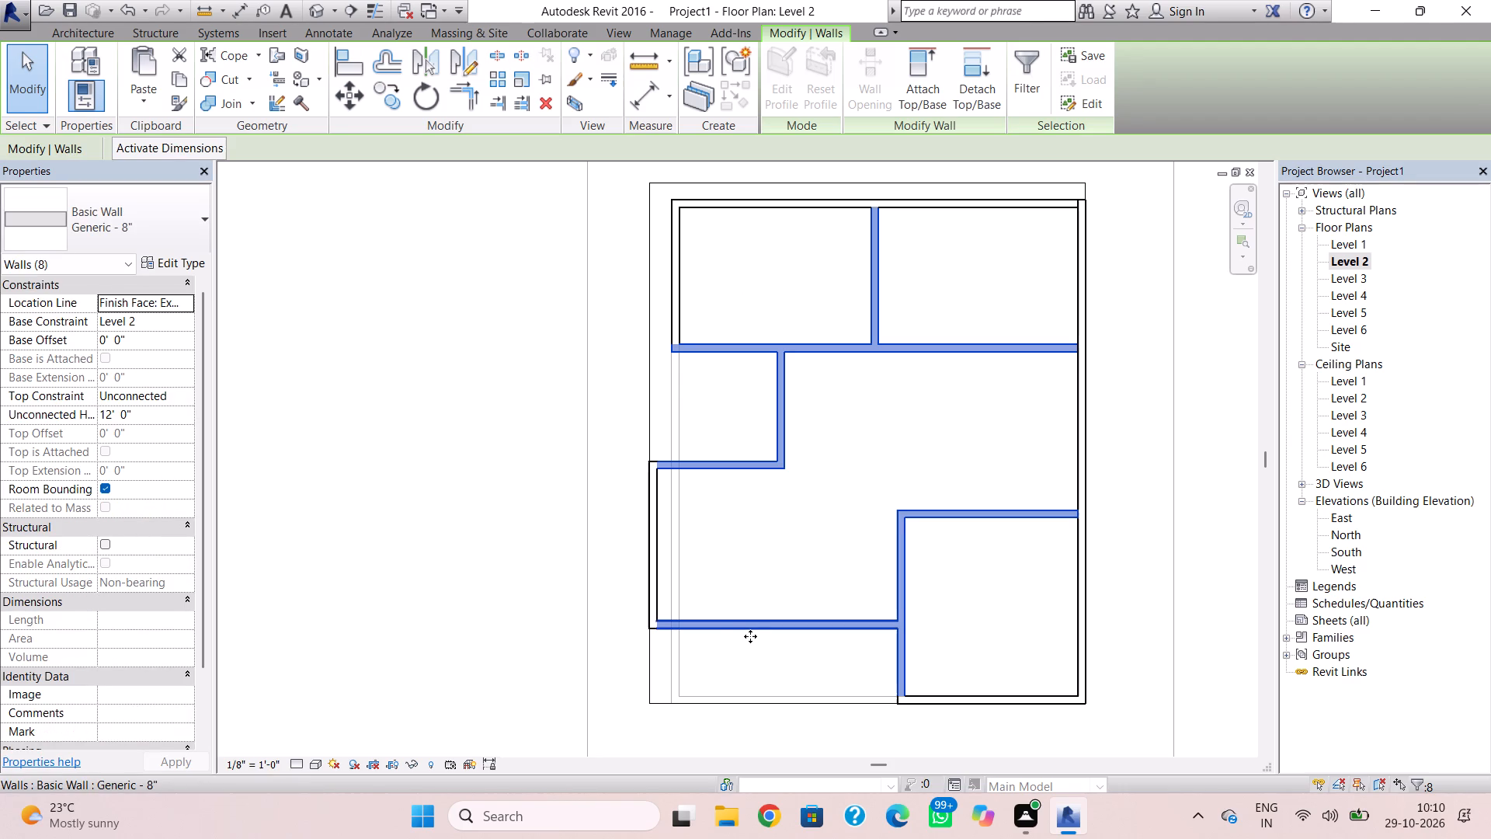
ctrl+click(647, 539)
ctrl+click(681, 319)
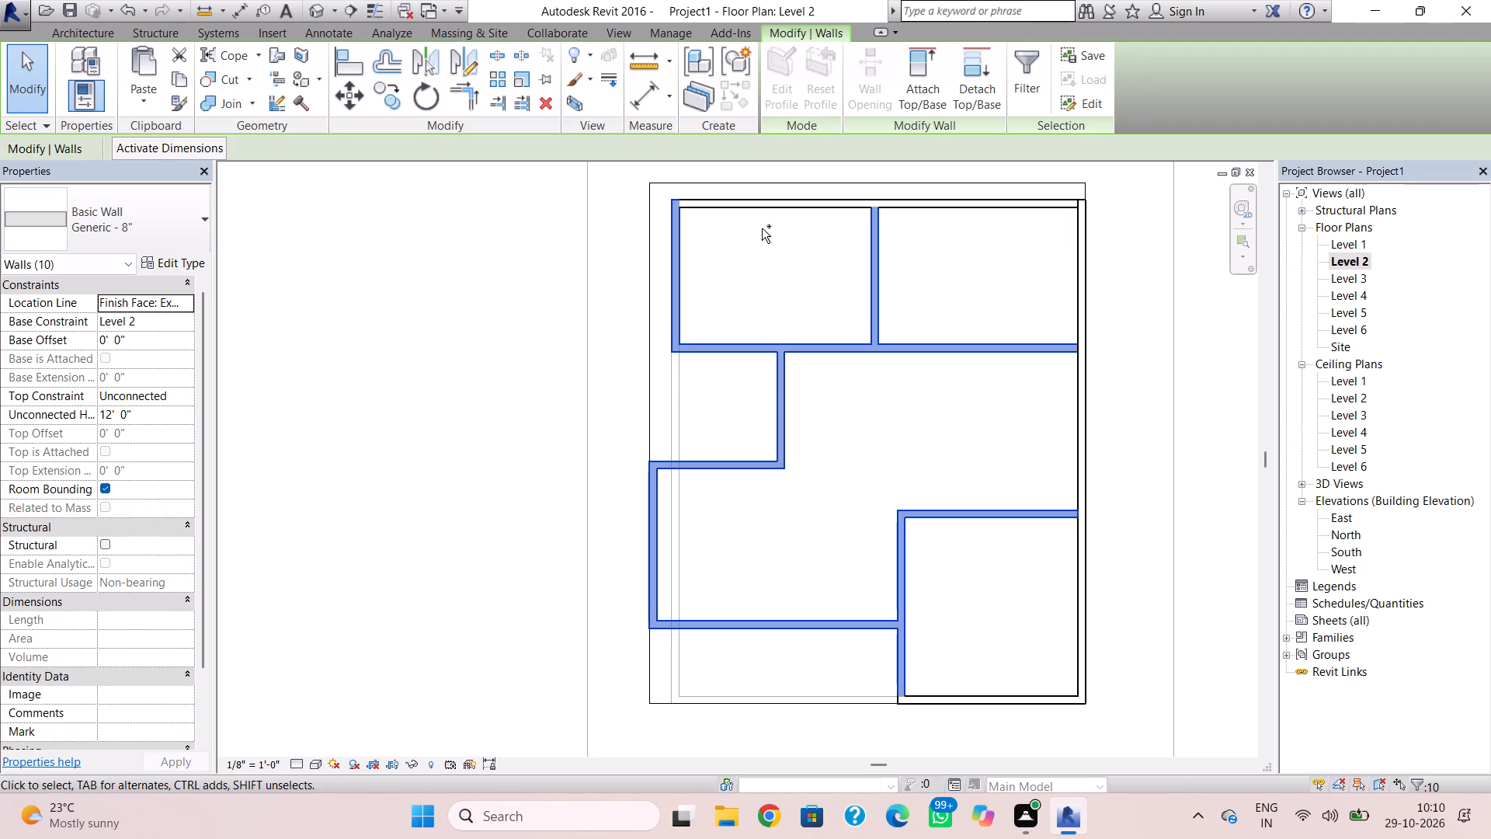
ctrl+click(790, 197)
ctrl+click(1083, 330)
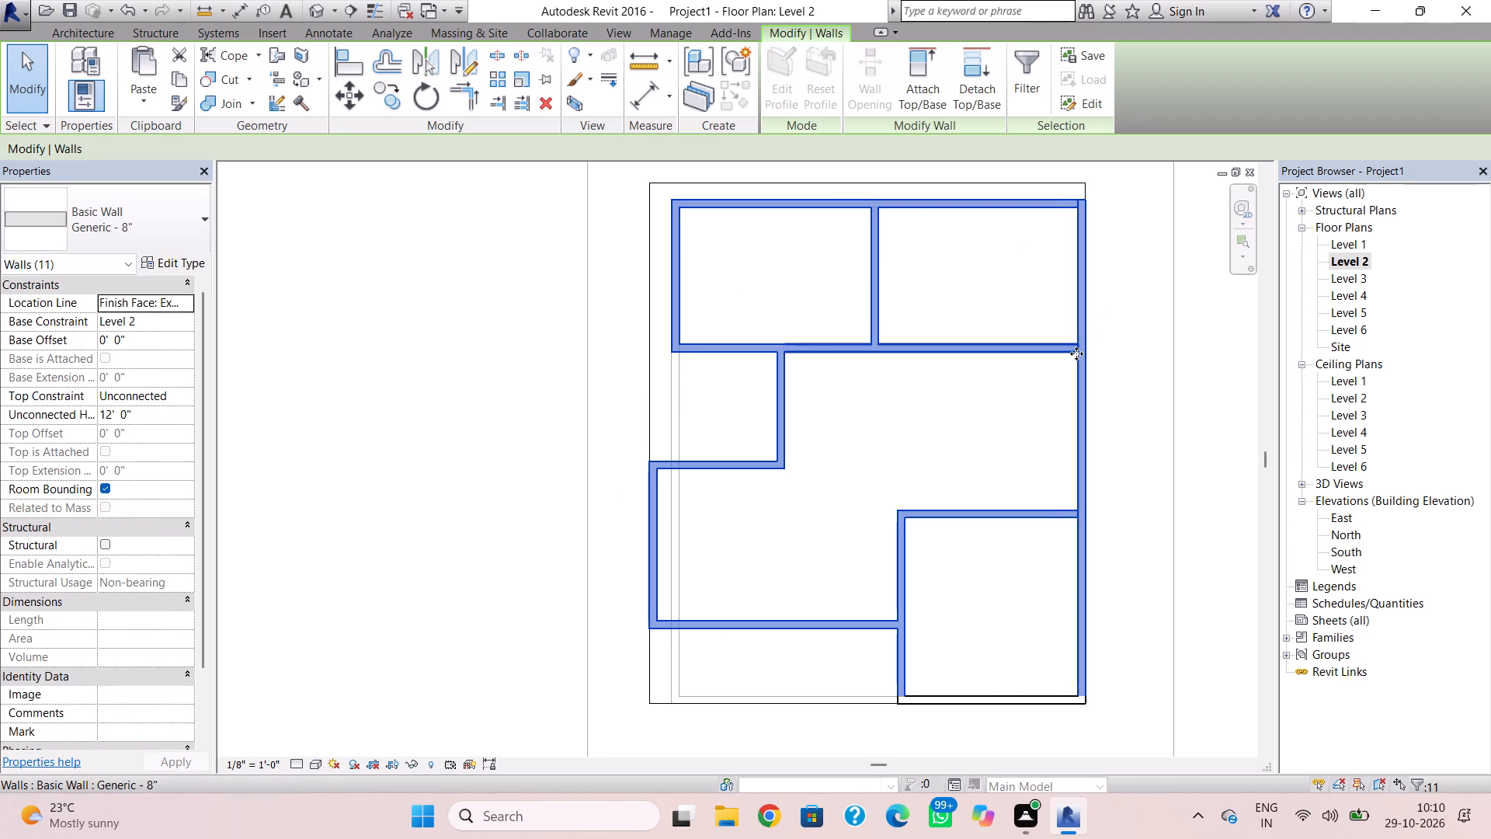
ctrl+click(984, 694)
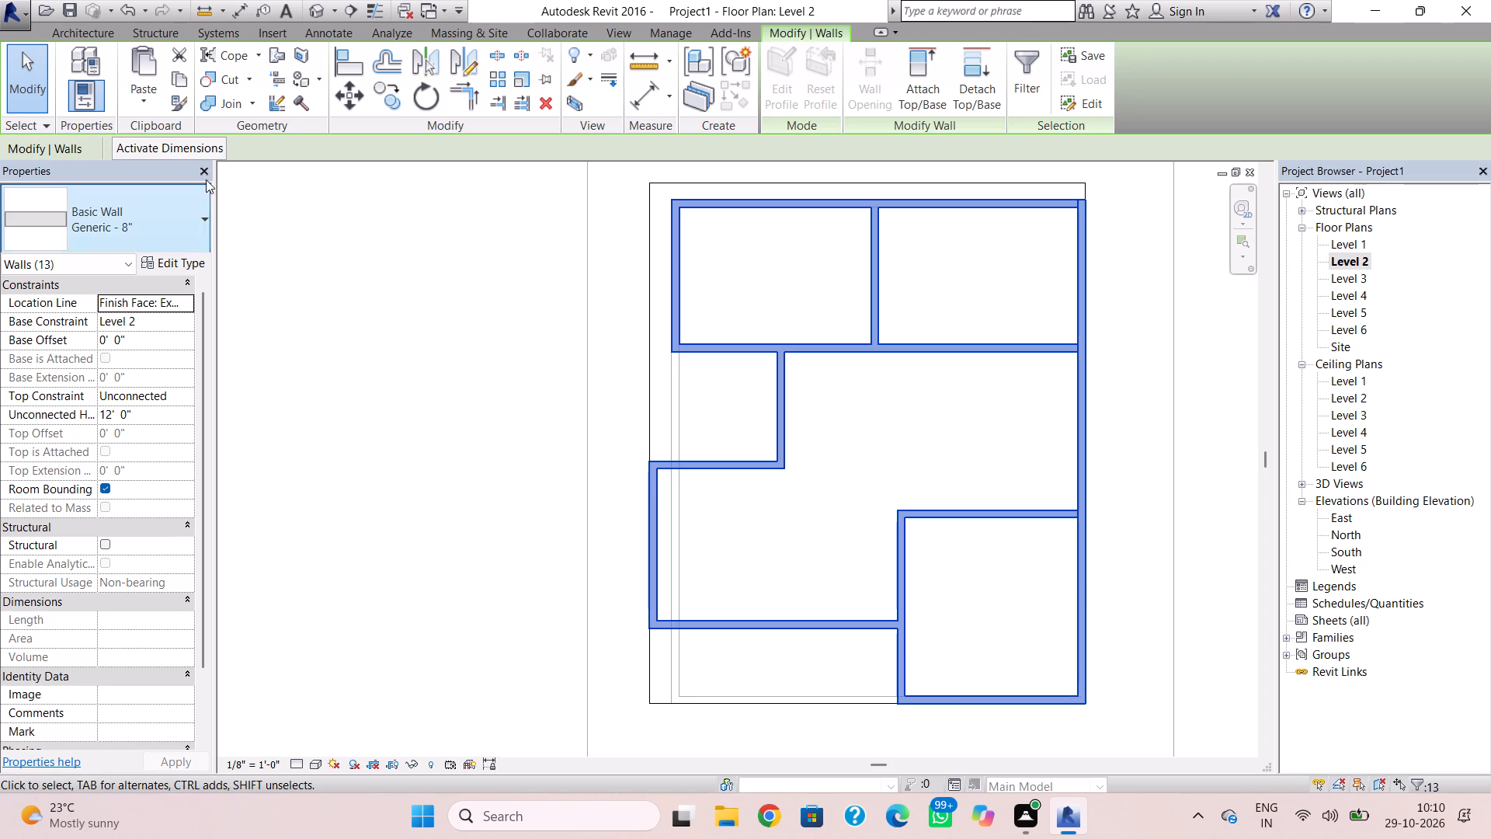
click(182, 78)
click(160, 96)
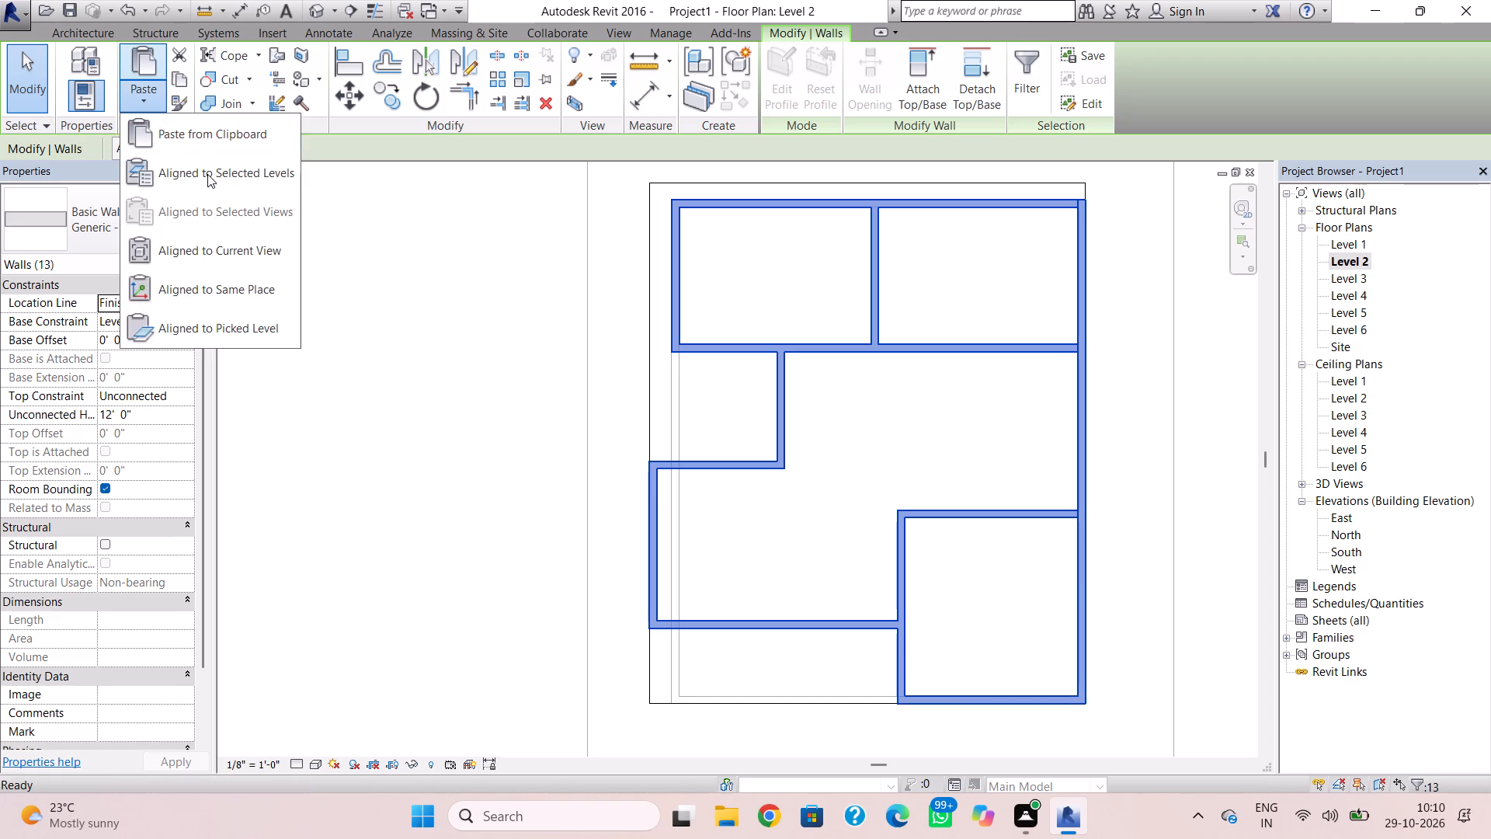
click(207, 174)
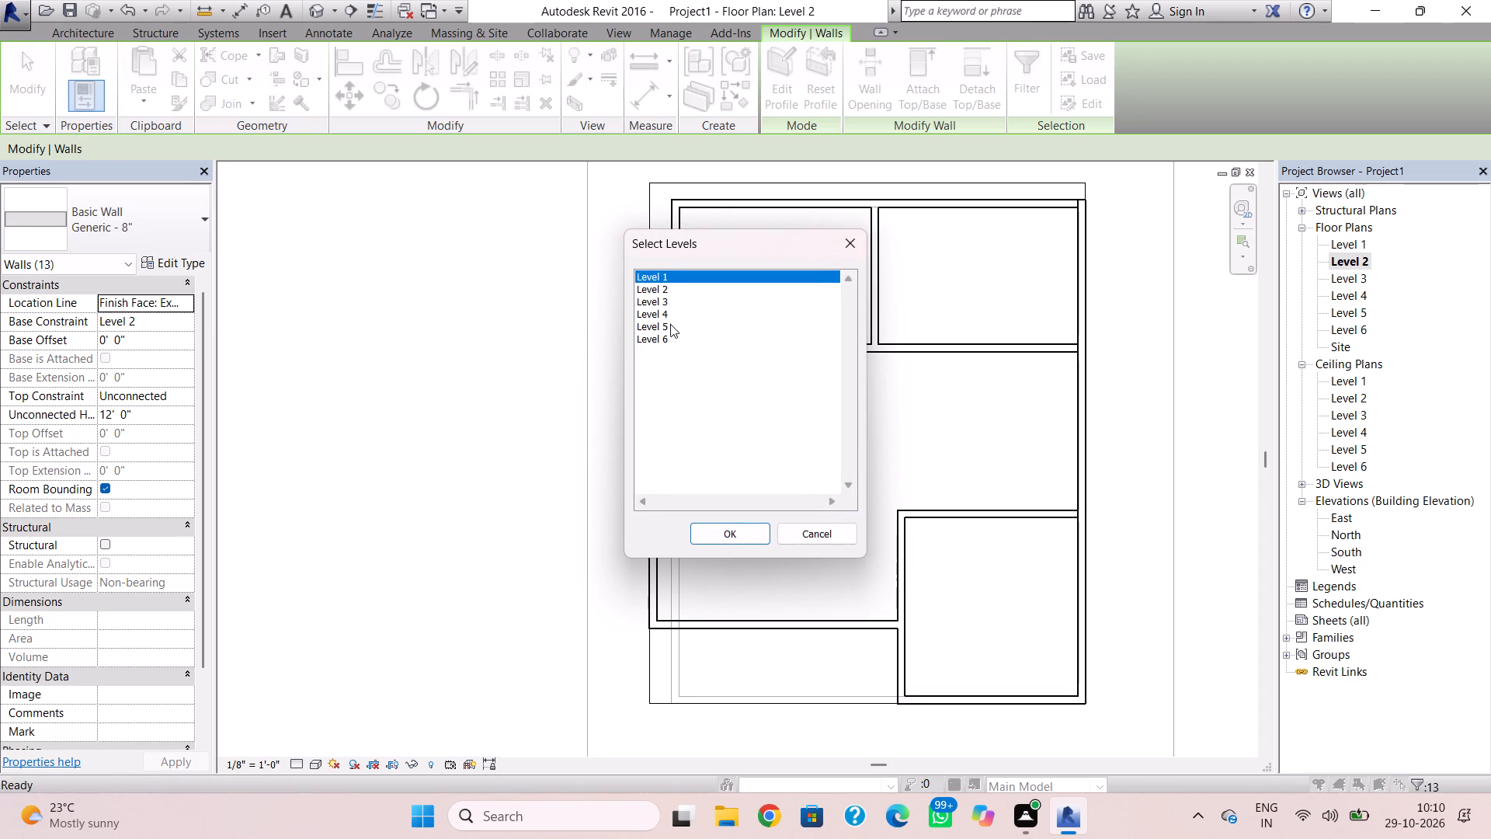
drag(670, 313, 670, 322)
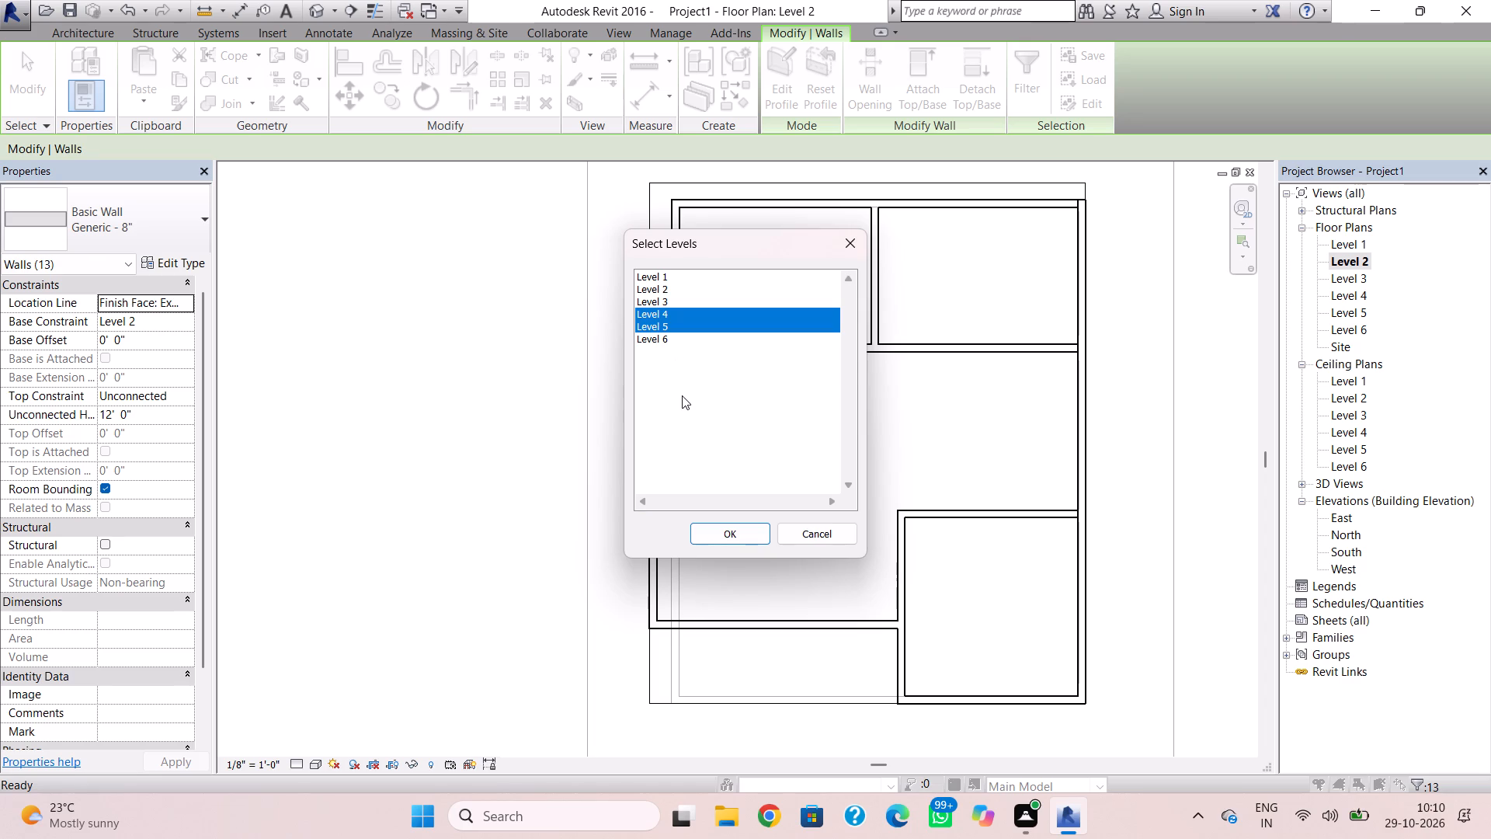
click(723, 526)
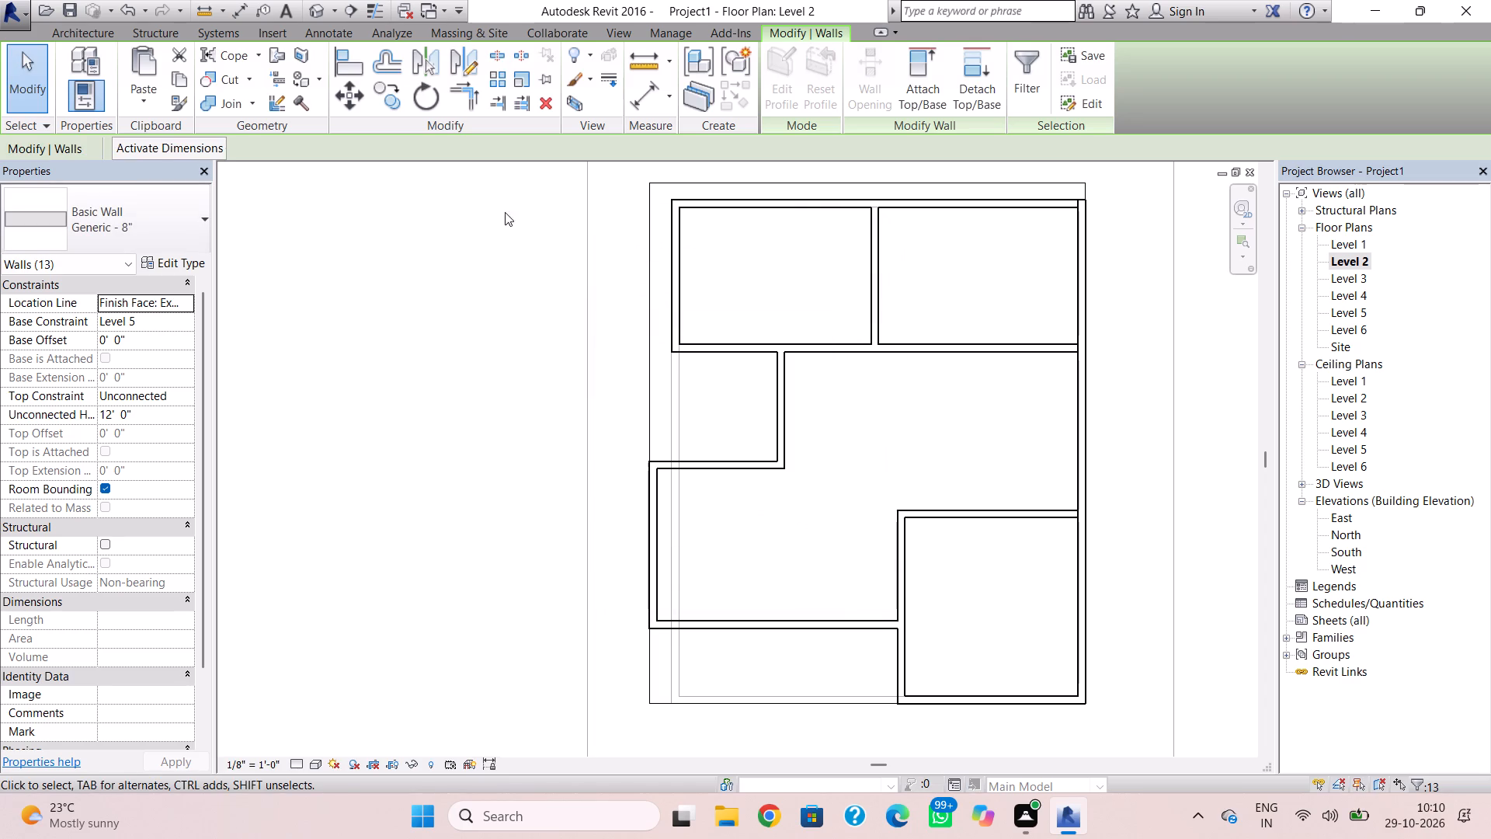
In the 3D view, copy the Level 4 Generic - 12" roof and paste it aligned to Level 5.
click(315, 7)
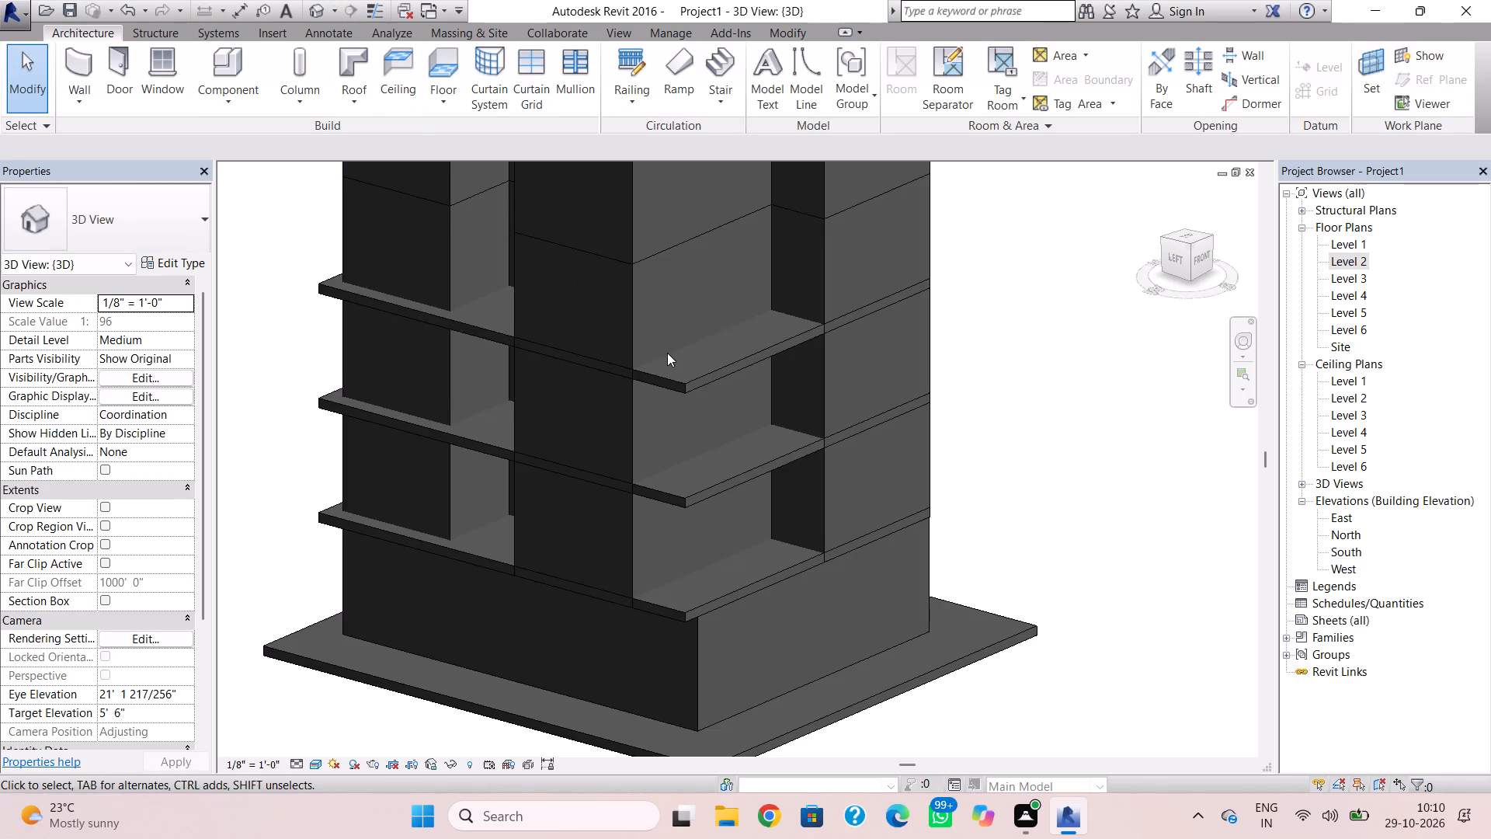
scroll(669, 352, down, 1)
middle_drag(679, 369, 699, 503)
click(699, 503)
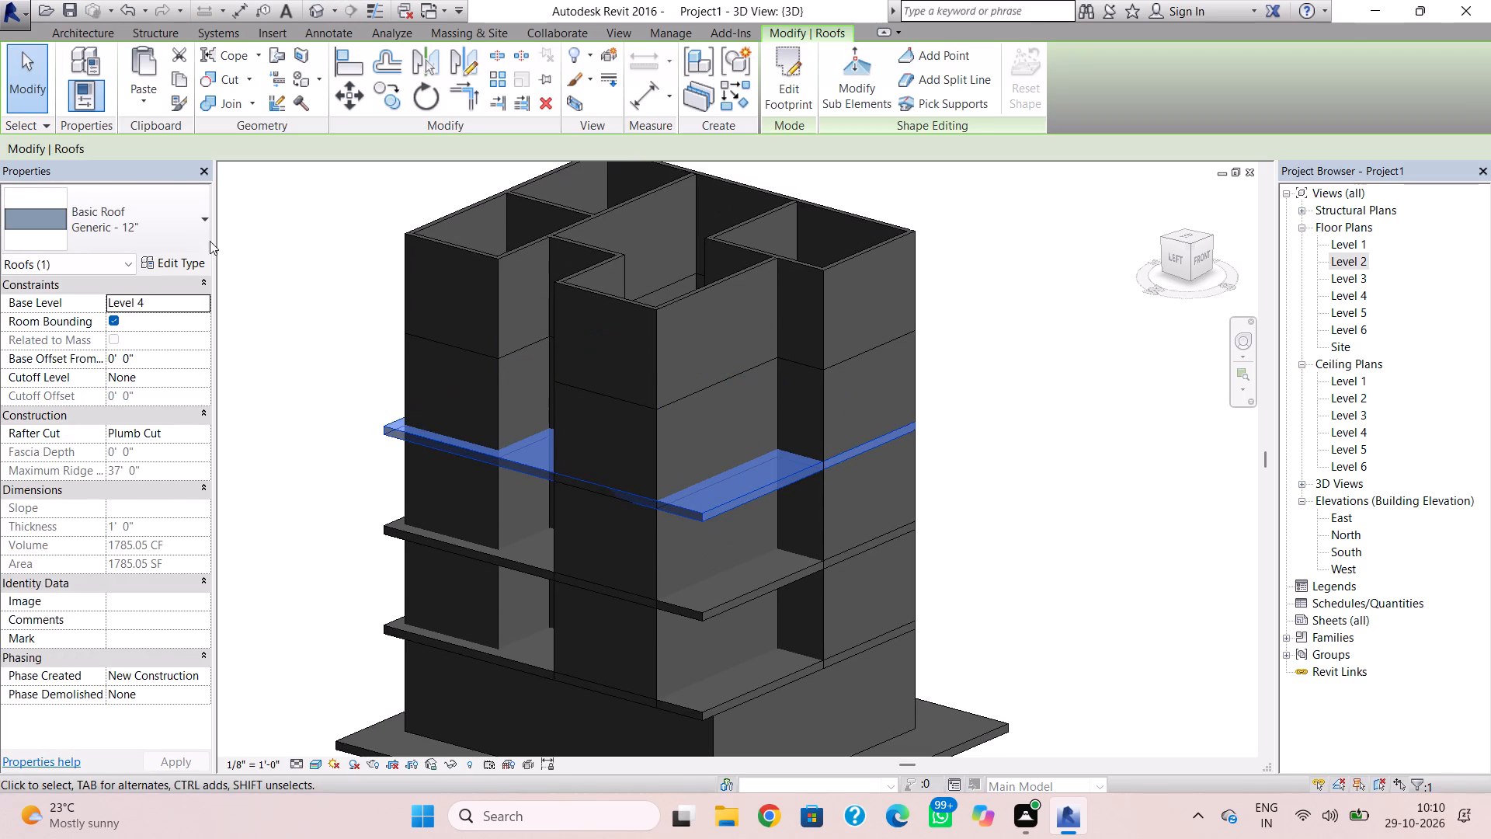
click(179, 85)
click(158, 99)
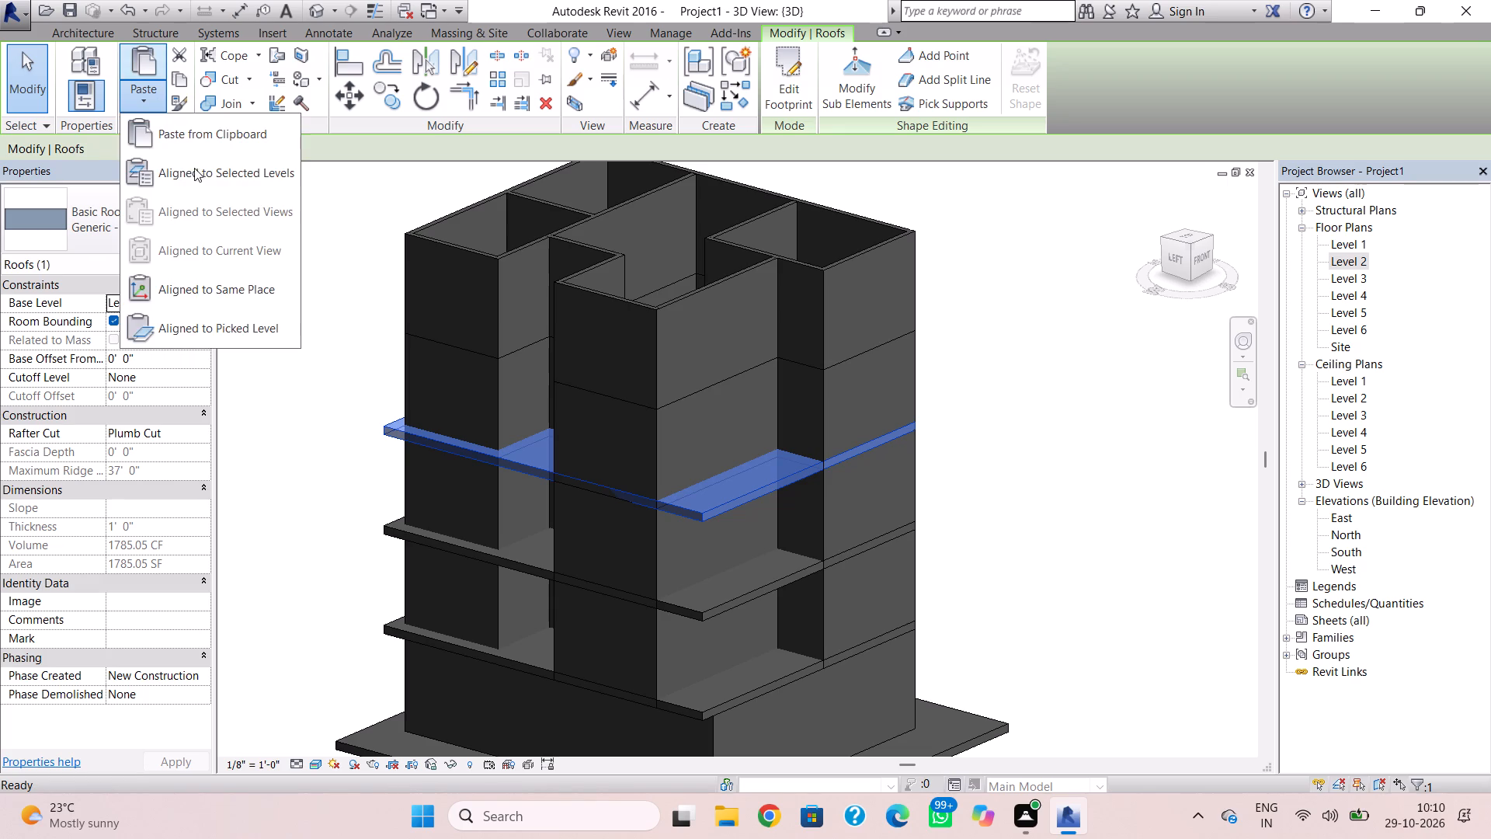
click(200, 176)
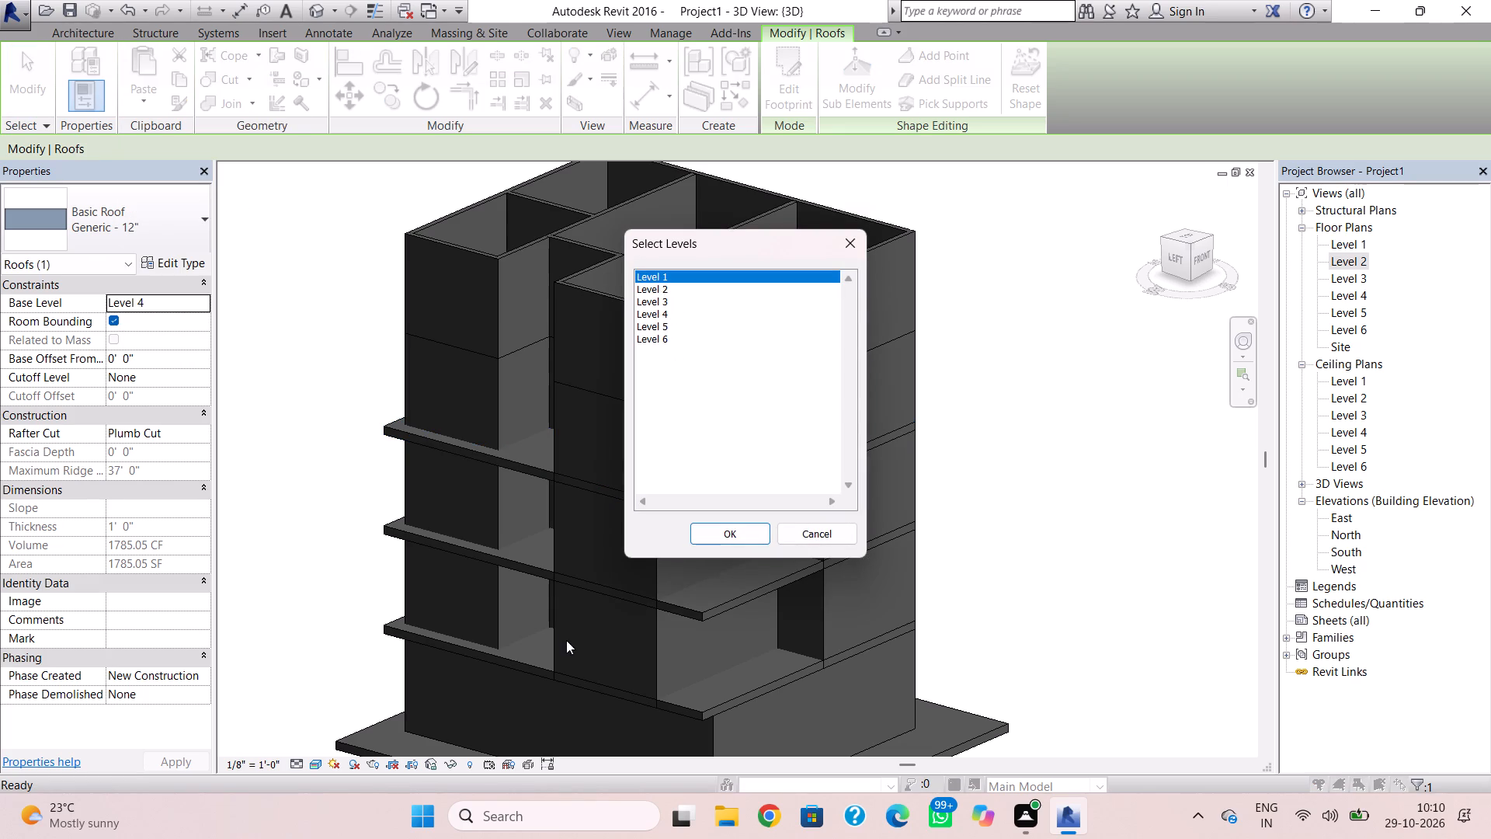
click(679, 327)
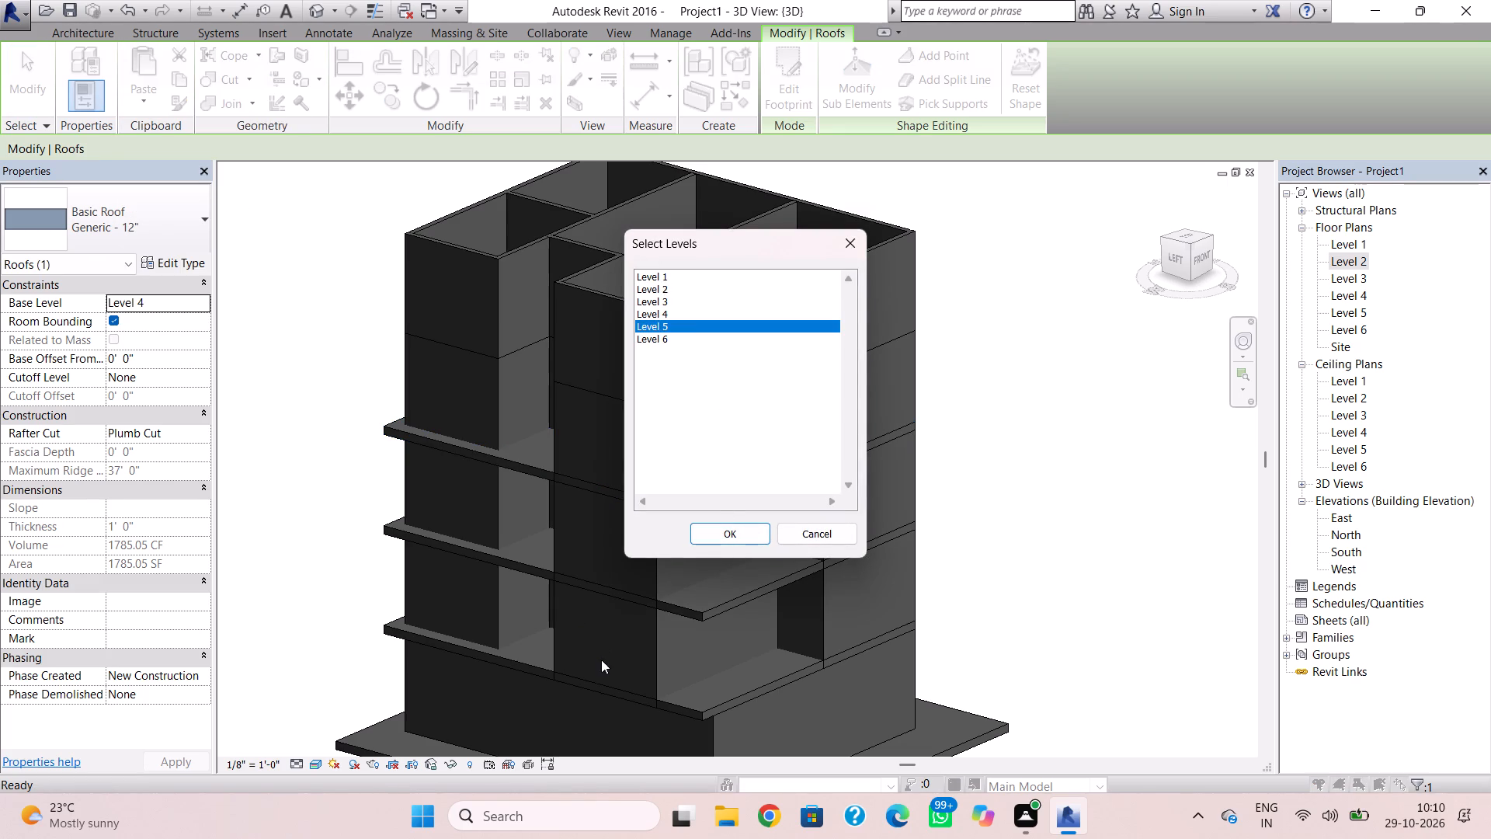
click(709, 531)
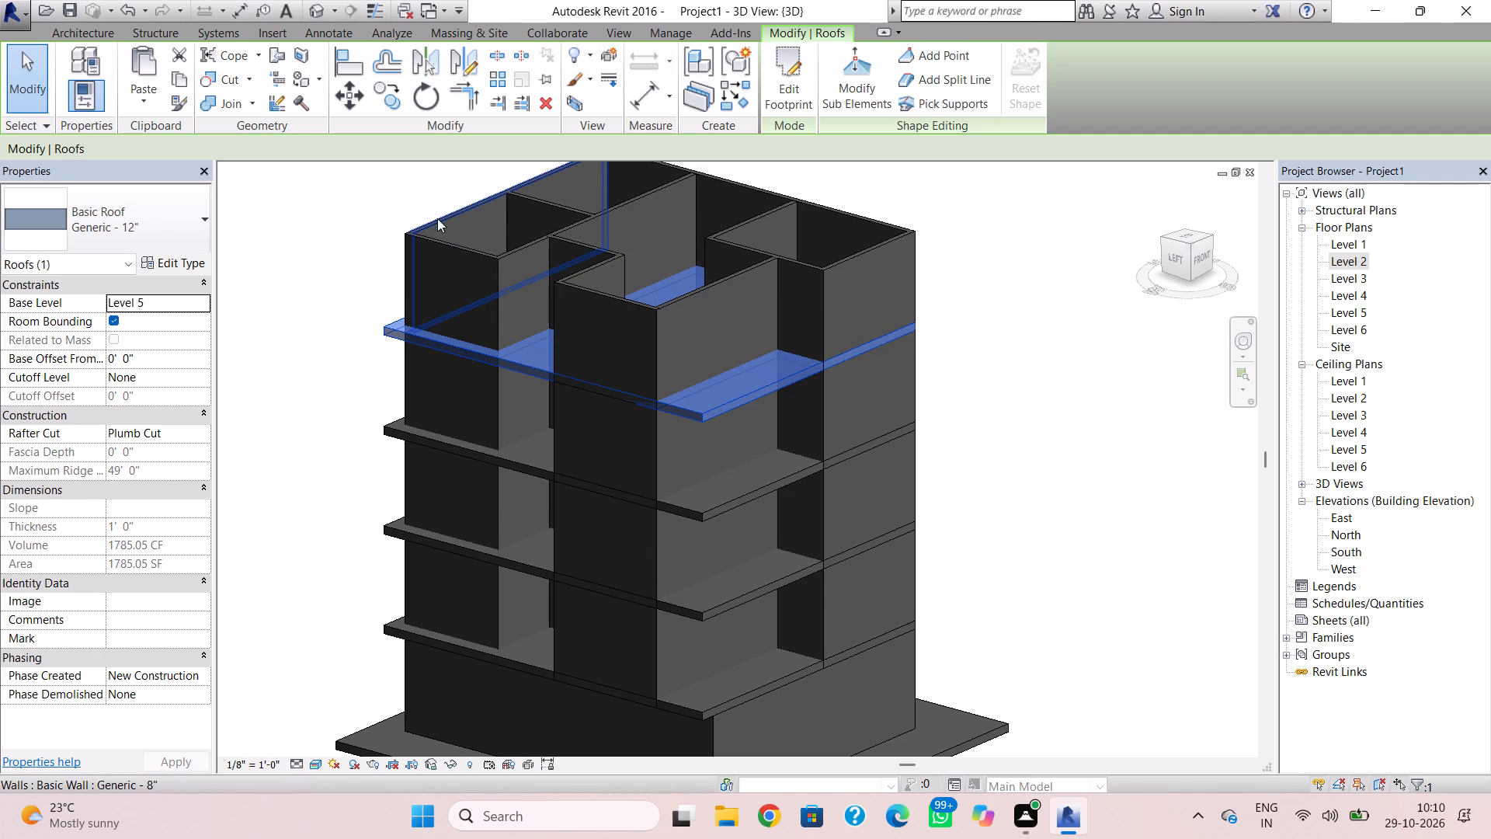
Copy the Level 5 Generic - 12" roof and paste it aligned to Level 6.
click(184, 82)
click(159, 97)
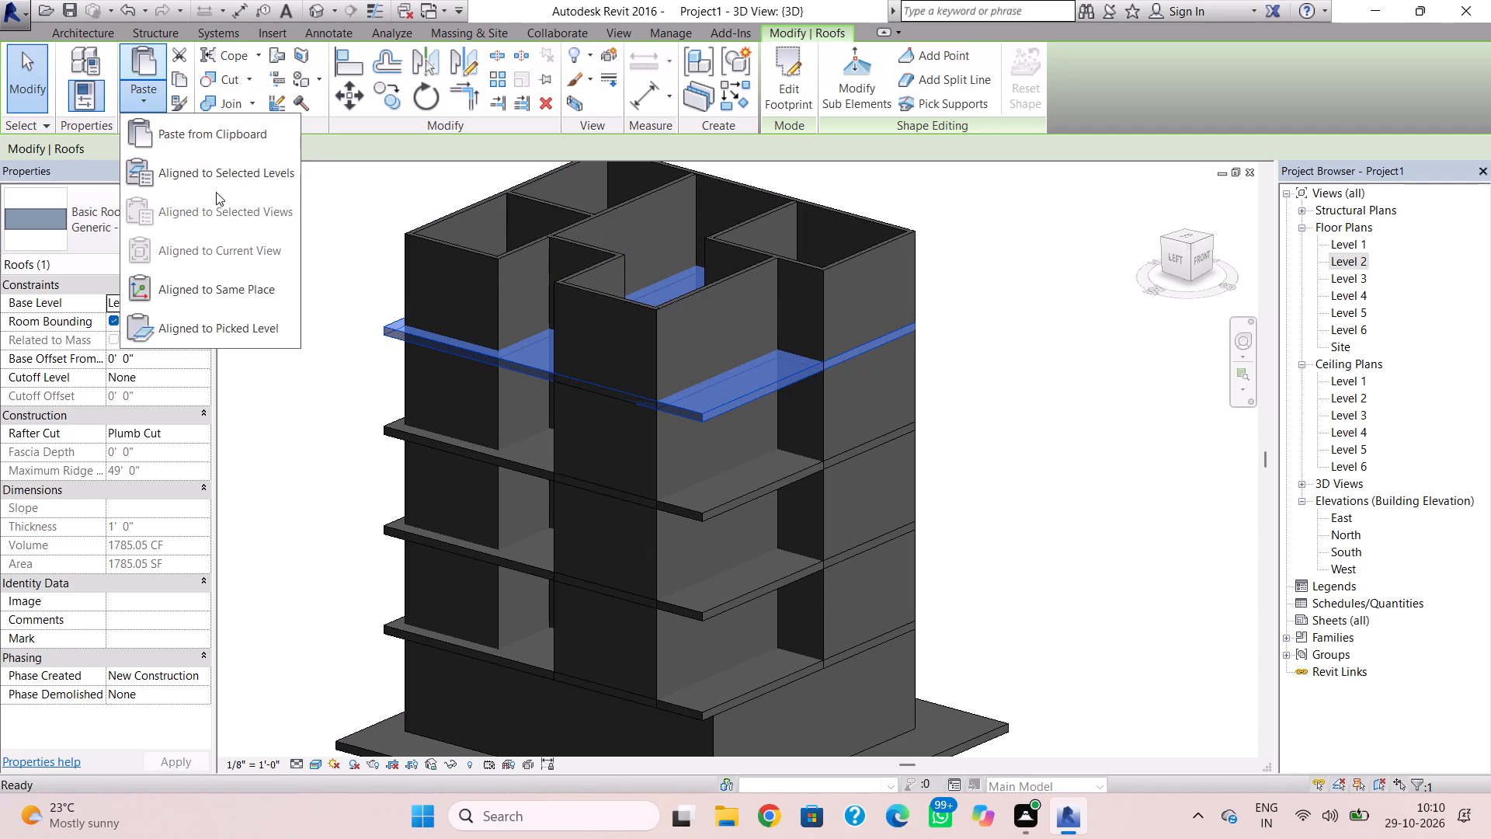
click(217, 189)
click(672, 342)
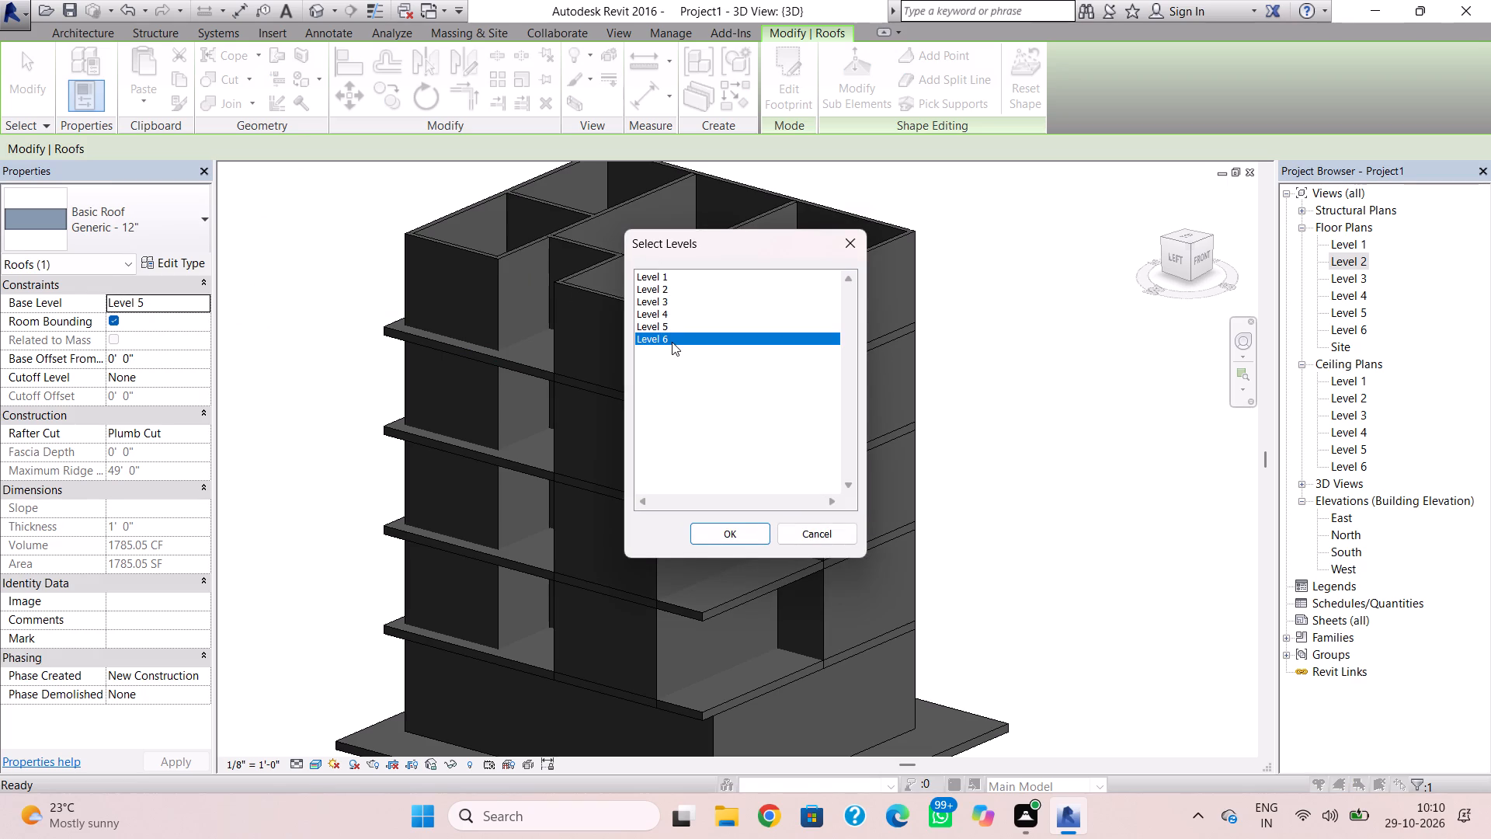
click(719, 527)
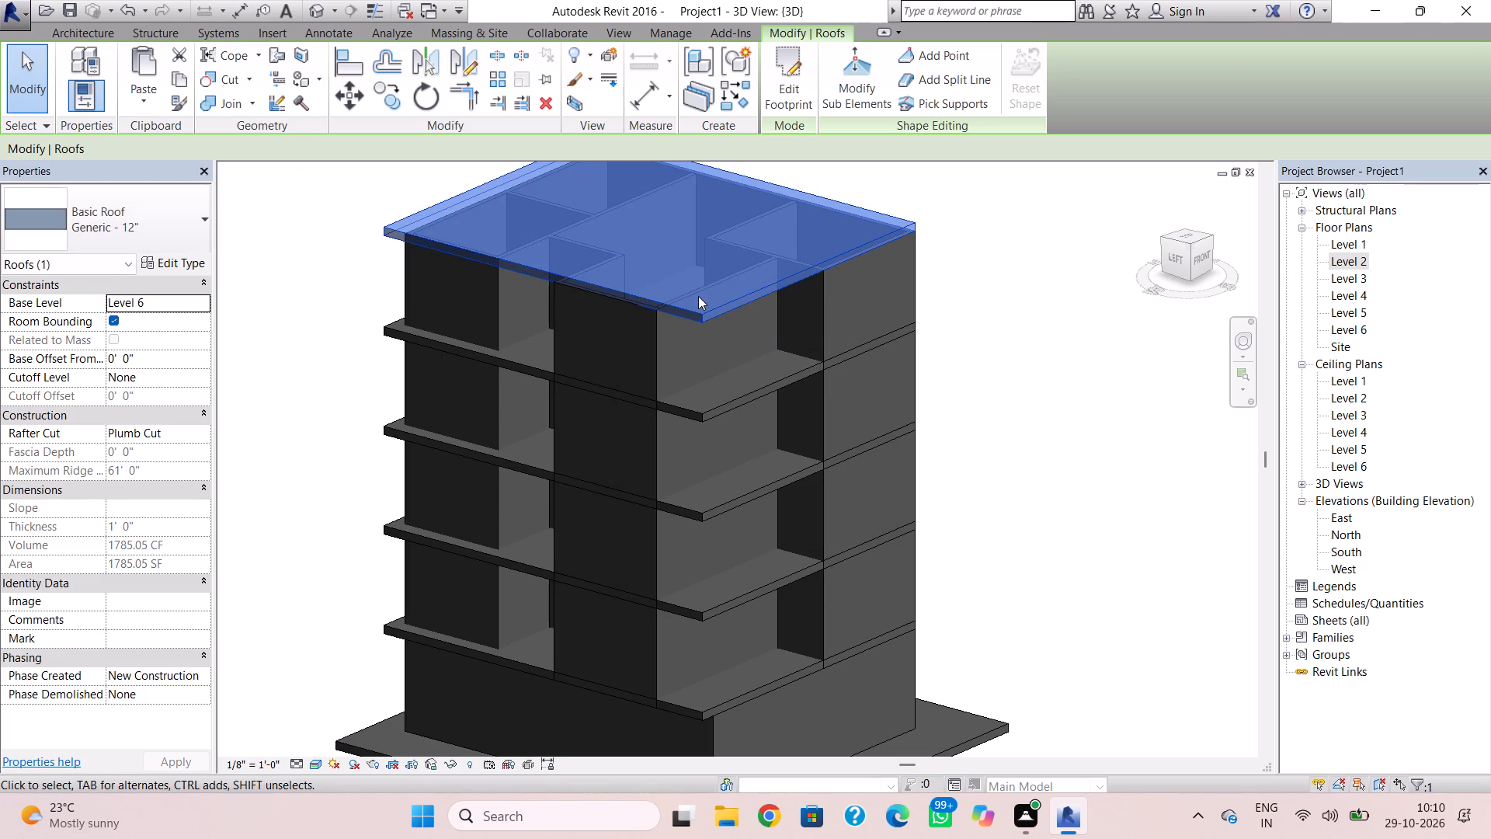
key(Escape)
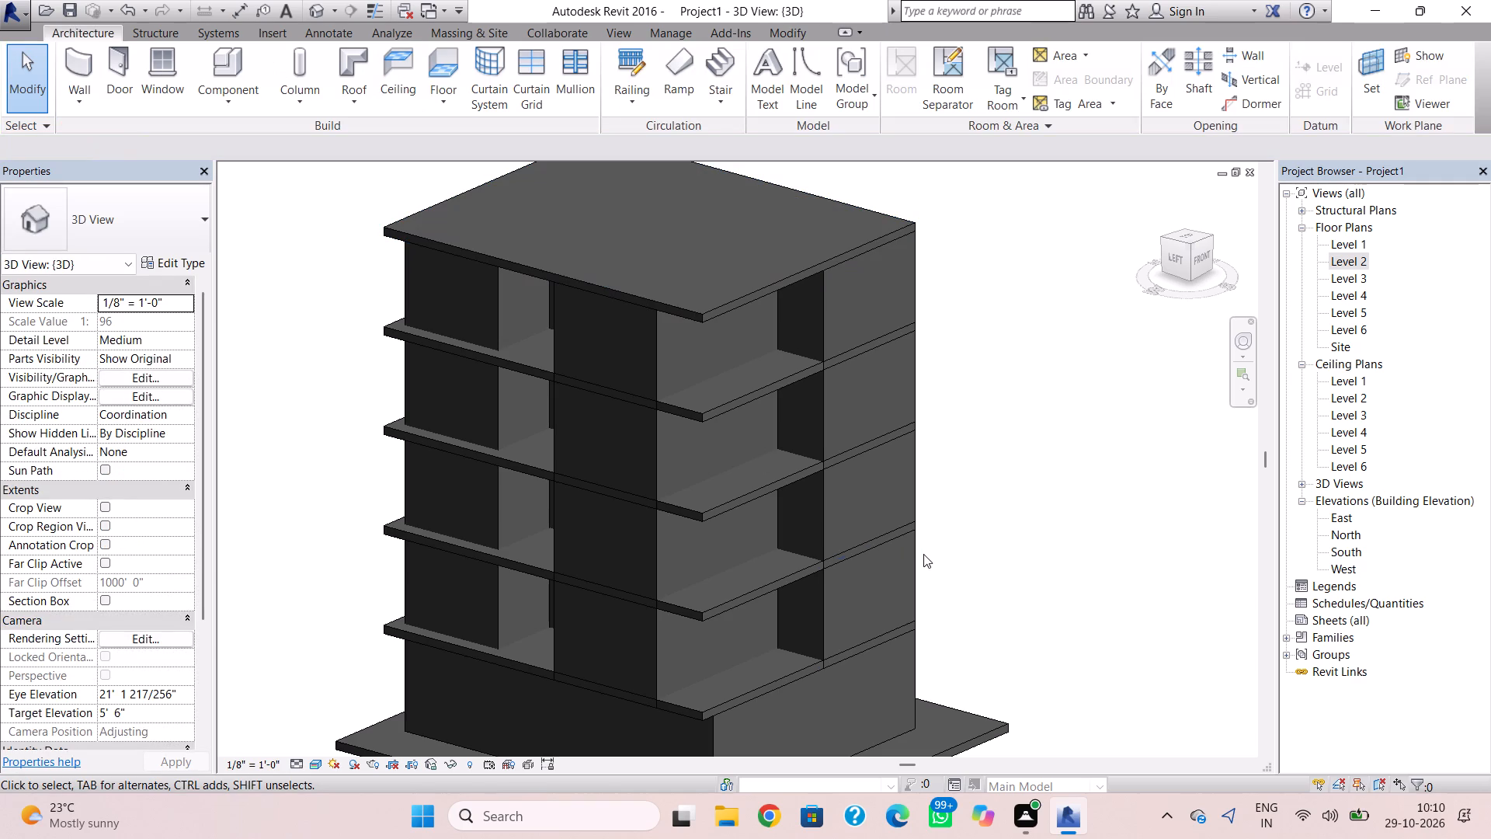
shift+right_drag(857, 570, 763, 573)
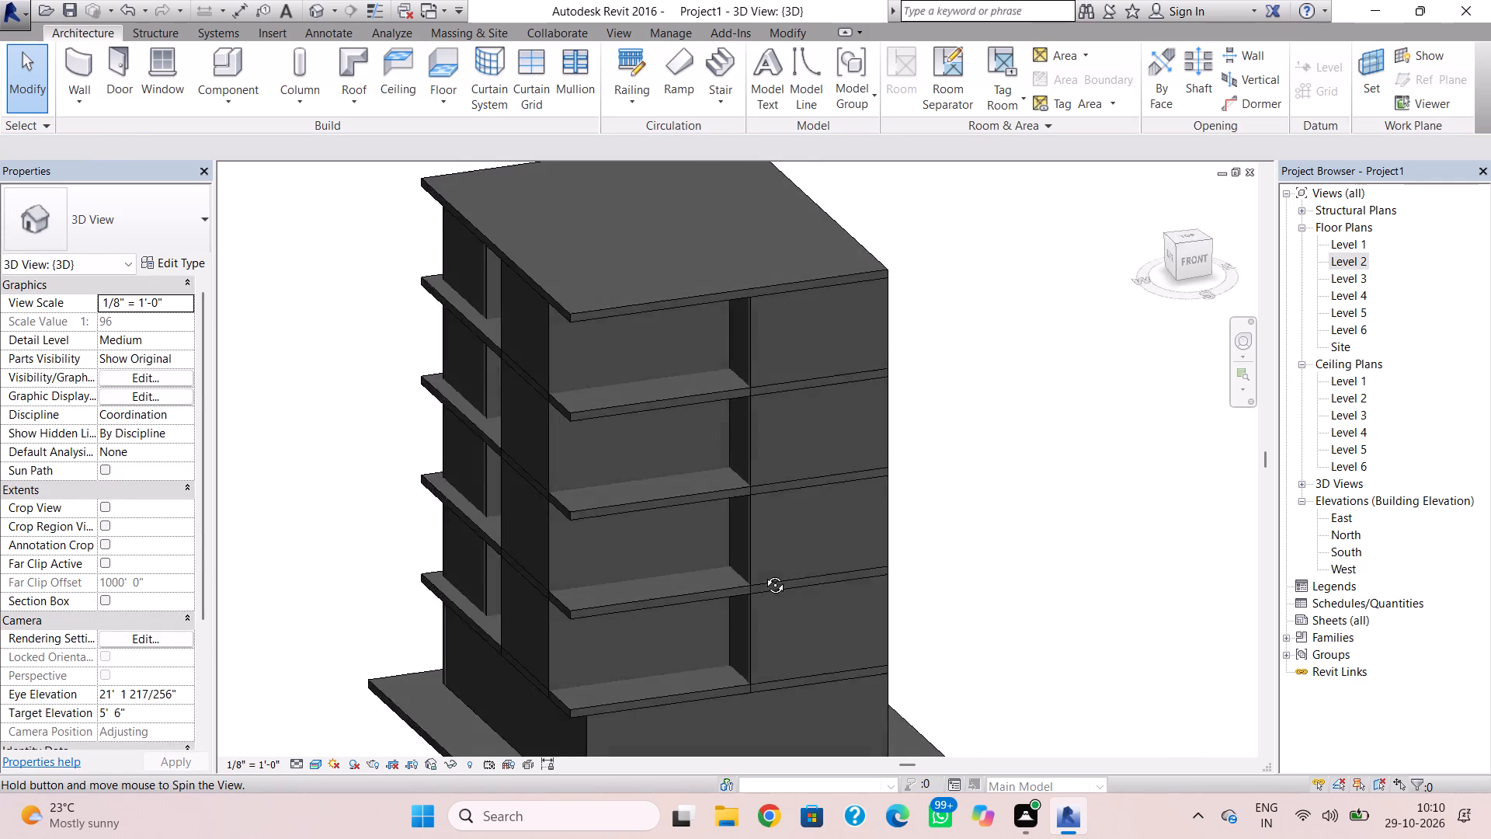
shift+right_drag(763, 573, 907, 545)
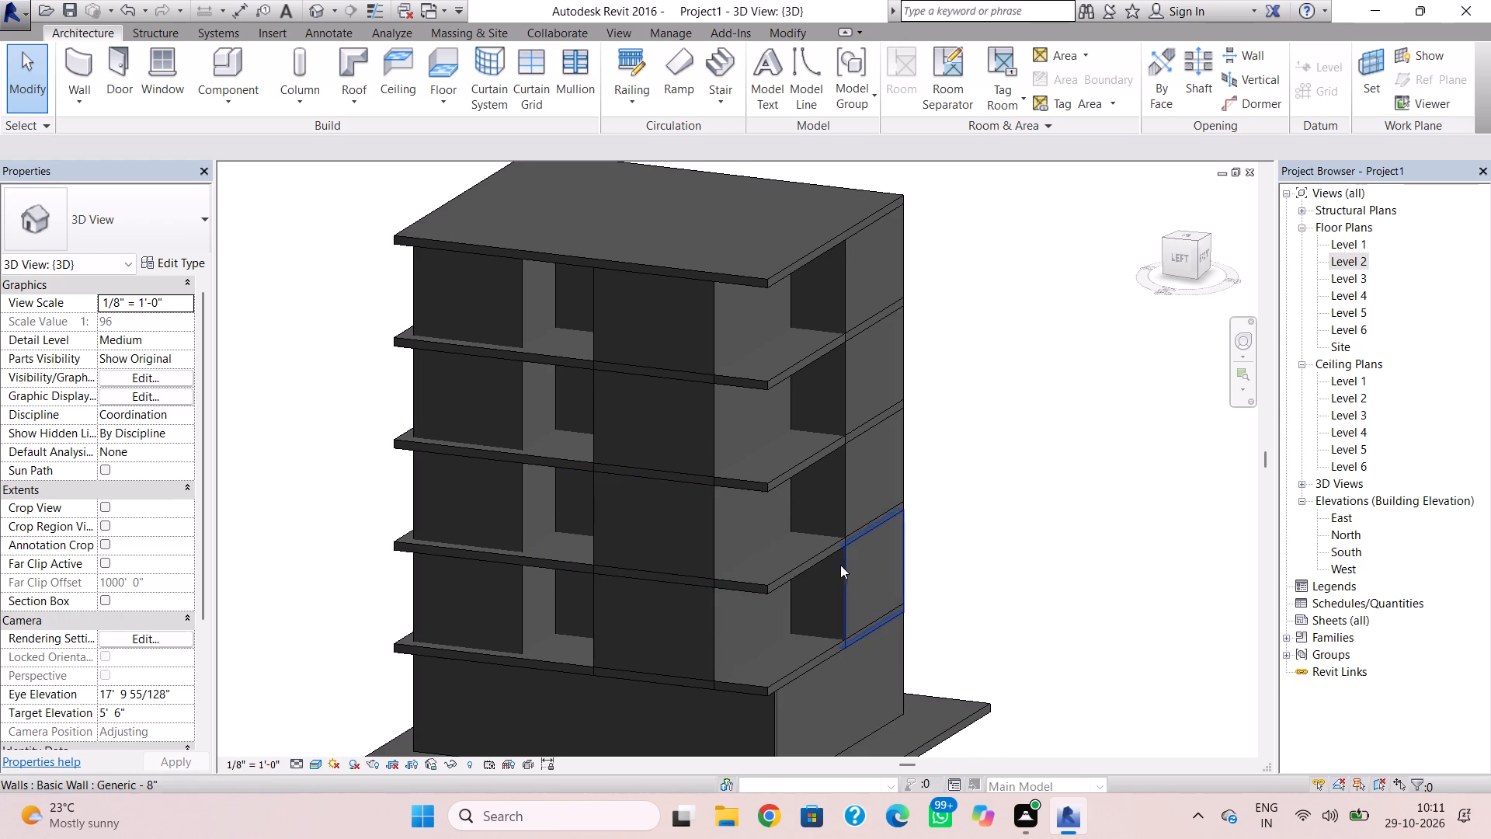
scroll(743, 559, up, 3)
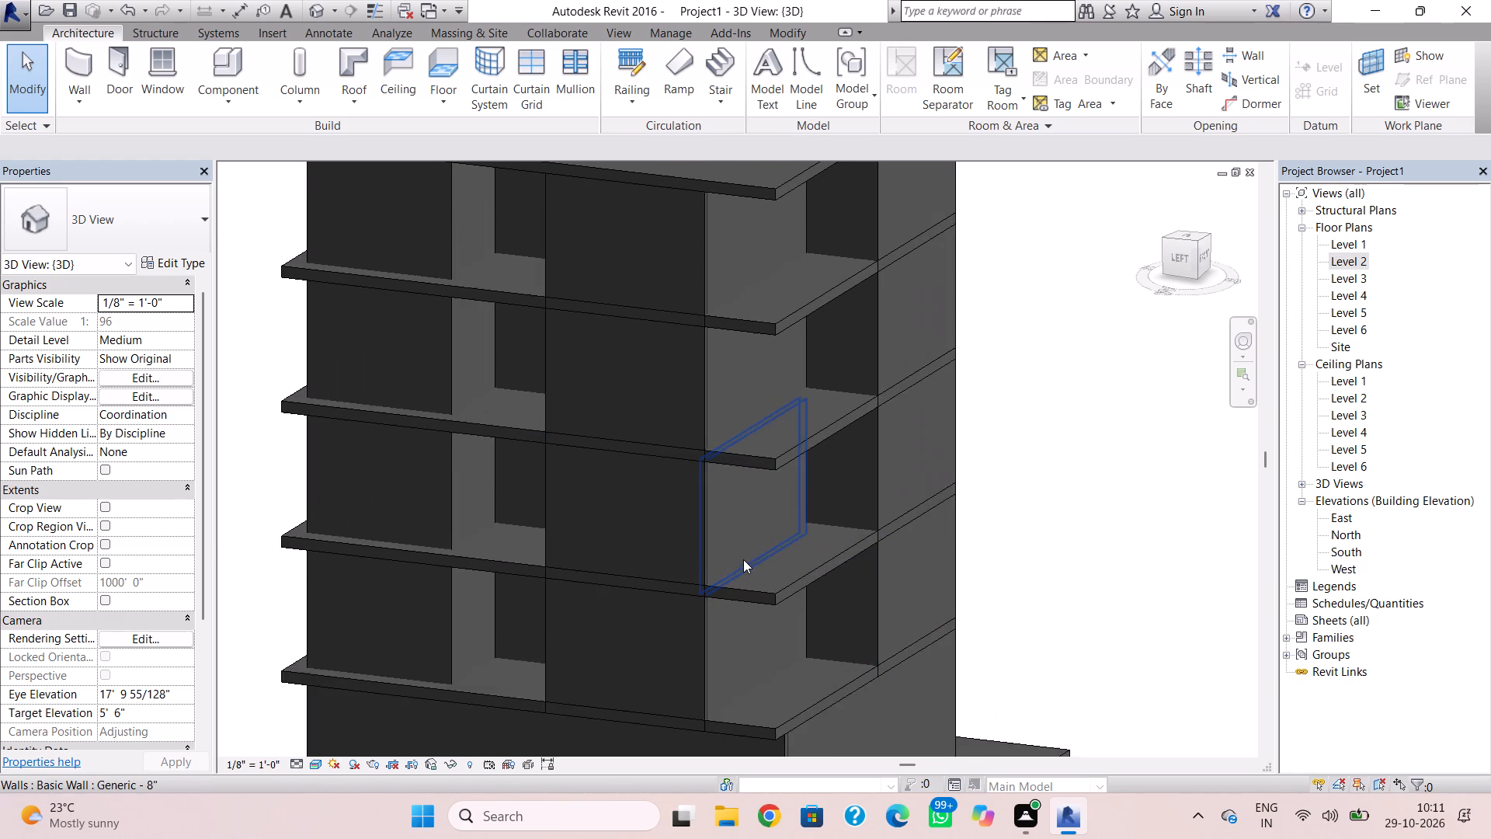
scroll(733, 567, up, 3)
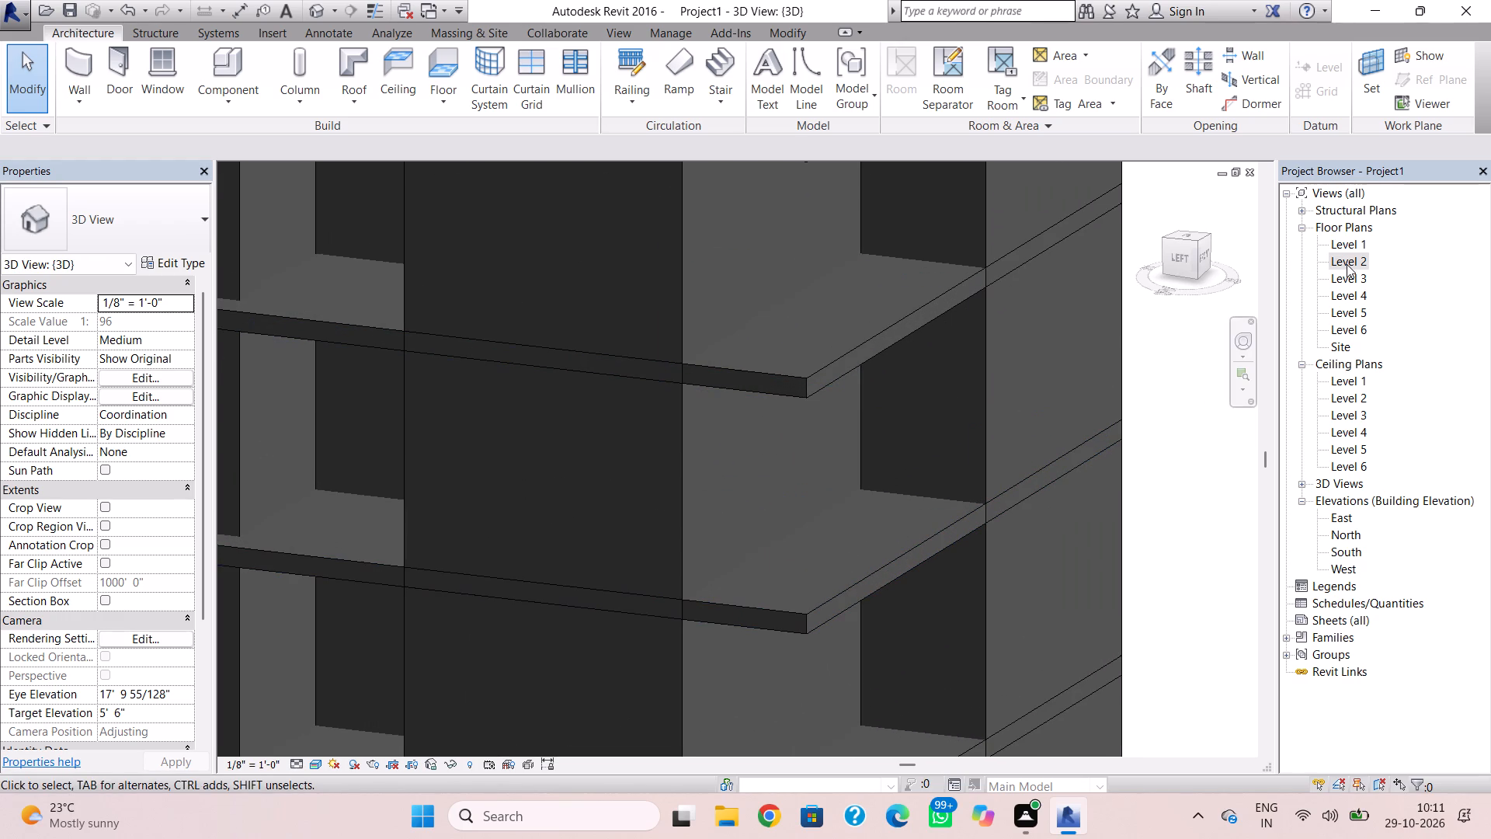
In the Level 2 plan, open the footprint of the Generic - 12" roof for editing.
double_click(1347, 264)
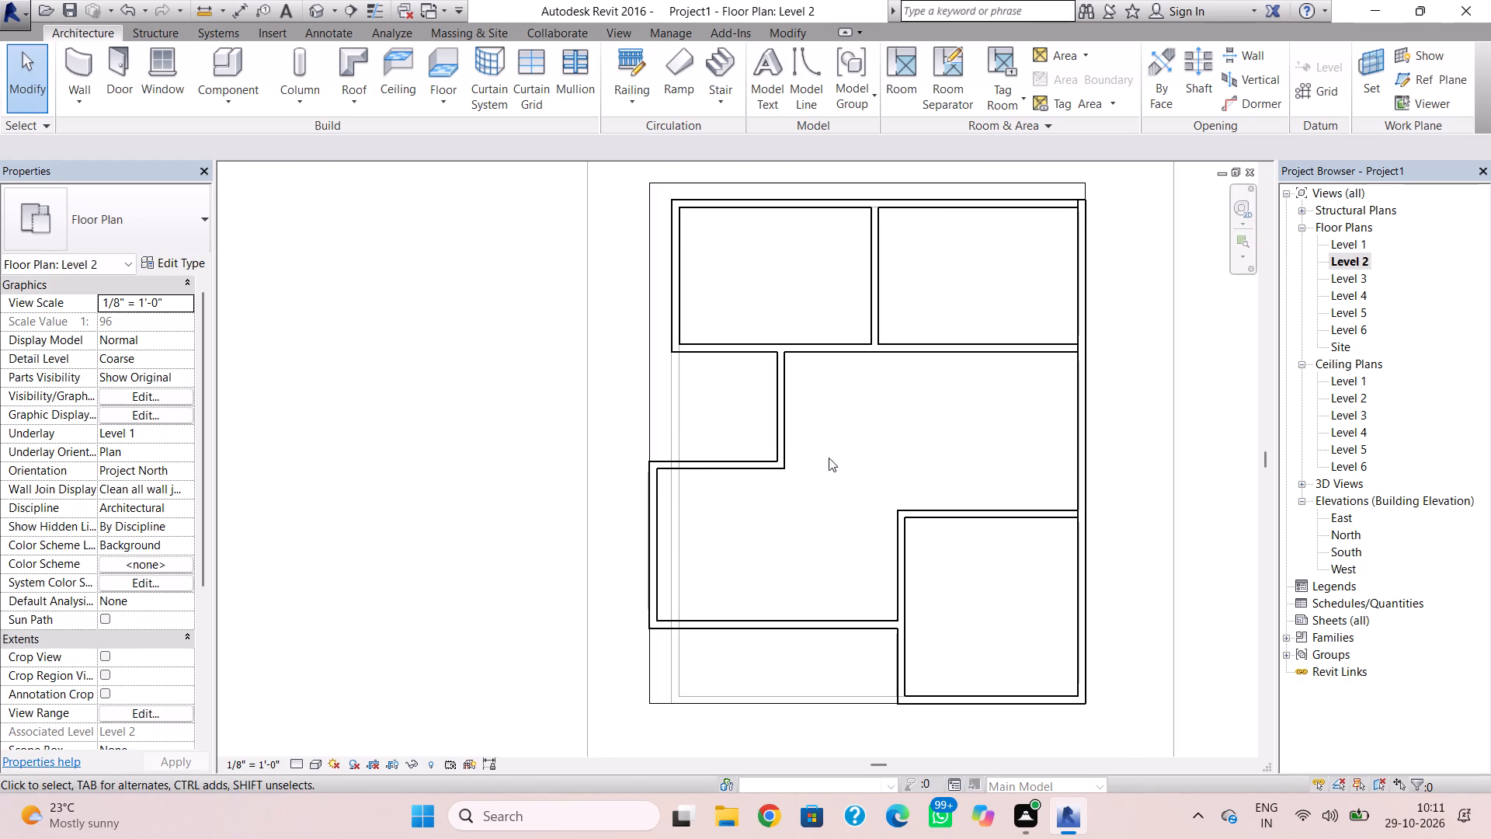
scroll(799, 489, down, 3)
scroll(691, 526, up, 3)
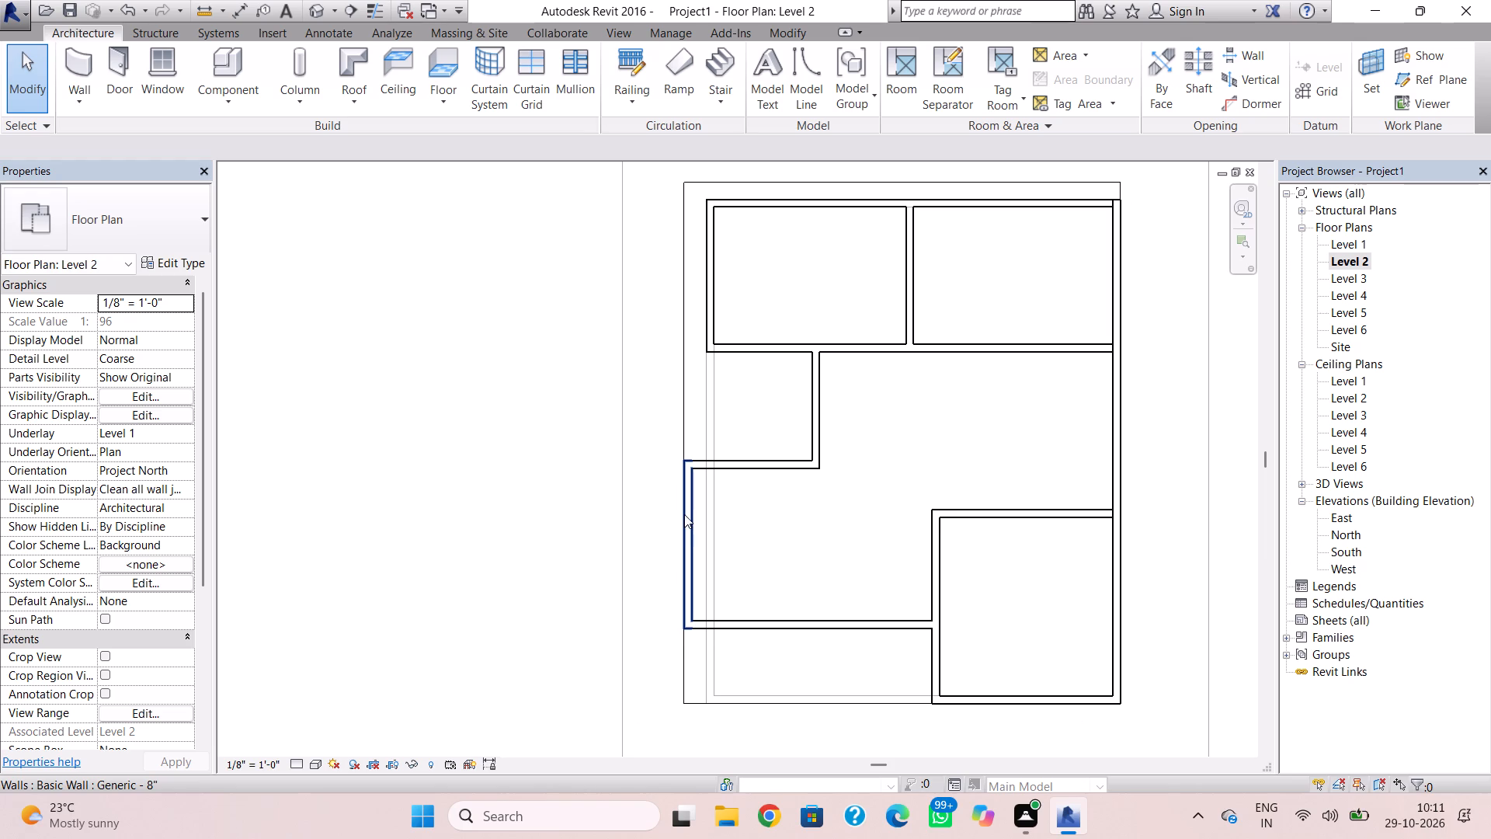
scroll(684, 514, up, 5)
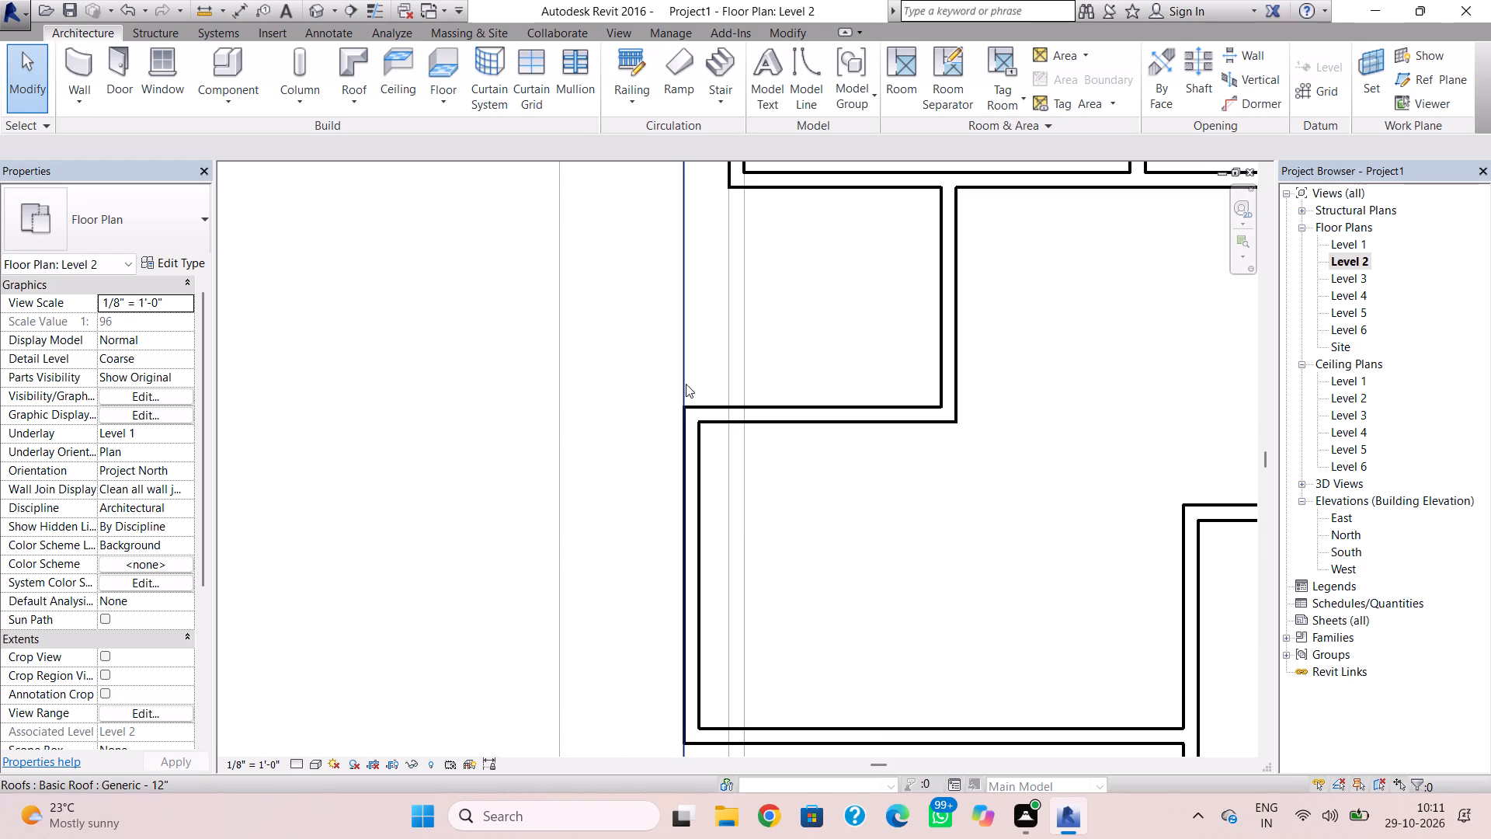
click(686, 384)
double_click(686, 384)
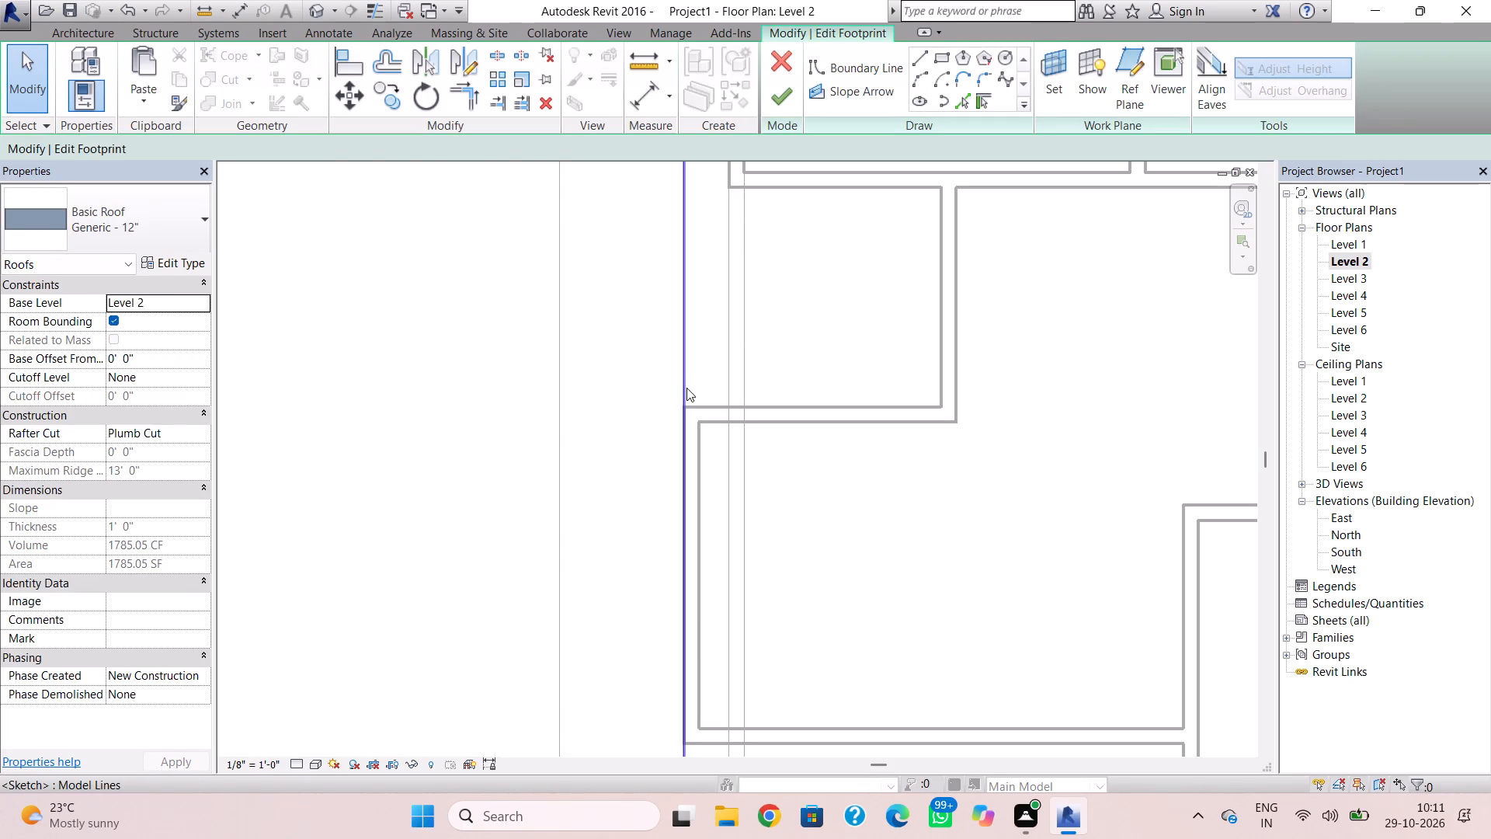
click(686, 385)
click(686, 385)
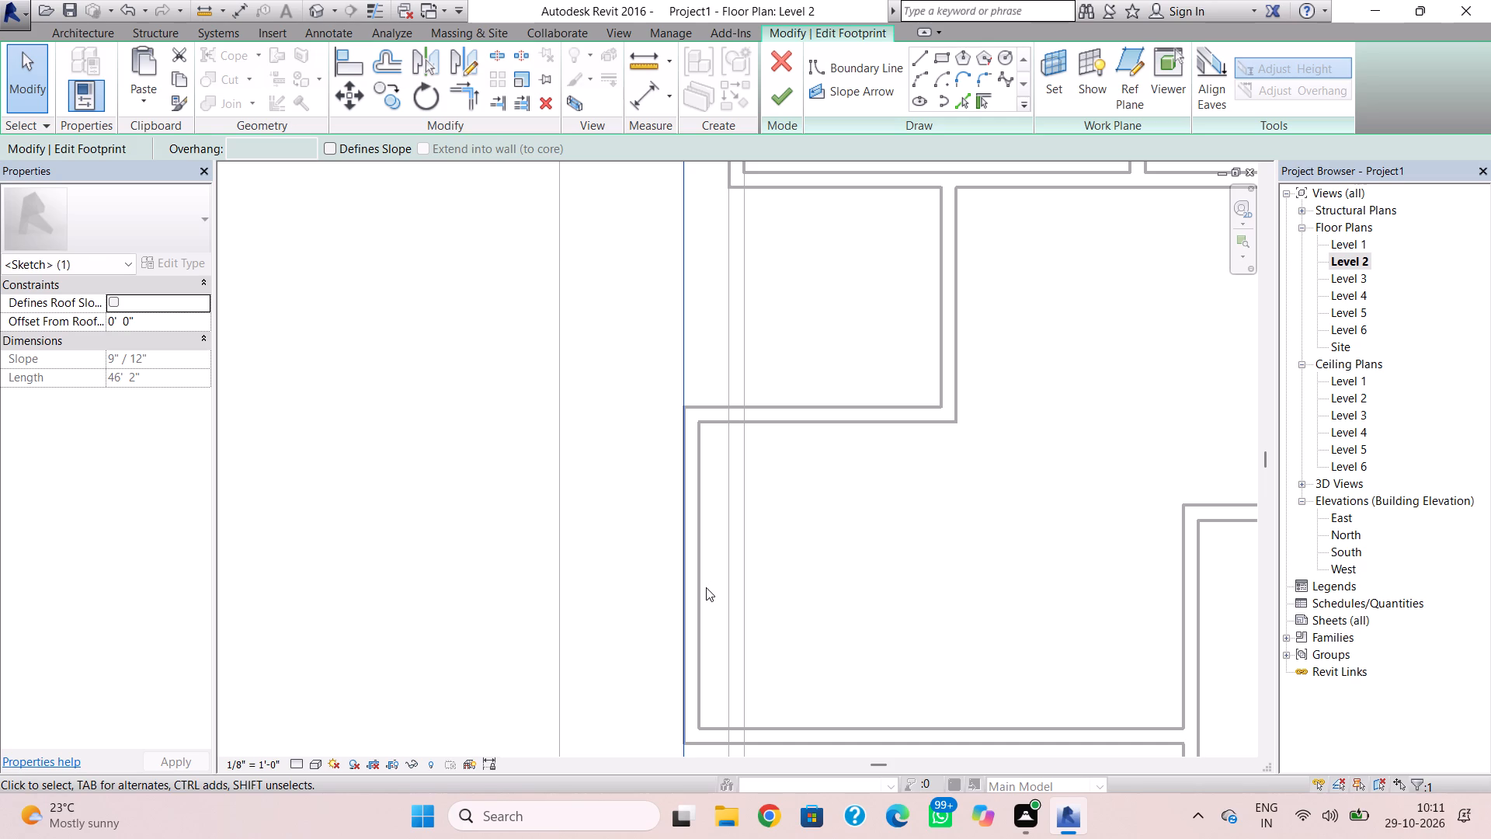
Draw three boundary lines forming a notch about 9" deep around the projecting west wall, down to its south outer corner.
click(915, 62)
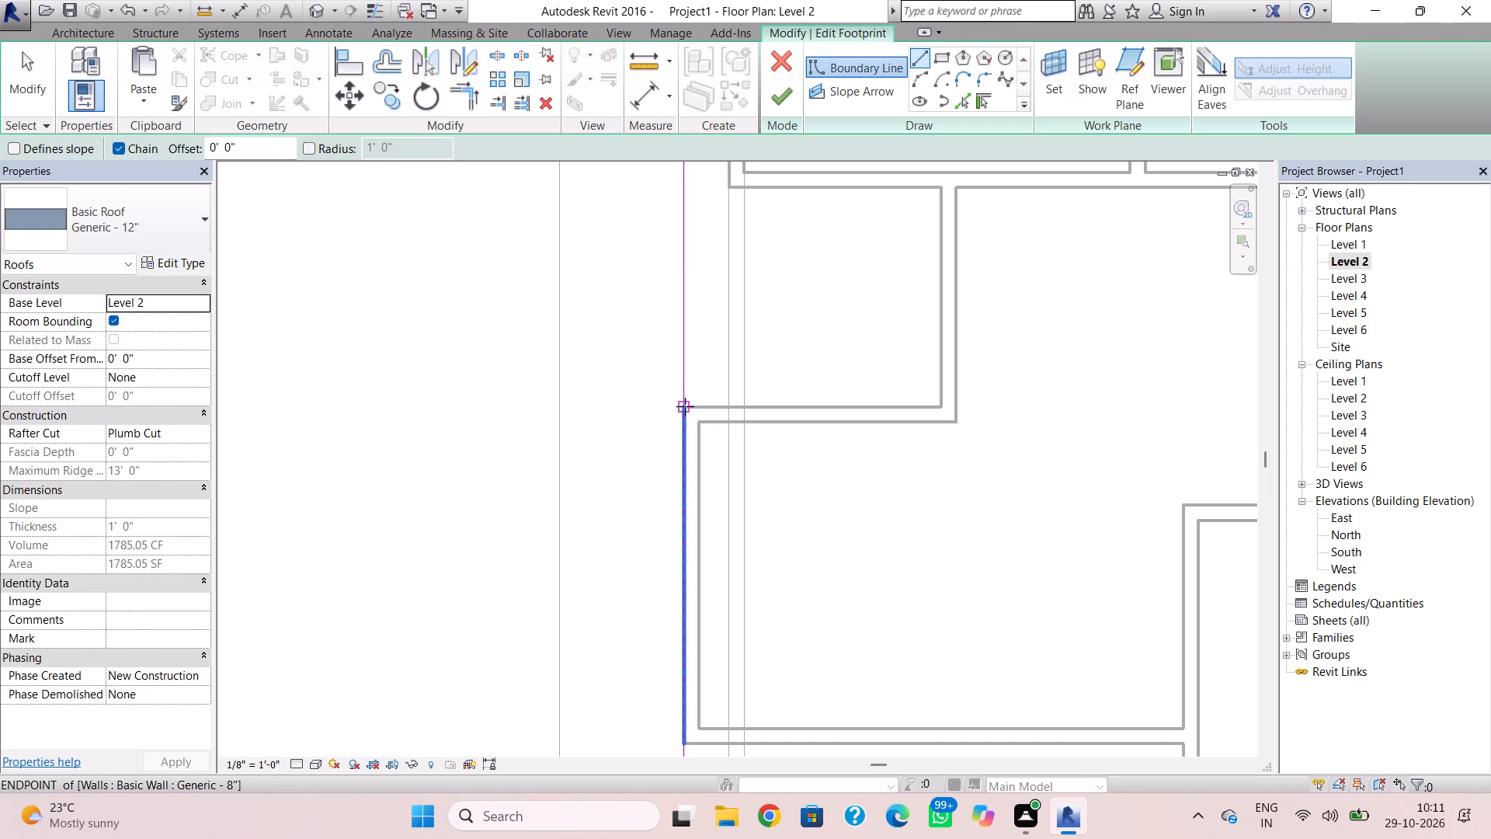
scroll(683, 402, up, 5)
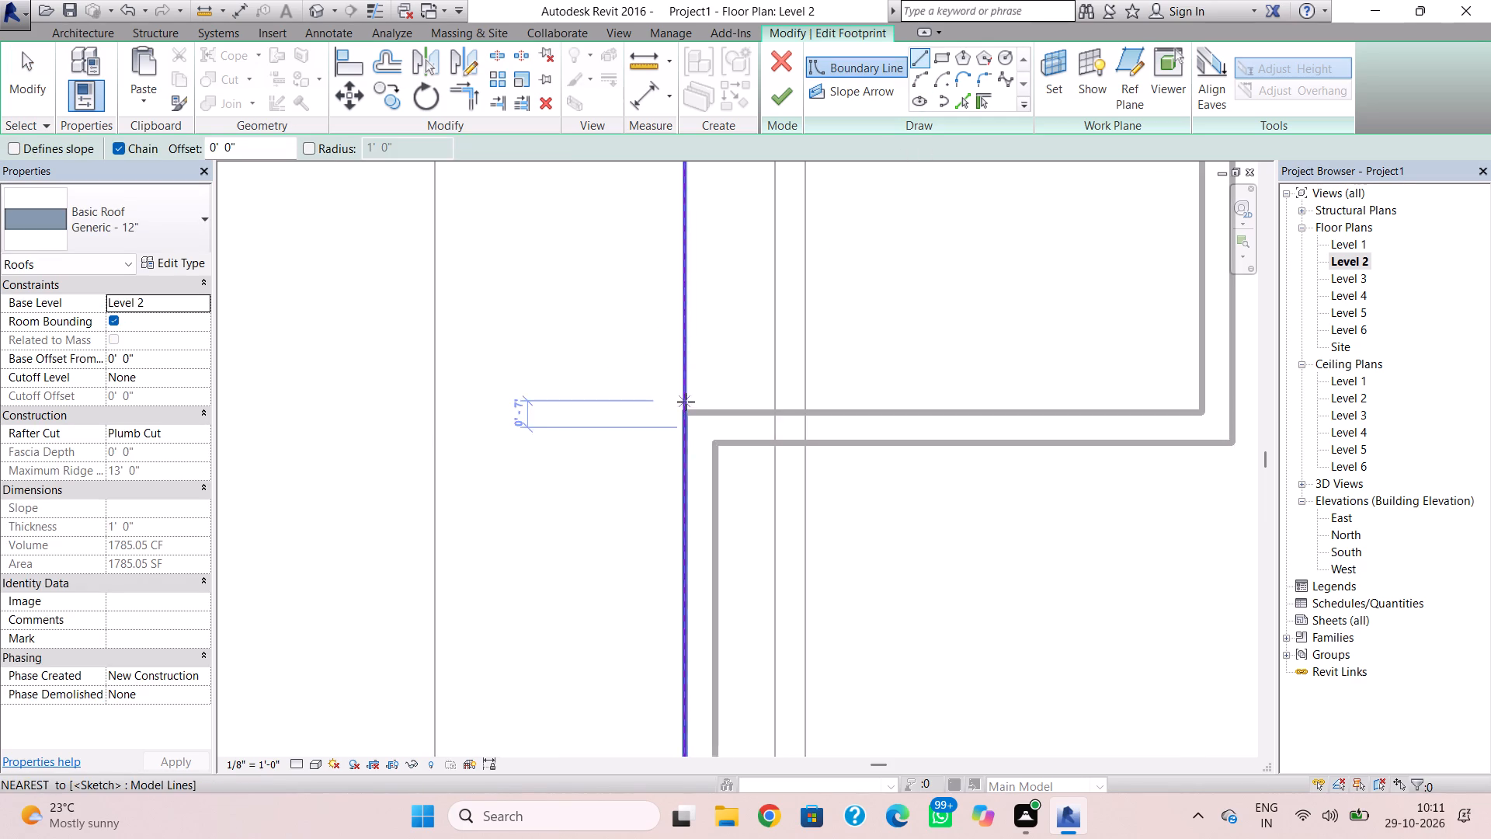
scroll(686, 402, up, 7)
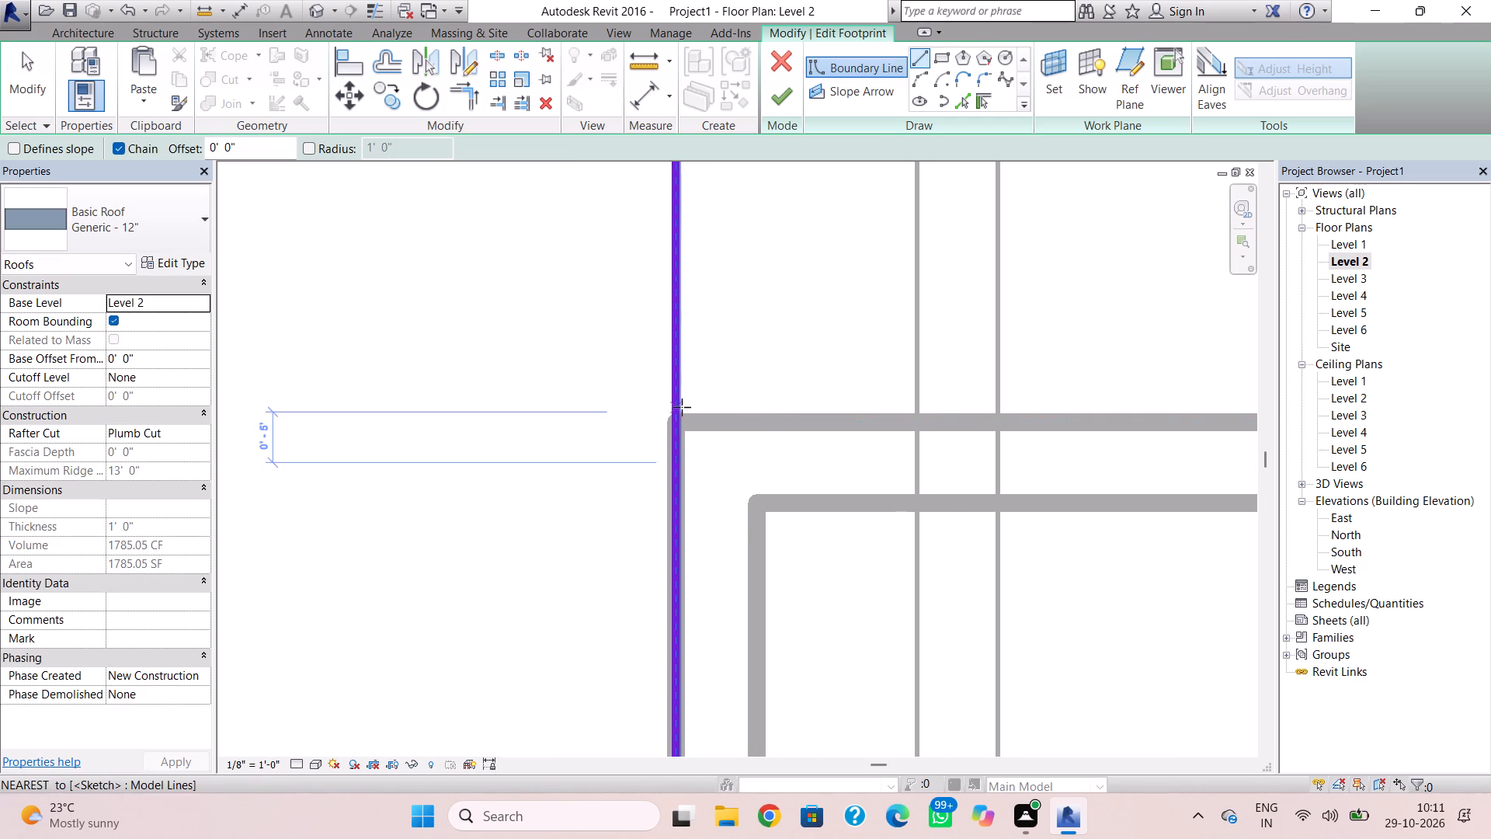
click(676, 408)
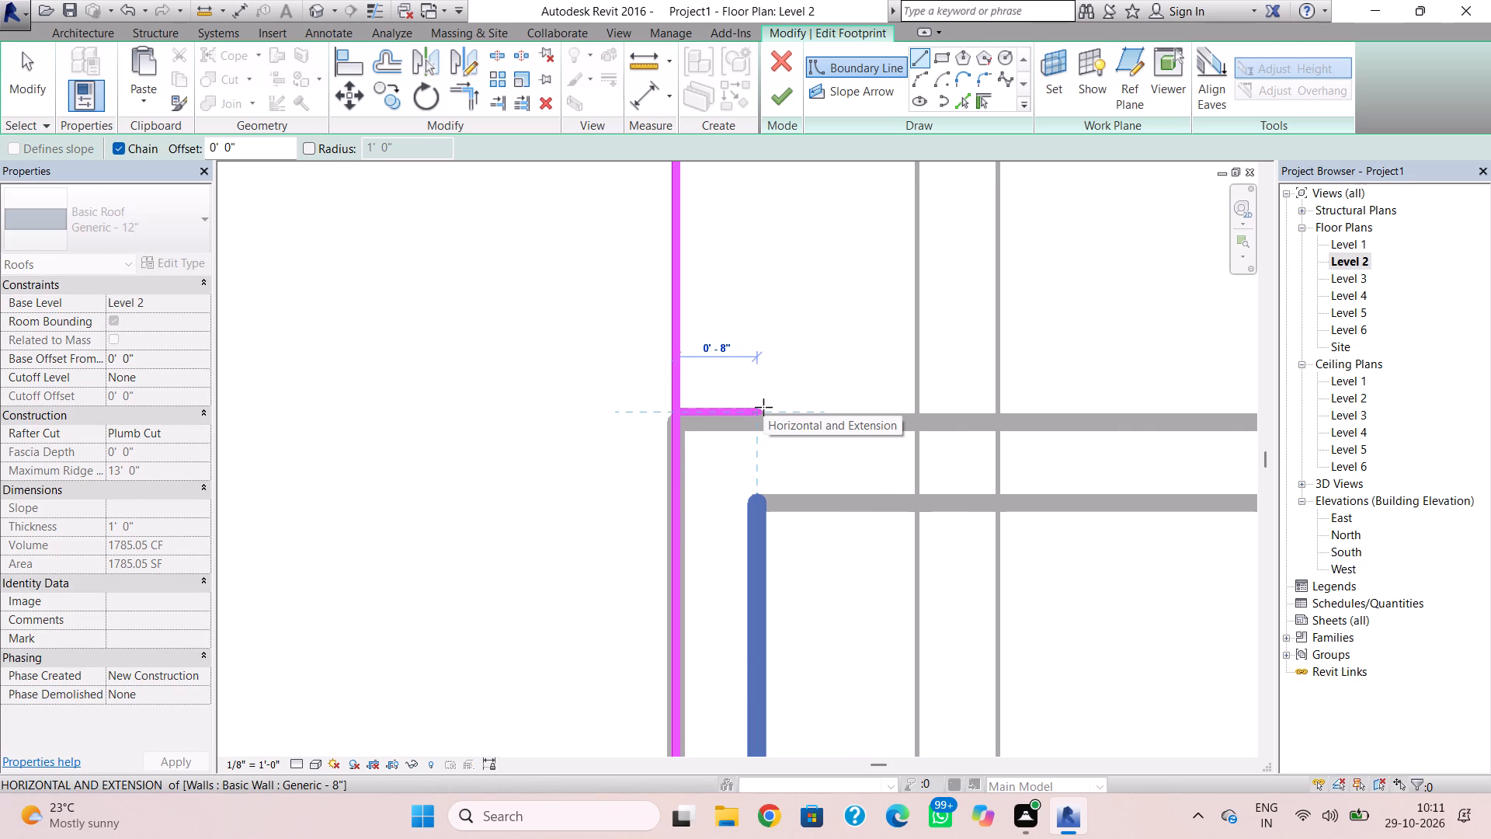
click(772, 406)
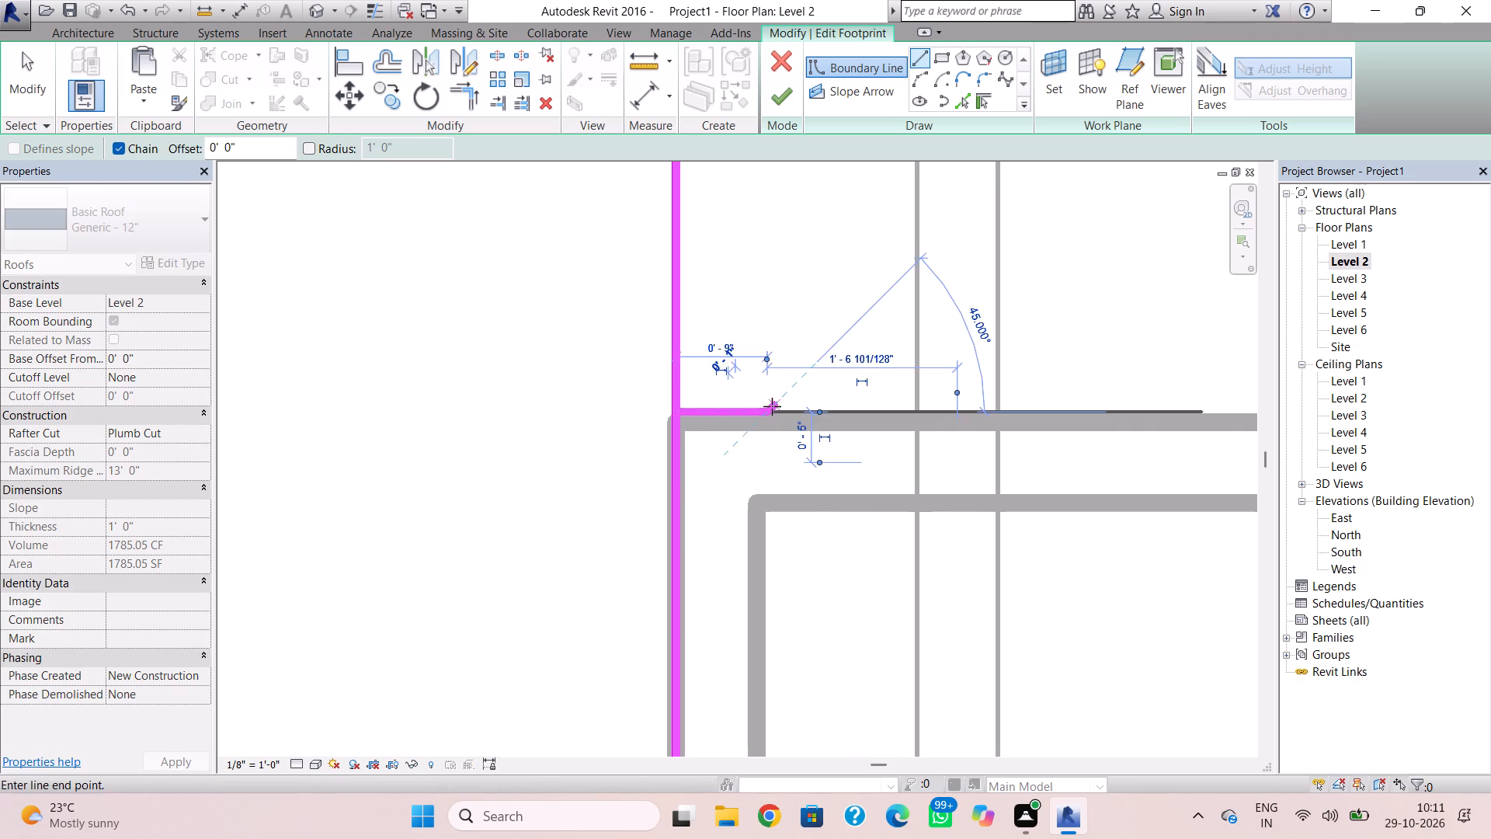
scroll(758, 695, down, 2)
middle_drag(745, 668, 707, 509)
scroll(766, 688, down, 2)
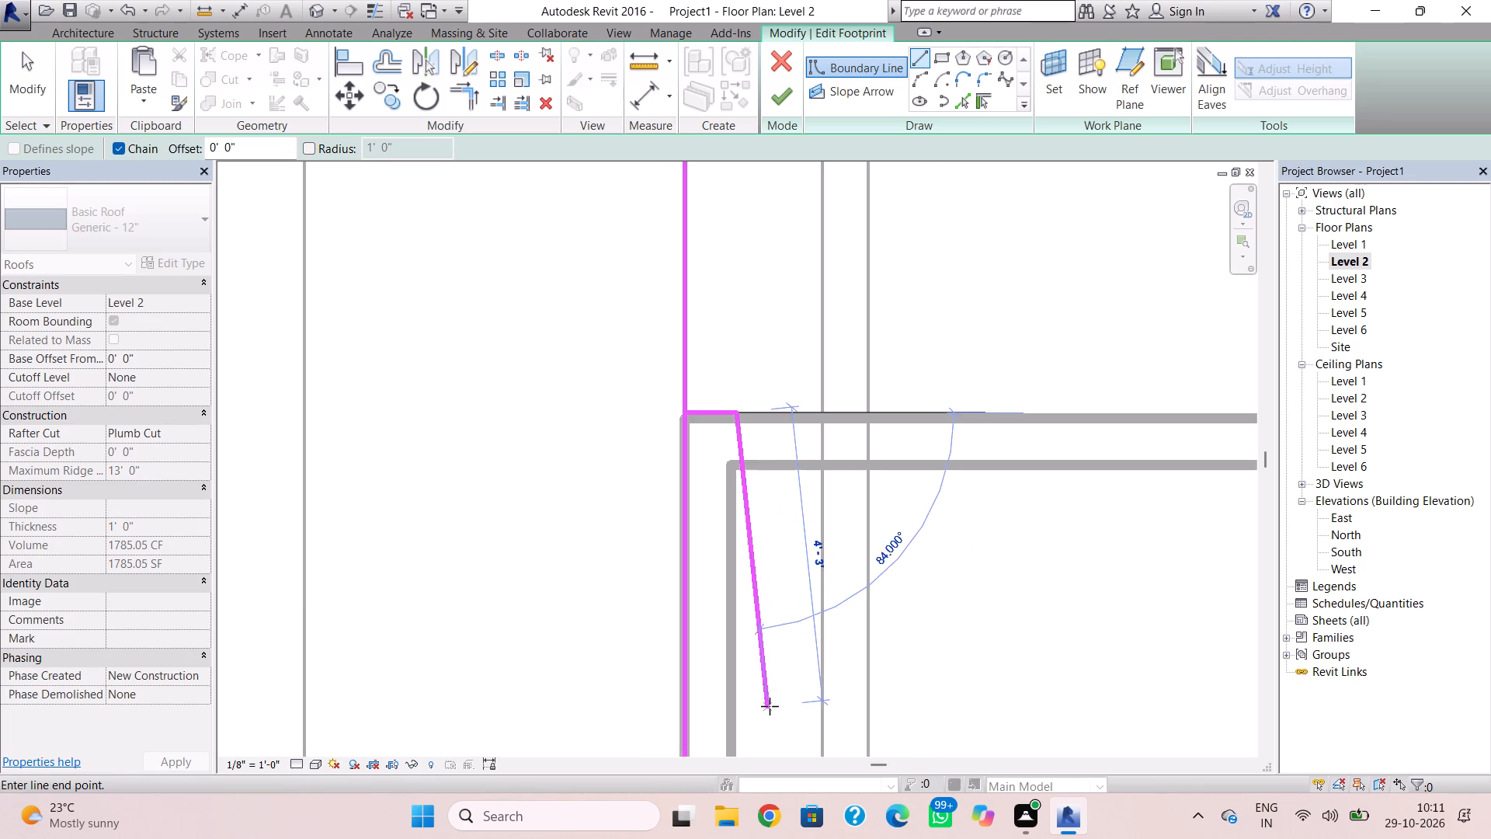
middle_drag(749, 606, 727, 507)
scroll(753, 663, down, 2)
middle_drag(745, 661, 728, 543)
scroll(730, 655, down, 3)
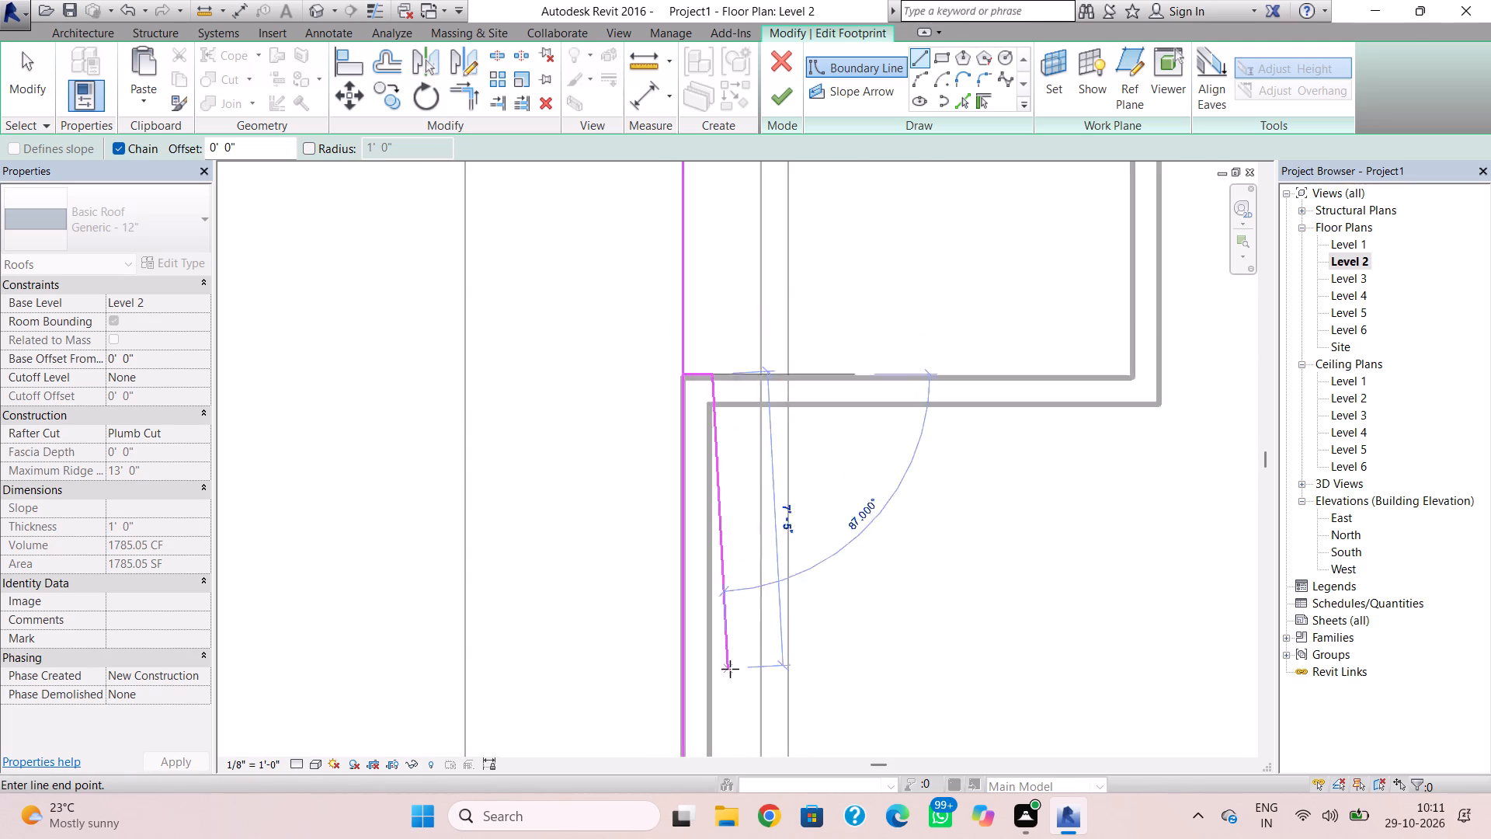
middle_drag(725, 567, 724, 489)
scroll(742, 567, down, 3)
middle_drag(743, 552, 745, 430)
scroll(748, 531, up, 2)
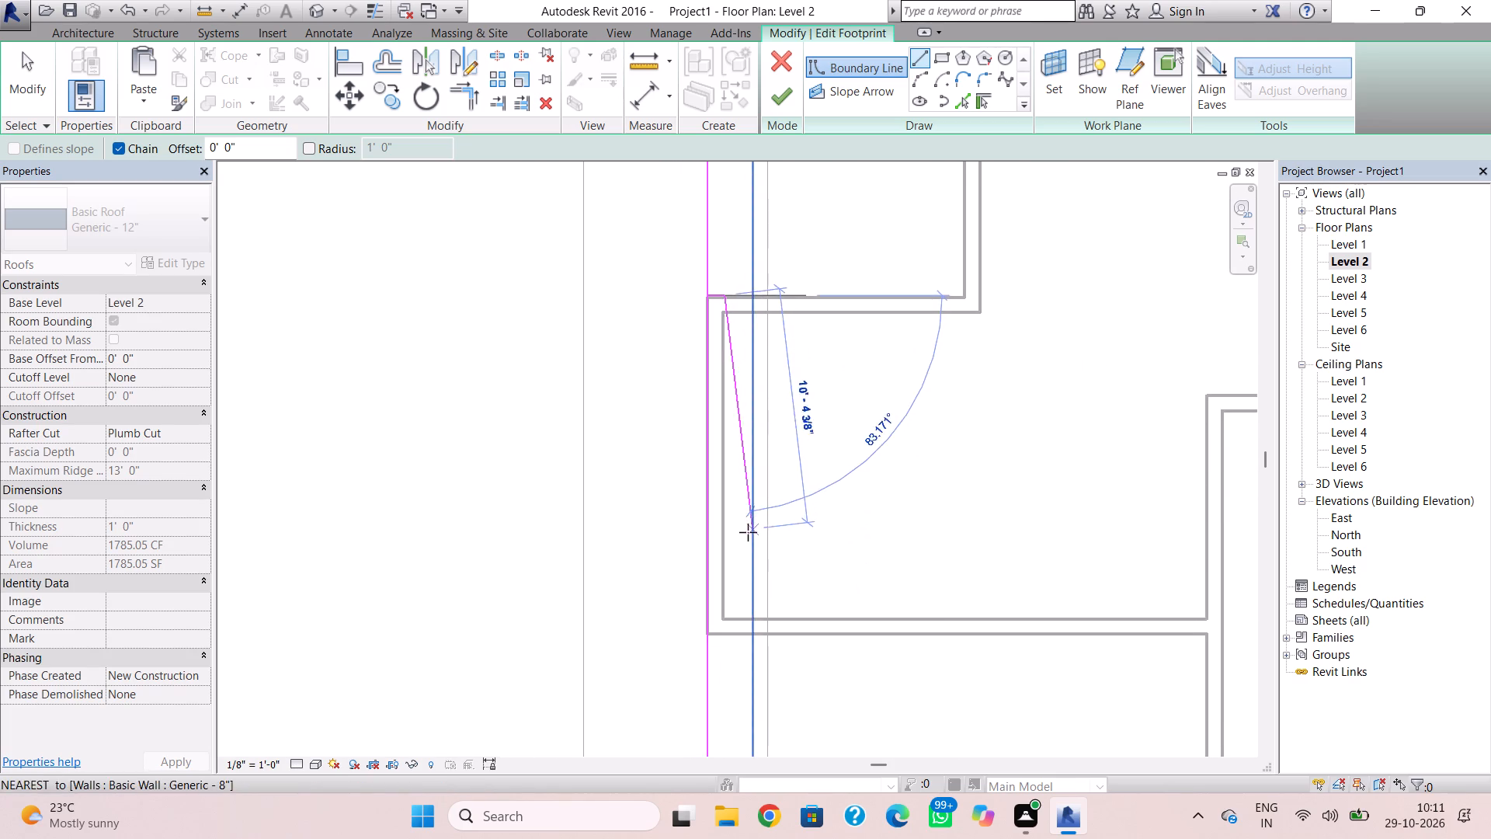
scroll(748, 532, up, 2)
scroll(727, 624, up, 4)
scroll(721, 634, down, 3)
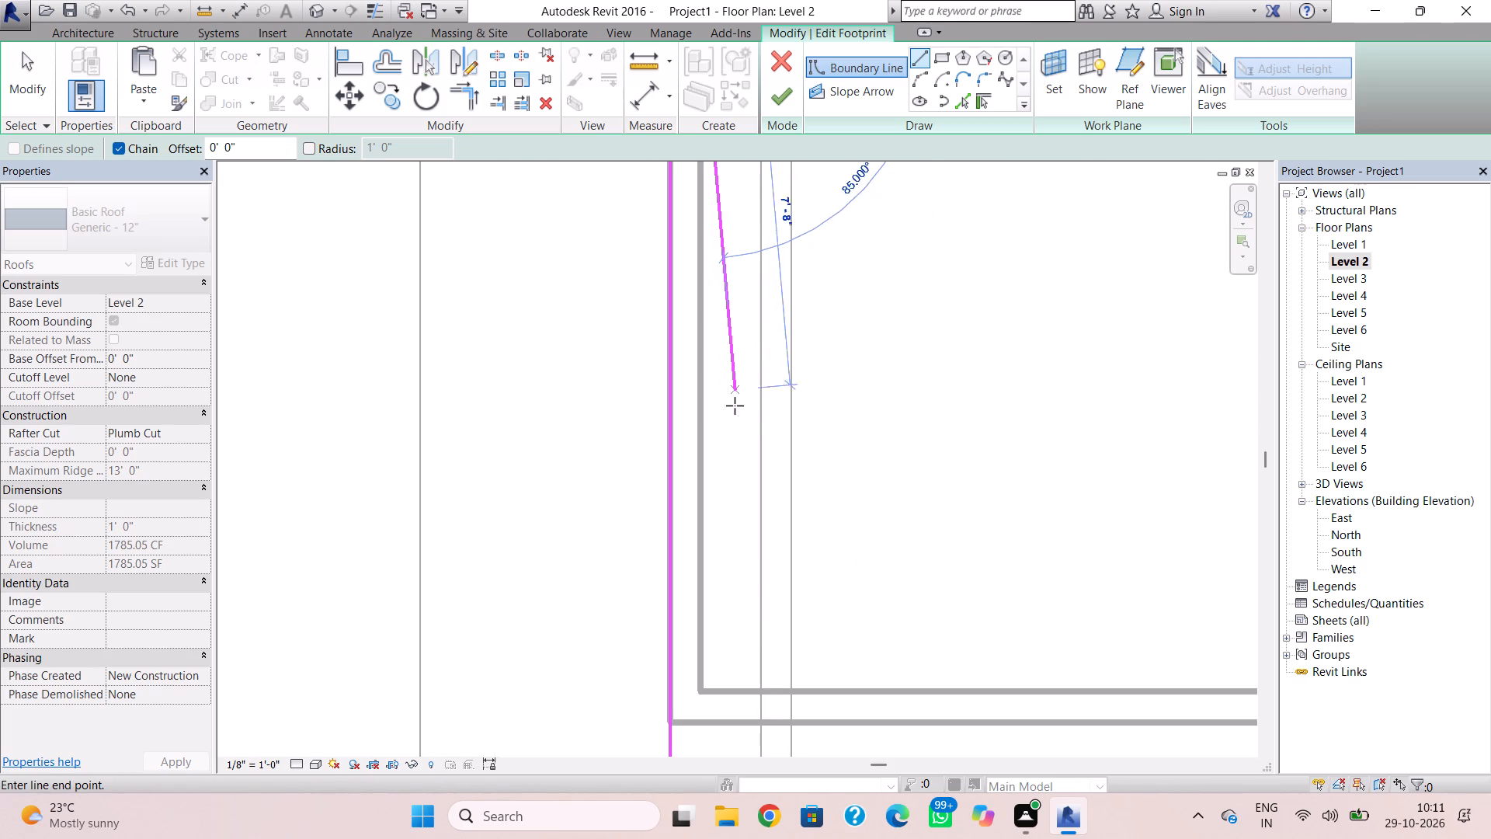
scroll(724, 466, down, 2)
middle_drag(719, 408, 718, 339)
scroll(728, 405, up, 5)
middle_drag(701, 532, 697, 519)
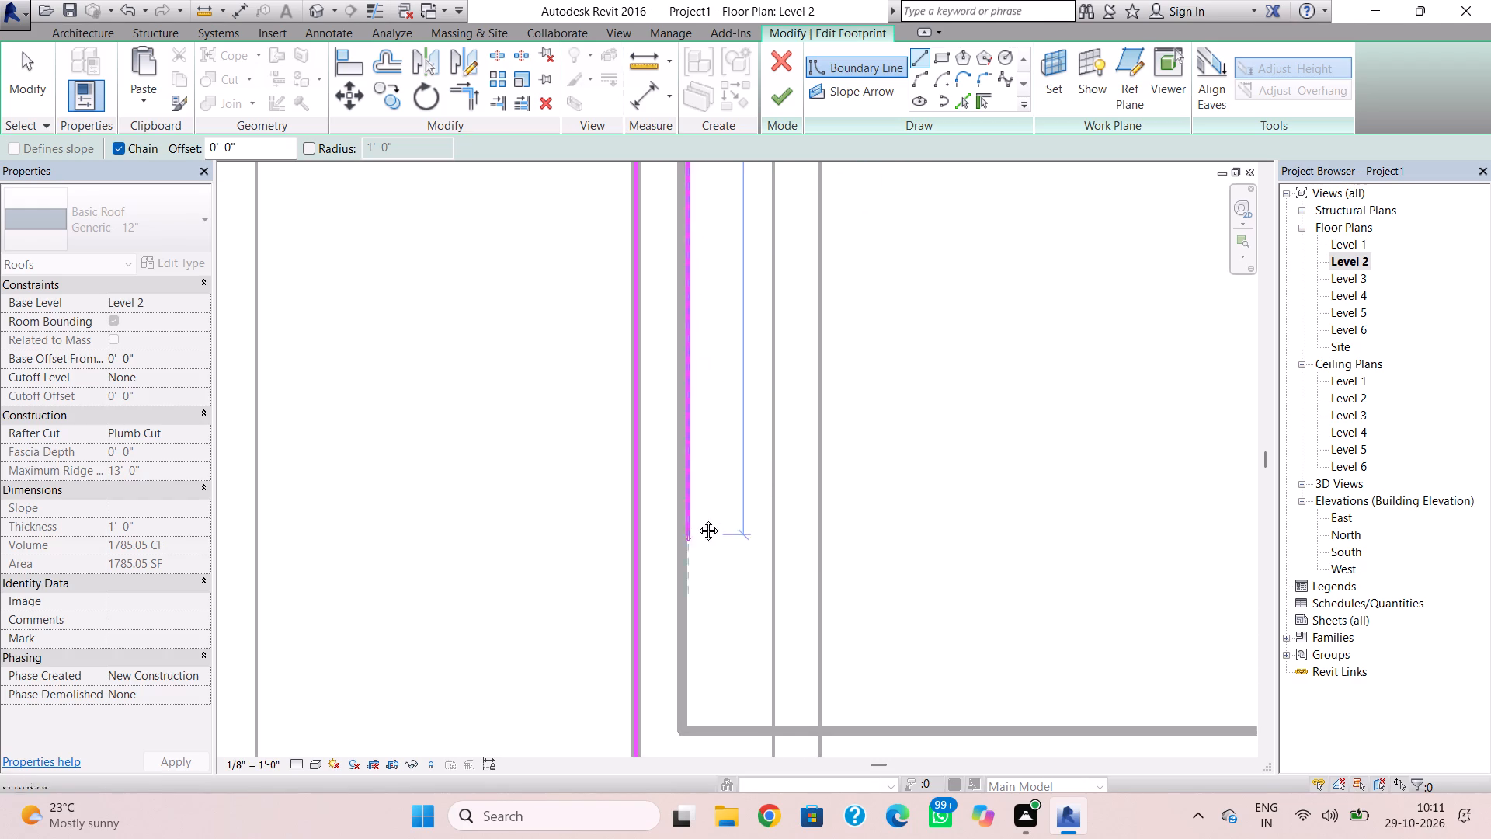
middle_drag(697, 519, 677, 292)
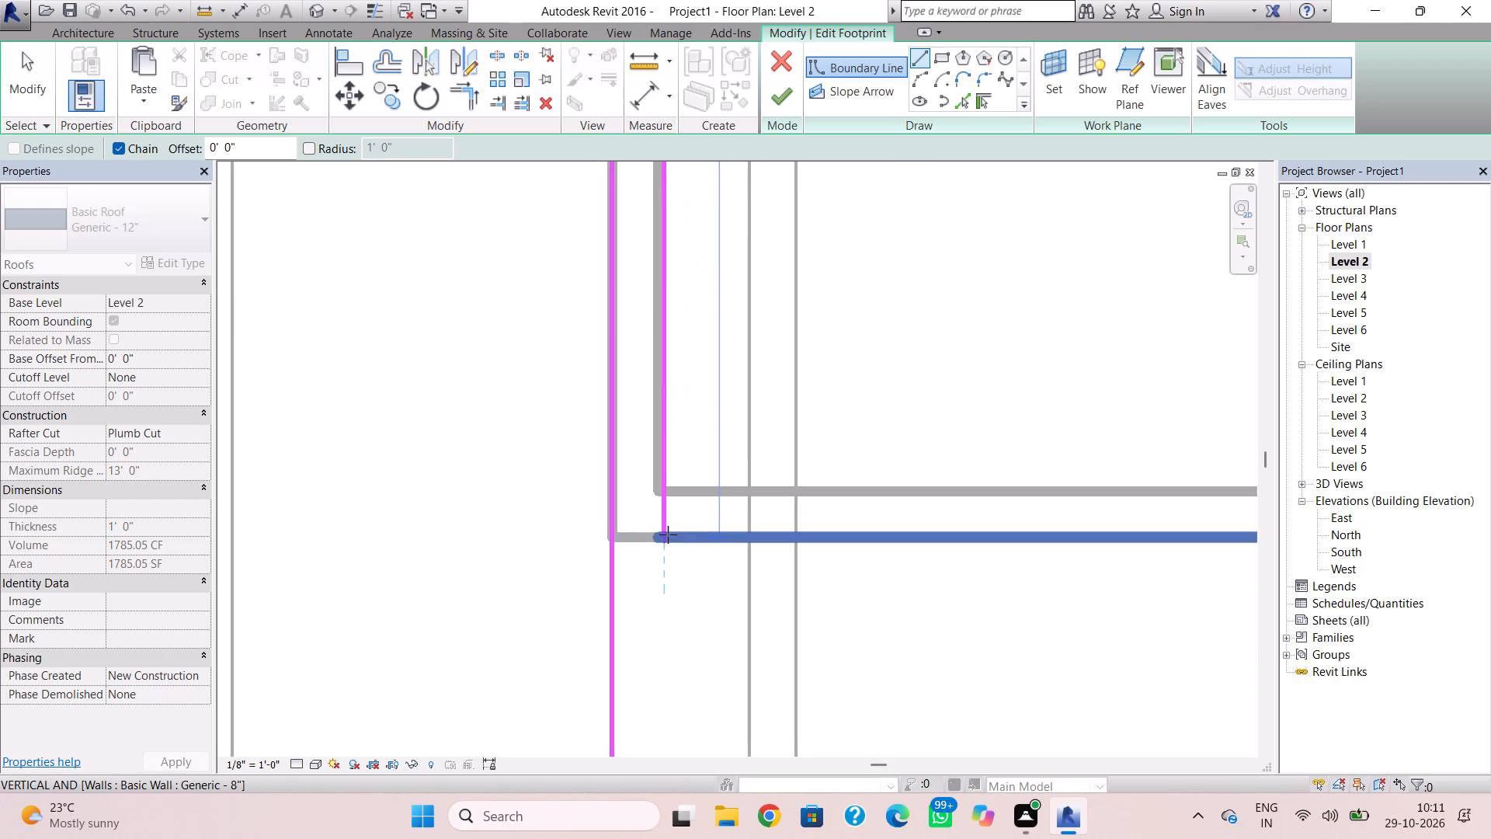
click(668, 534)
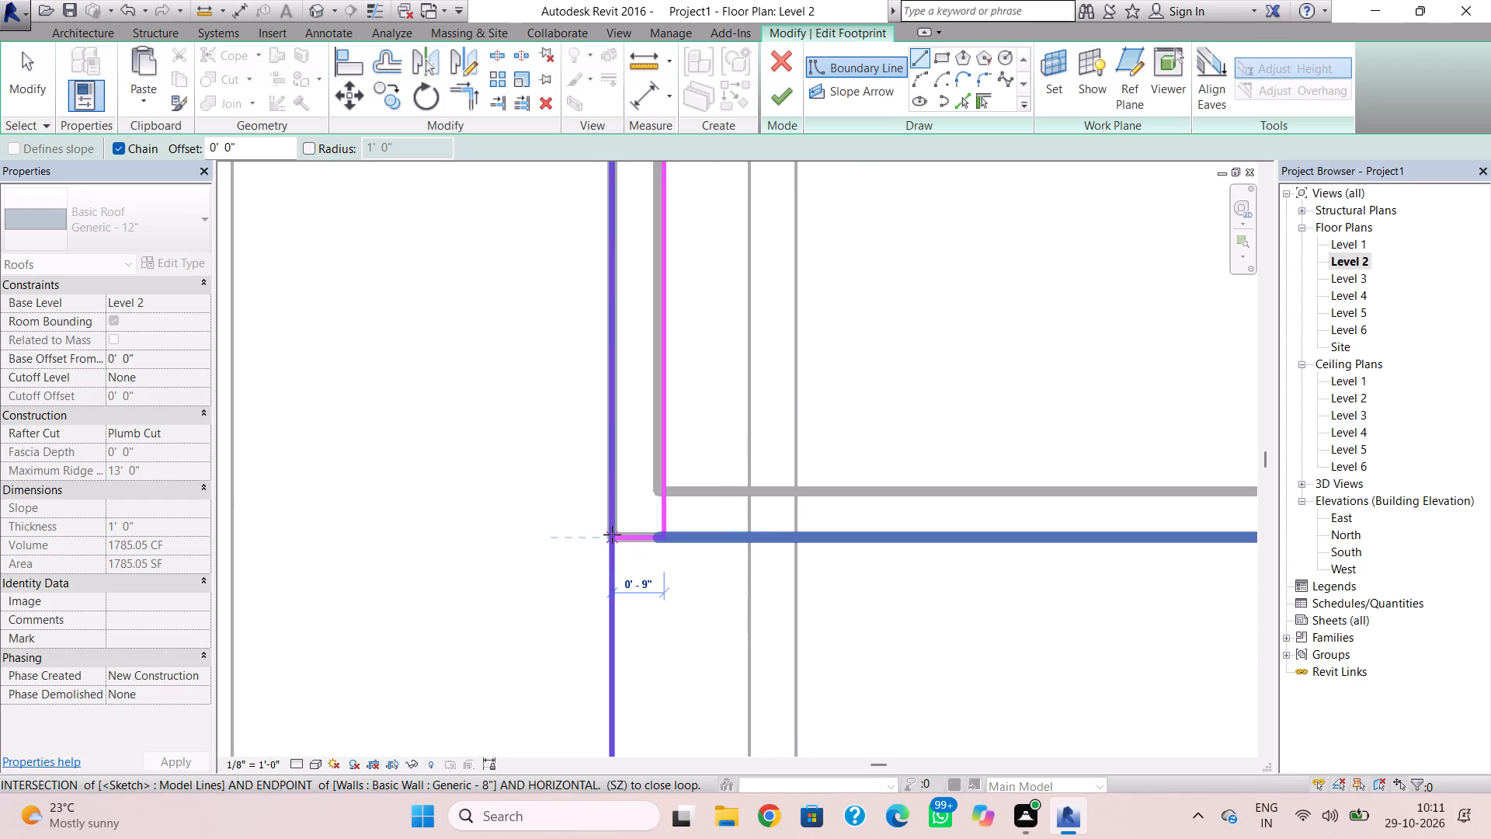
click(613, 534)
key(Escape)
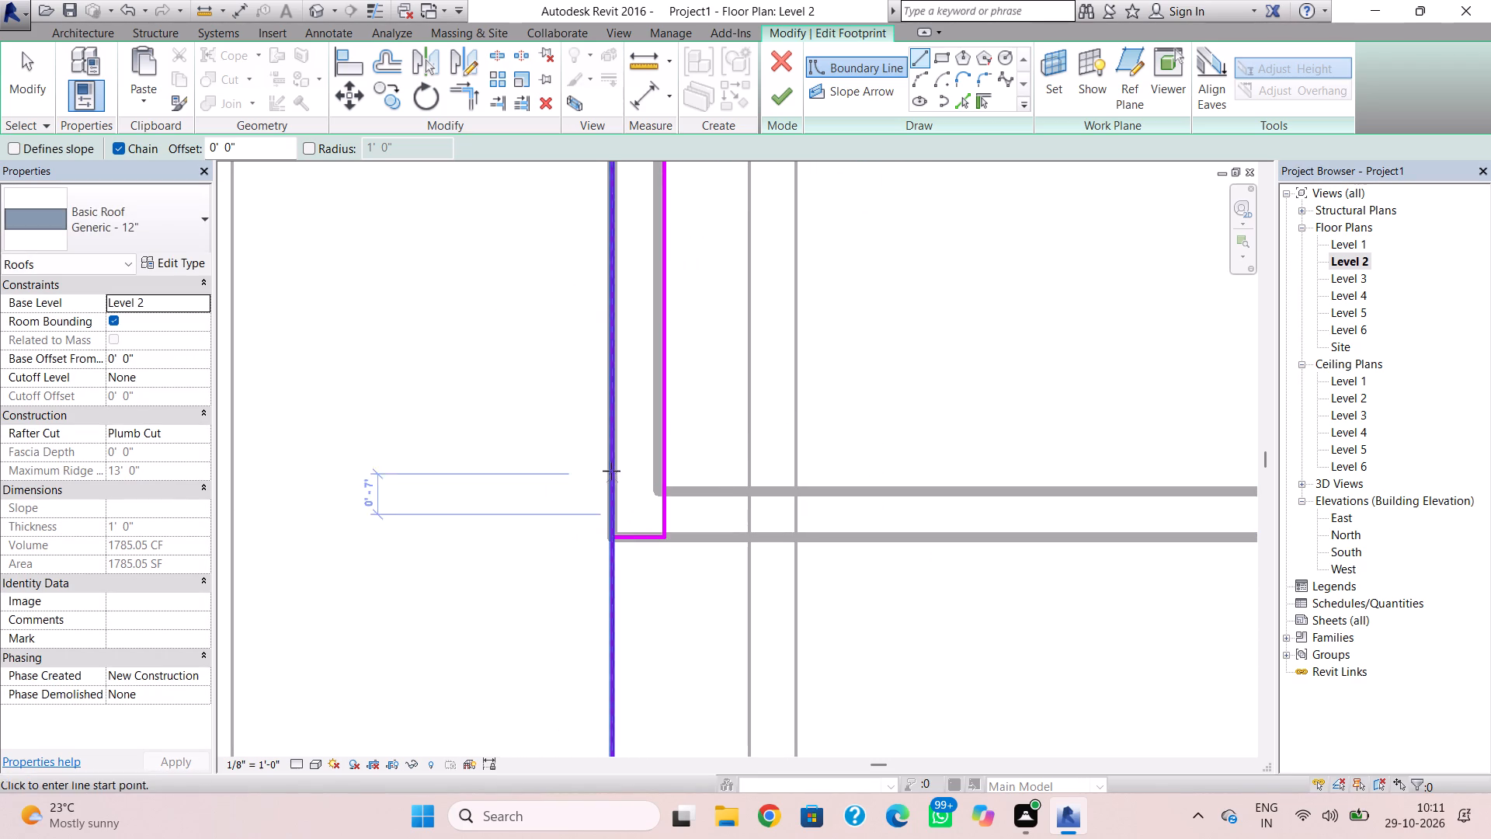
key(Escape)
Delete the original full-length west boundary line of the roof sketch.
click(618, 464)
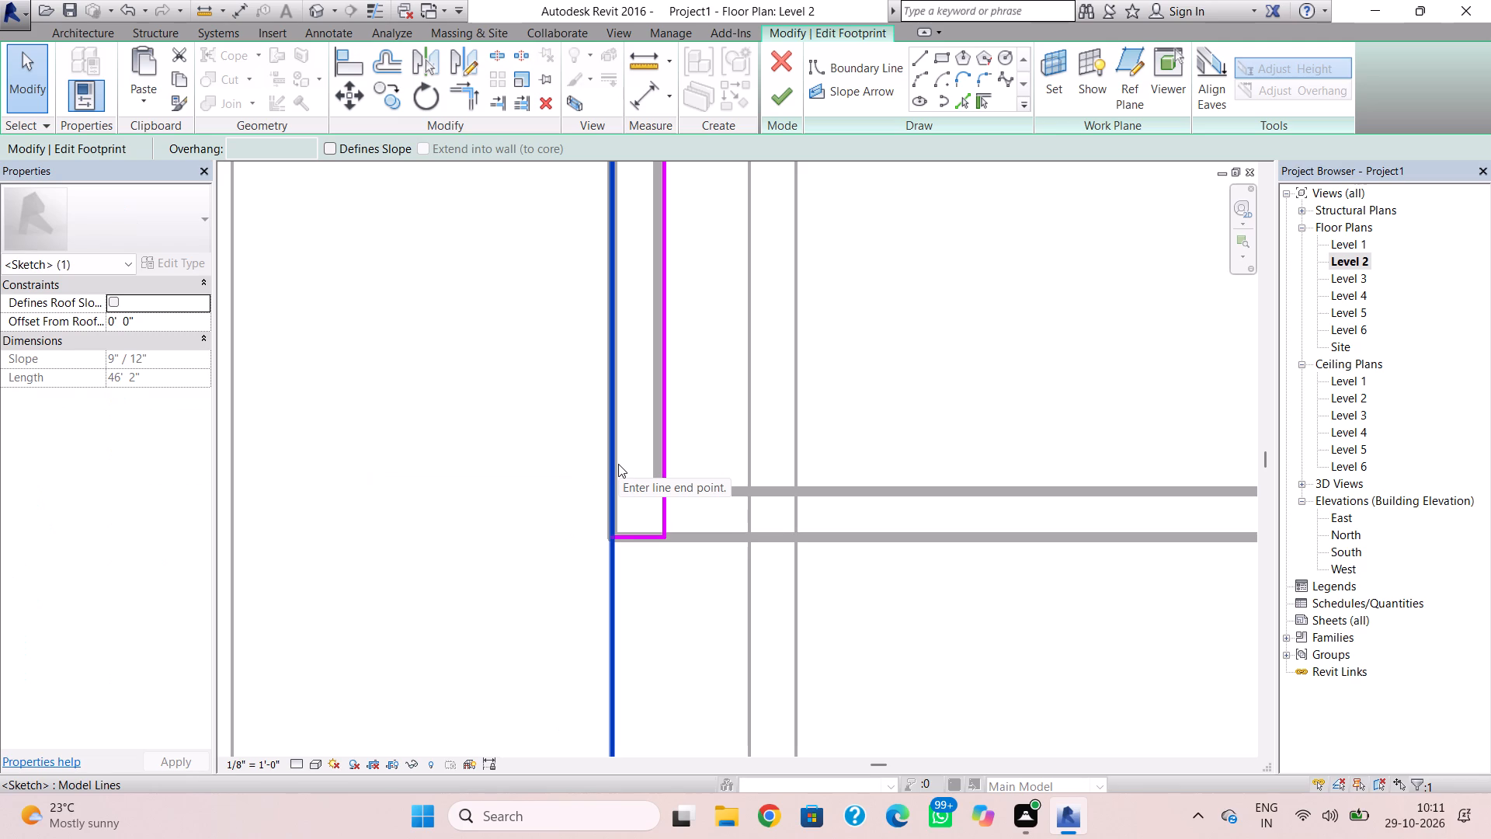
key(Delete)
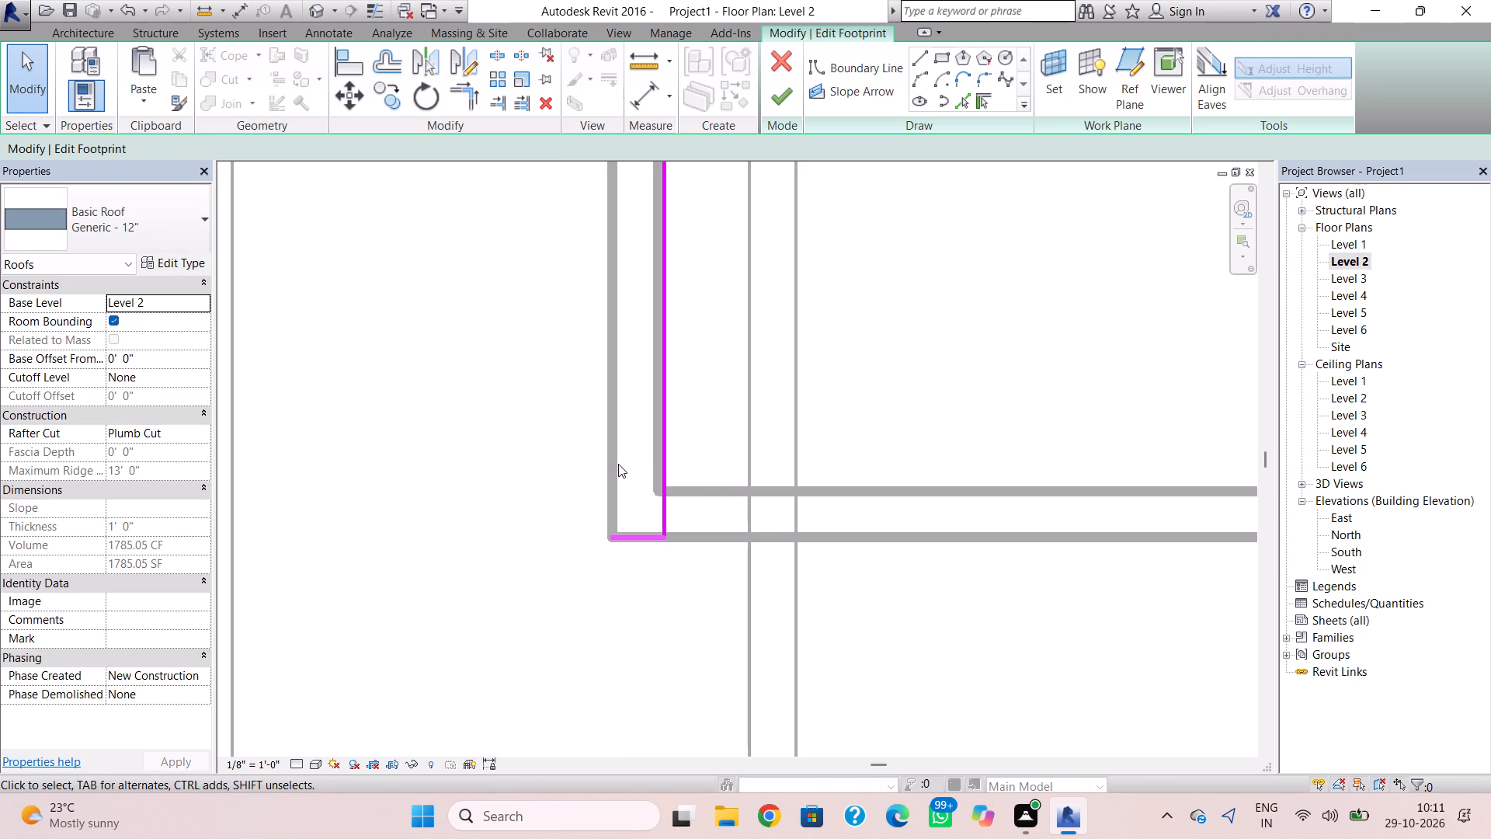
Draw a vertical boundary line from the notch's south outer corner to the end of the roof's south edge.
scroll(668, 478, down, 6)
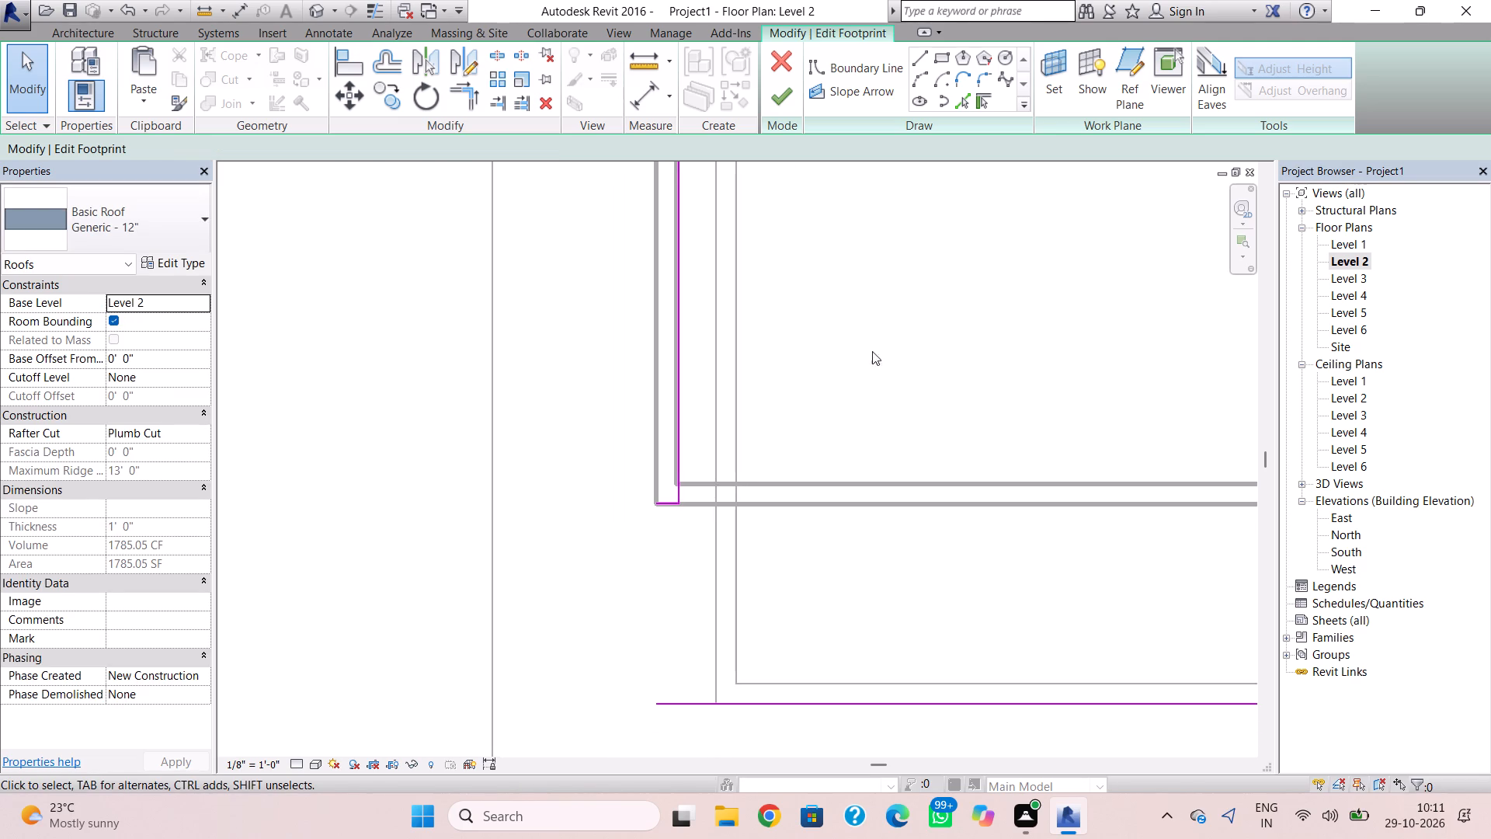
click(922, 61)
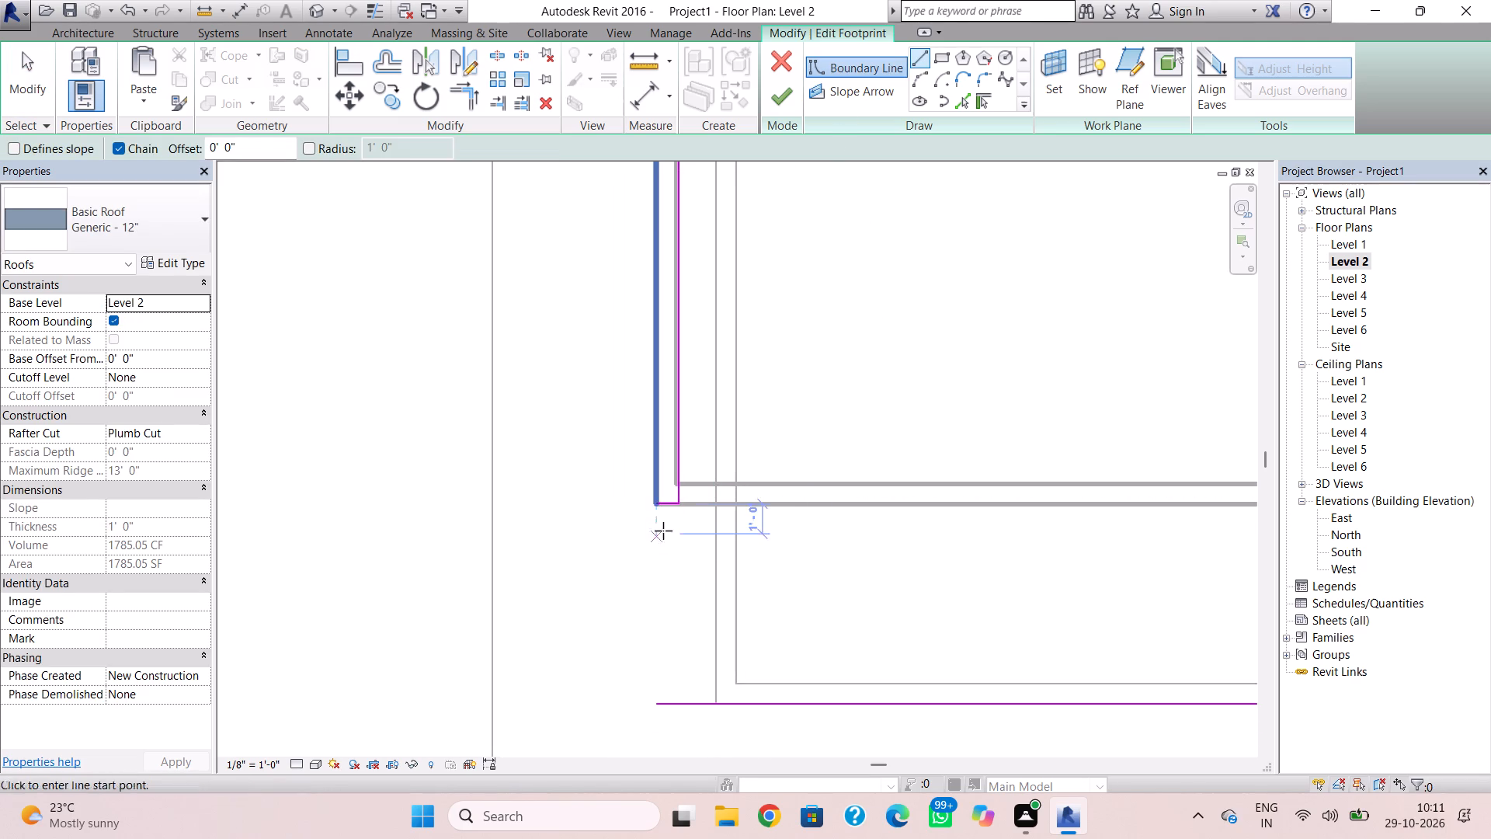
click(658, 505)
click(662, 702)
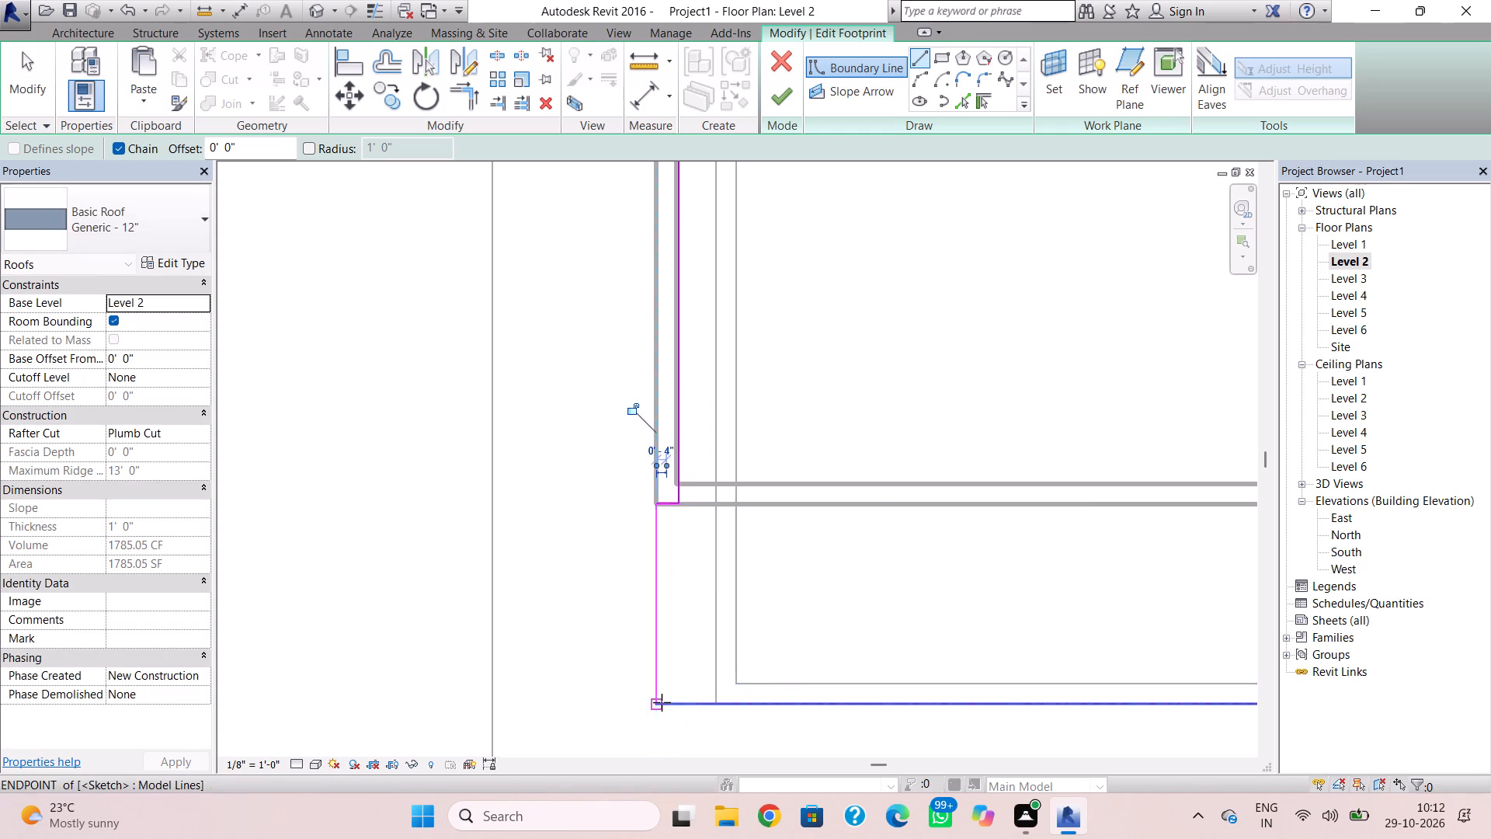
key(Escape)
scroll(732, 480, down, 4)
key(Escape)
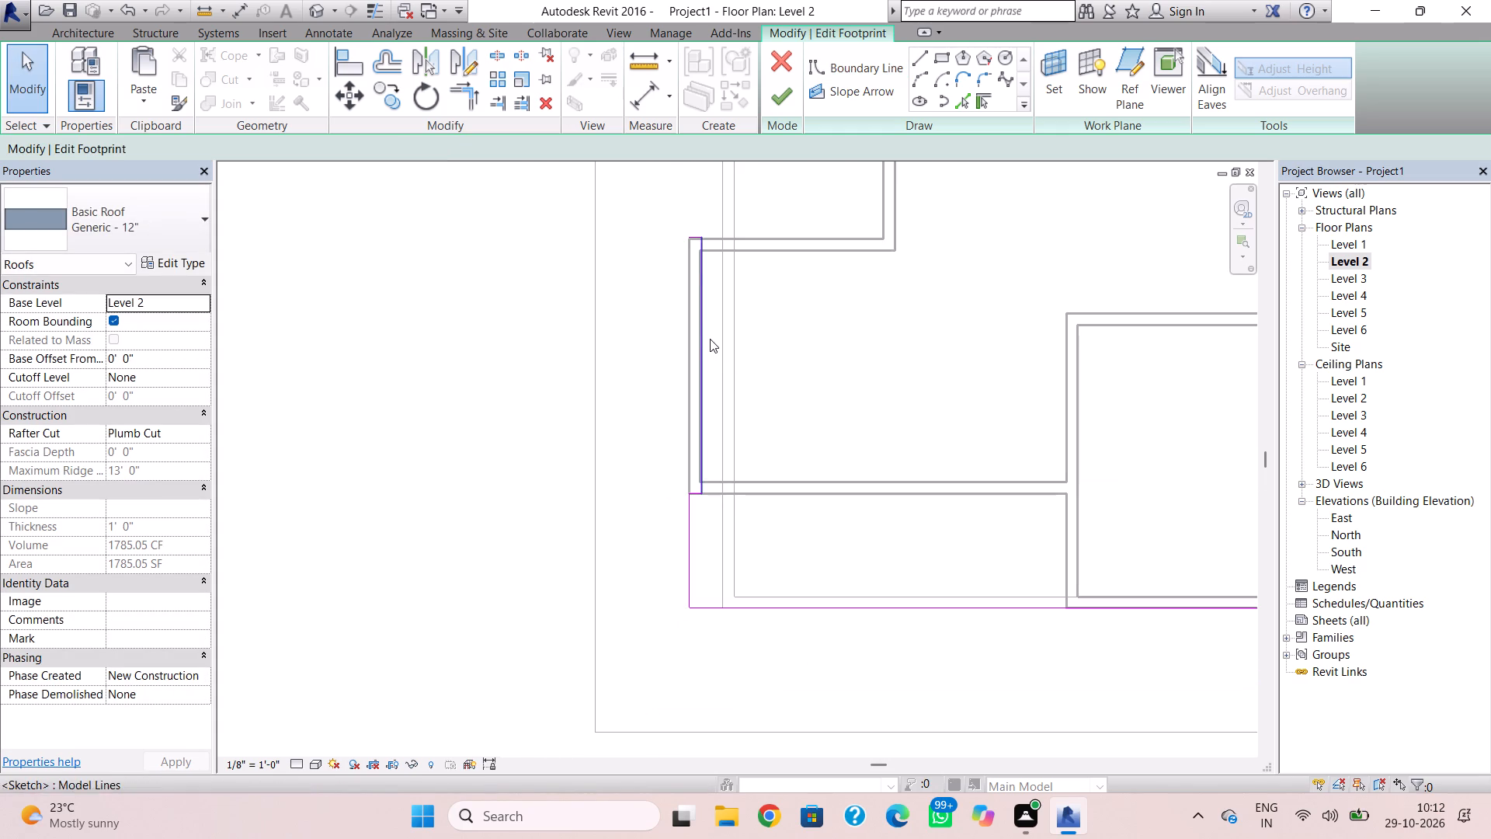
Draw a vertical boundary line about 24' 7" long from the notch's north outer corner to the end of the roof's north edge.
middle_drag(711, 339, 721, 612)
click(926, 50)
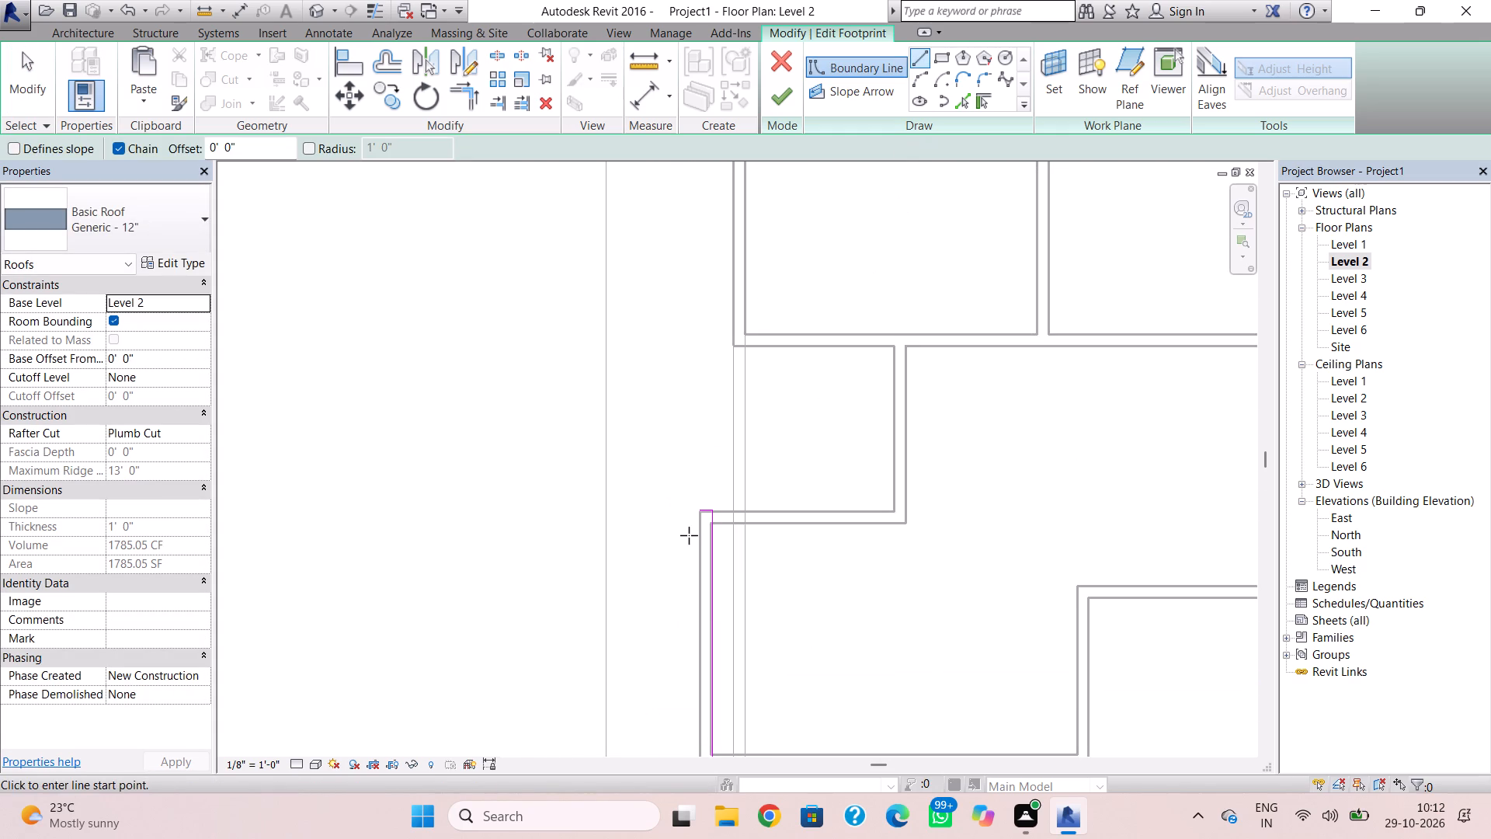
scroll(689, 535, up, 7)
click(709, 488)
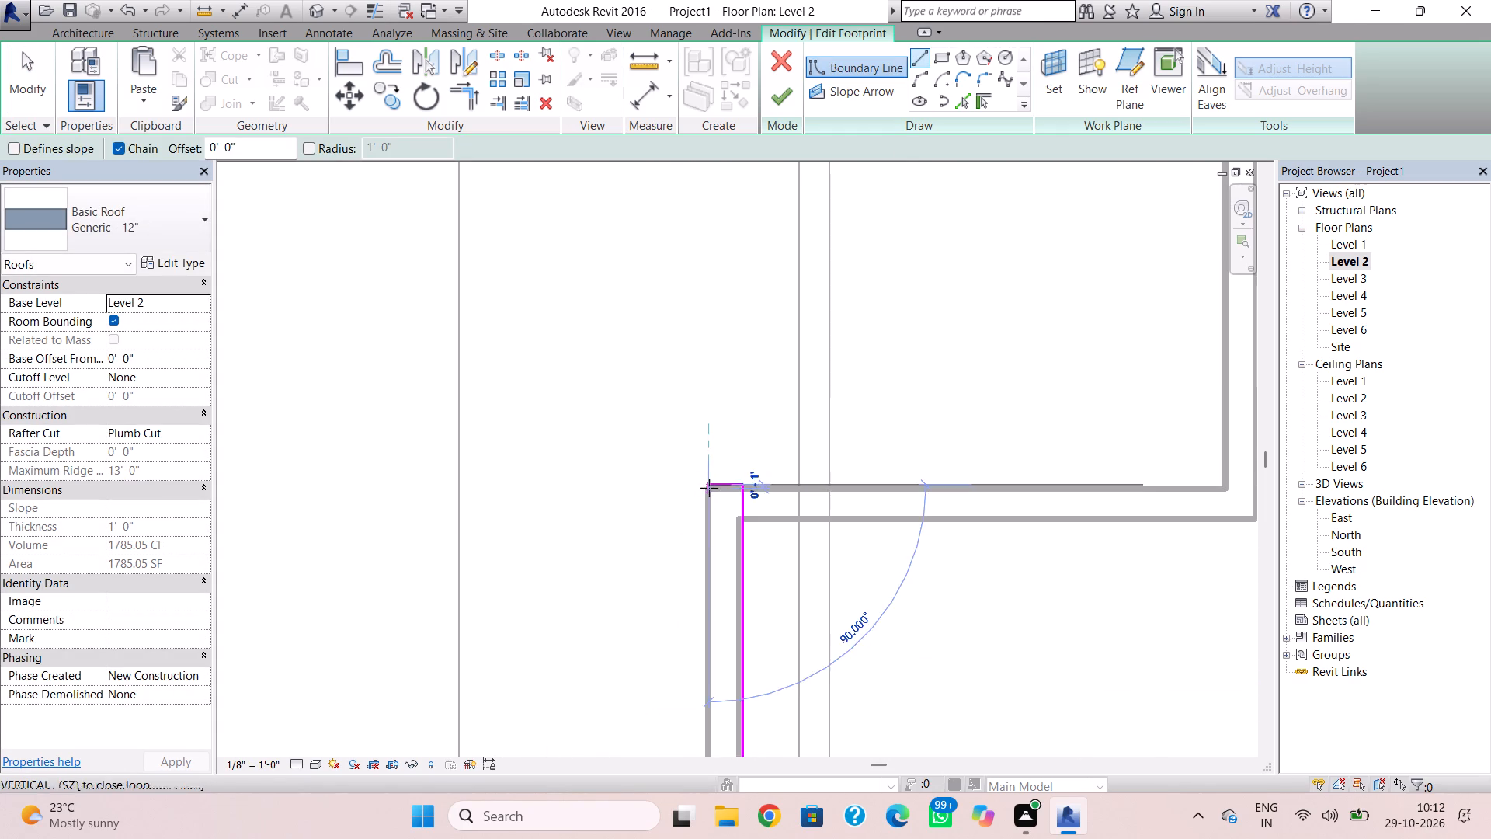
scroll(735, 315, down, 1)
middle_drag(735, 318, 703, 681)
middle_drag(667, 452, 670, 505)
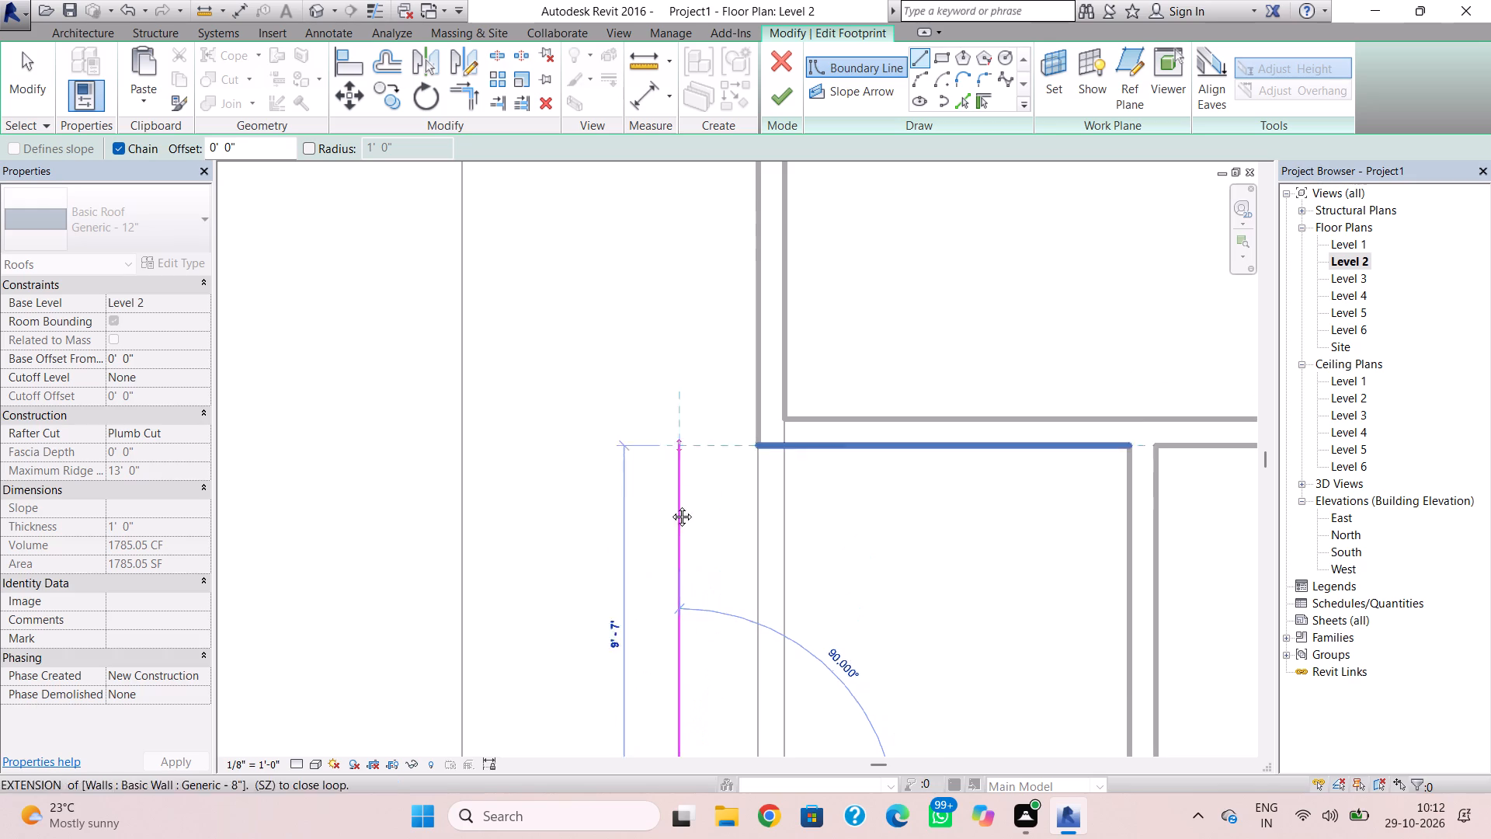
middle_drag(670, 505, 666, 777)
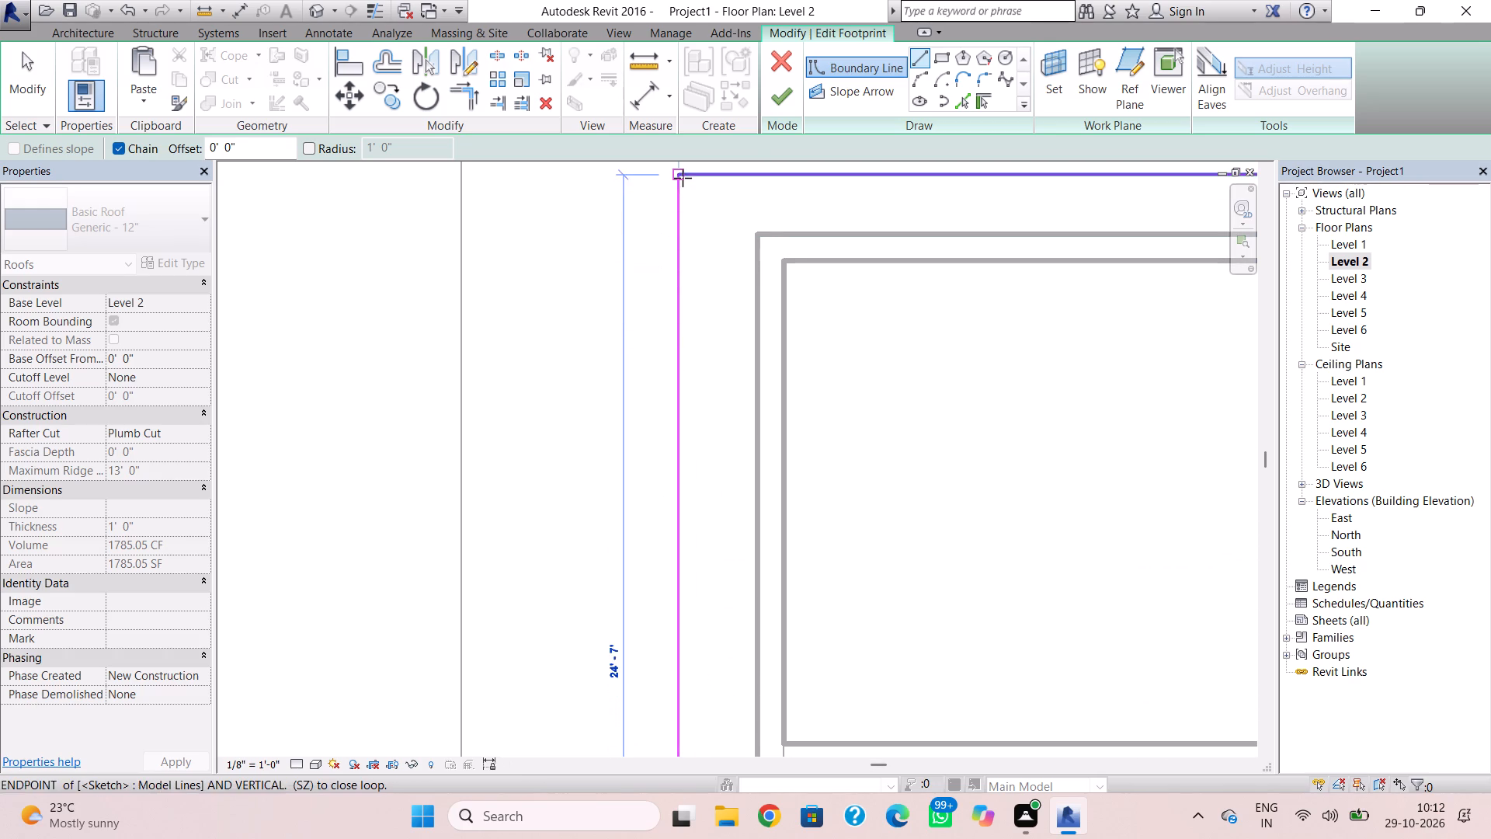
click(682, 174)
key(Escape)
Finish the Level 2 roof's footprint edit, cancelling the joining of walls to the roof.
click(791, 93)
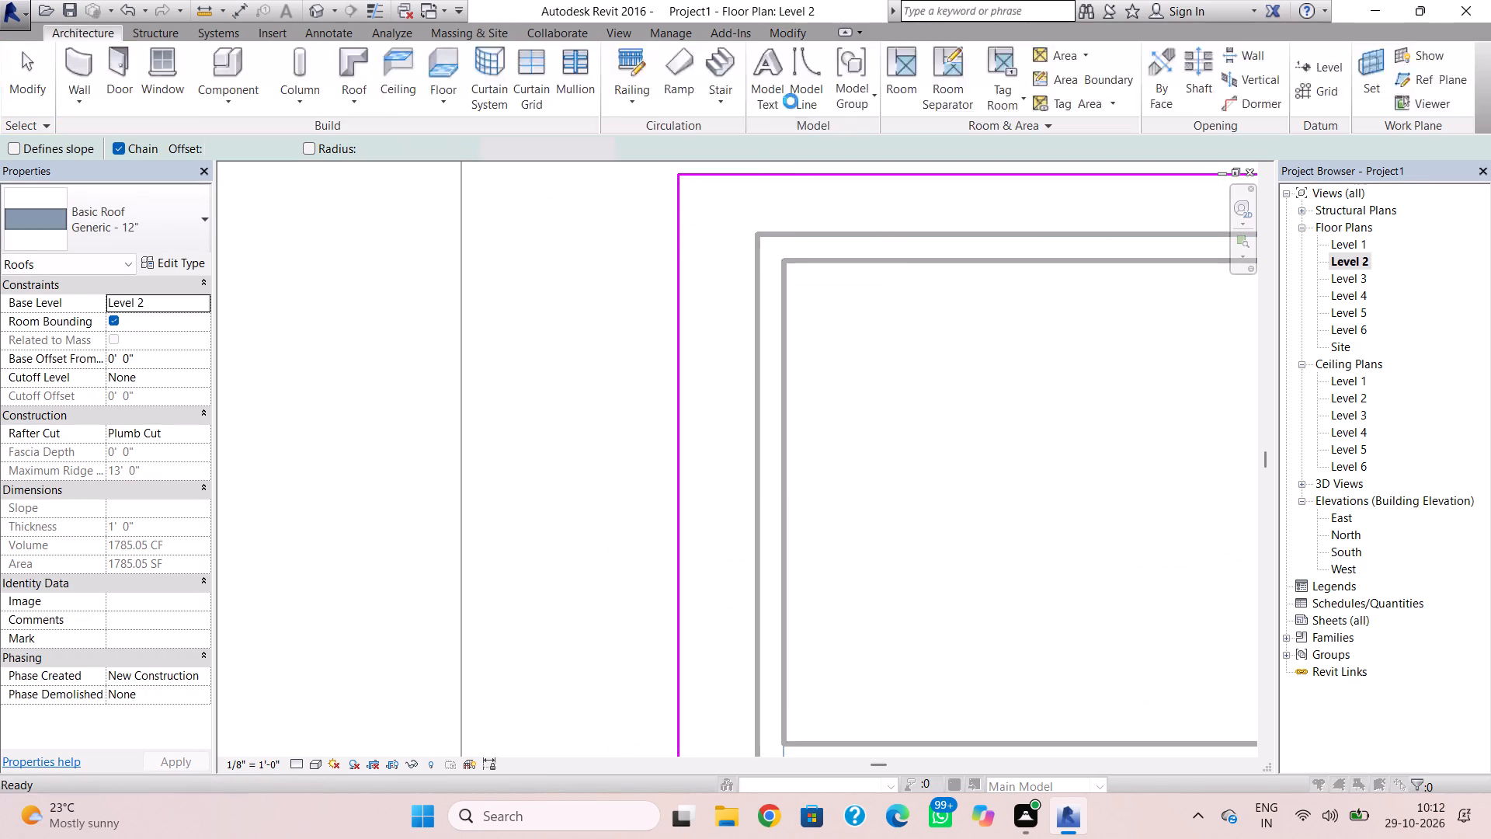
click(796, 417)
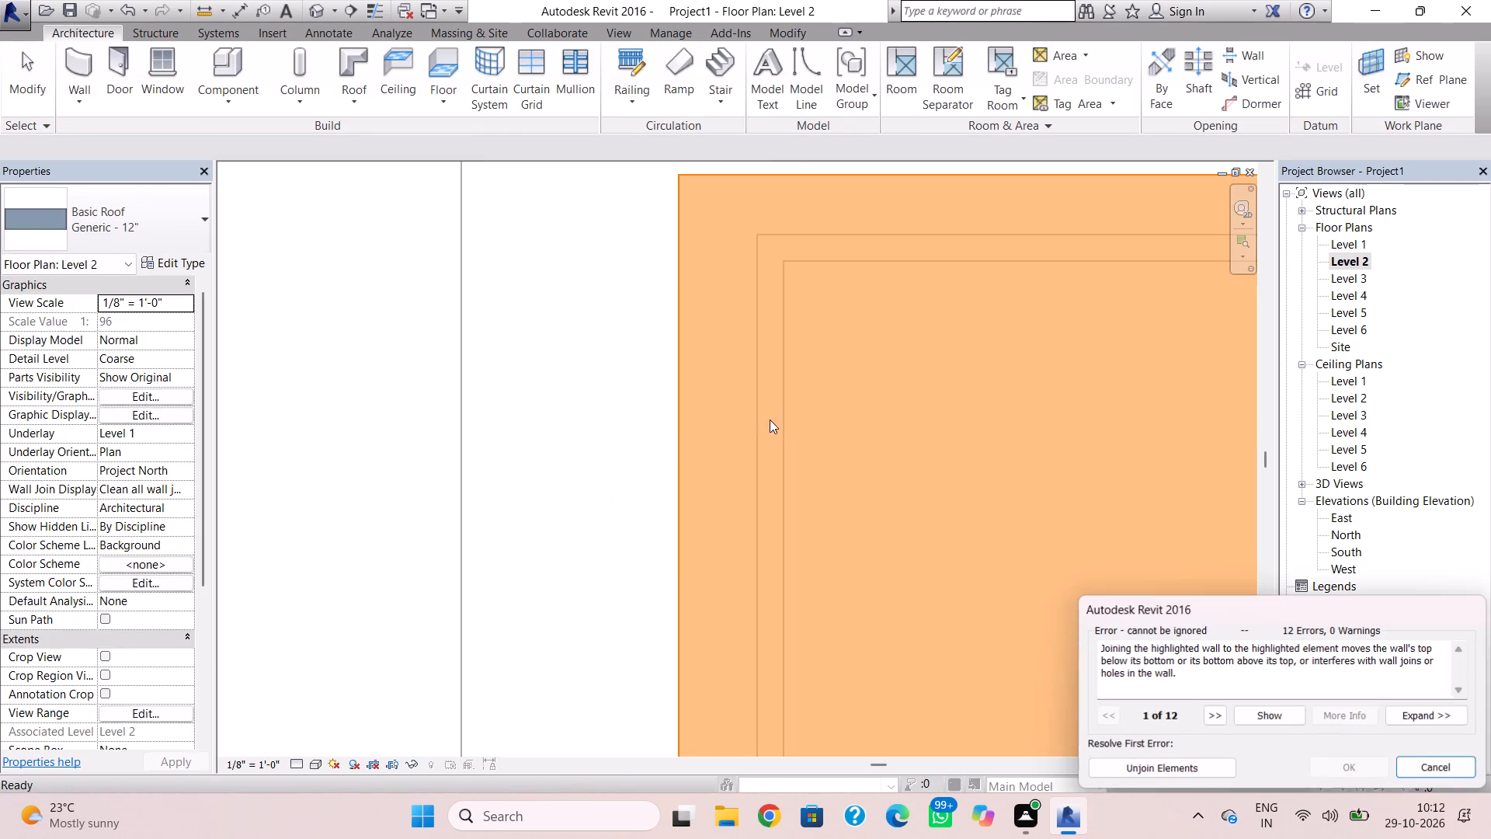
click(1418, 774)
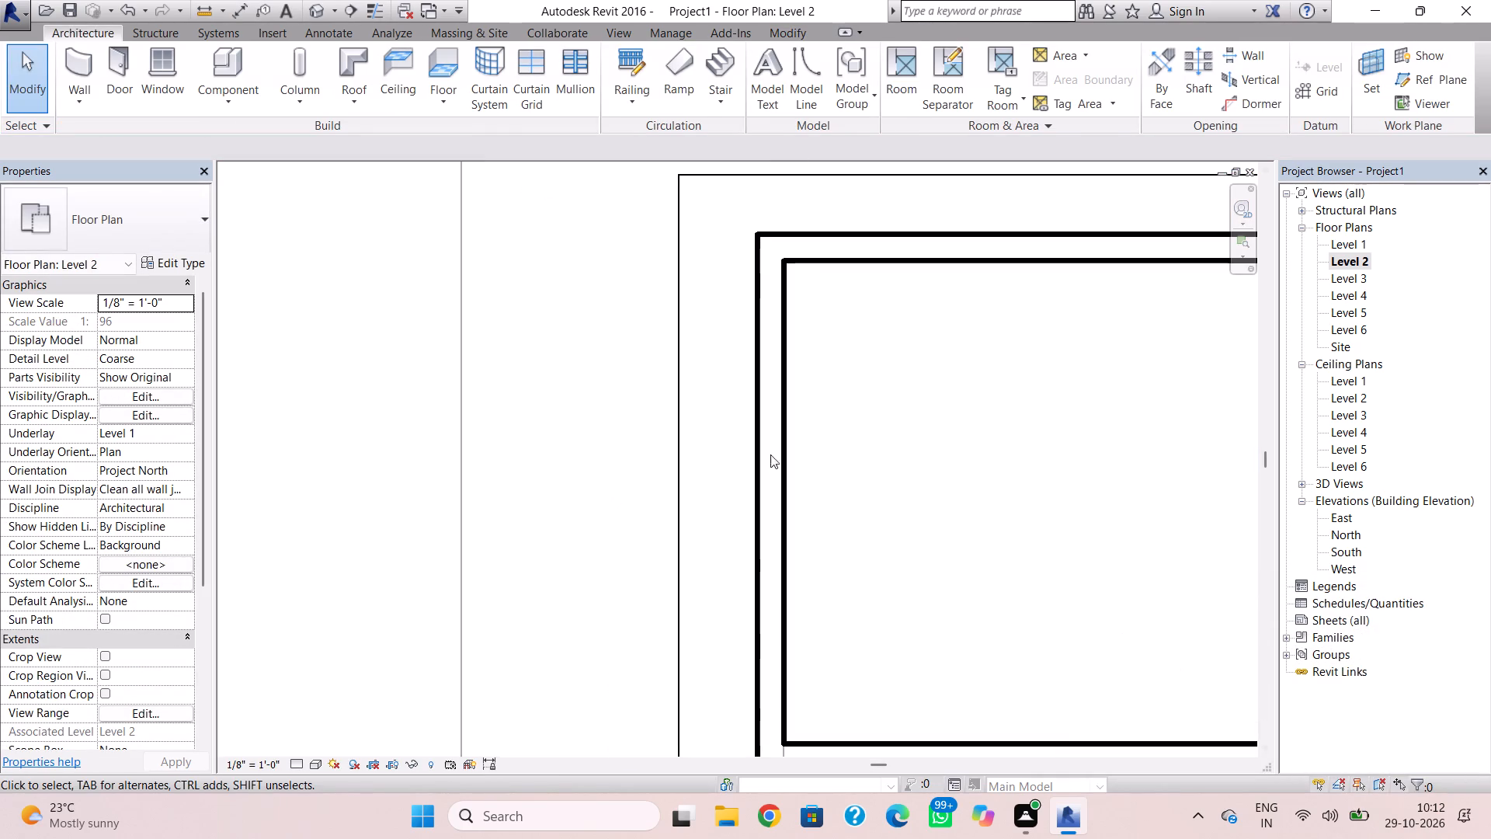
In the 3D view, delete the four un-notched roof slabs at Levels 3, 4, 5 and 6.
click(321, 13)
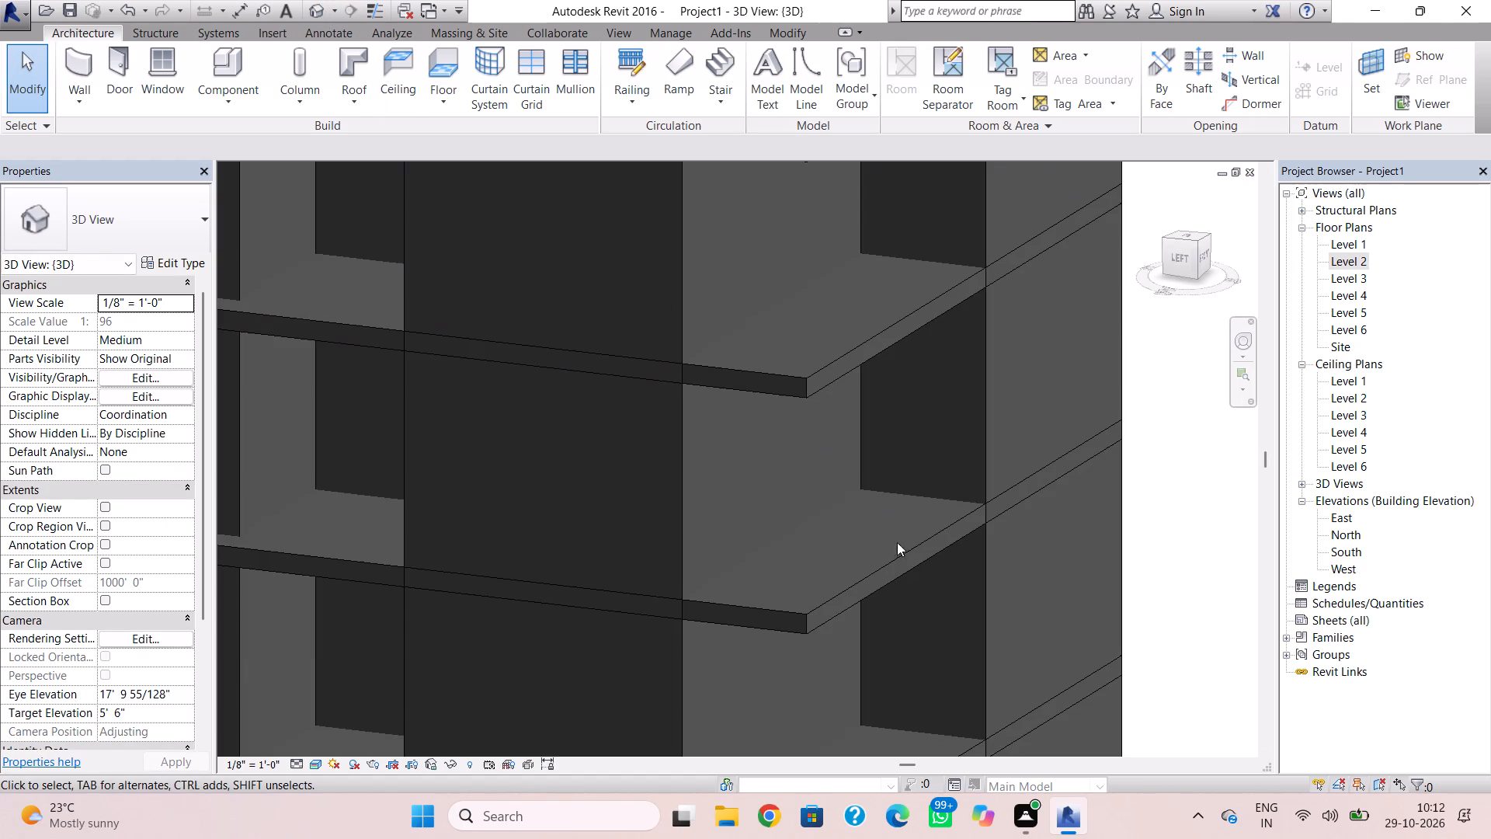
scroll(780, 595, down, 3)
middle_drag(794, 590, 897, 410)
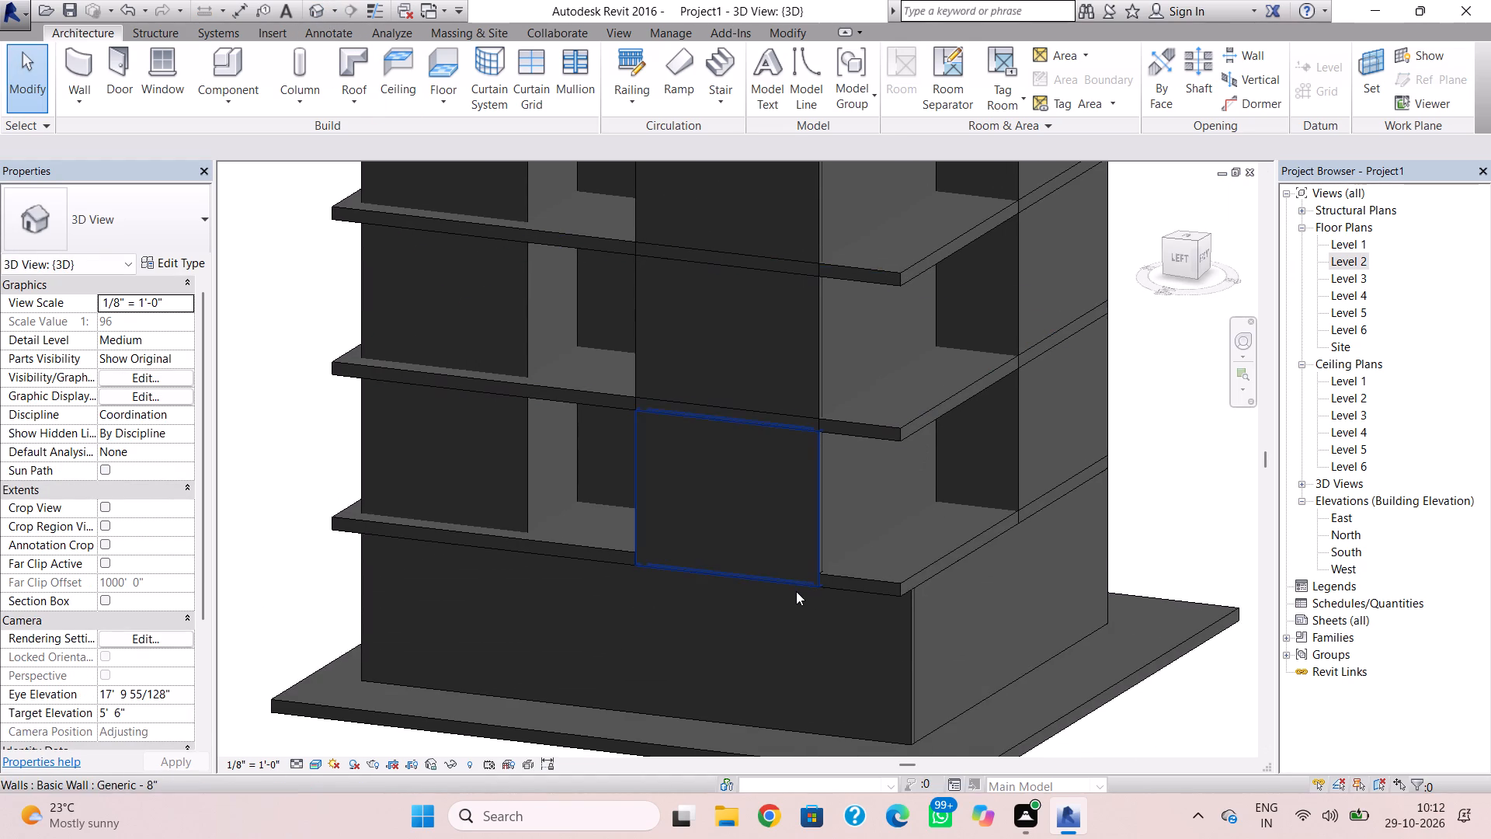
scroll(796, 591, up, 1)
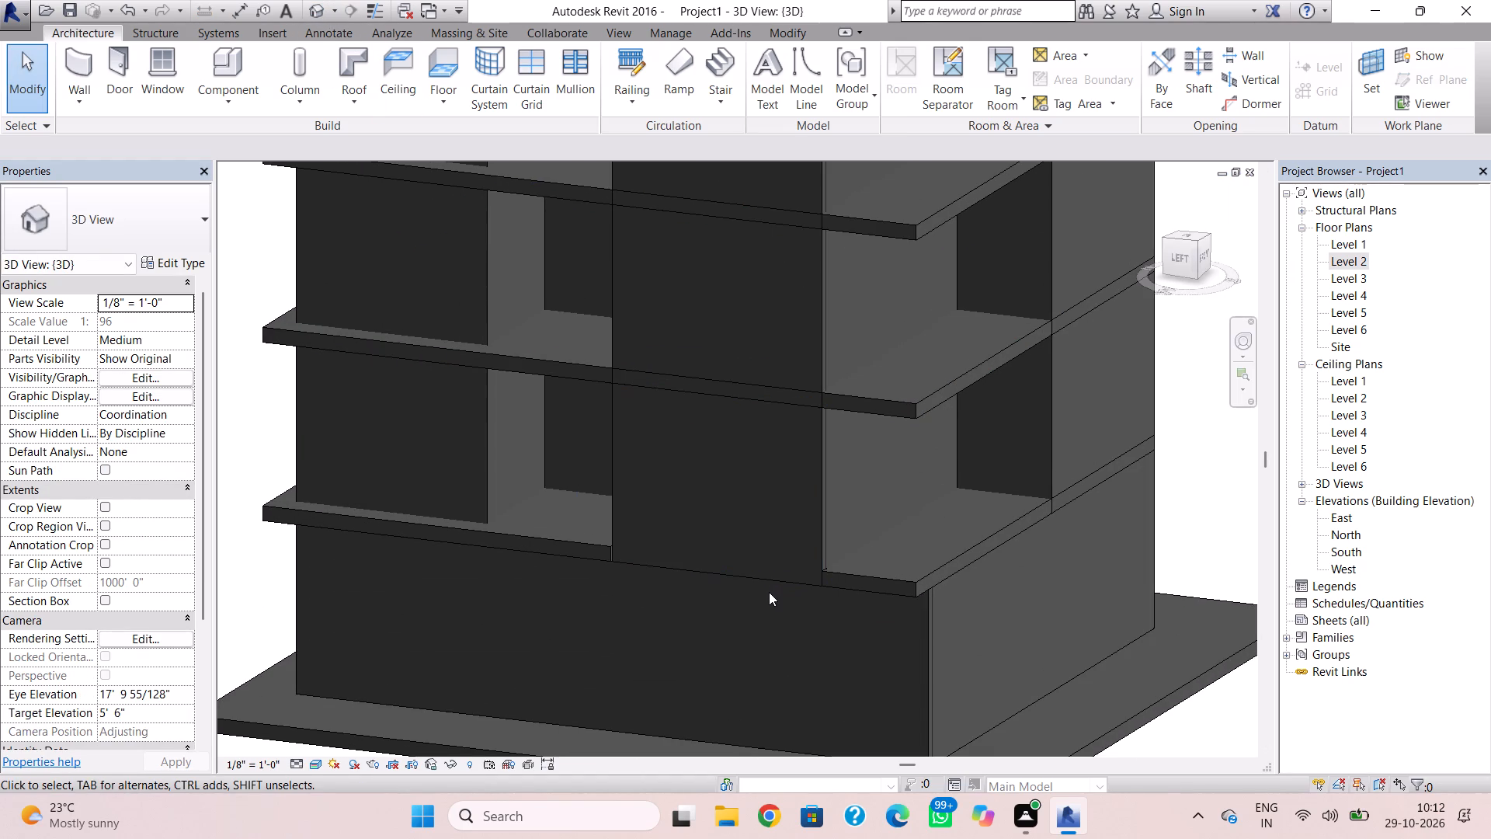
click(898, 416)
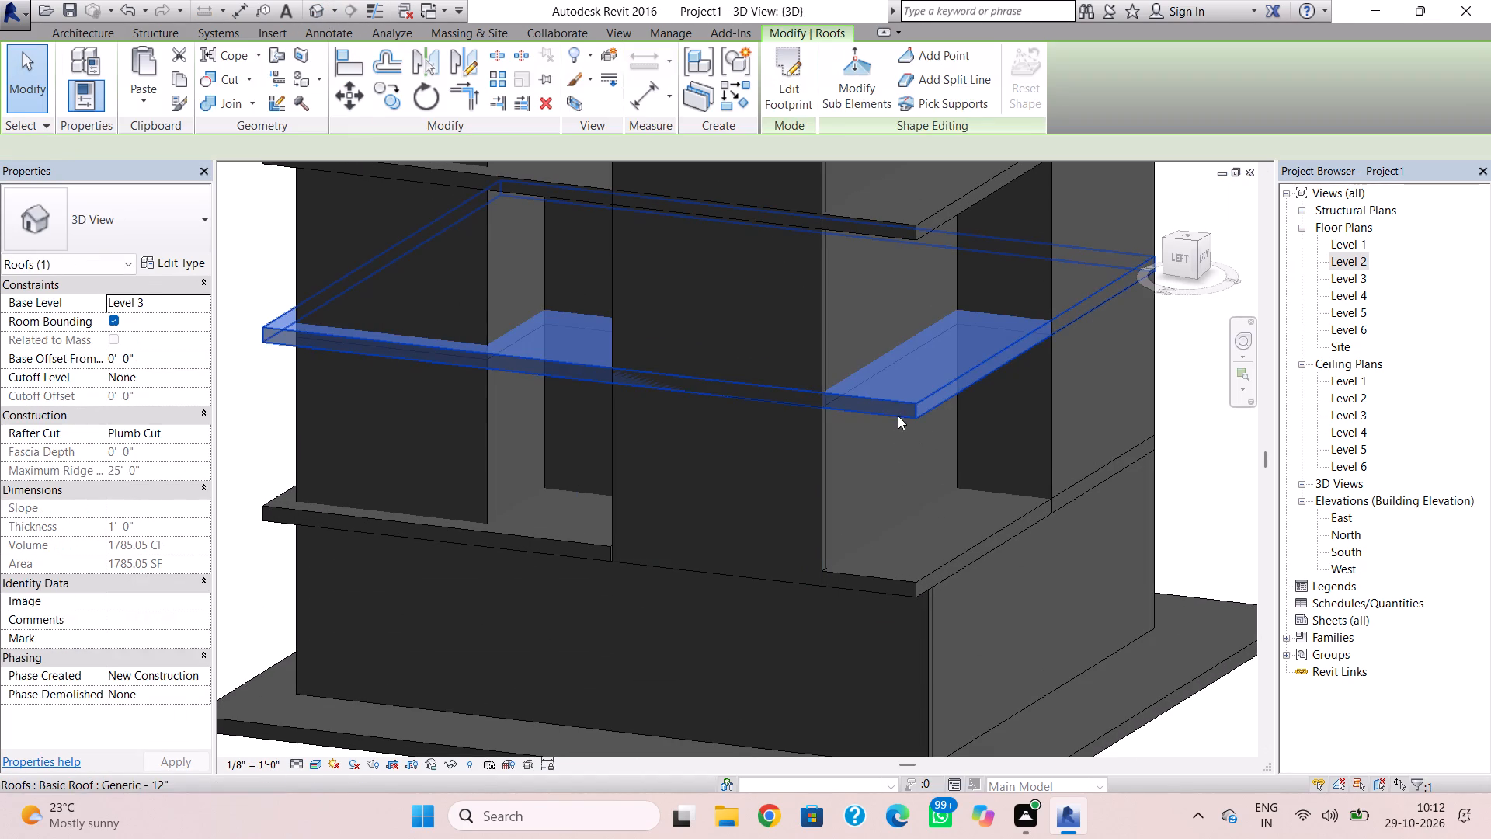
middle_drag(898, 419, 874, 551)
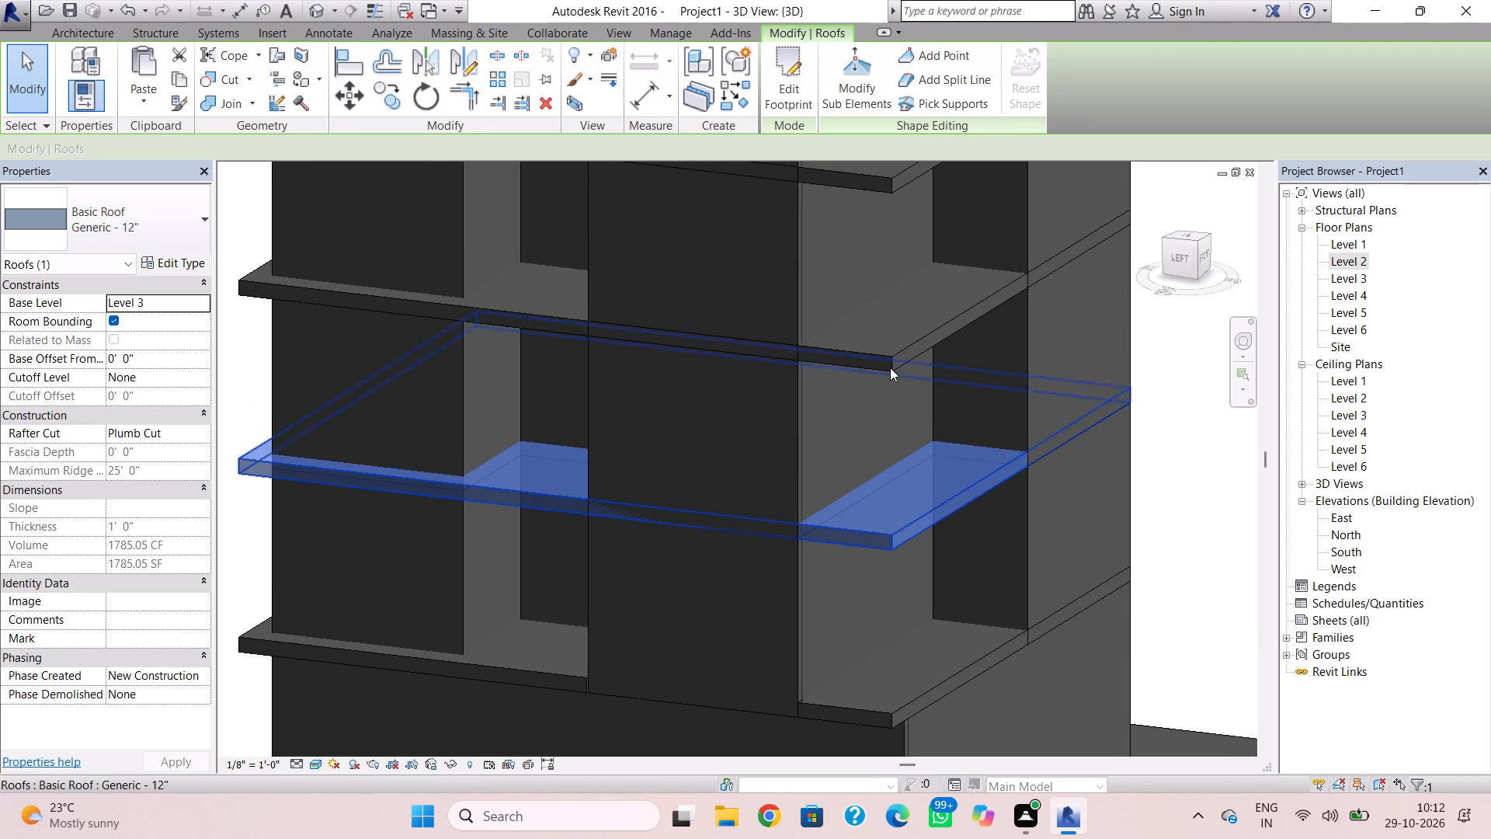
ctrl+click(889, 367)
ctrl+middle_drag(889, 381, 891, 421)
ctrl+scroll(891, 411, down, 1)
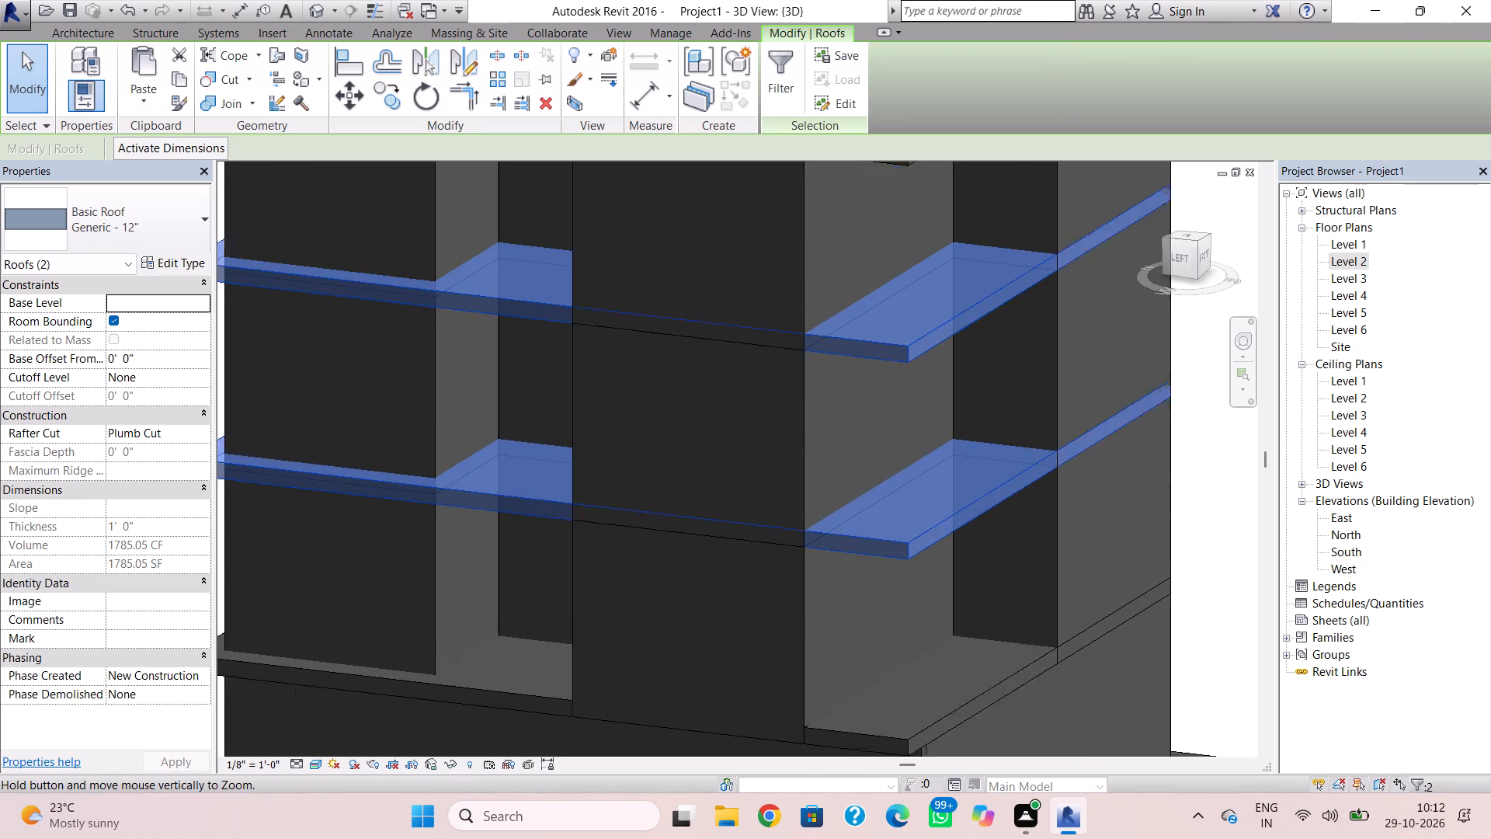
ctrl+middle_drag(891, 421, 892, 517)
ctrl+scroll(892, 517, up, 2)
ctrl+scroll(893, 490, down, 8)
middle_drag(896, 509, 862, 646)
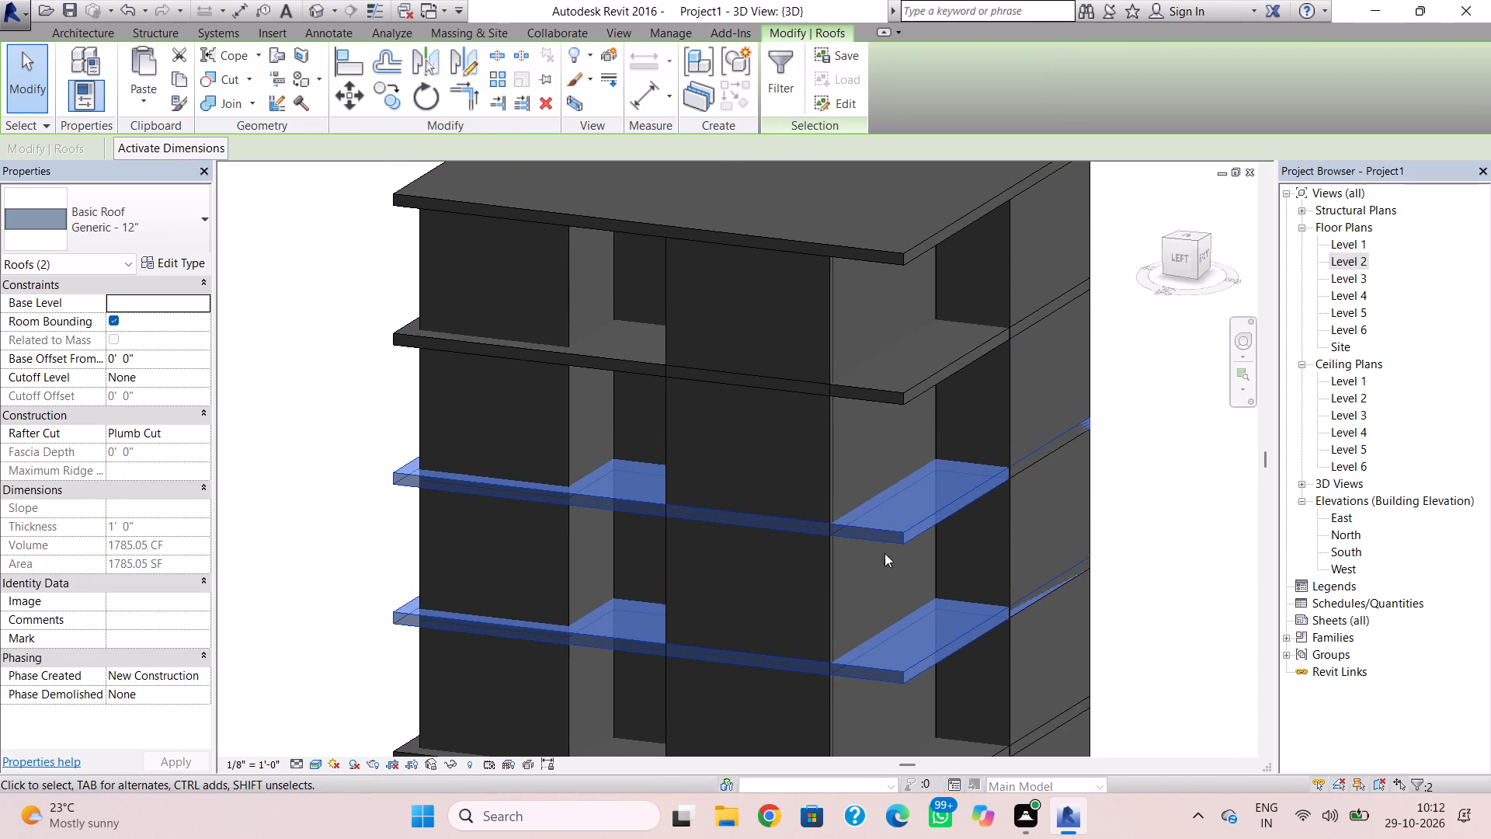
ctrl+click(887, 403)
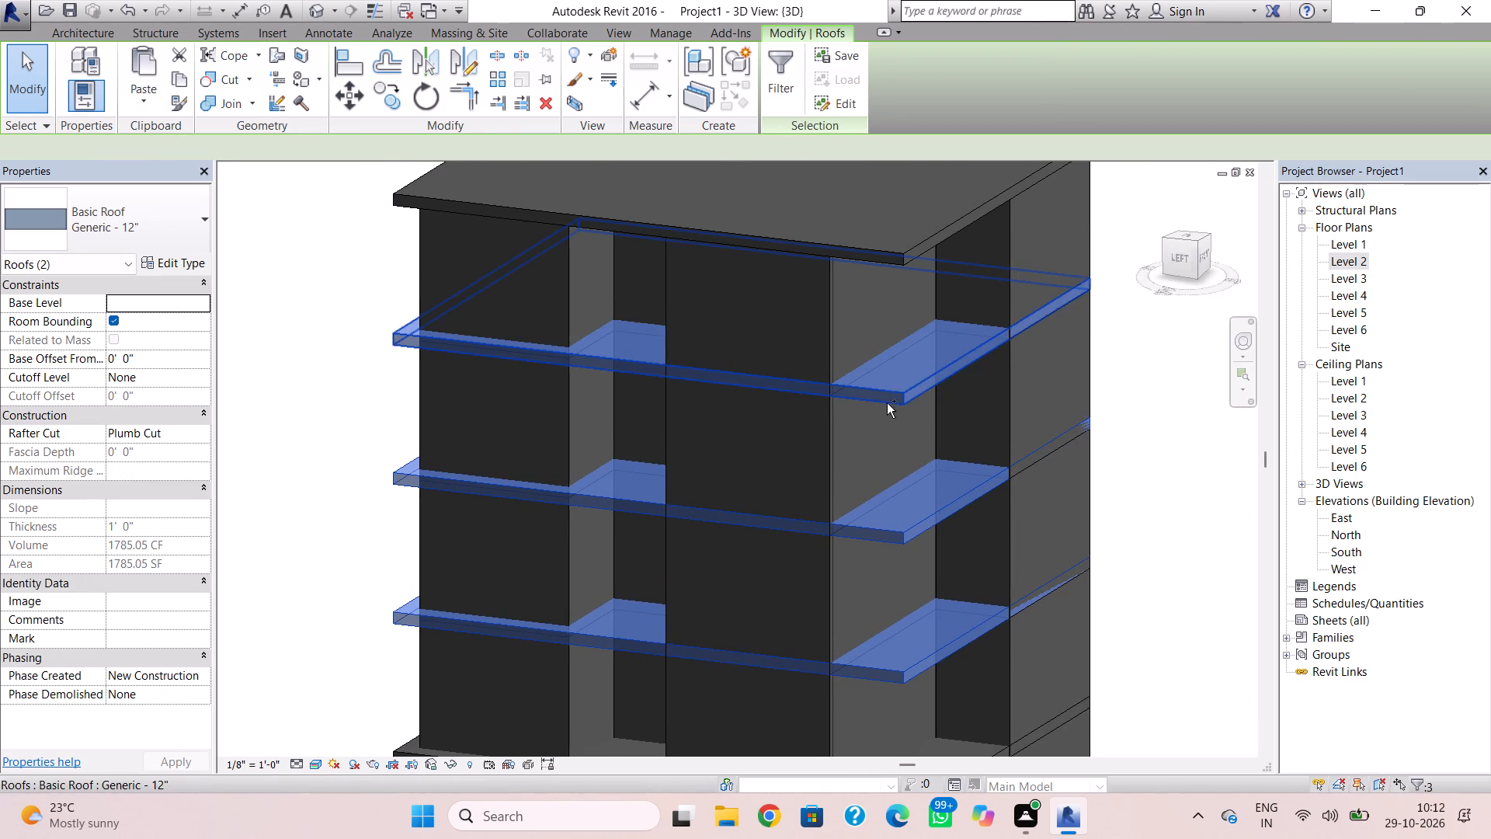
ctrl+click(884, 261)
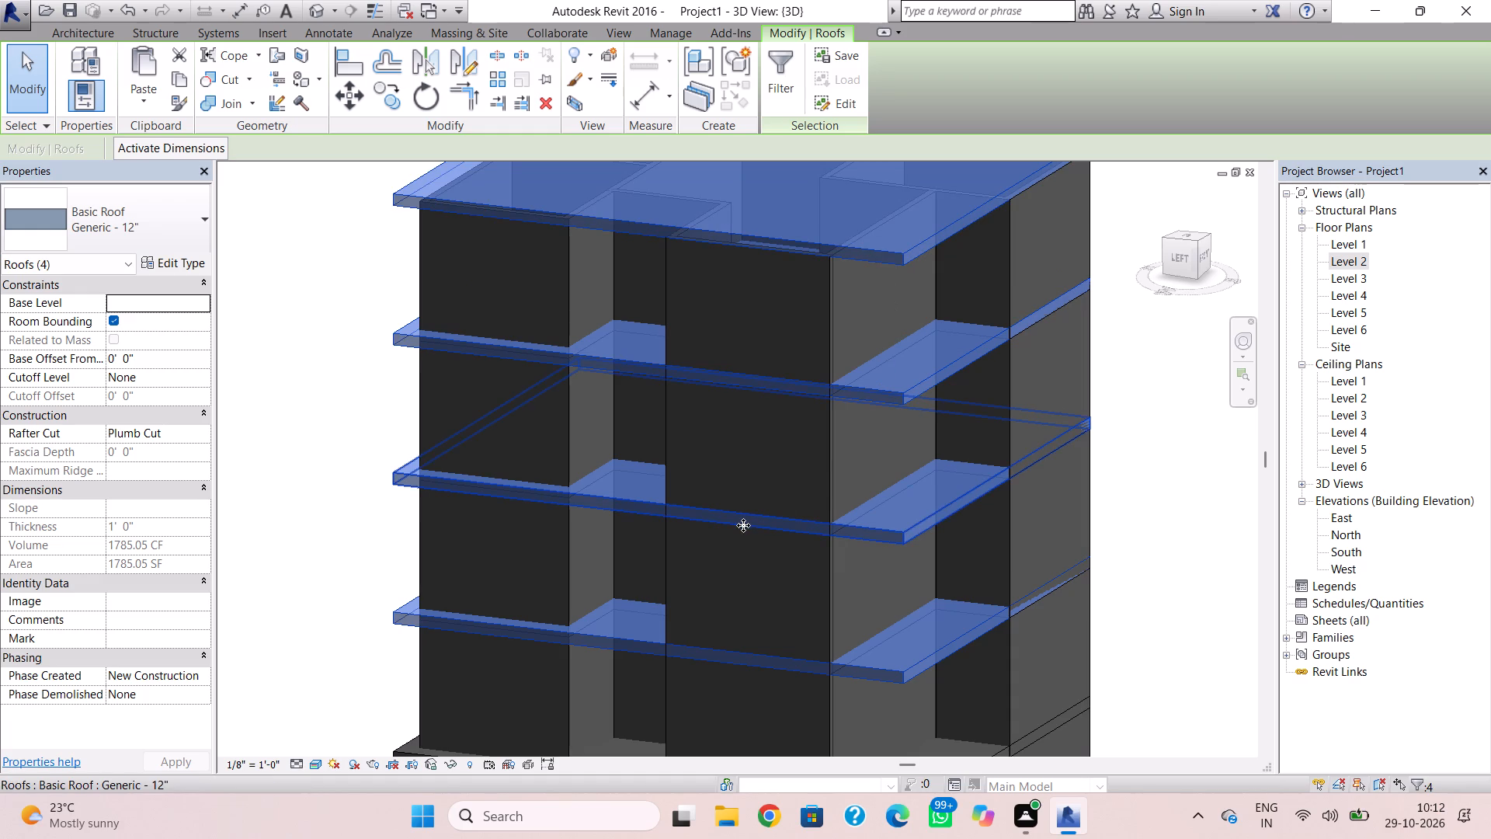
key(Delete)
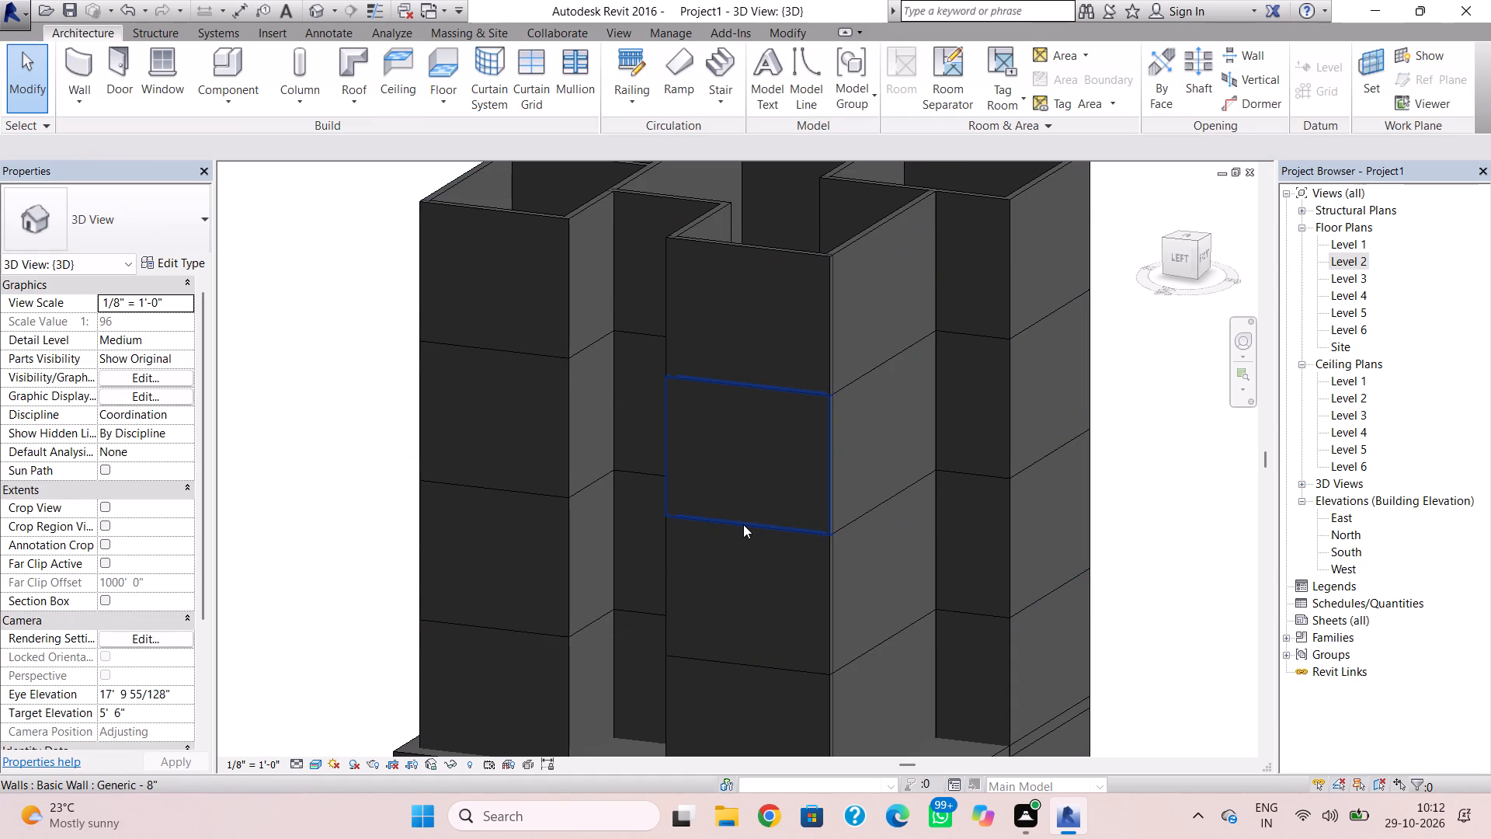
Copy the notched Level 2 roof slab and paste it aligned to Levels 3, 4, 5 and 6.
scroll(796, 526, down, 2)
middle_drag(796, 527, 791, 487)
click(867, 702)
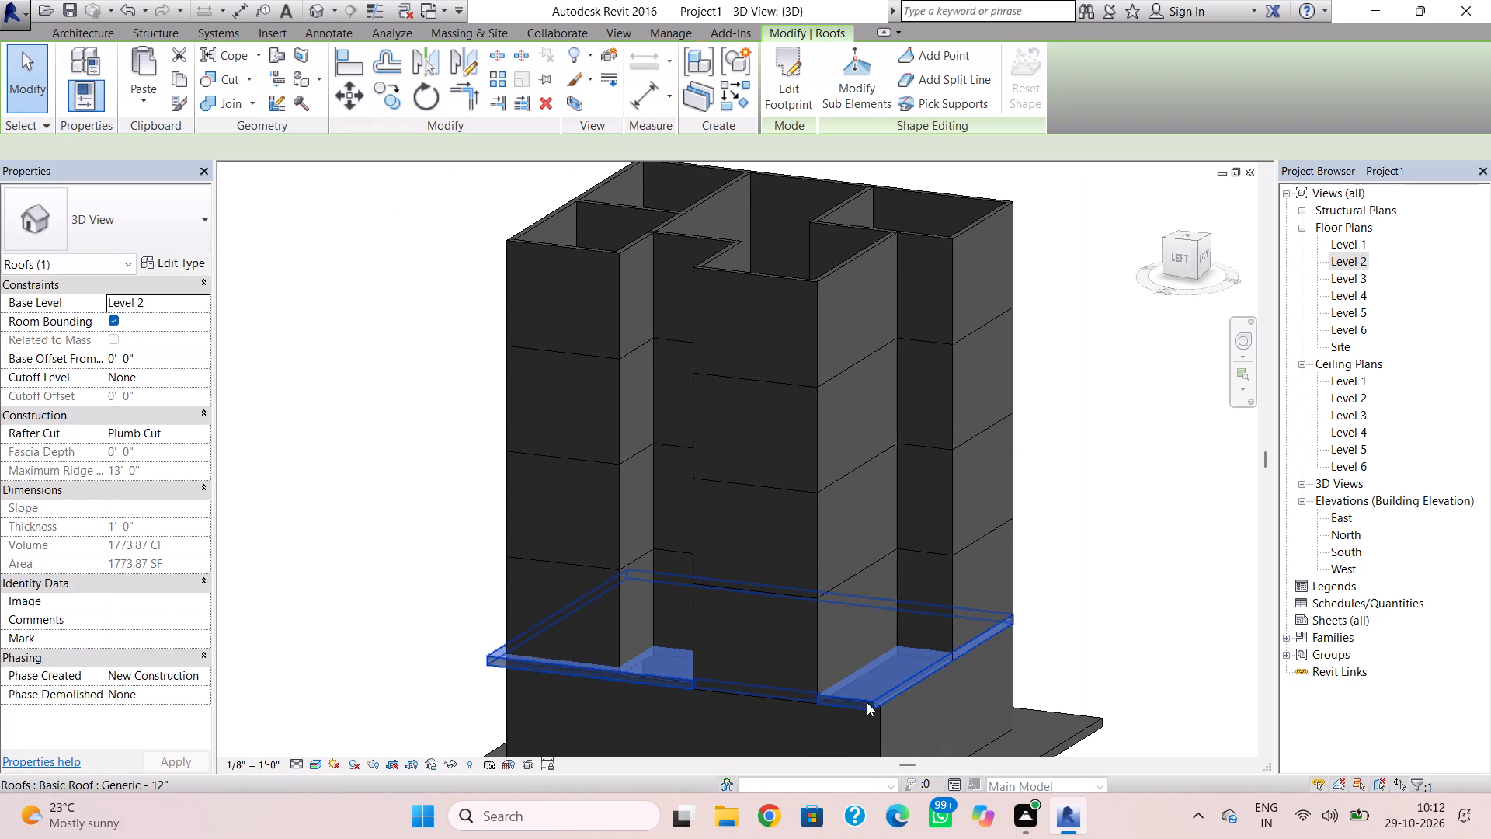
click(185, 82)
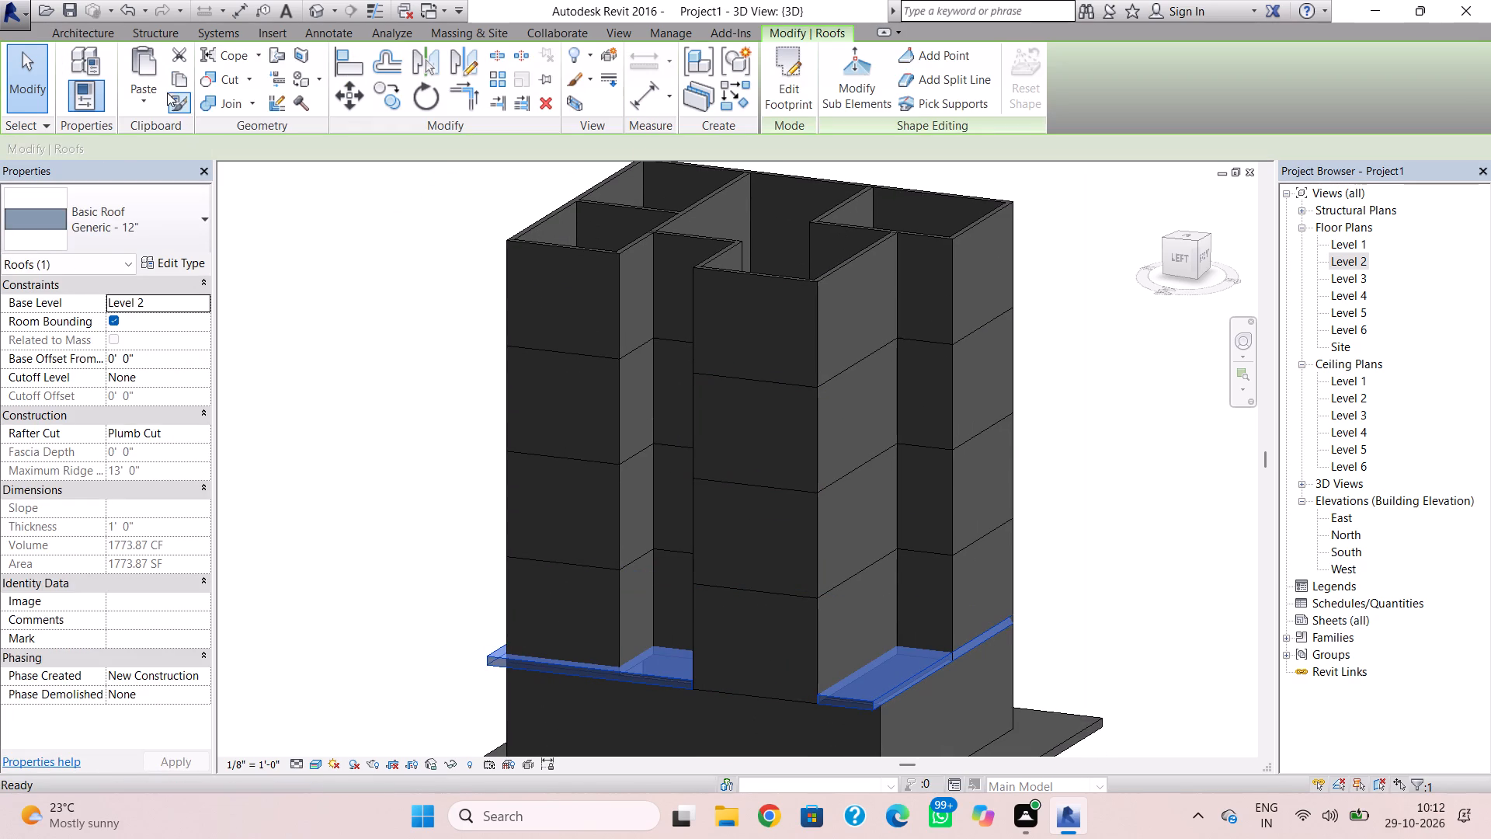
click(150, 99)
click(223, 167)
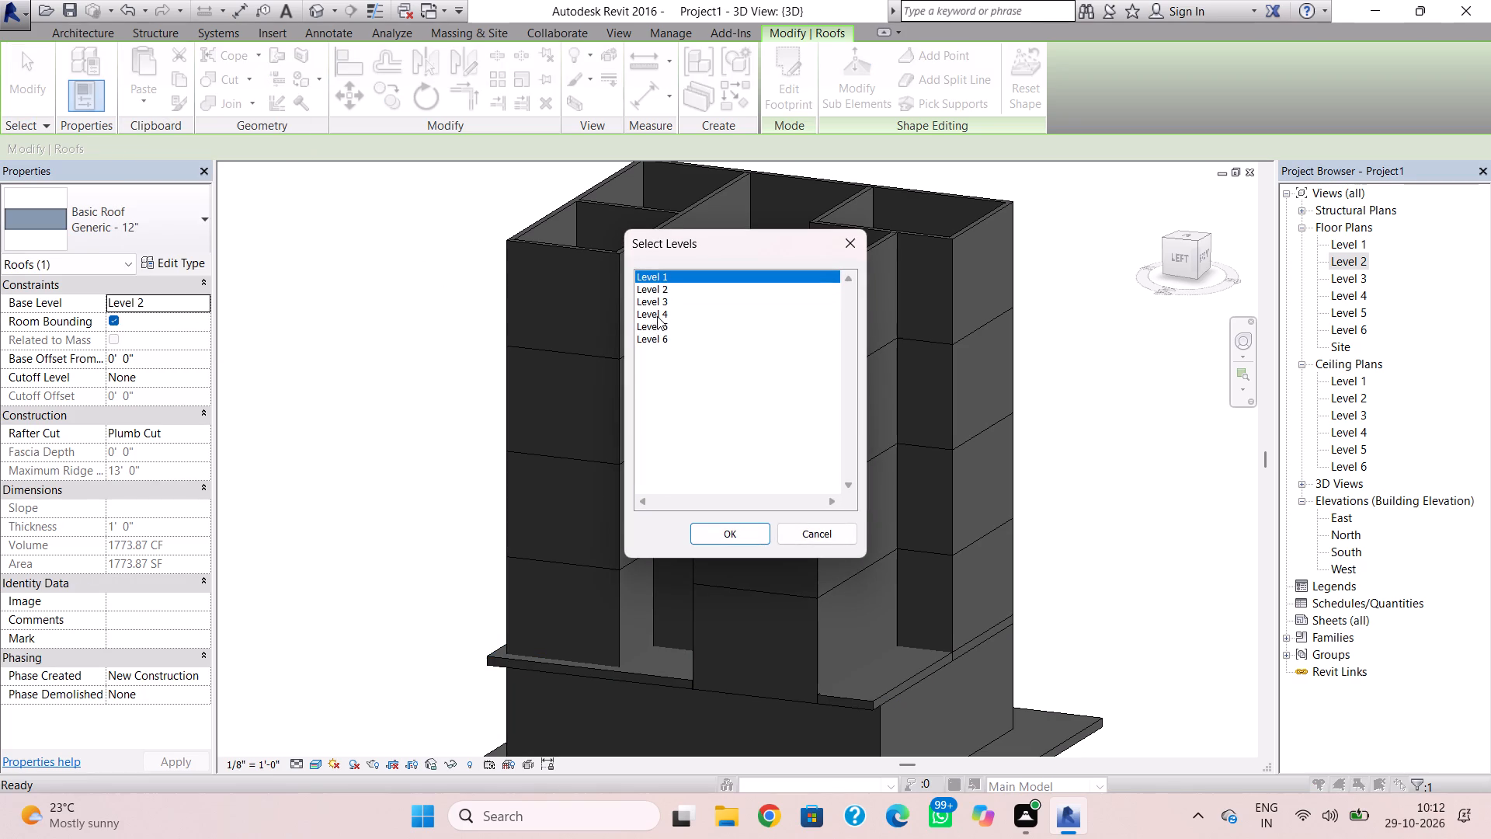
drag(659, 301, 663, 339)
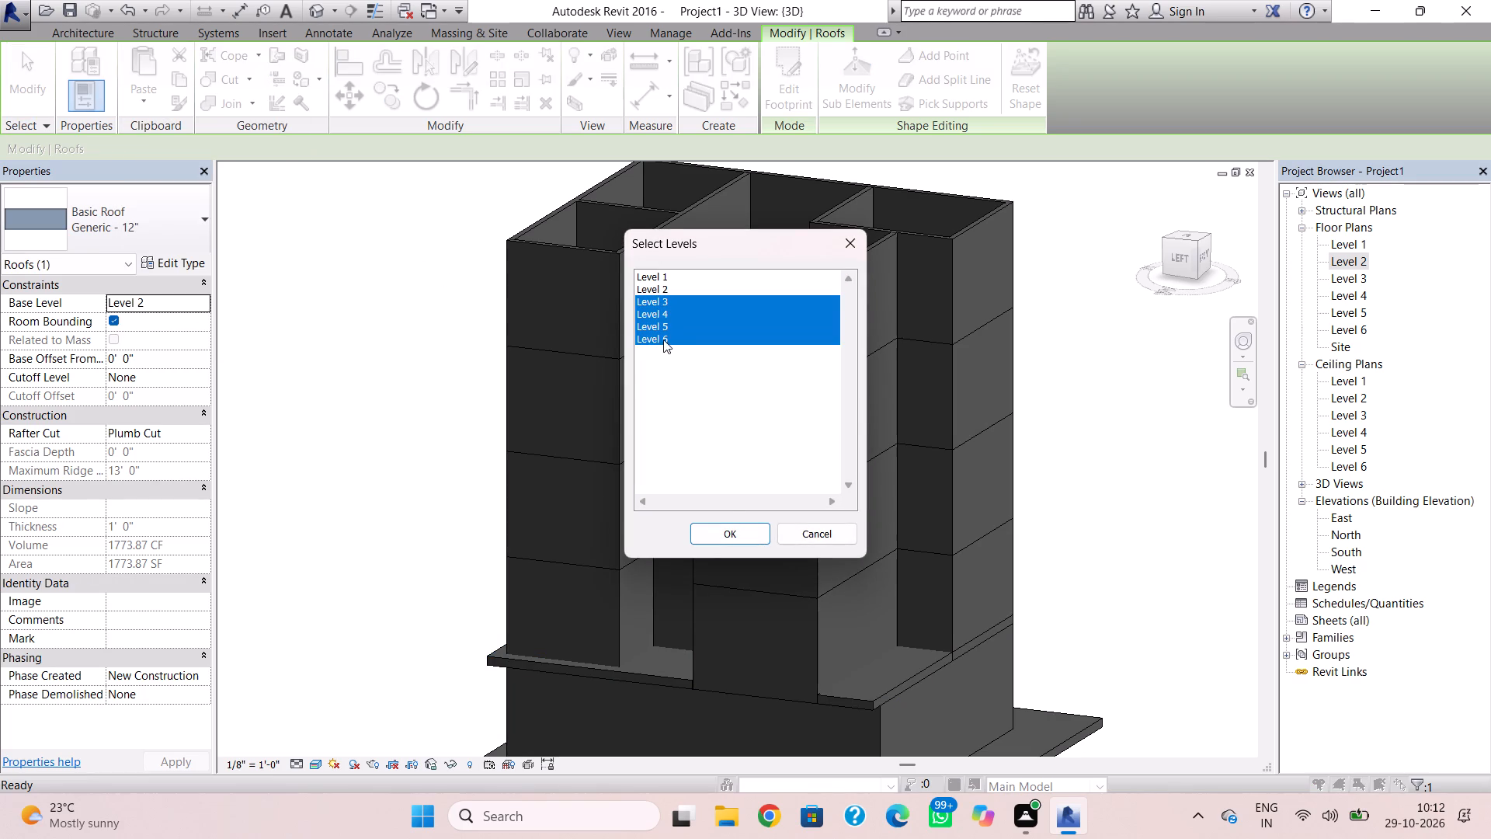
click(719, 534)
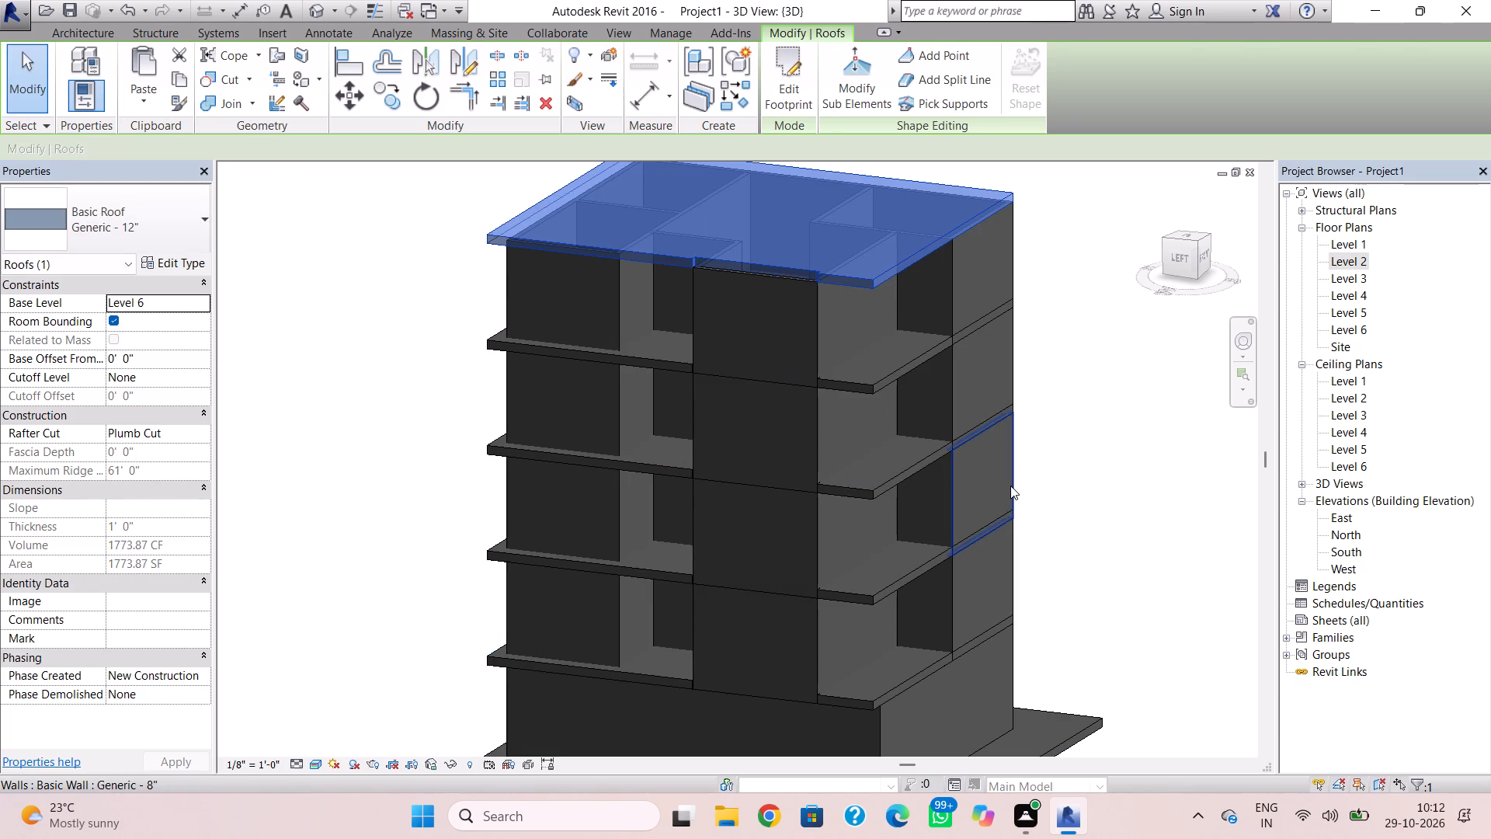
key(Escape)
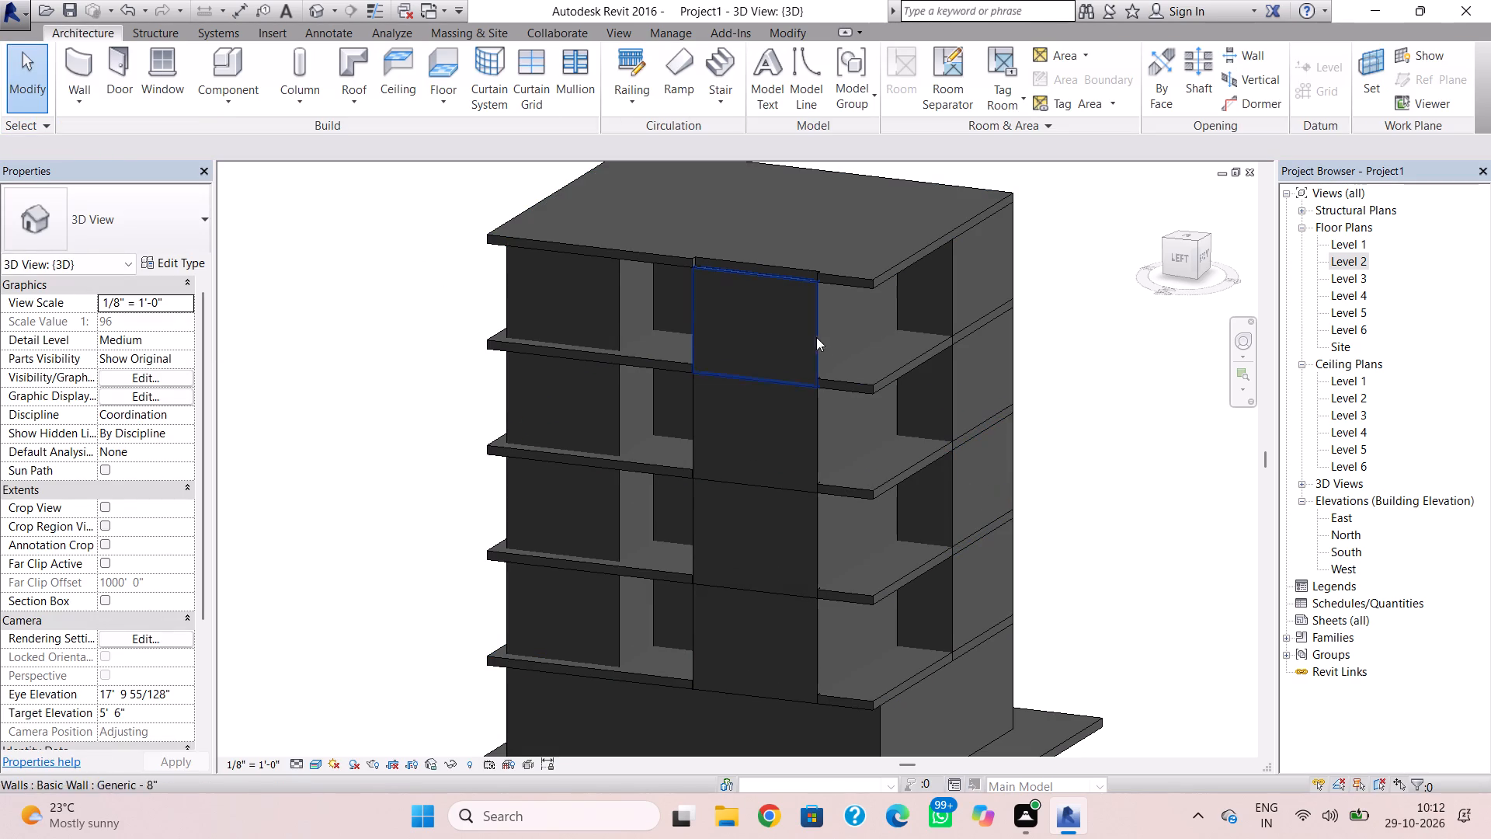
Examine how the copied roof slabs meet the projecting walls from the west, north and south sides of the building.
click(798, 291)
click(797, 281)
click(756, 269)
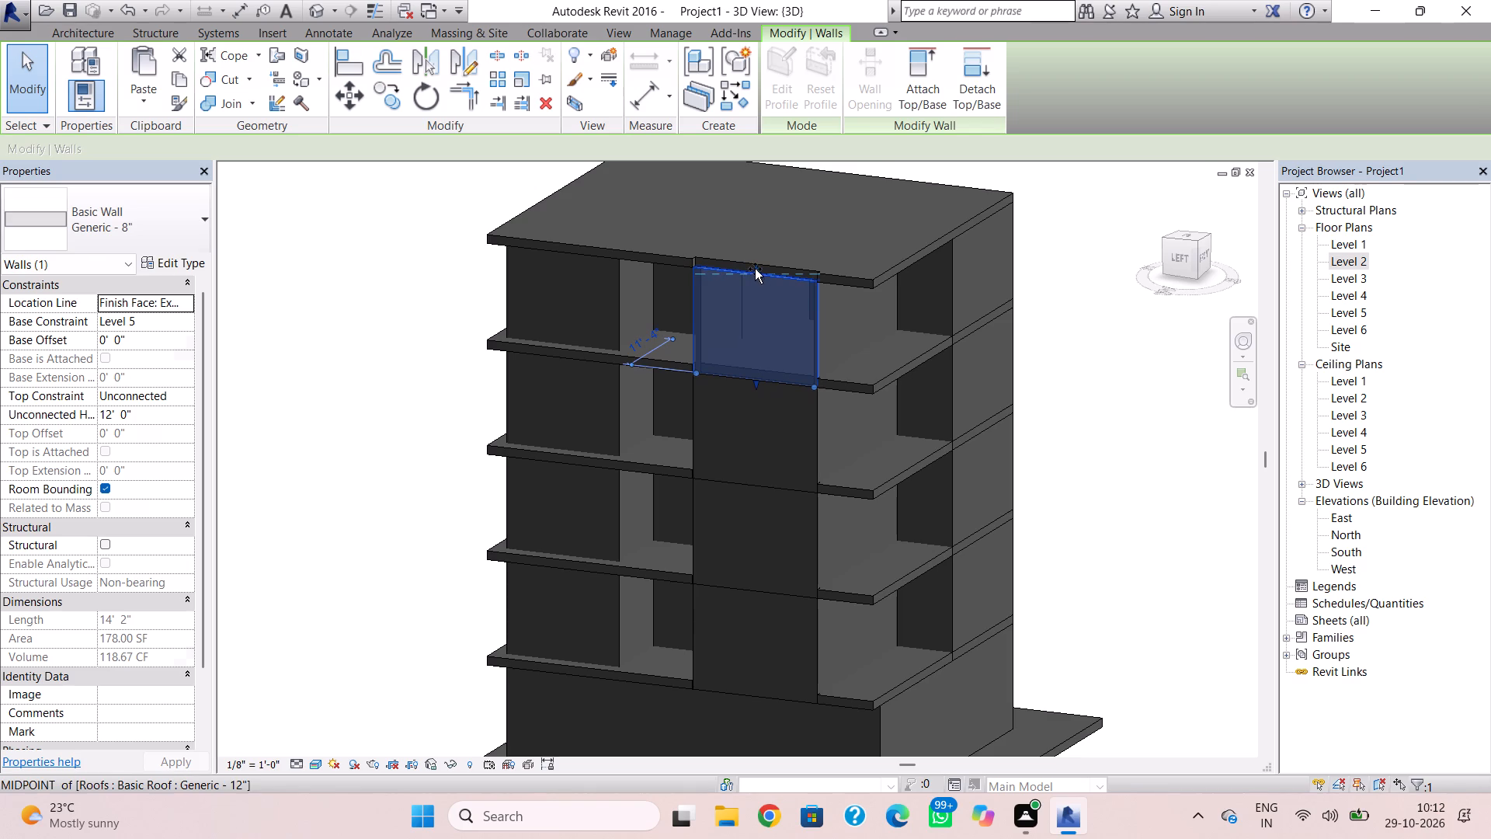
click(792, 234)
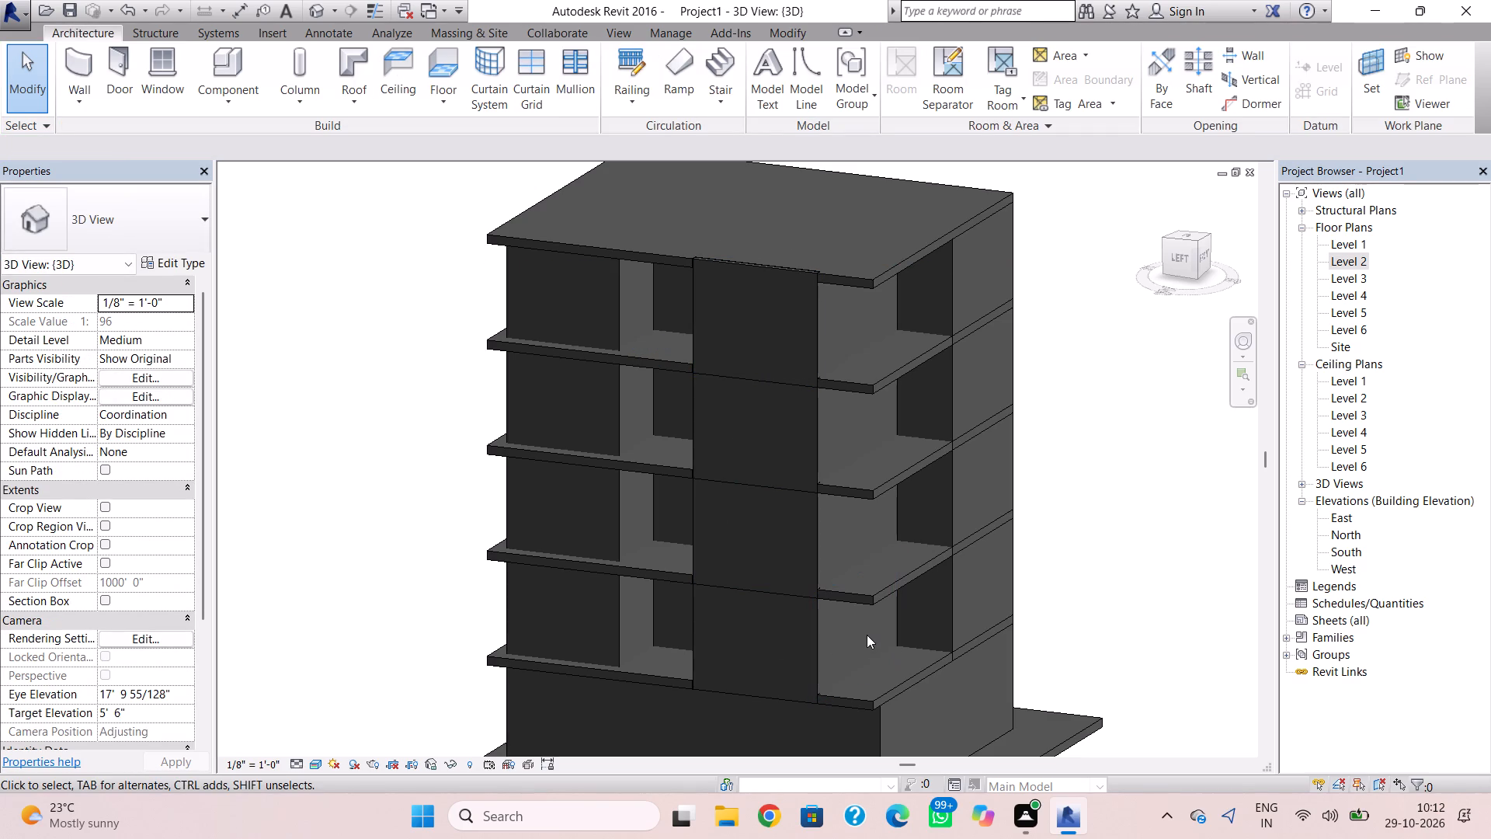
shift+right_drag(867, 635, 944, 597)
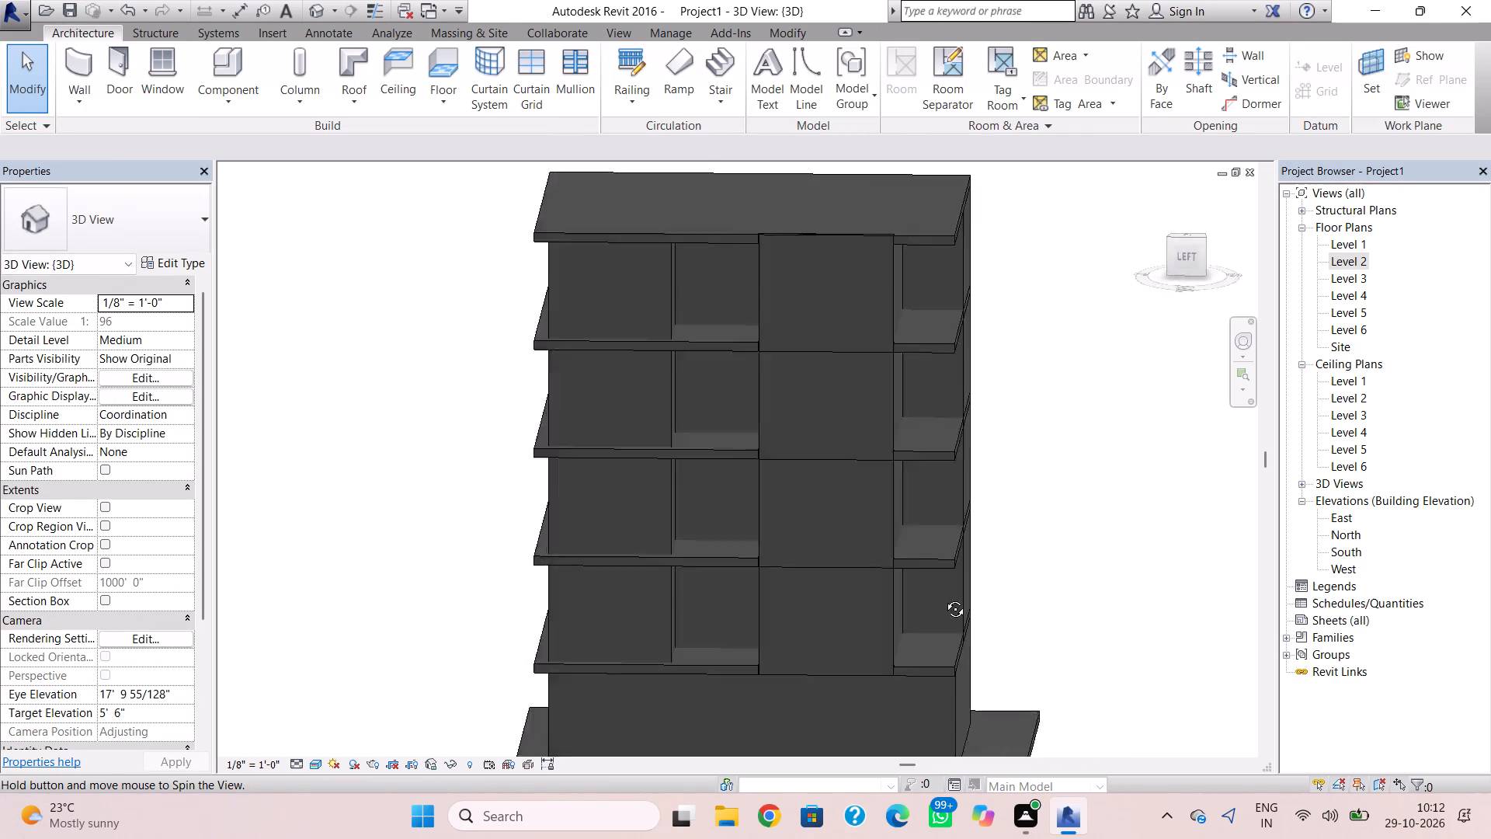
shift+right_drag(944, 597, 1047, 591)
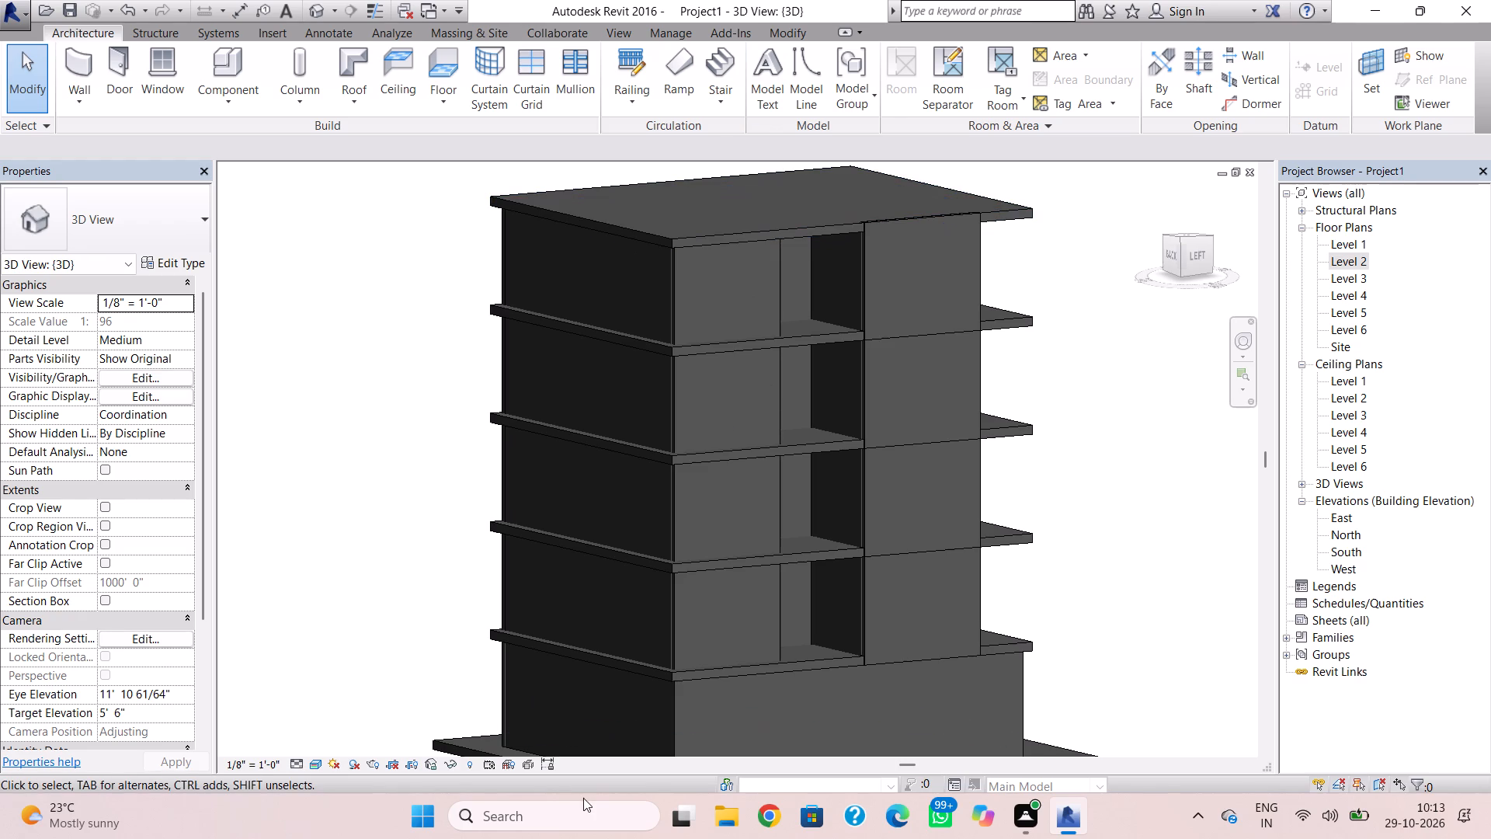
shift+right_drag(659, 795, 622, 802)
shift+right_drag(961, 576, 882, 605)
shift+right_drag(1039, 580, 943, 617)
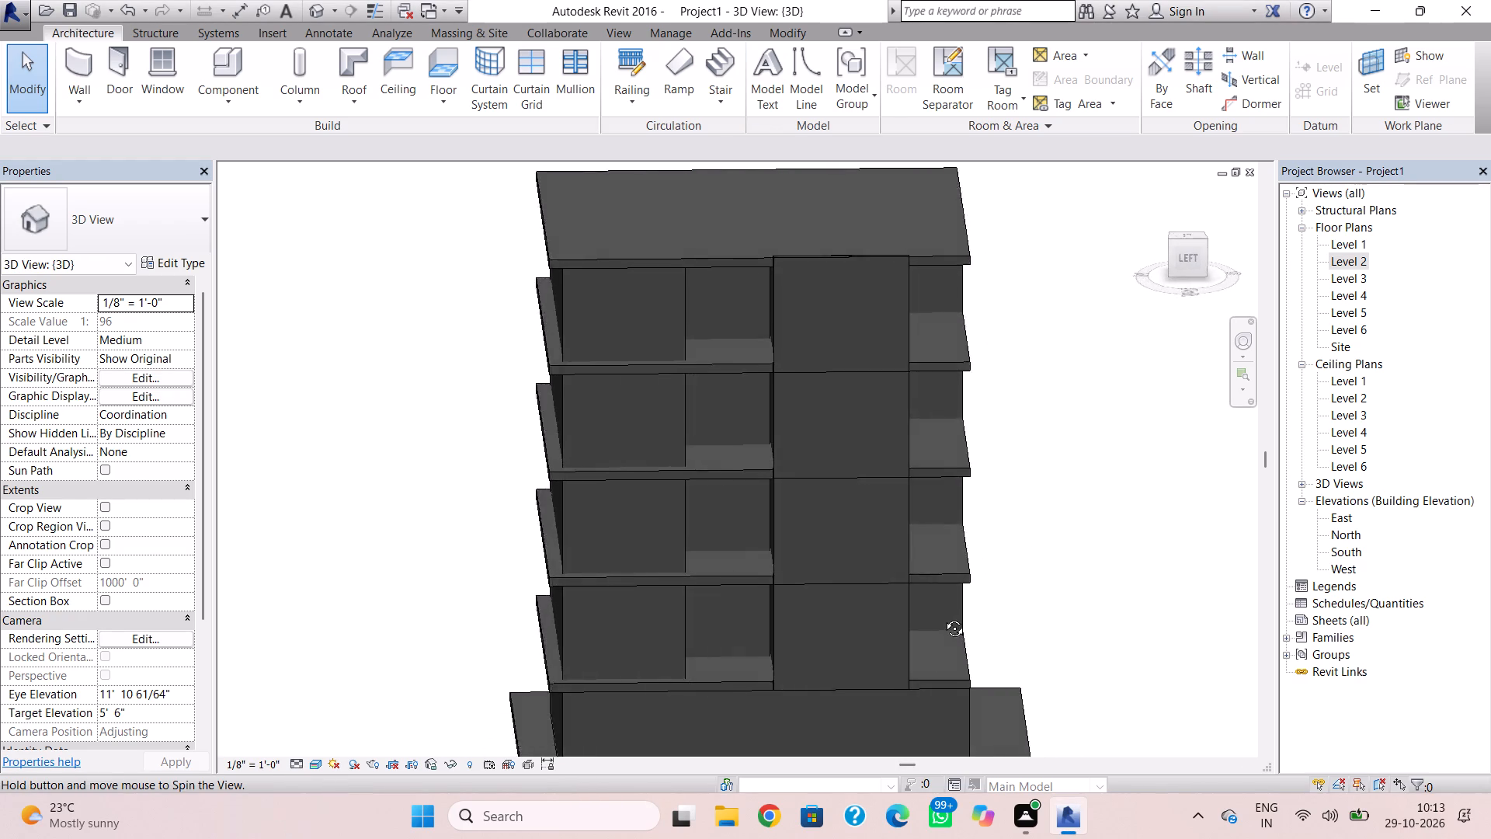
shift+right_drag(943, 617, 715, 621)
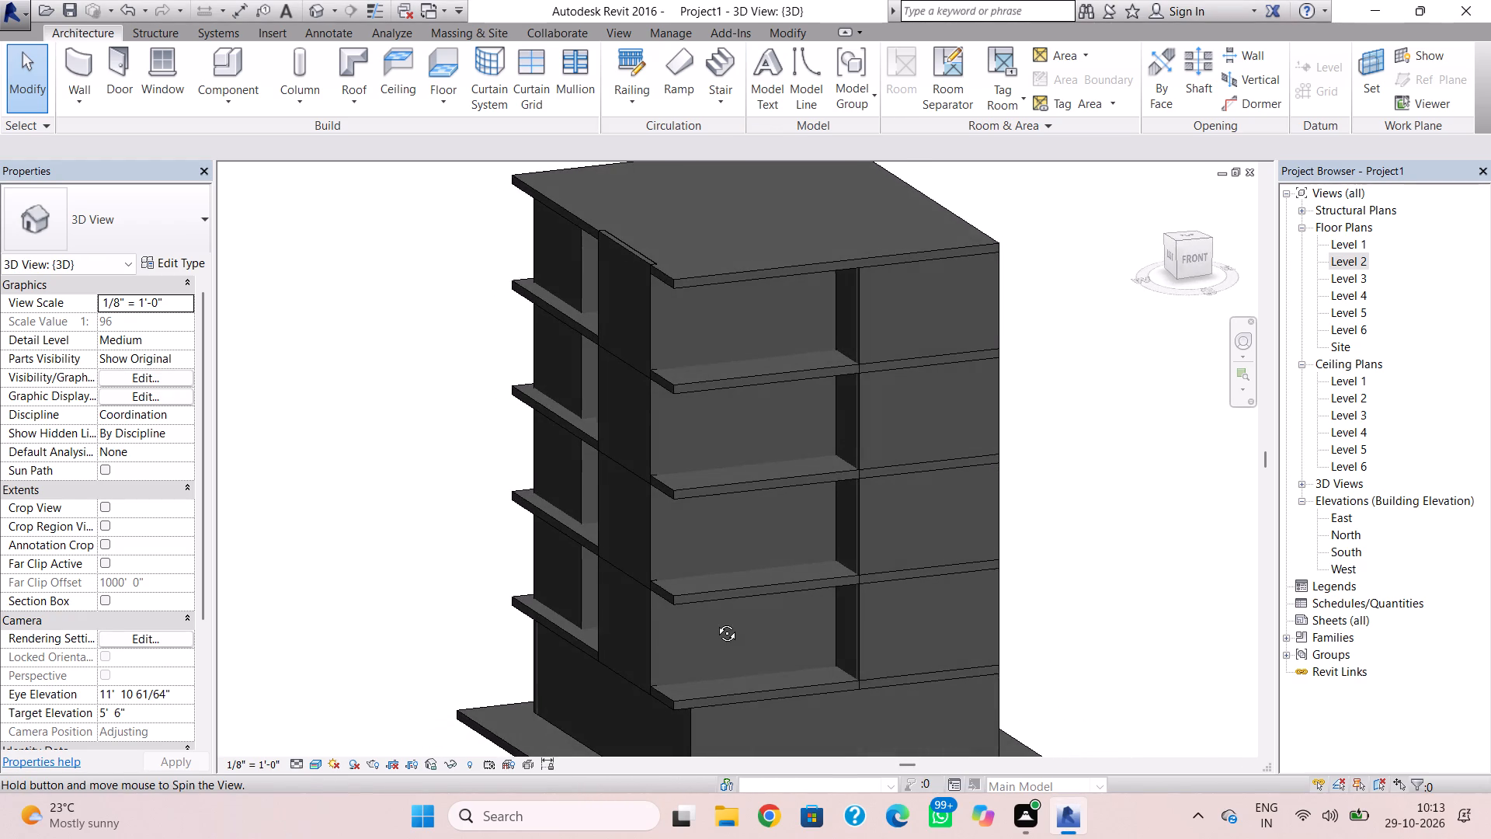
shift+right_drag(715, 621, 715, 619)
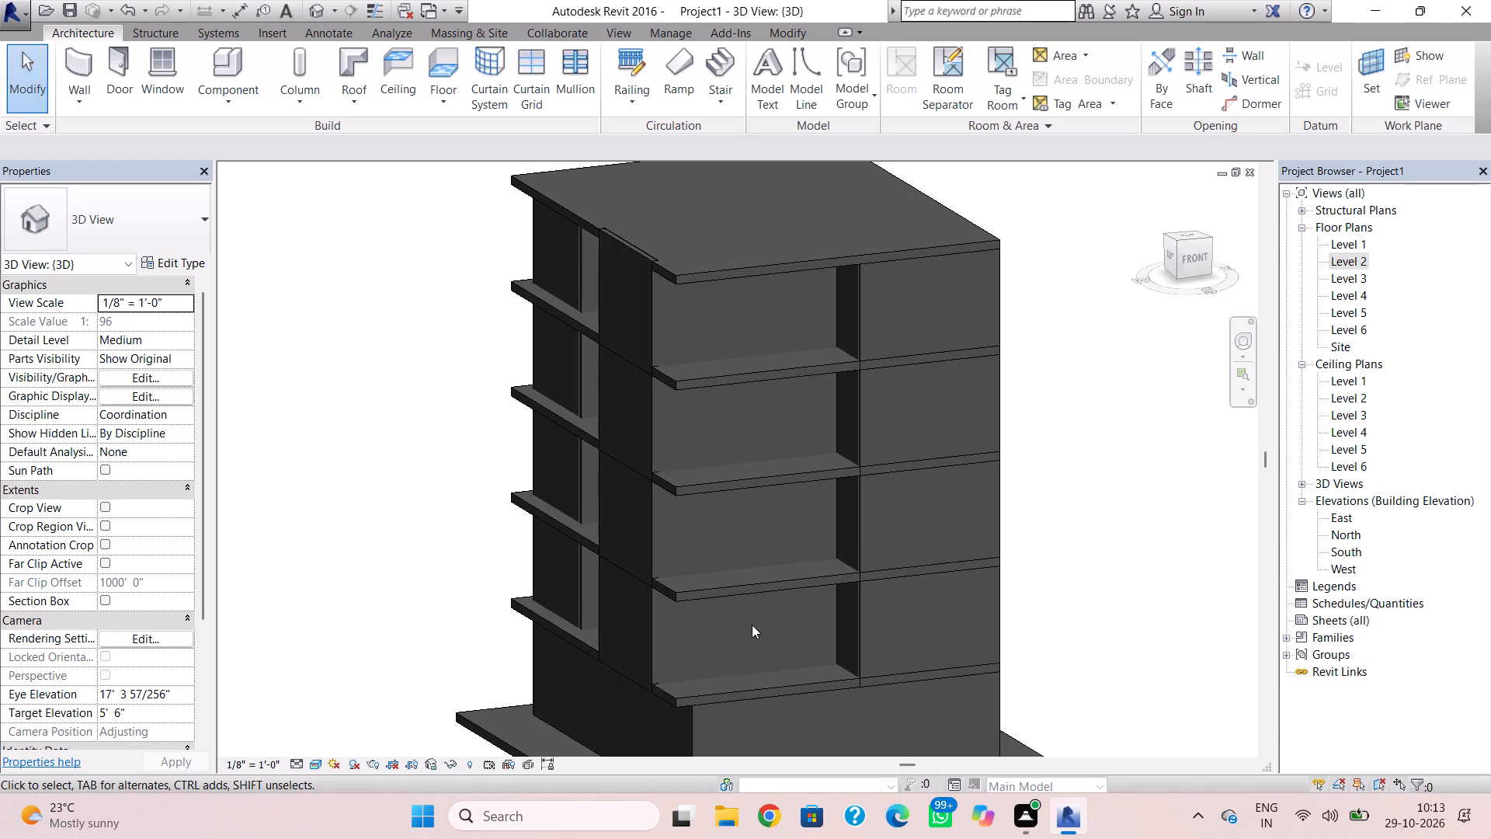
shift+right_drag(865, 632, 818, 577)
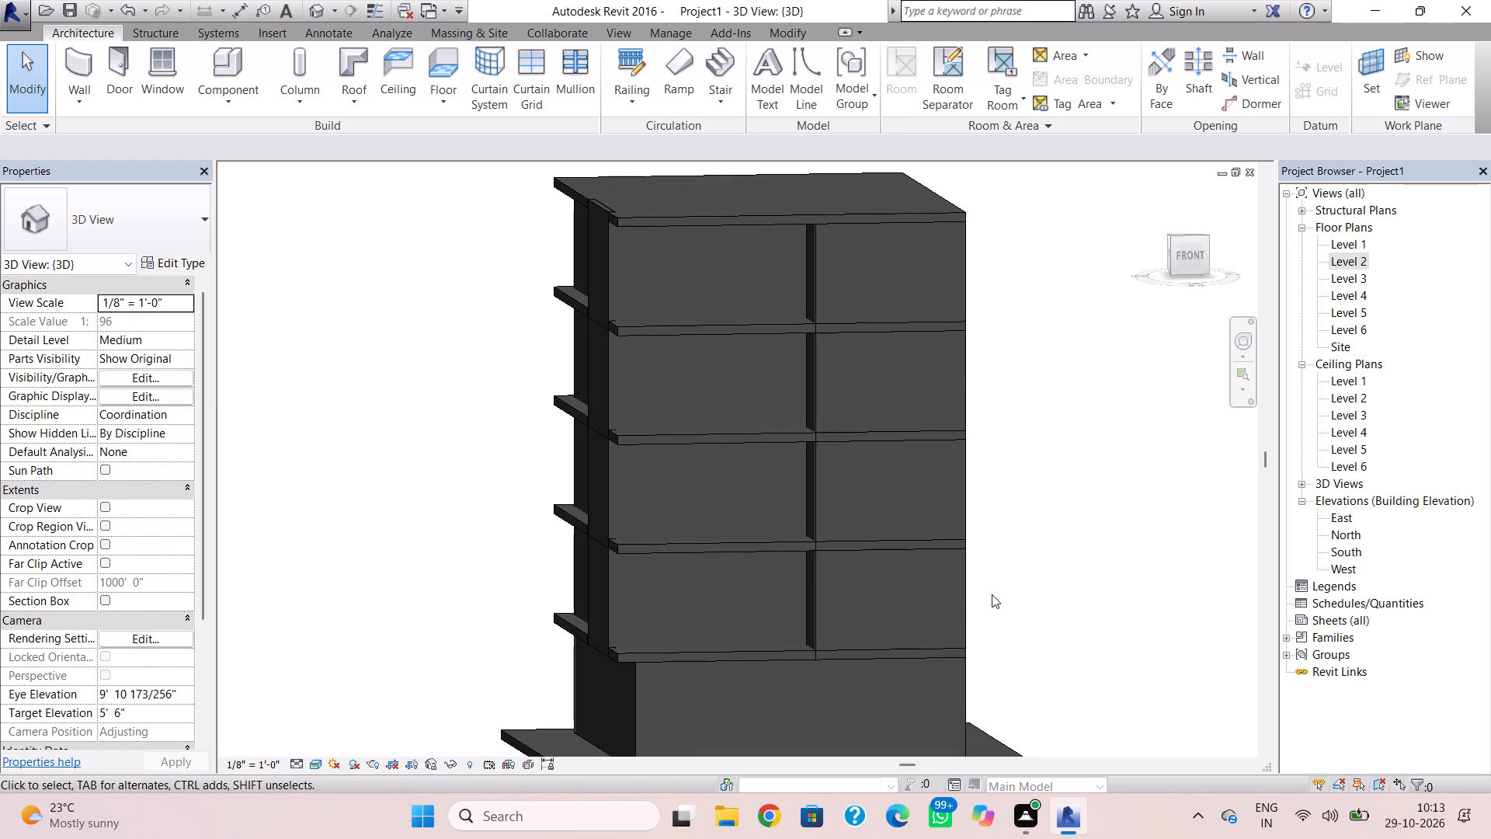
Edit the profile of the Level 2 wall at the south face's east end, sketching a rectangular opening about 7' 6" by 4' 6".
click(968, 600)
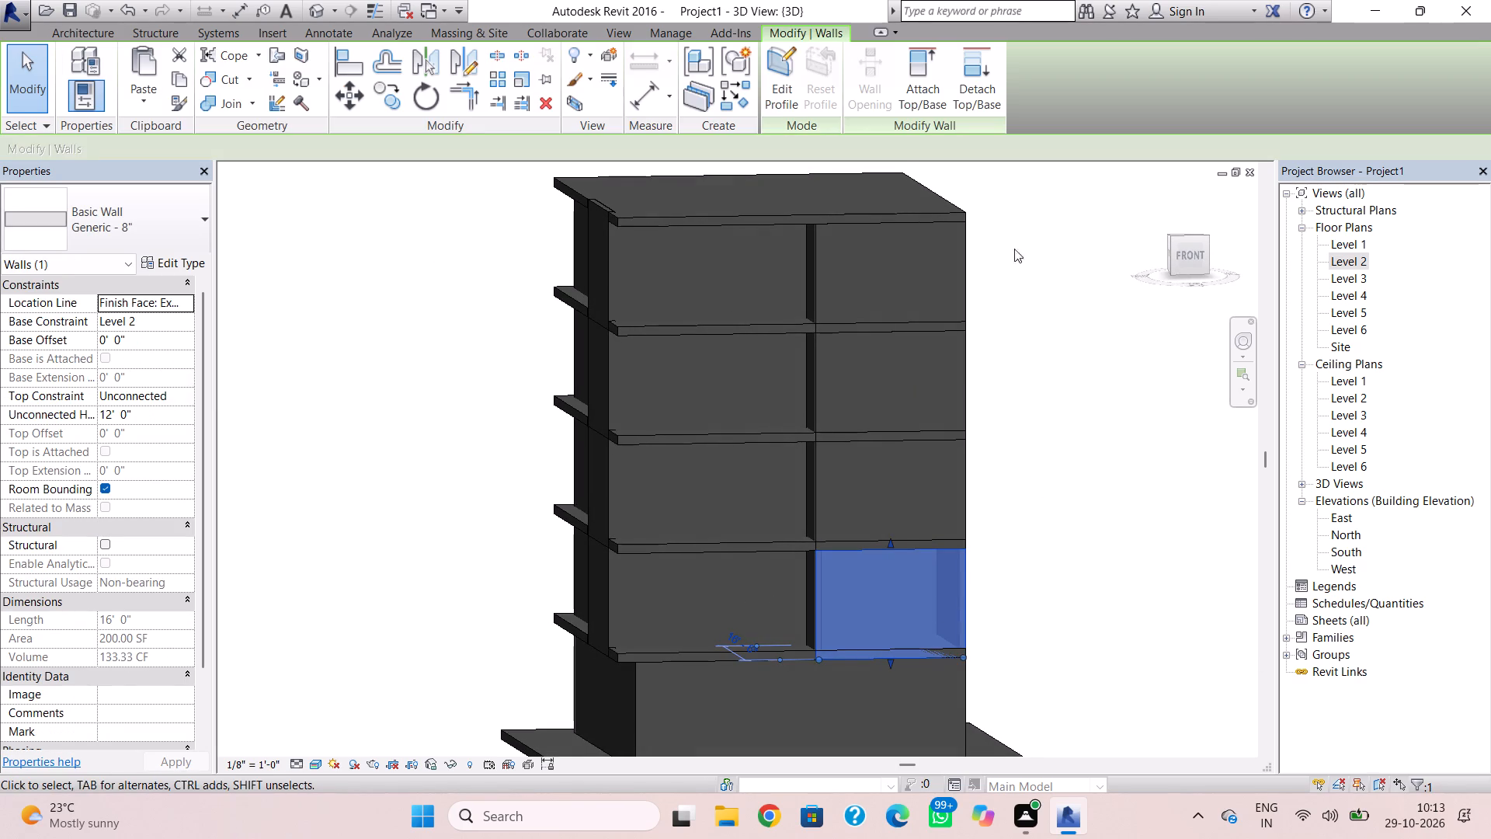
click(776, 58)
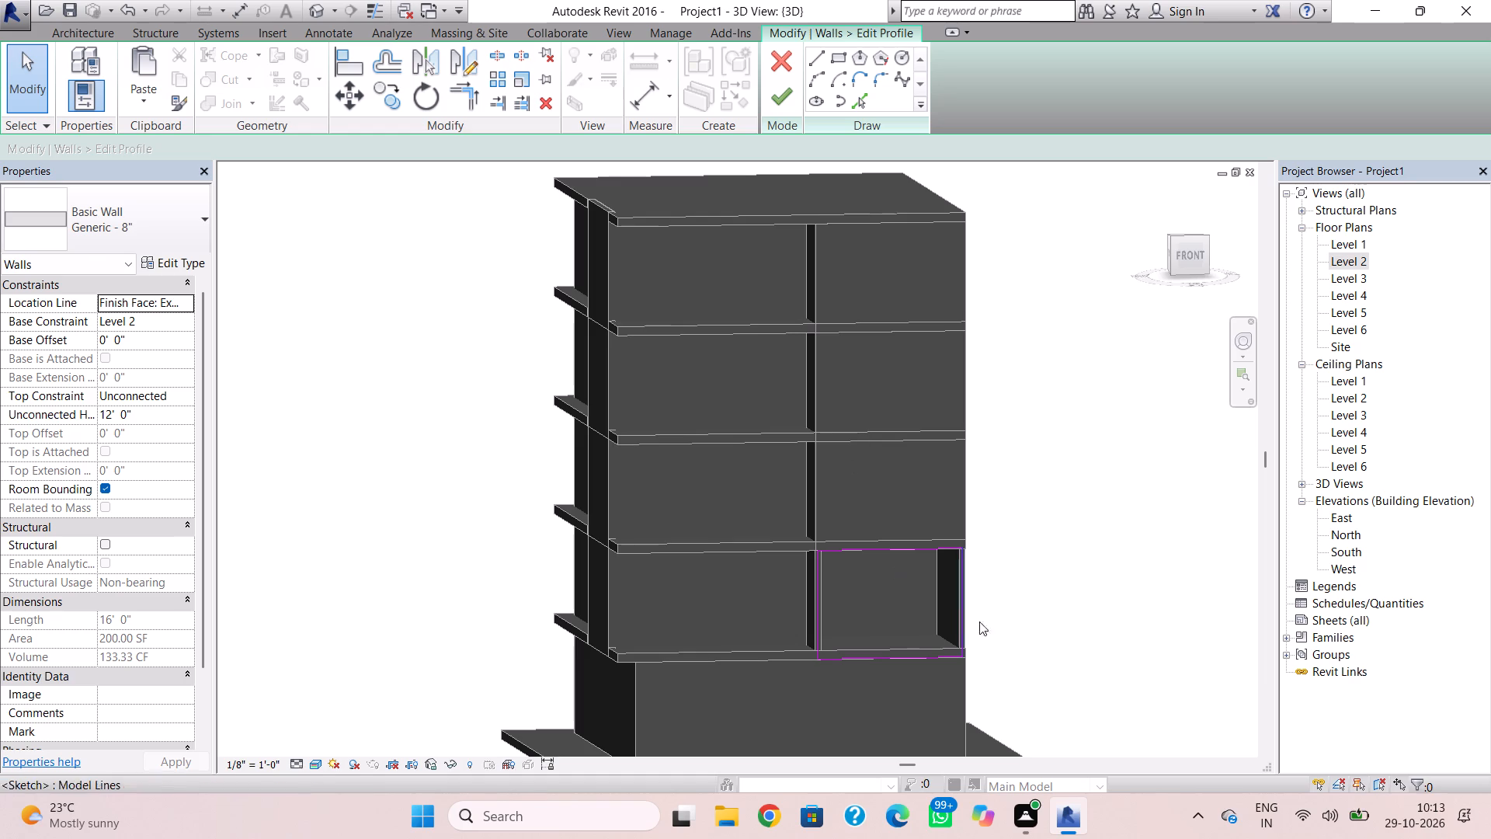
shift+right_drag(1067, 609, 1048, 576)
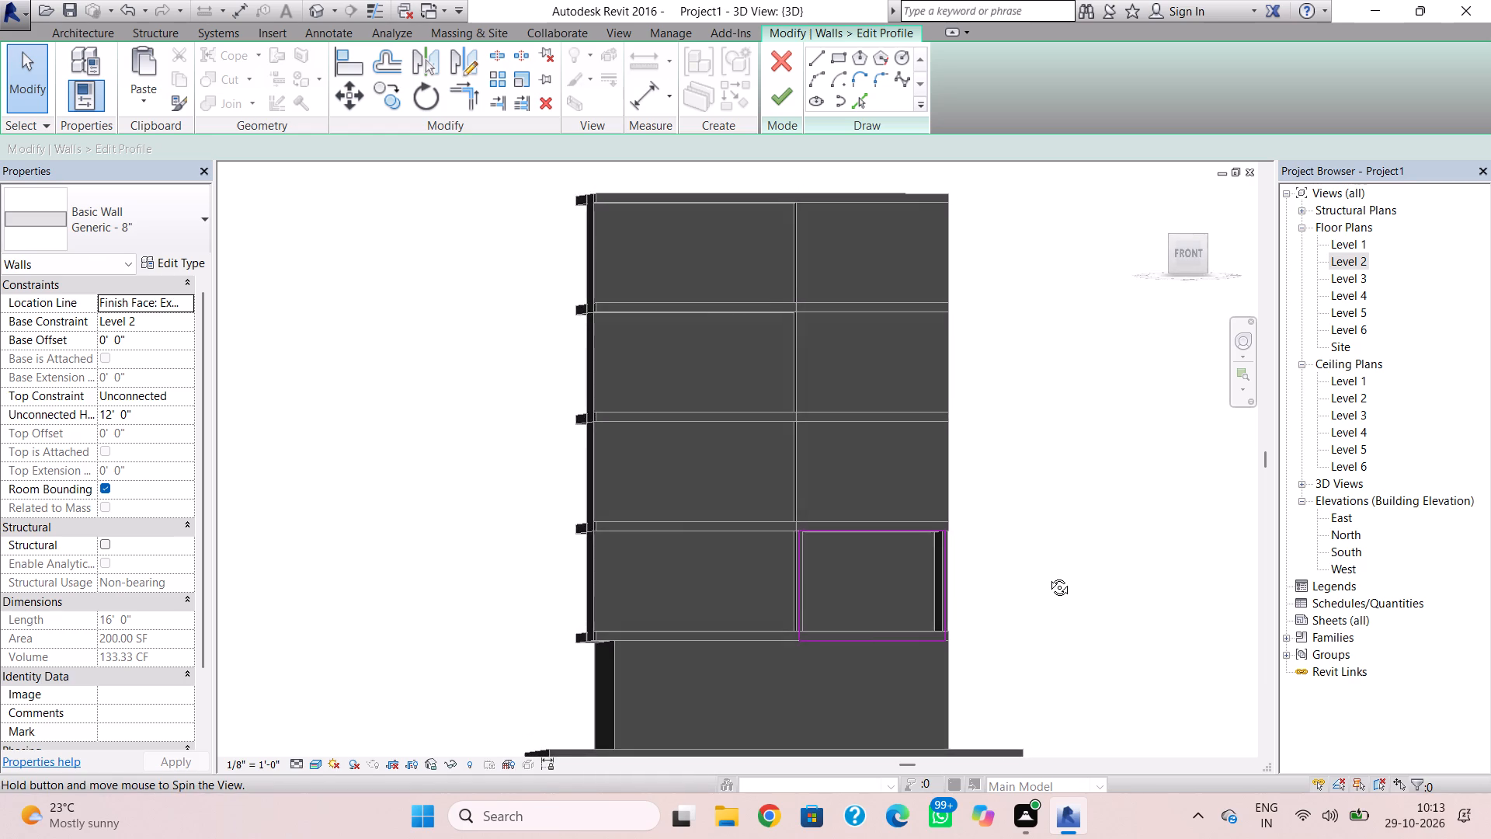
shift+right_drag(1048, 576, 1038, 576)
scroll(1042, 572, down, 1)
middle_drag(1042, 572, 1041, 563)
scroll(1042, 572, up, 1)
middle_drag(1024, 593, 1011, 551)
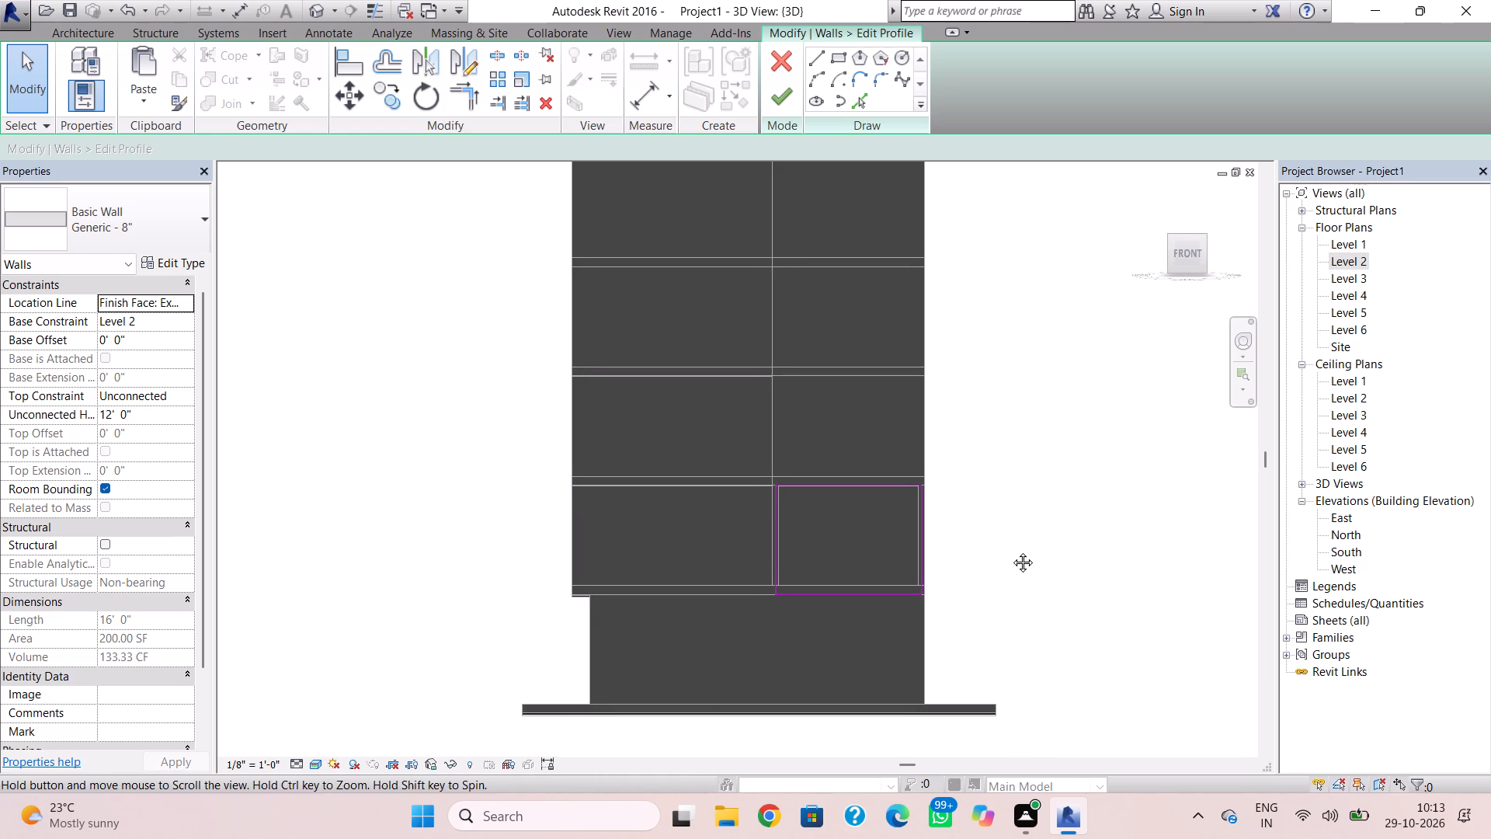
middle_drag(1011, 551, 1011, 549)
shift+right_click(1017, 552)
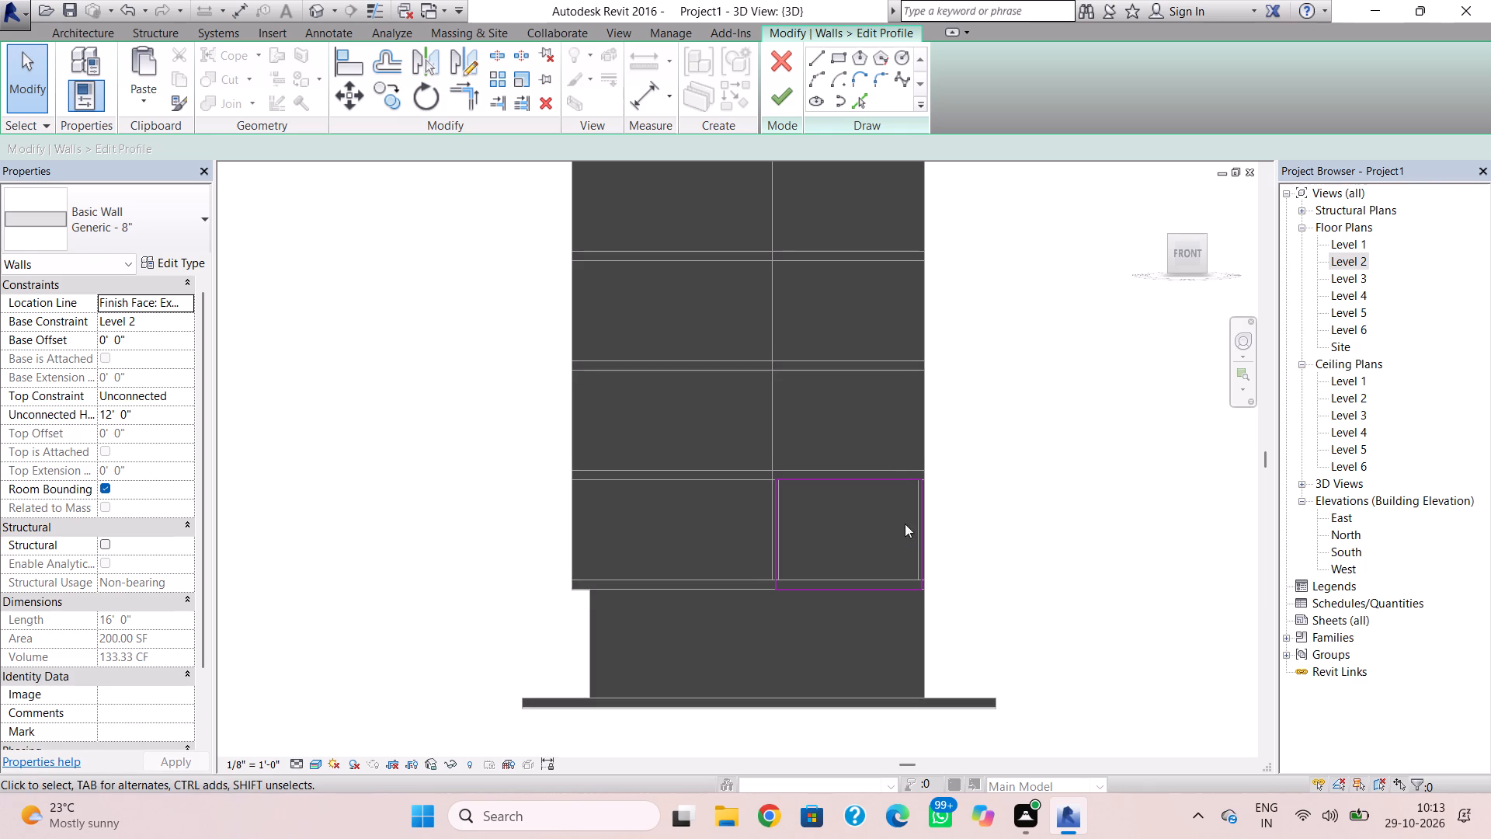
click(838, 50)
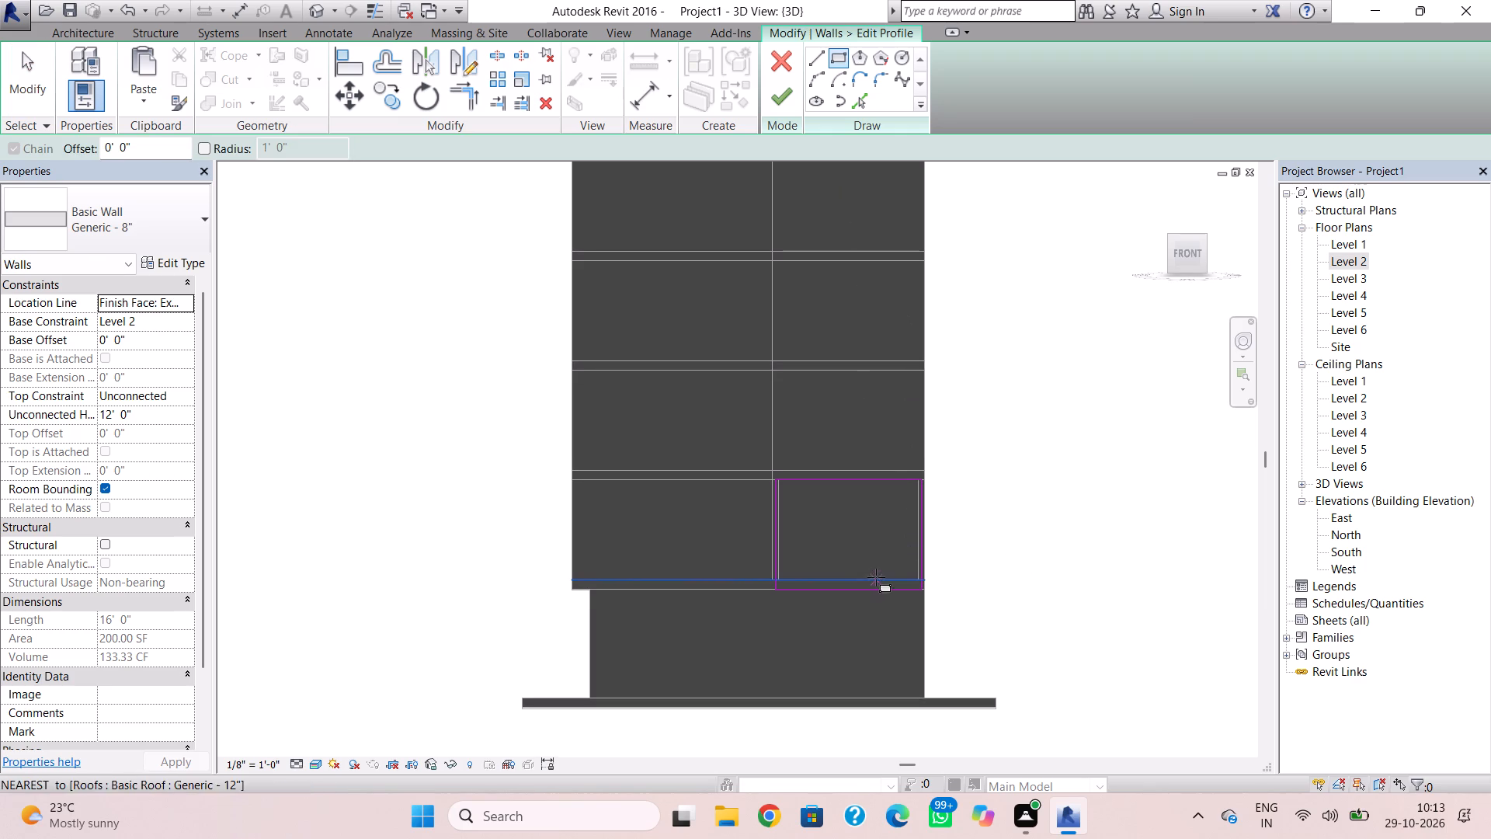
click(815, 509)
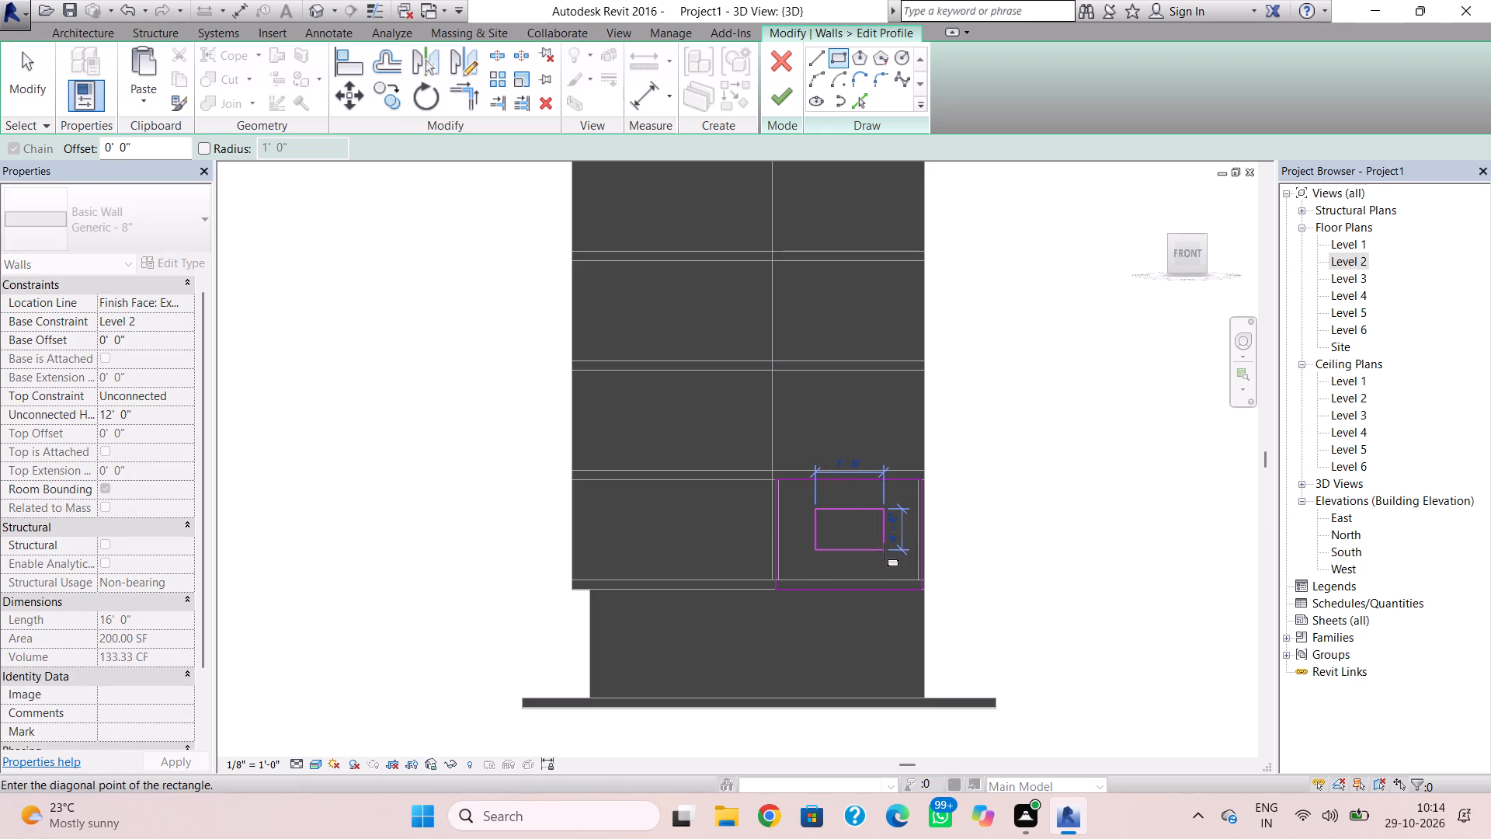
click(884, 552)
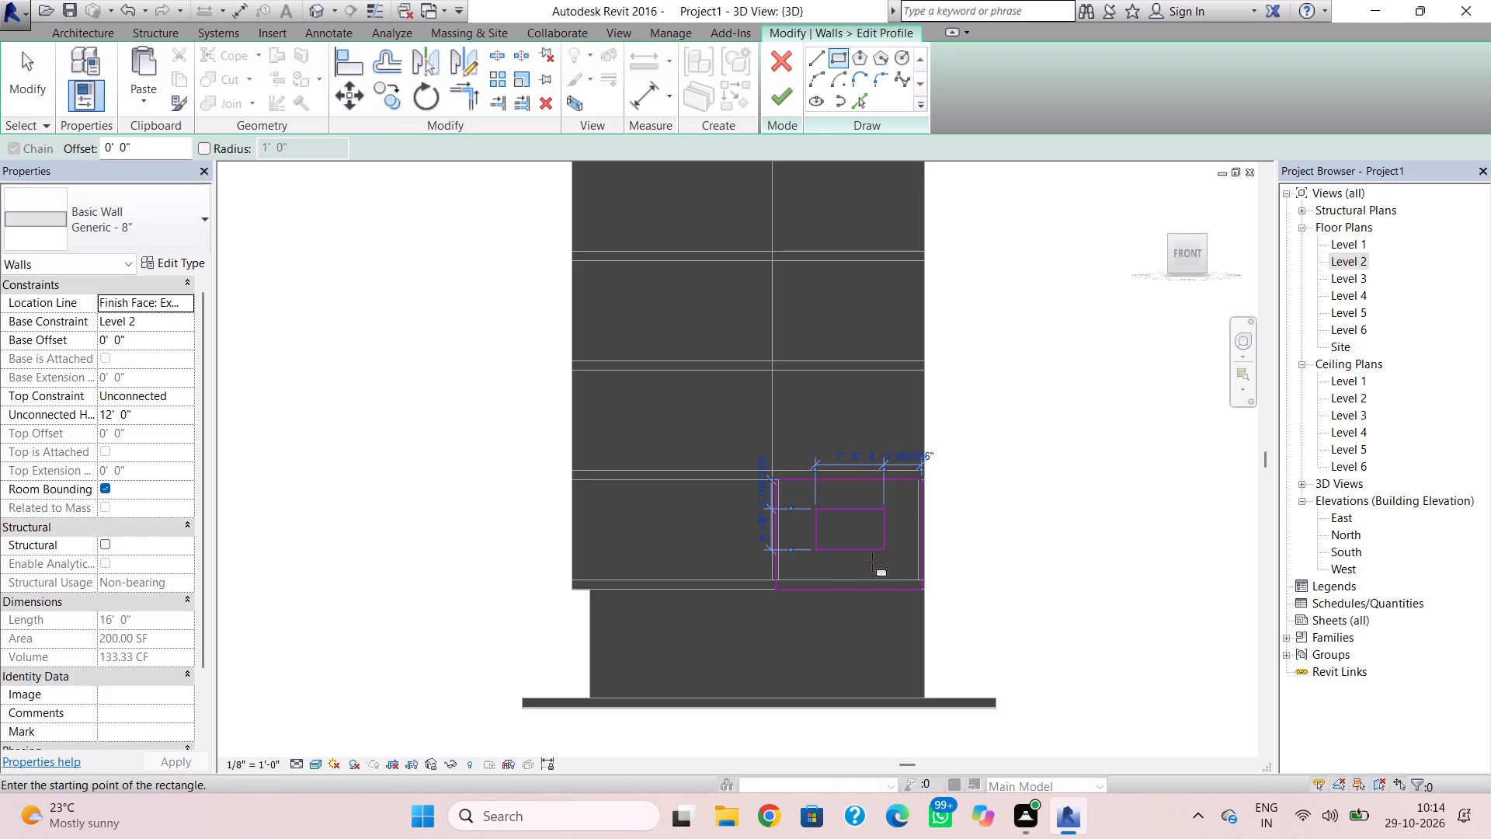
key(Escape)
key(Escape)
Adjust the rectangular opening's edges to make it 7' 6" wide by 5' 0" high, and finish the wall profile edit.
click(822, 534)
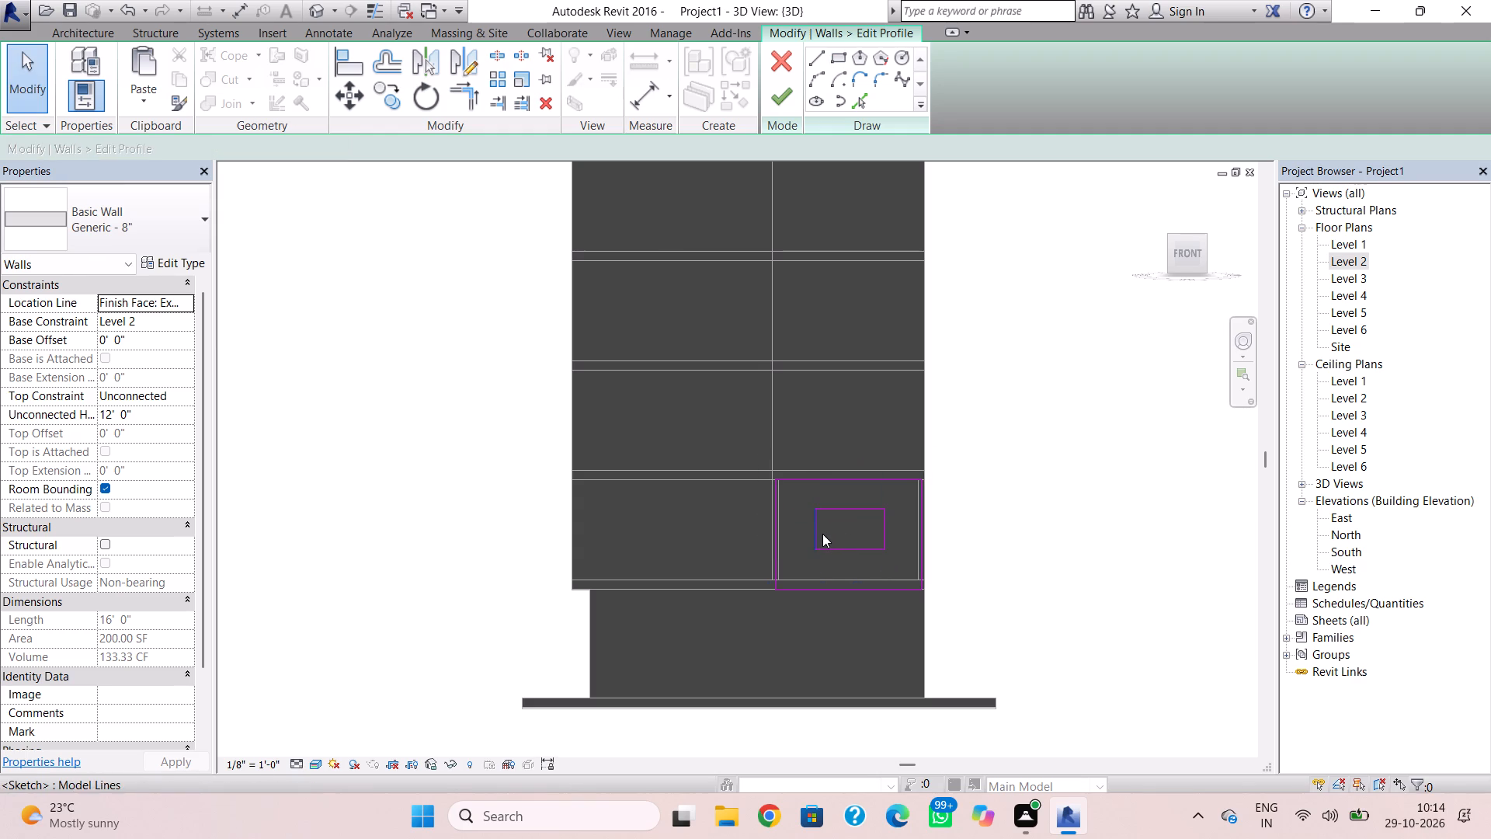
key(Left)
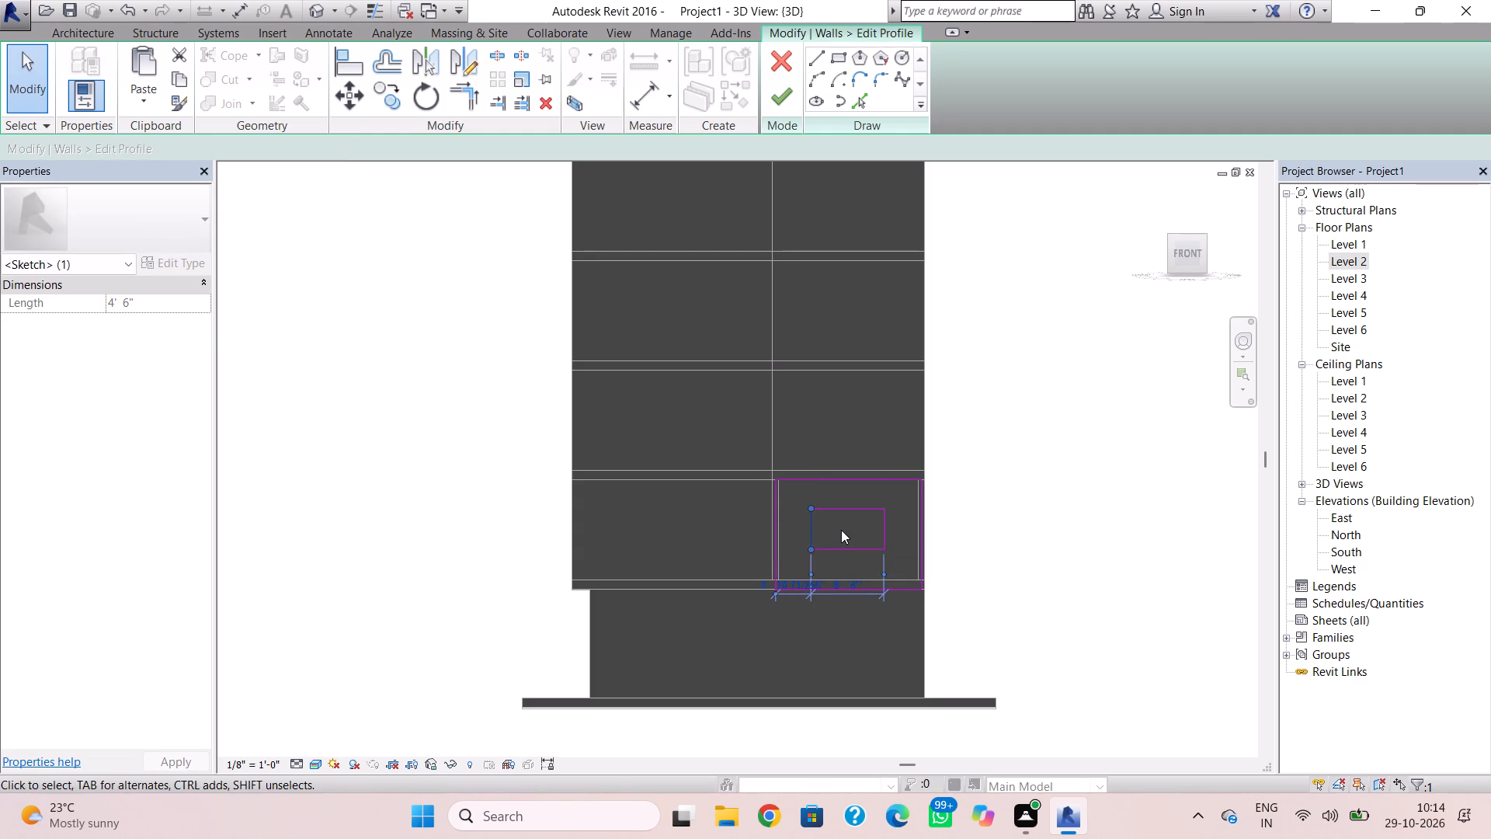
click(844, 513)
key(Up)
click(851, 552)
key(Down)
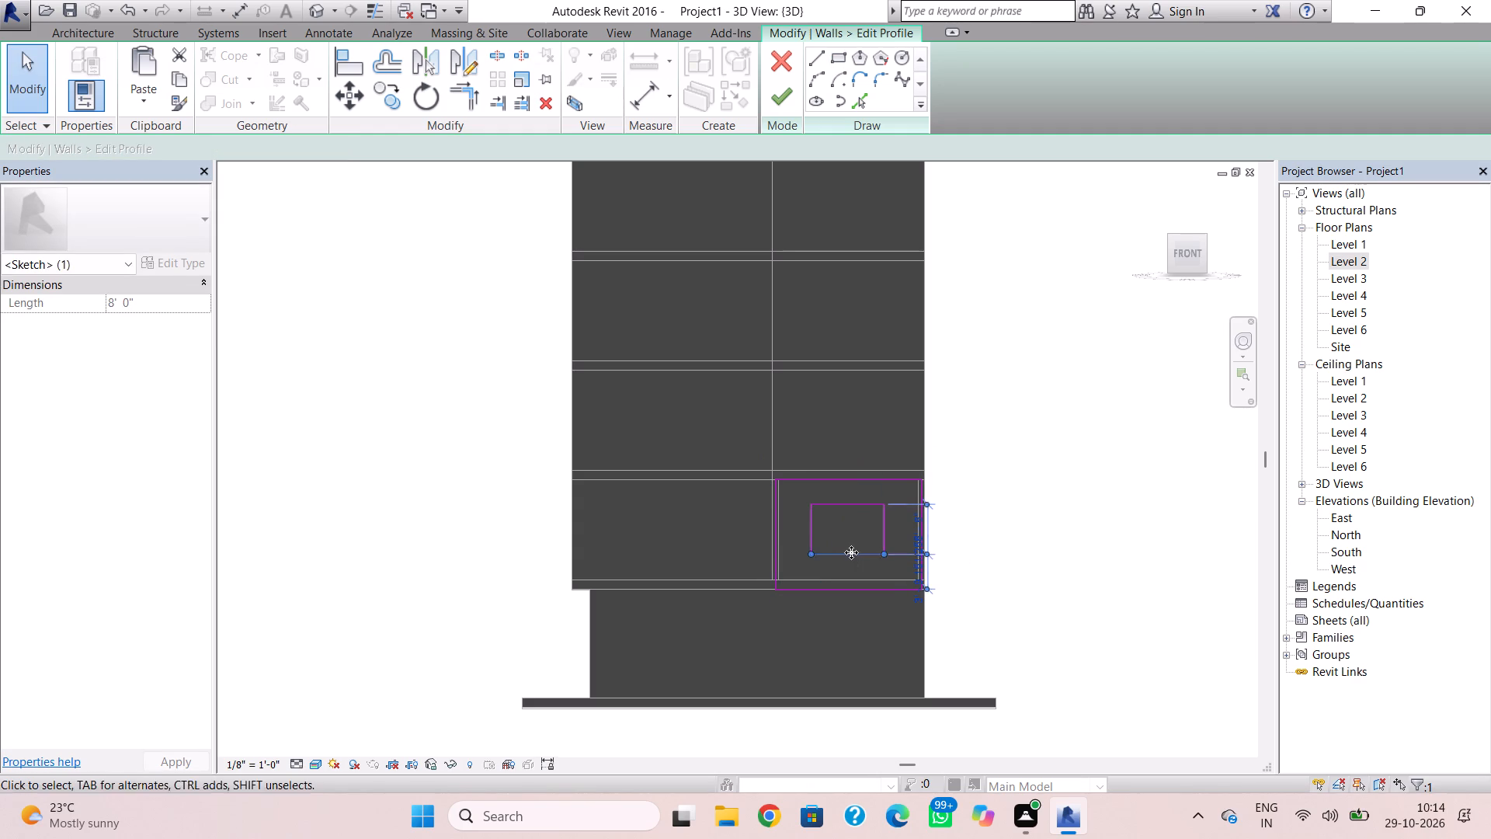
key(Up)
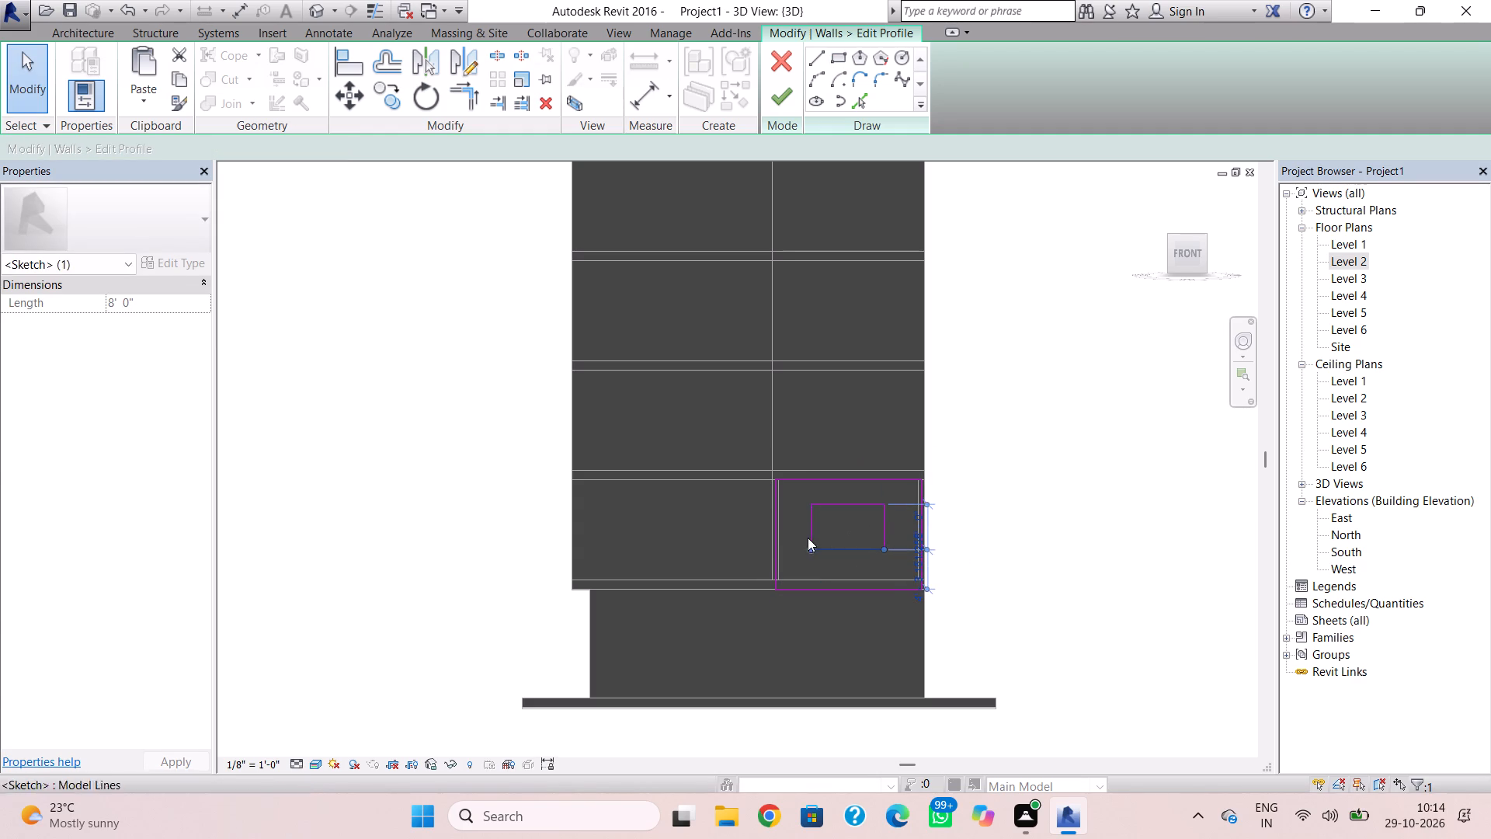
click(808, 538)
key(Right)
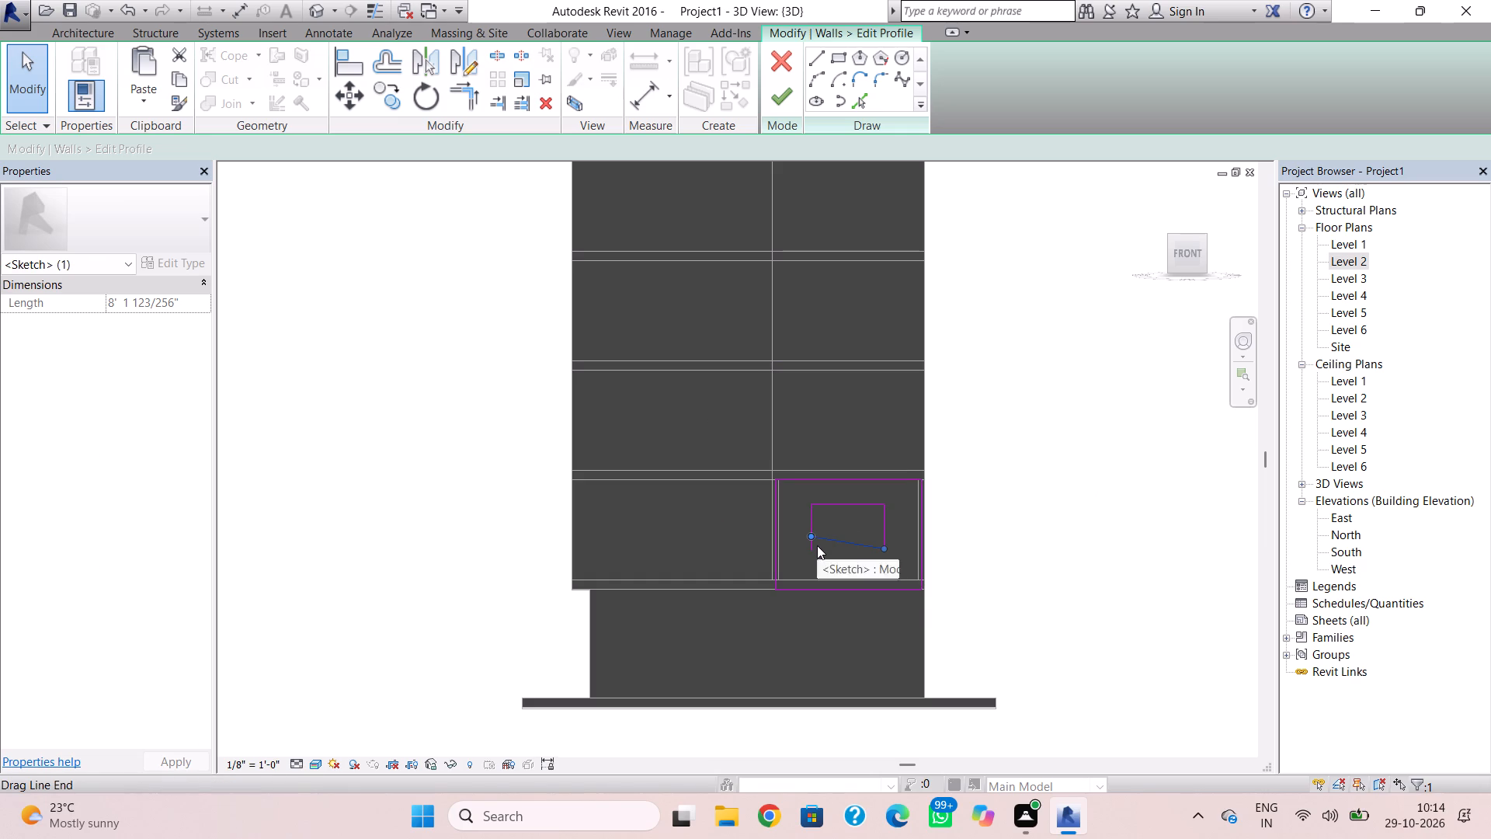
key(ctrl+z)
key(ctrl+z)
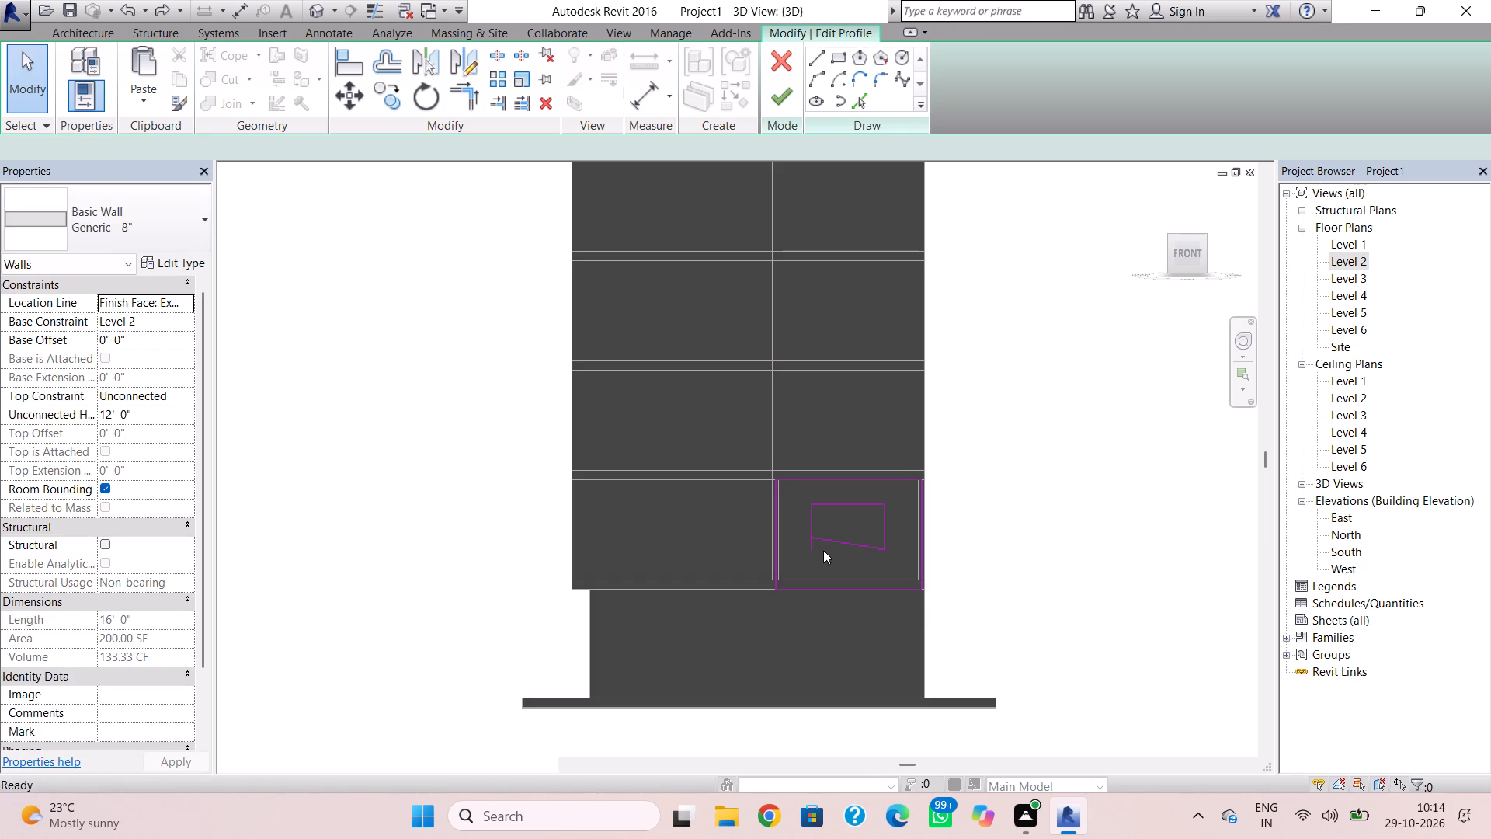
click(814, 530)
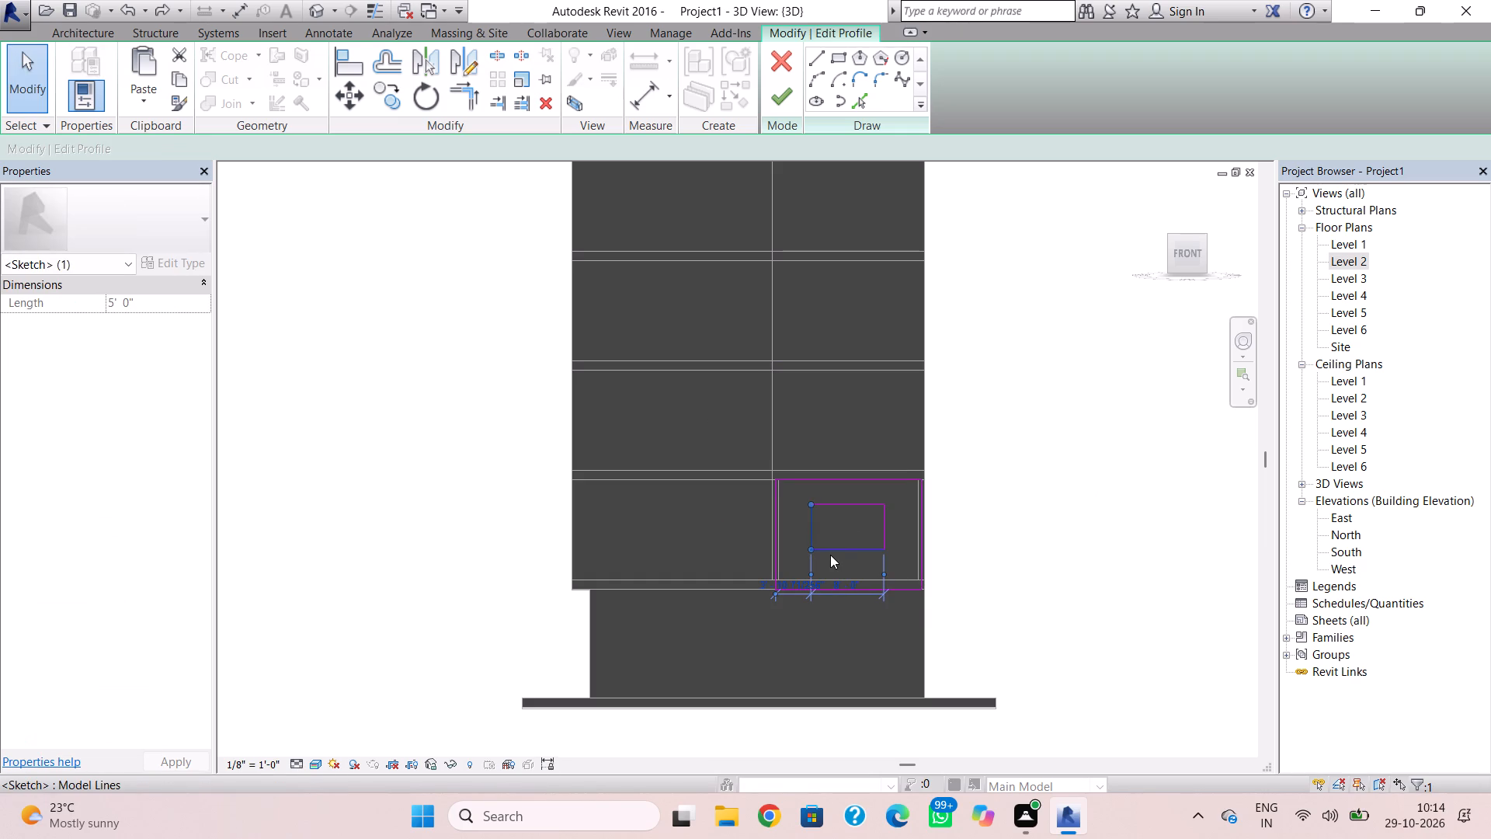
key(Right)
click(1081, 518)
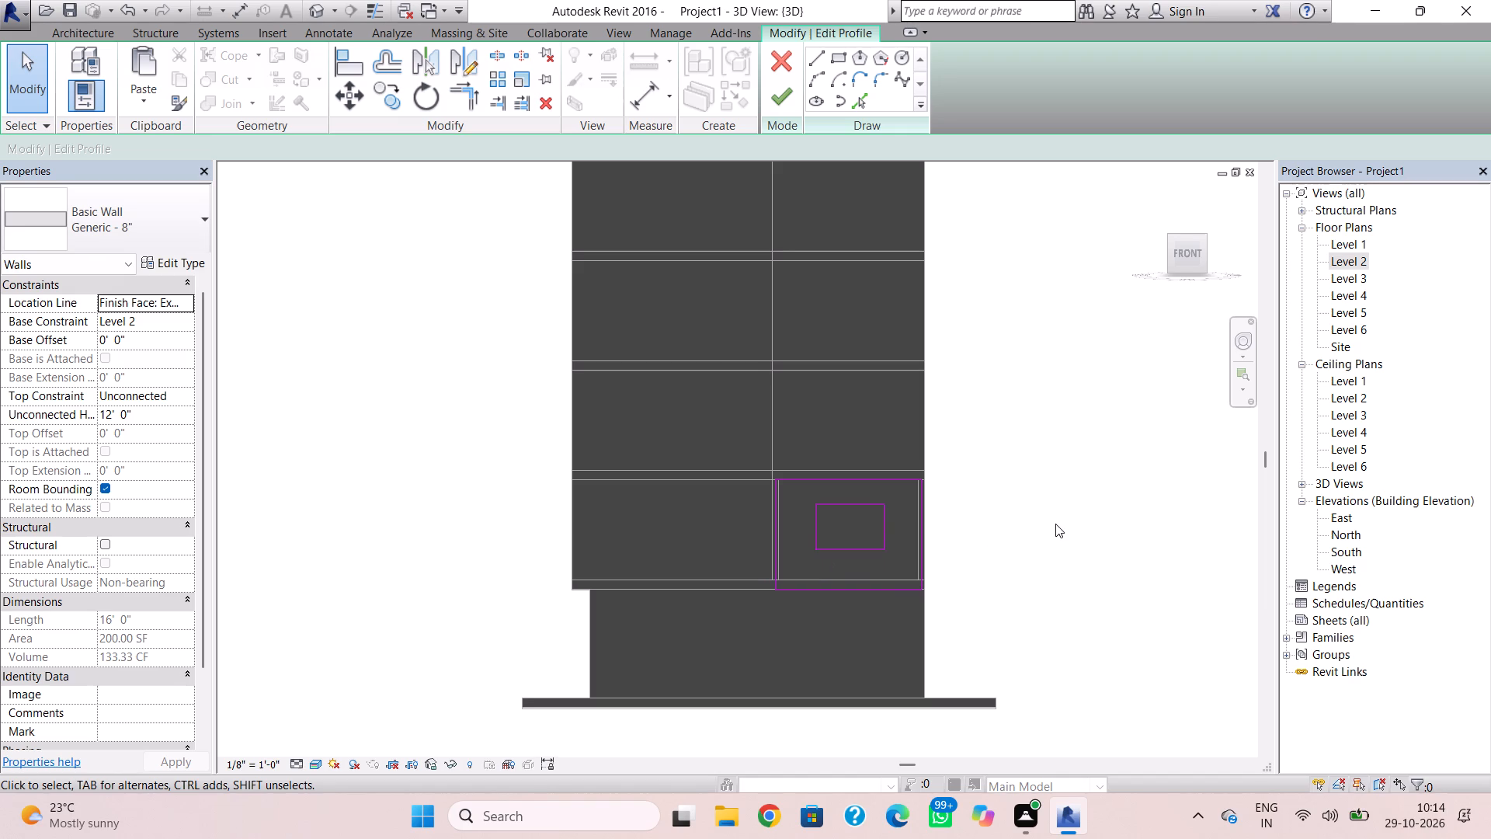
click(775, 110)
click(788, 99)
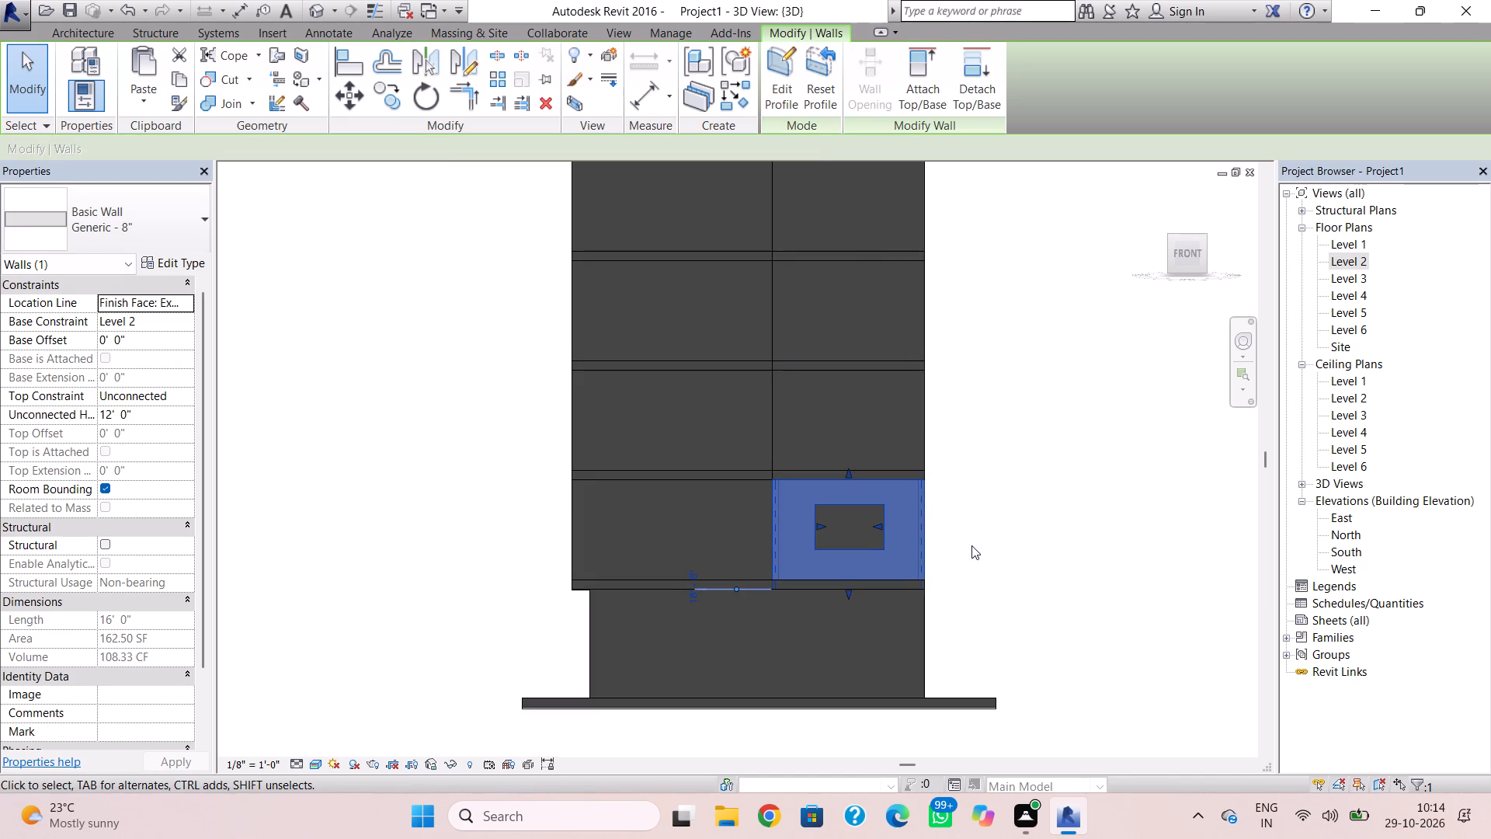
Raise the base of the Level 2 wall with the opening to the slab's top edge, about 11 1/2" above Level 2.
drag(853, 597, 864, 580)
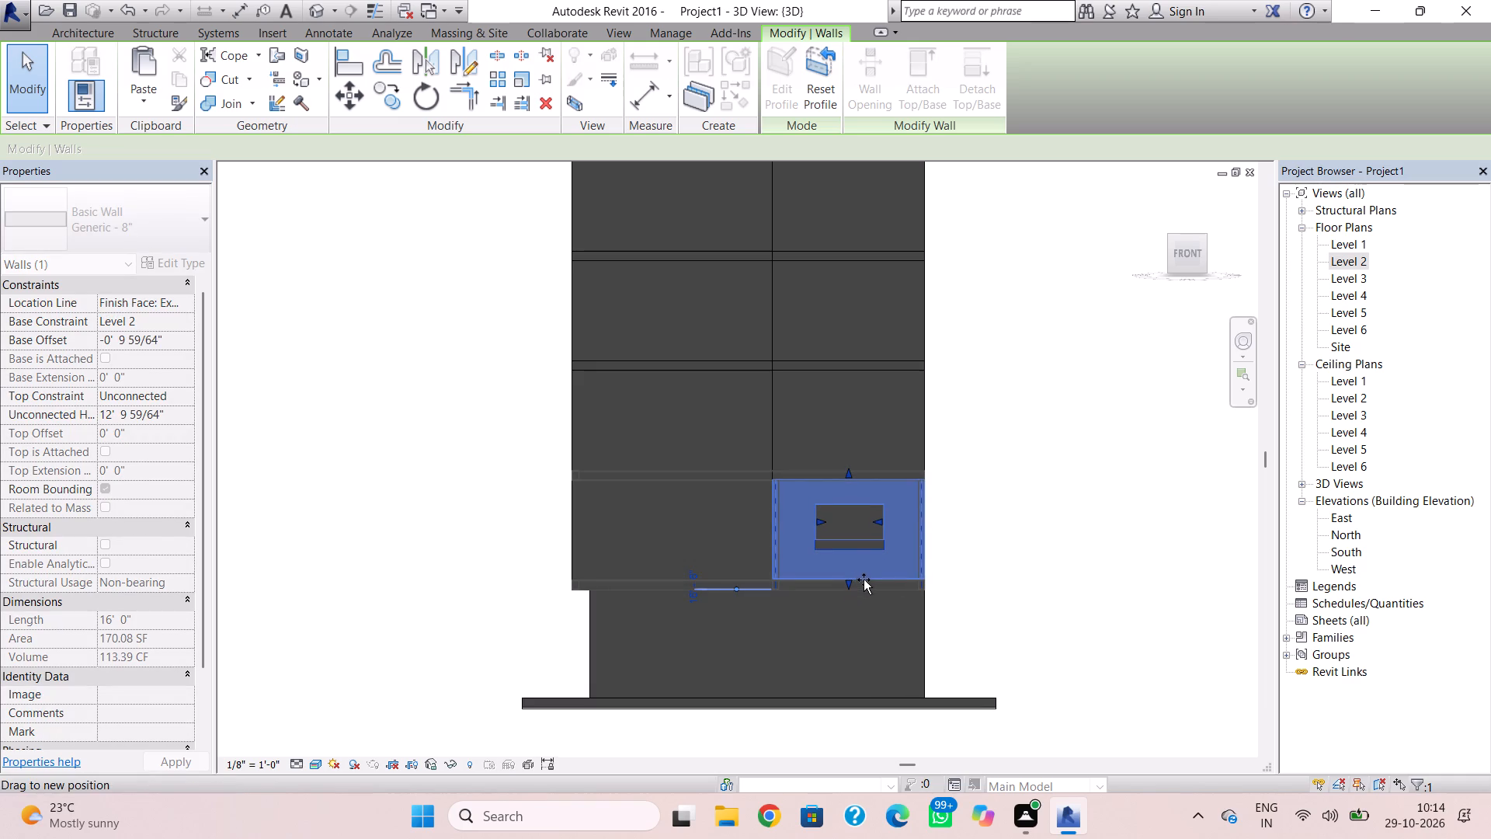
drag(864, 580, 864, 580)
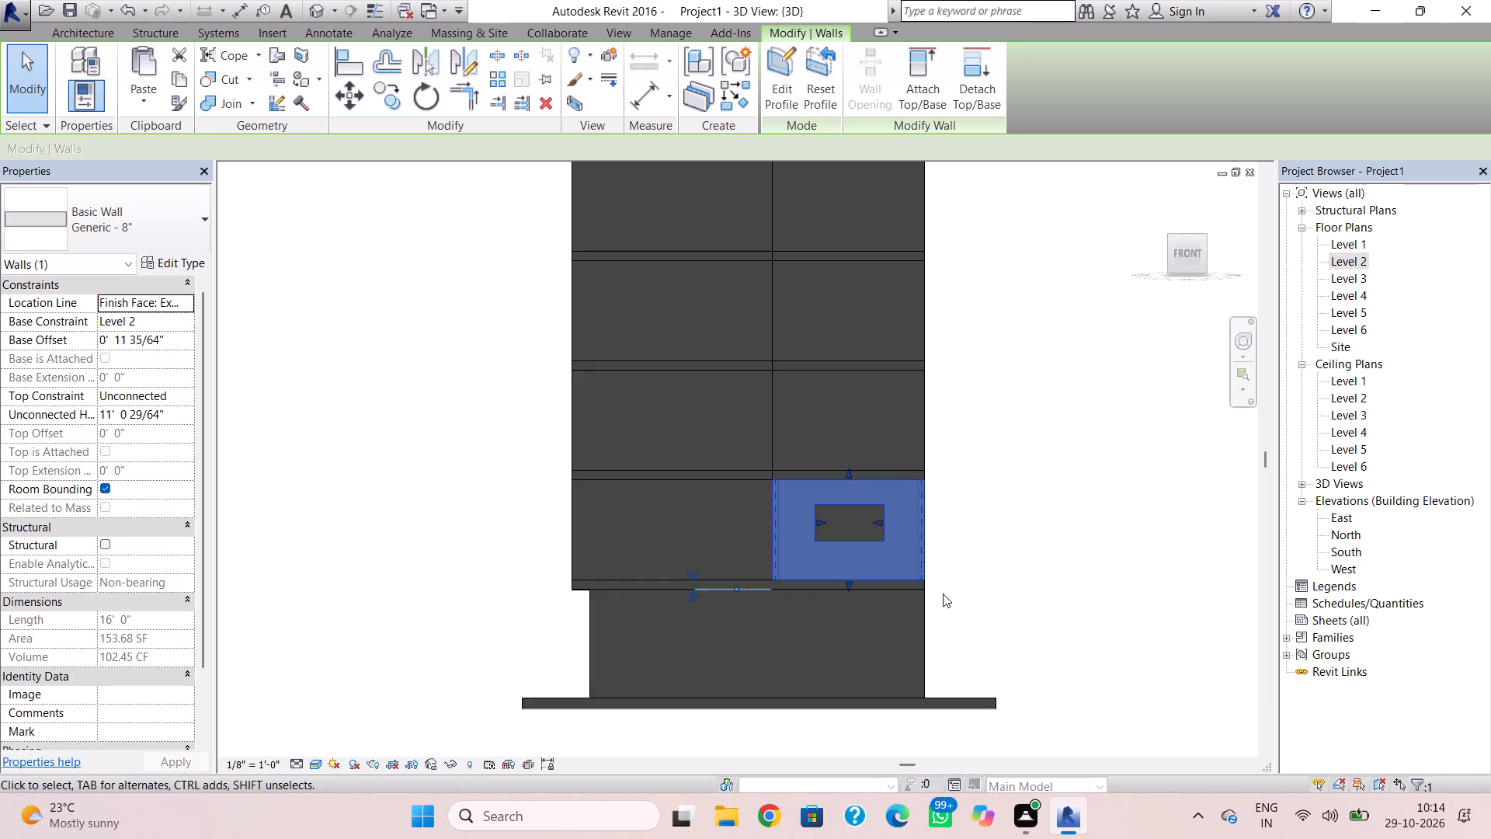
scroll(898, 602, up, 7)
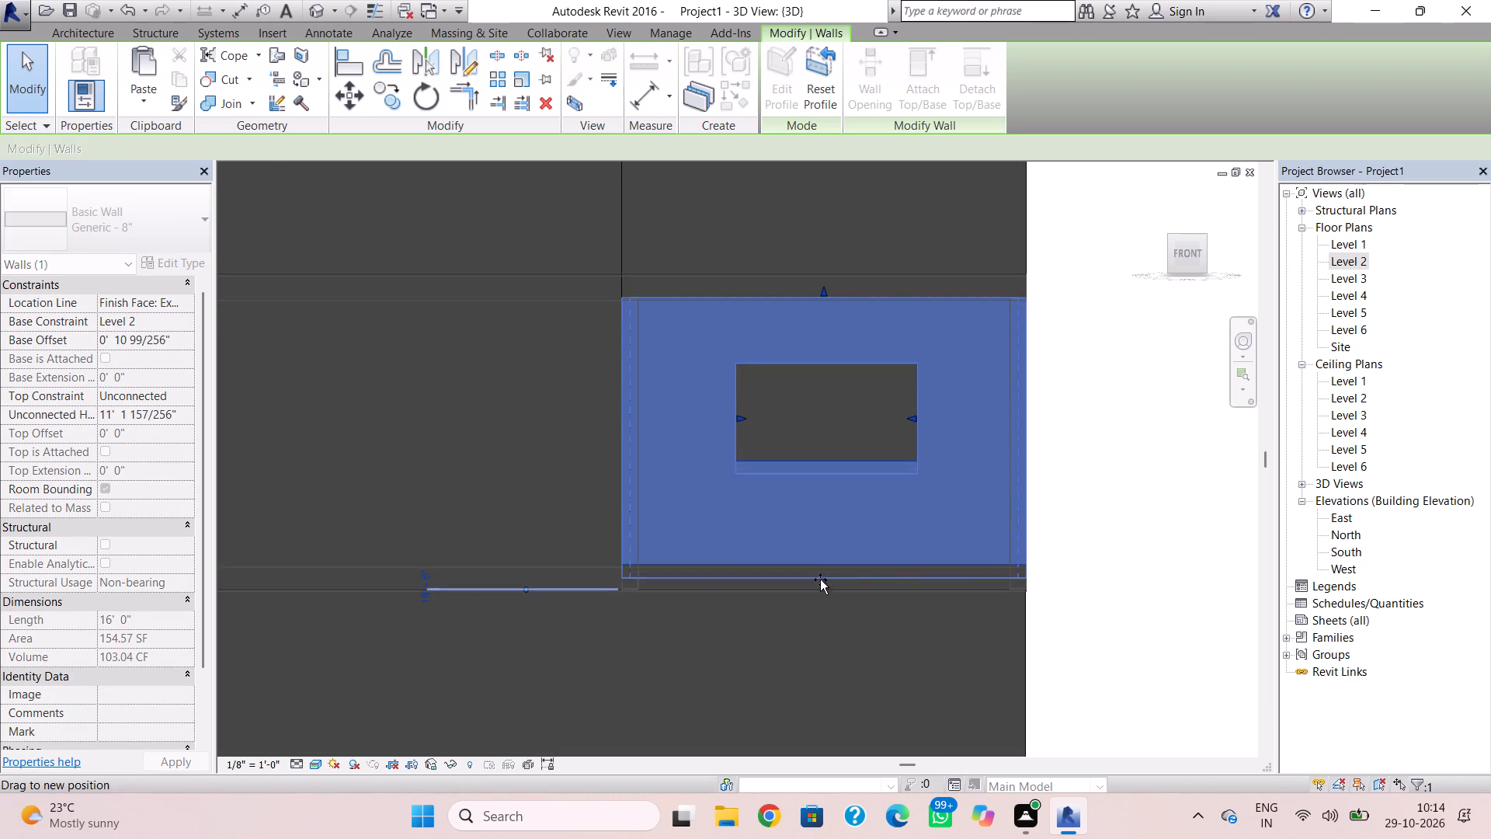
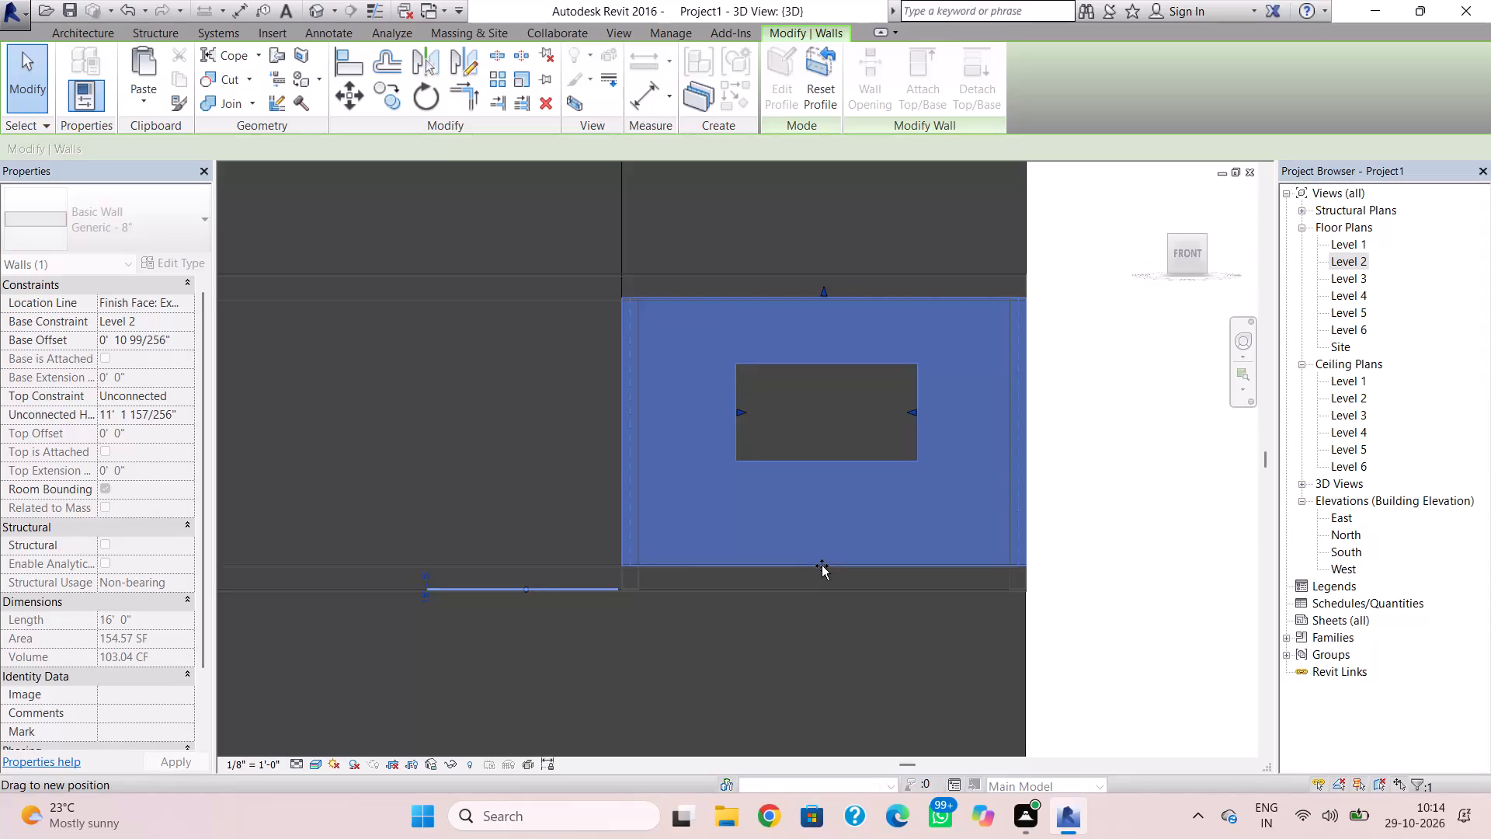
Start an in-place model in the Walls category, named Walls 1.
click(1051, 517)
shift+right_drag(916, 556, 954, 566)
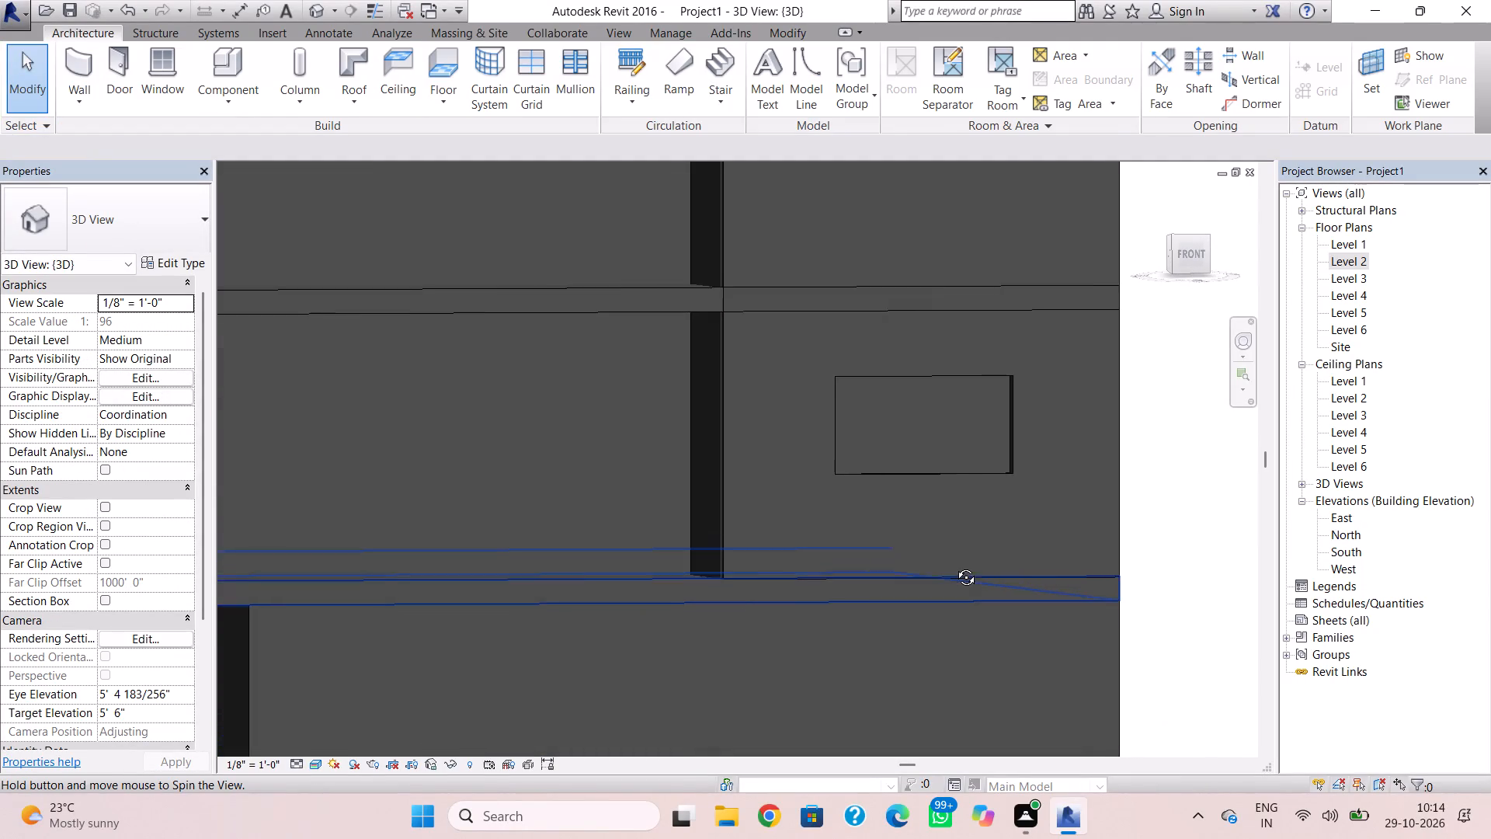
shift+right_drag(954, 566, 953, 556)
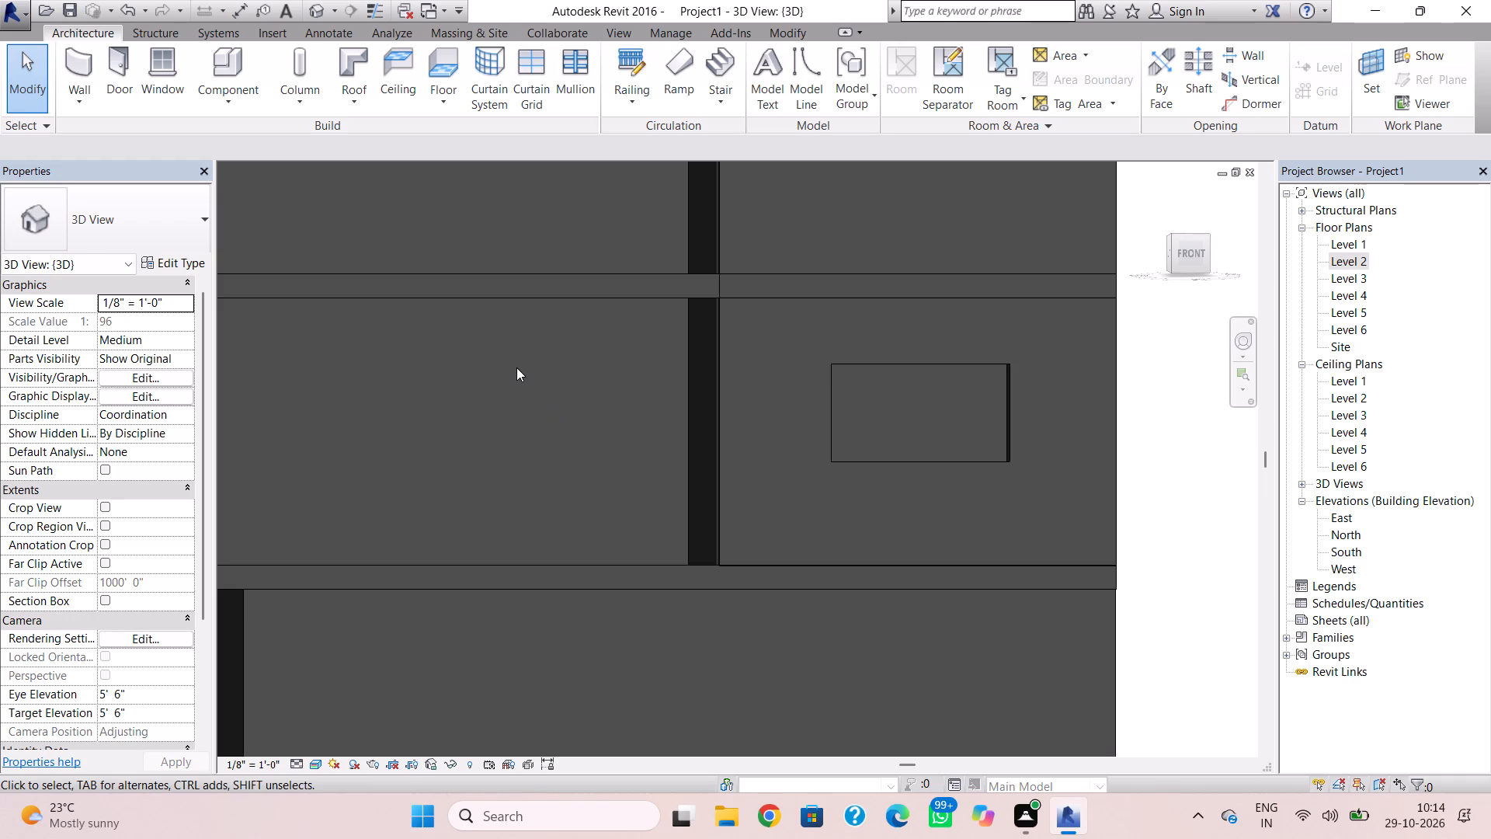
click(222, 91)
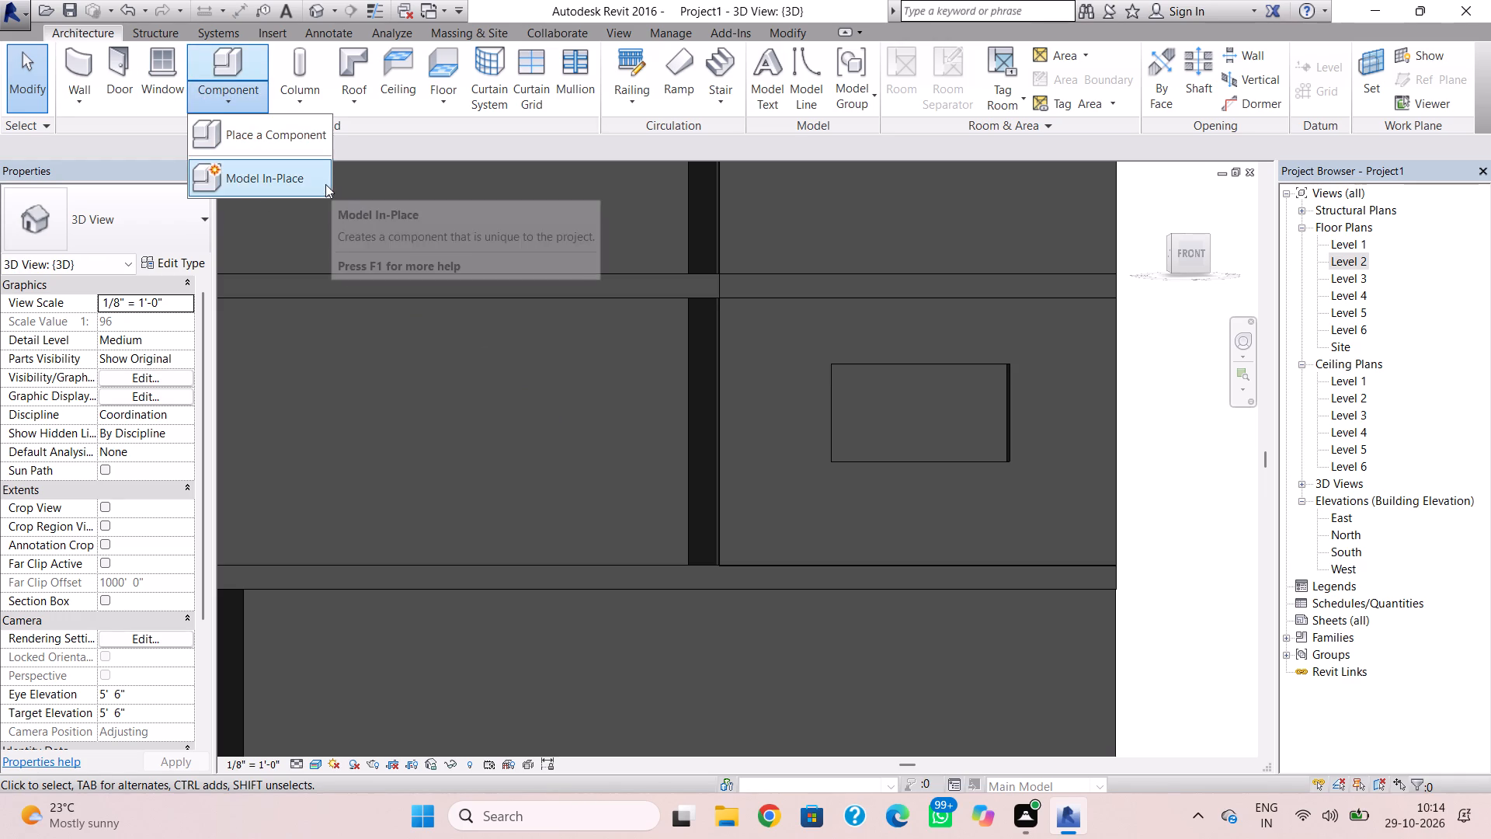
click(325, 184)
drag(869, 296, 871, 313)
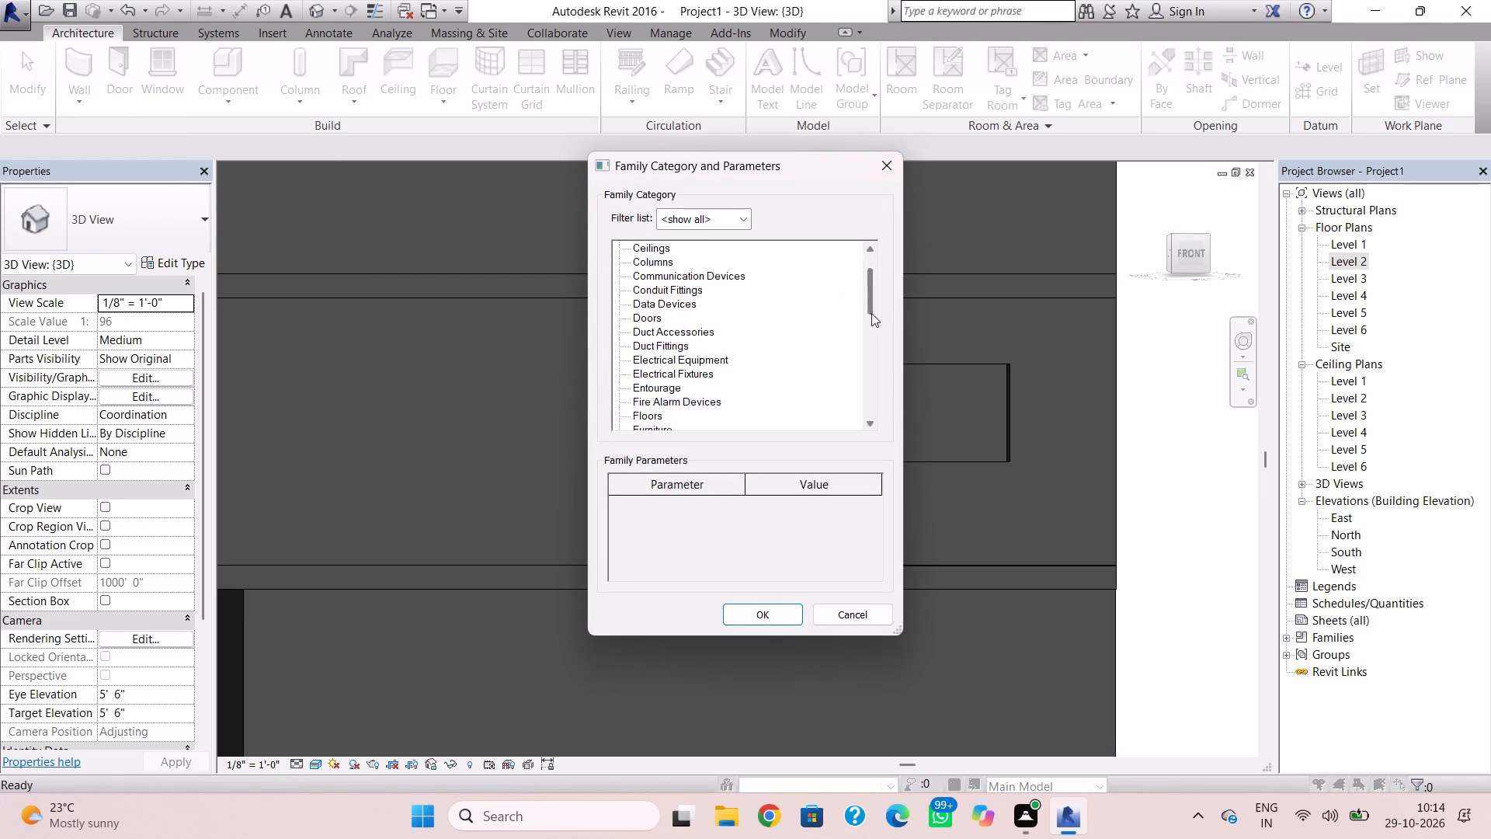
drag(871, 313, 885, 414)
click(655, 403)
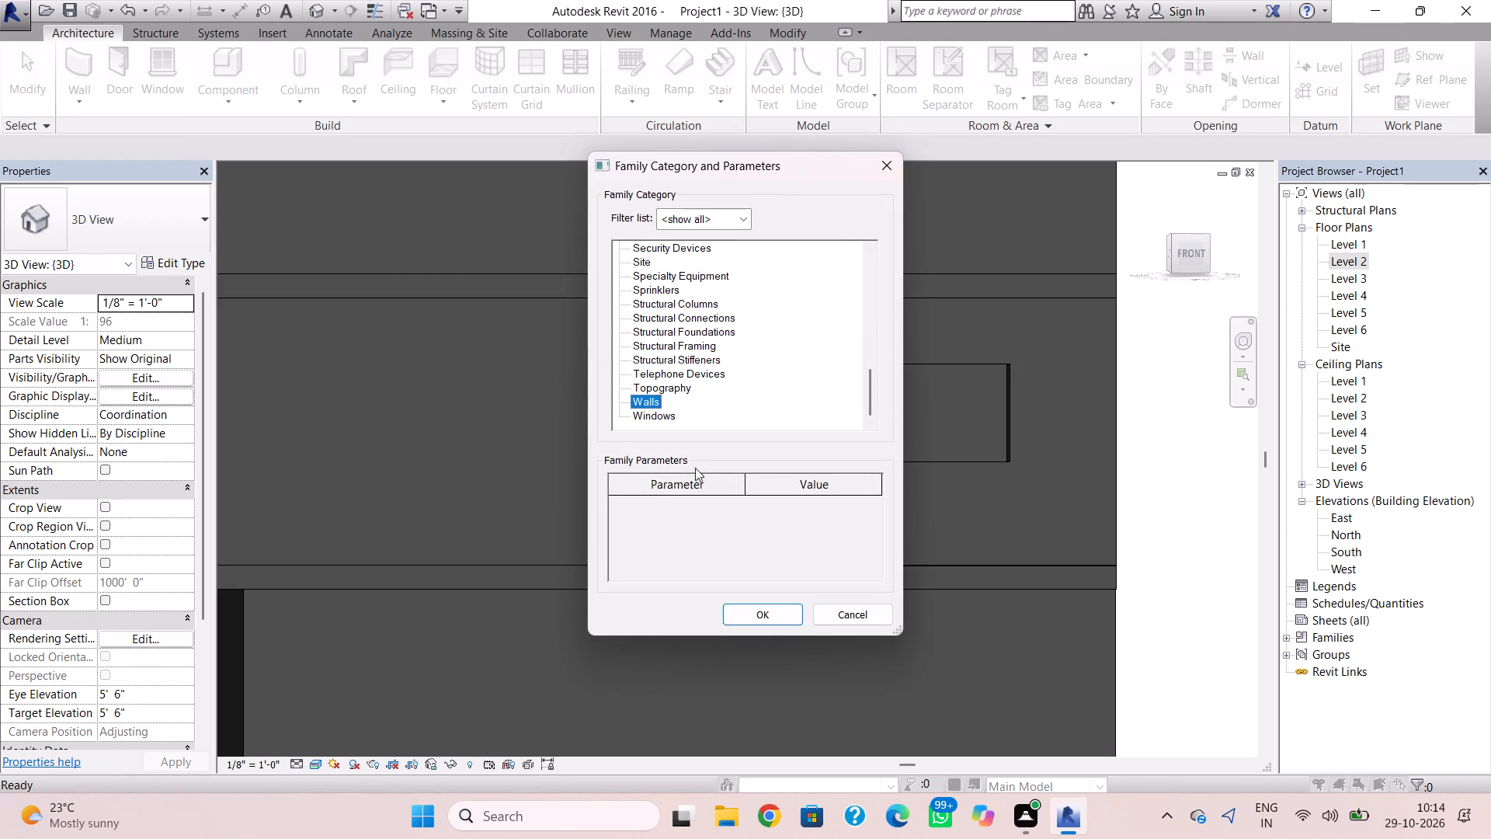
click(752, 606)
click(763, 440)
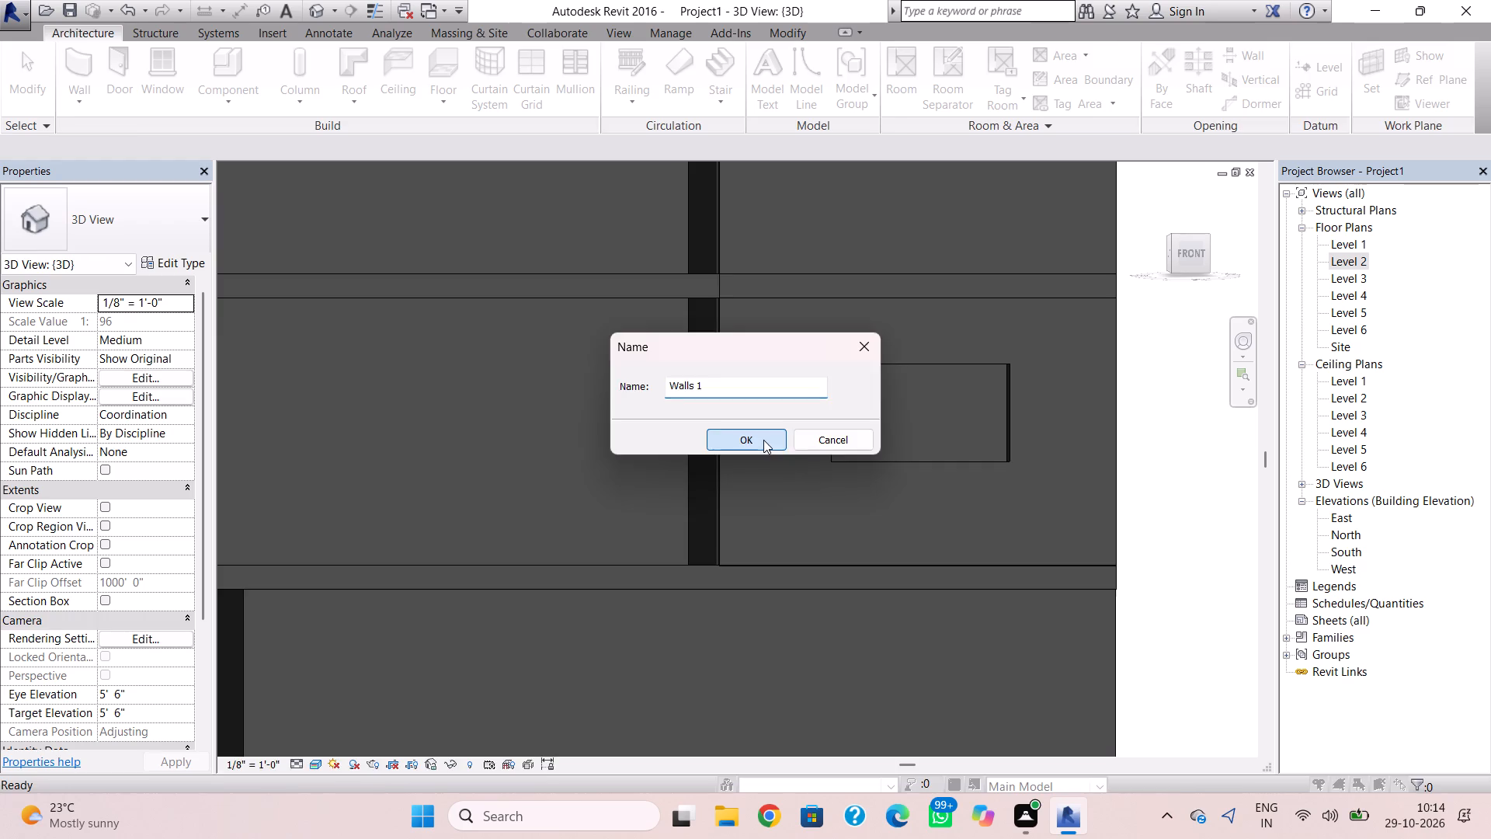
Set the work plane by picking the face of the Level 2 wall that has the rectangular opening.
click(1132, 65)
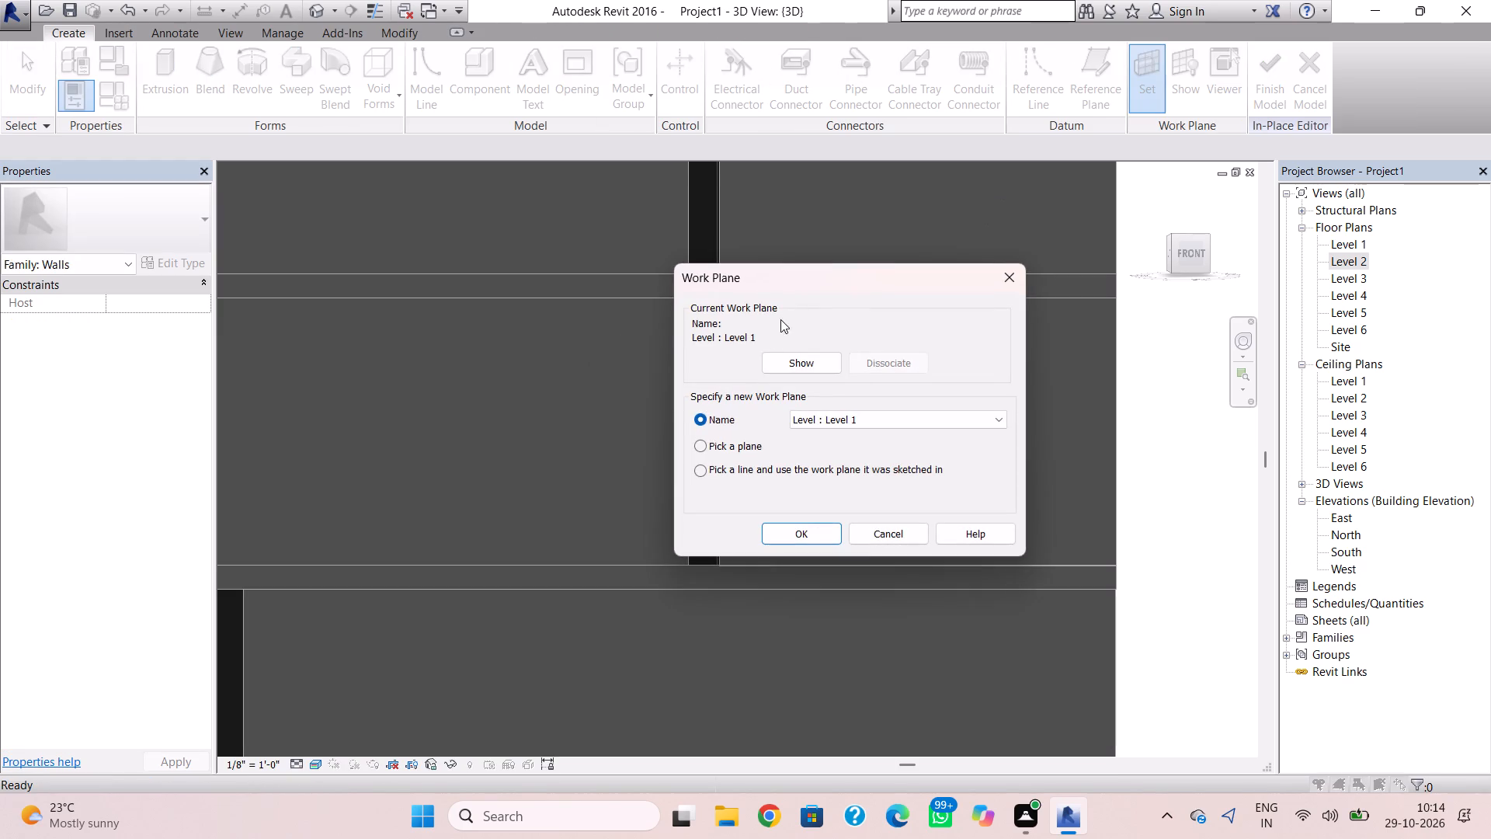
click(698, 447)
click(766, 524)
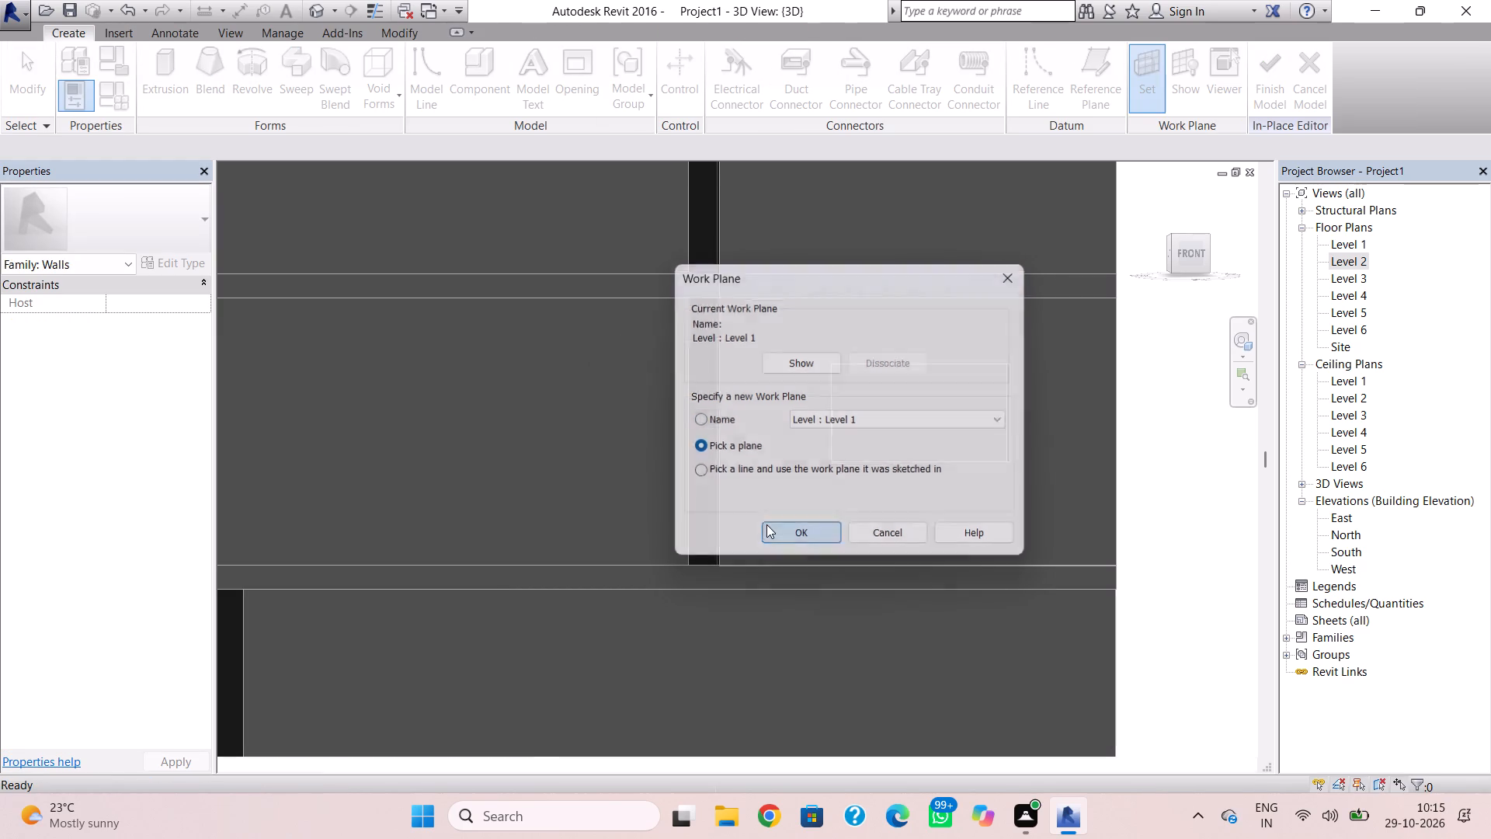
shift+right_drag(704, 447, 717, 450)
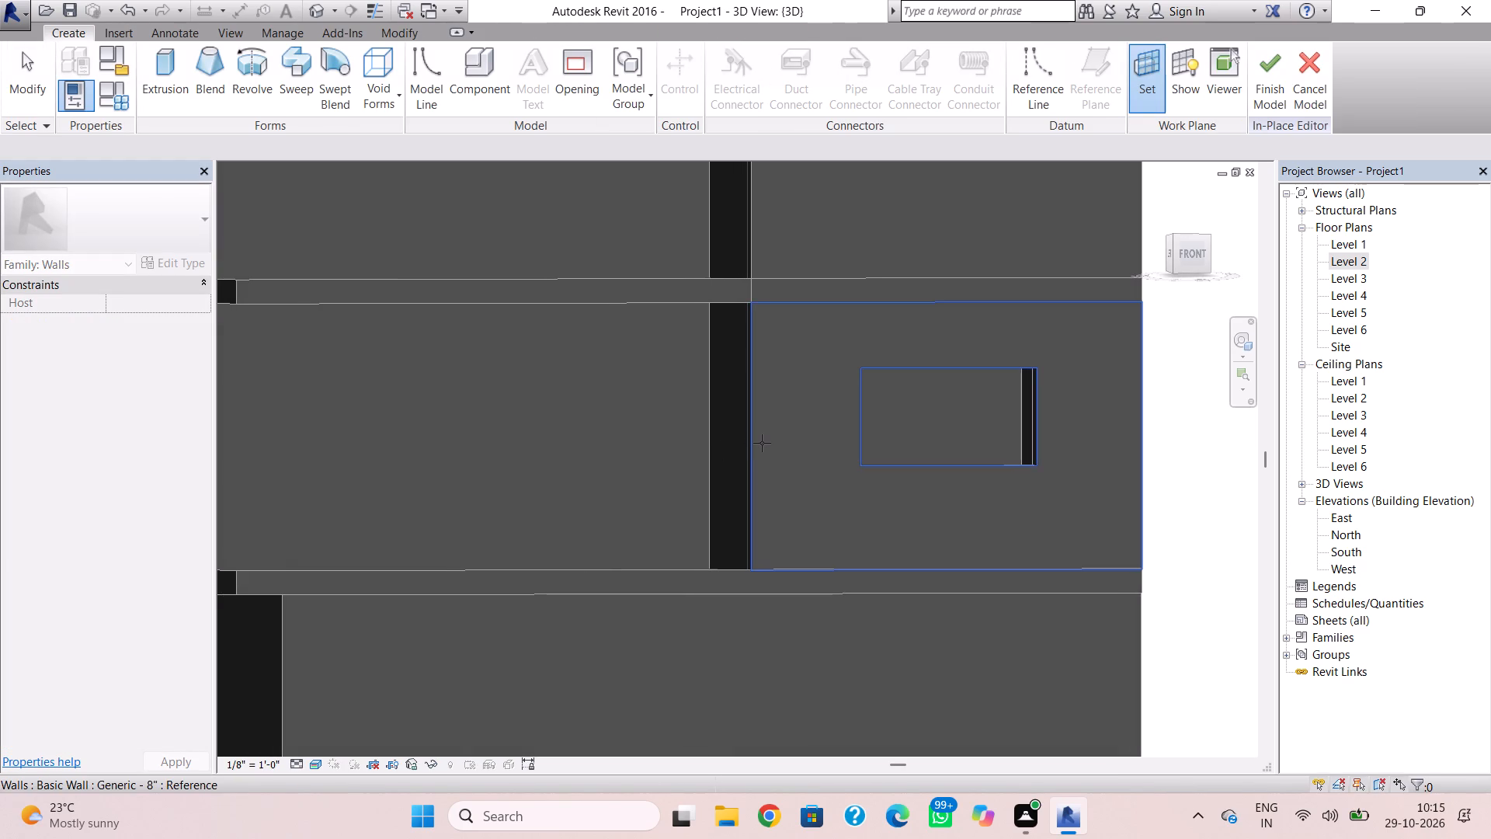
click(756, 445)
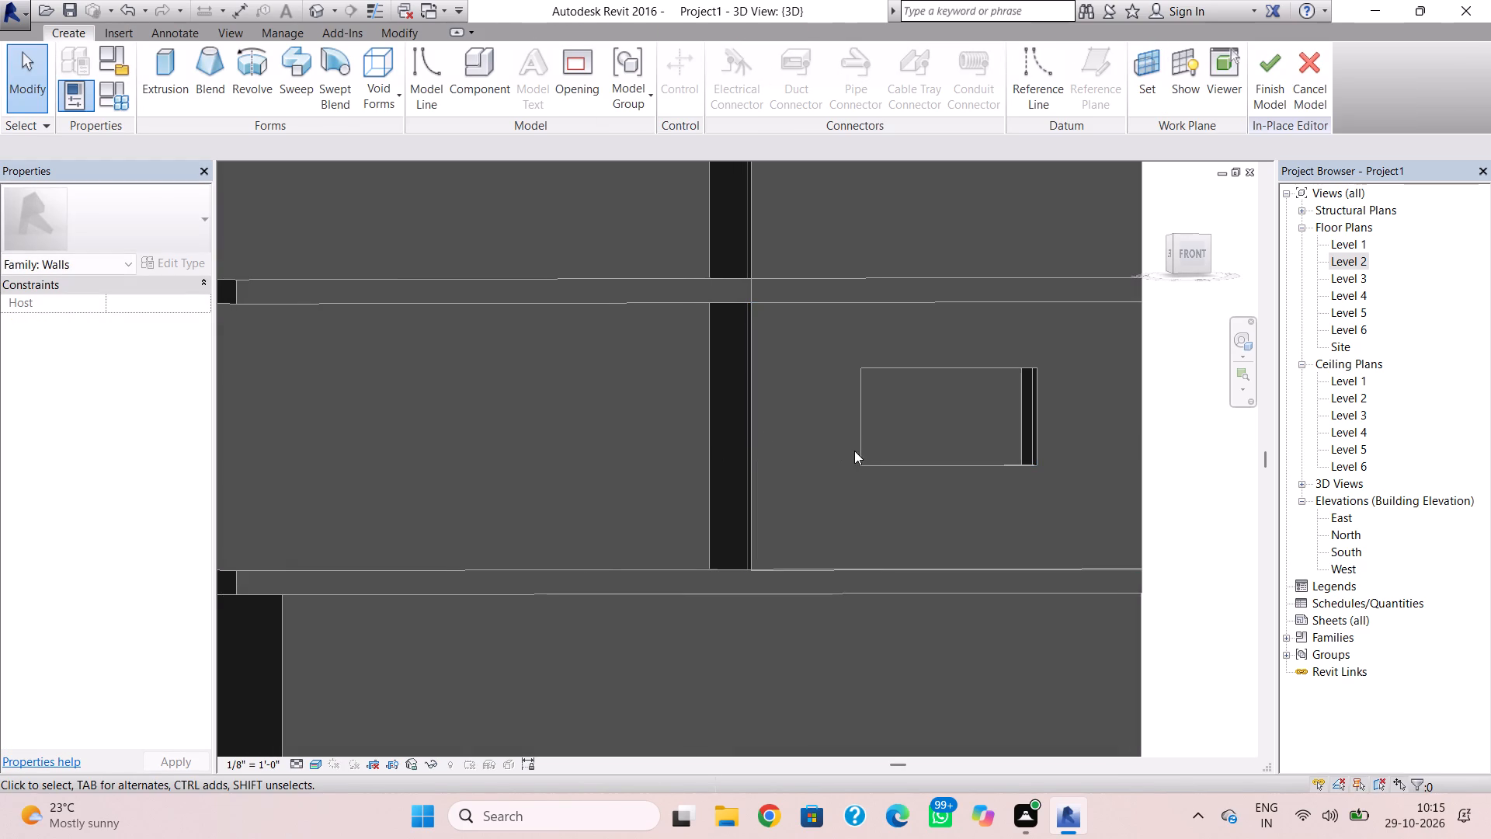
Start an extrusion and sketch its inner rectangle corner to corner along the edges of the wall opening.
shift+right_drag(854, 457, 806, 447)
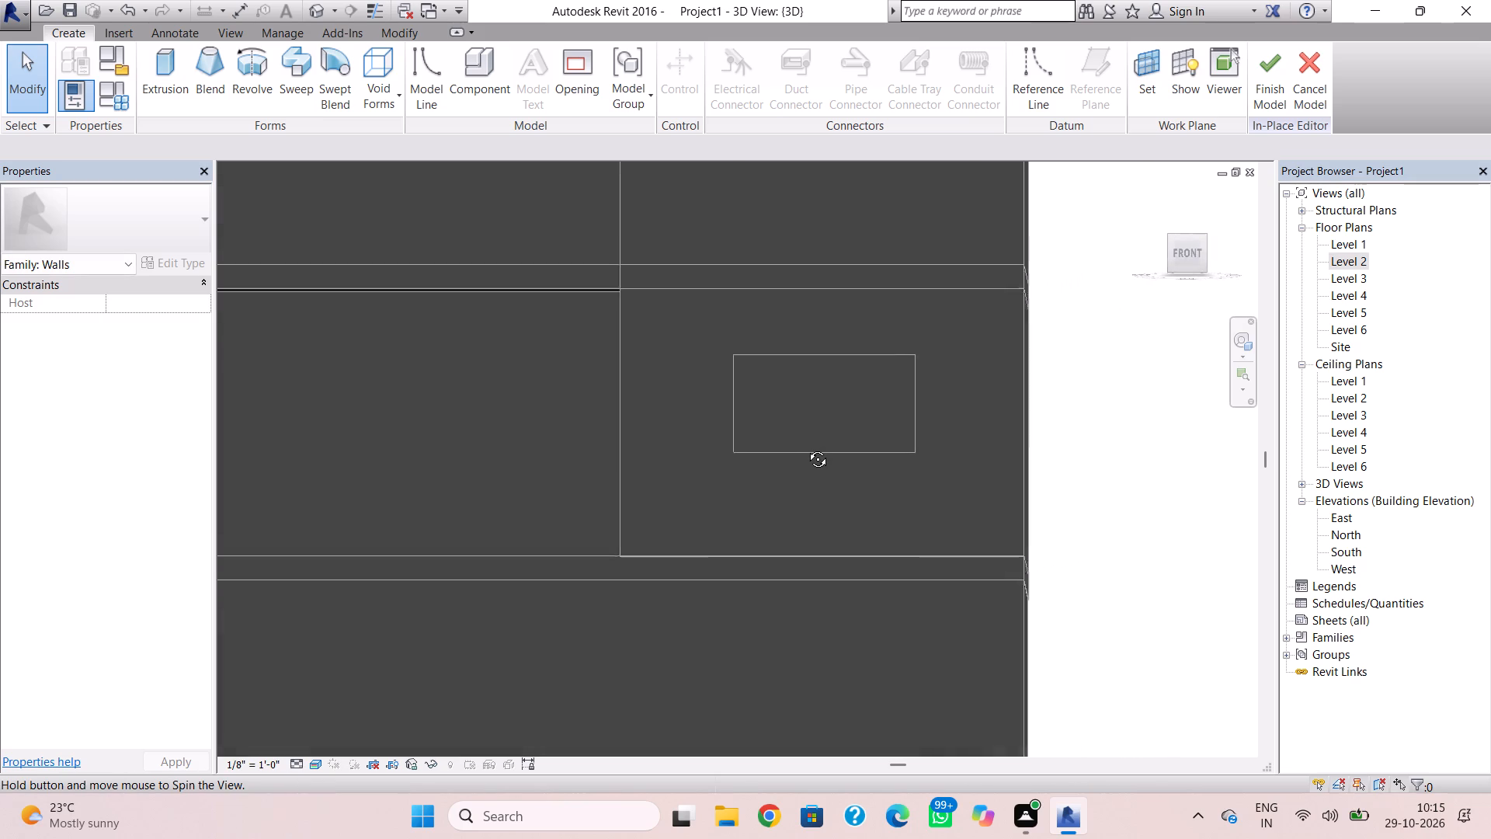
shift+right_drag(806, 447, 808, 451)
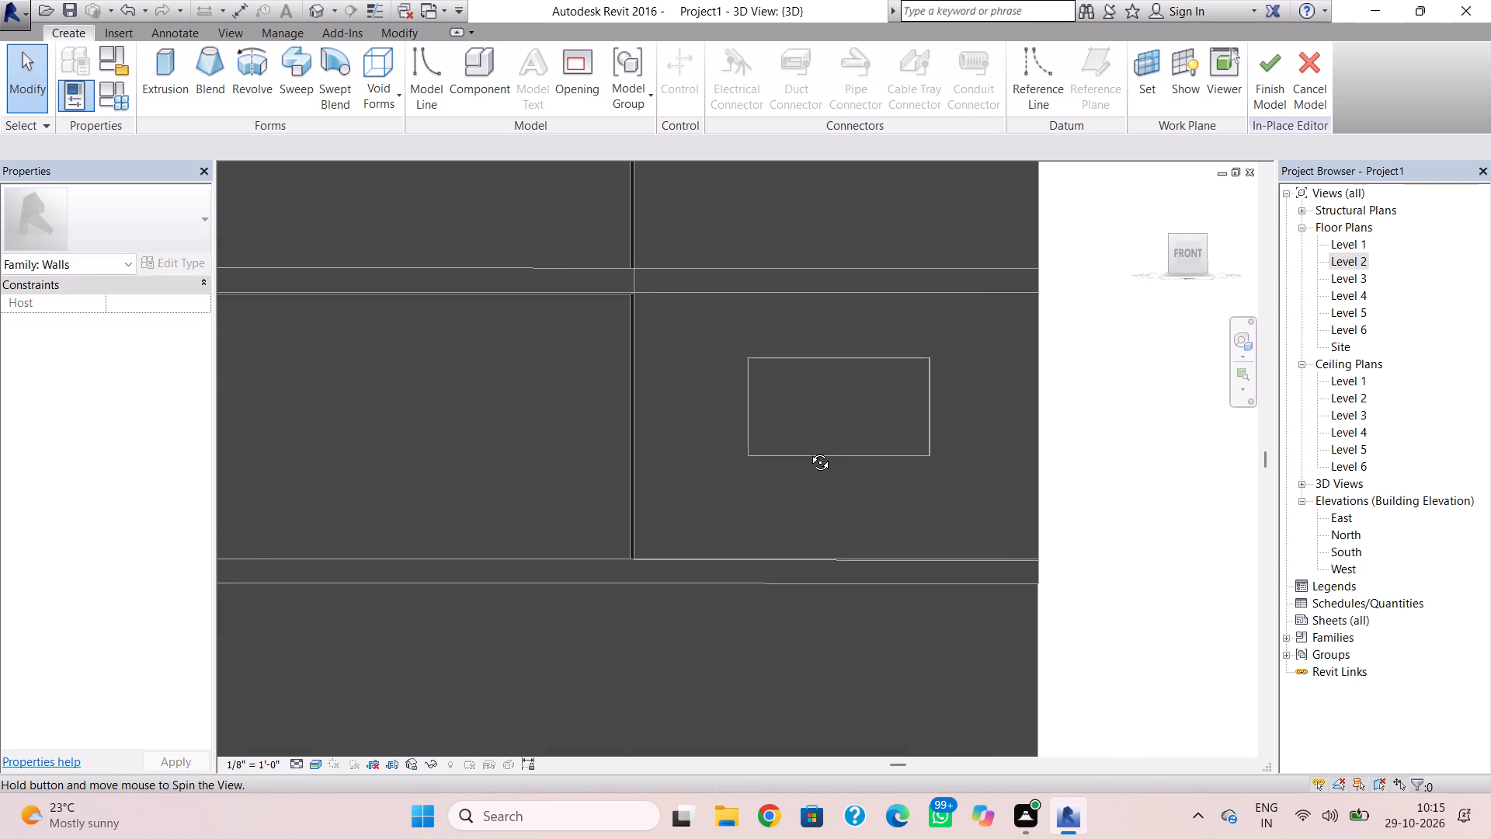
shift+right_drag(808, 451, 805, 455)
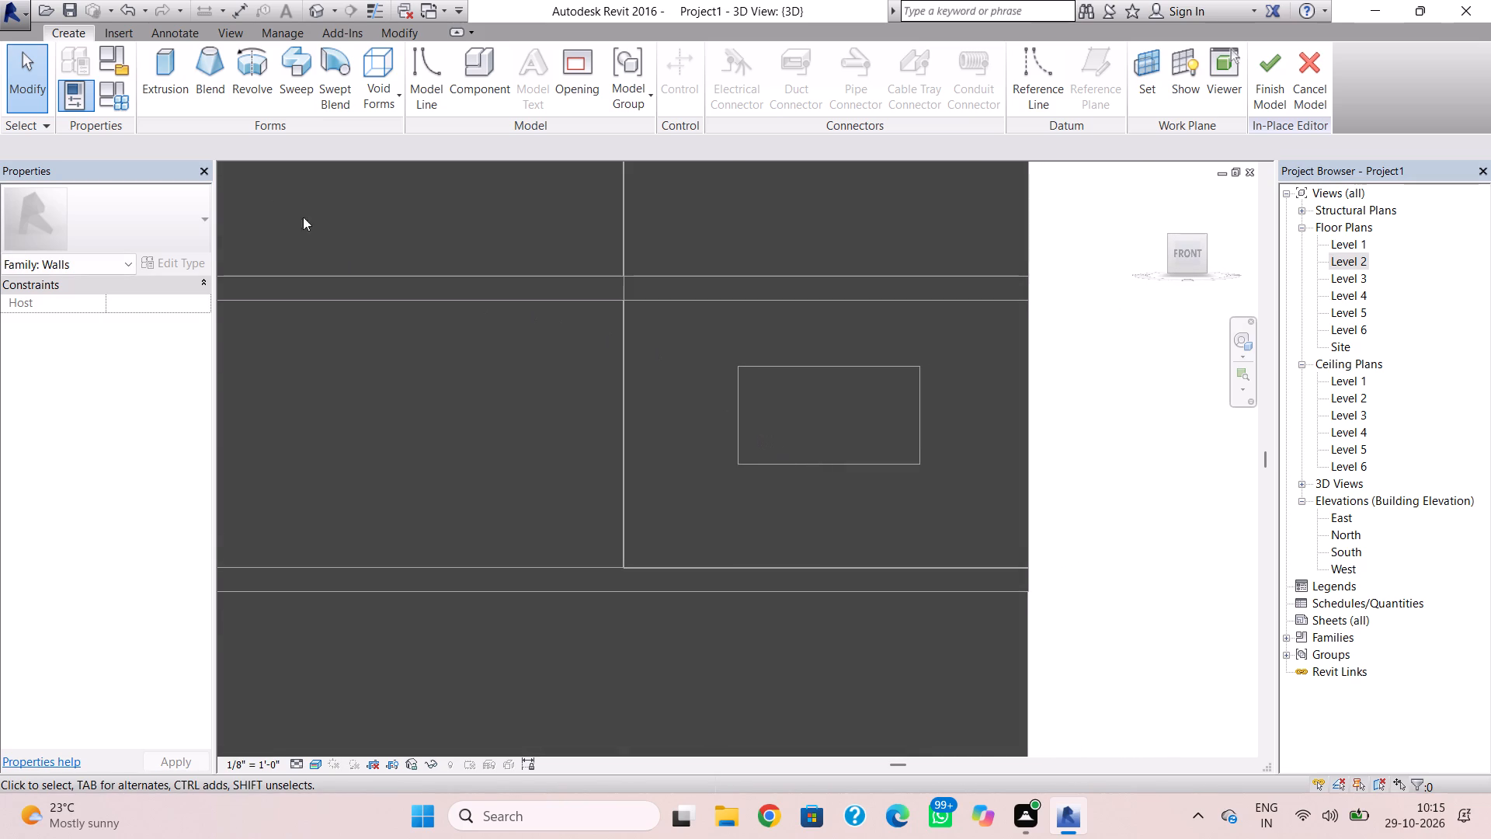
click(164, 75)
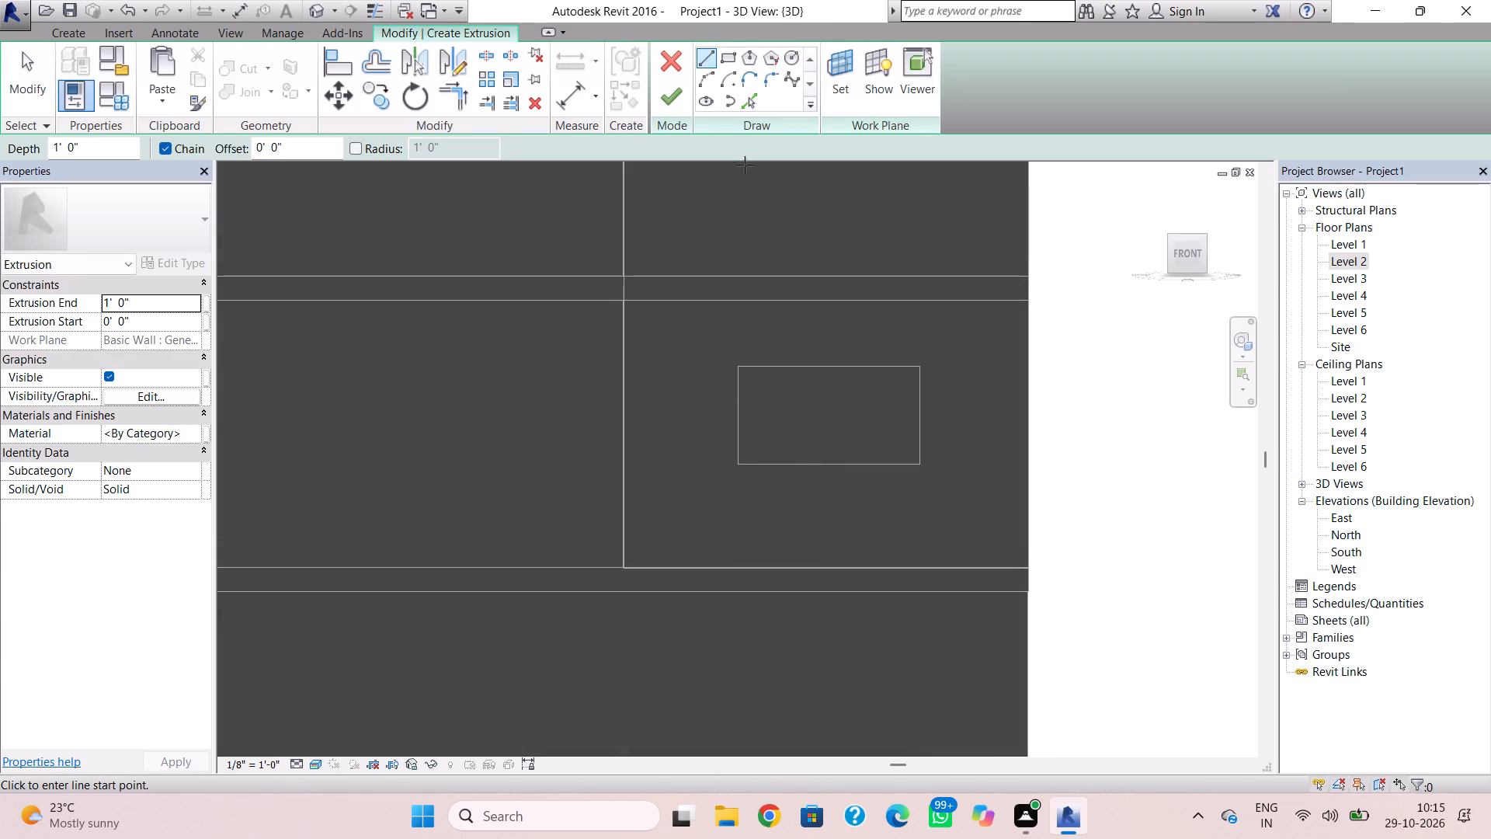
click(724, 65)
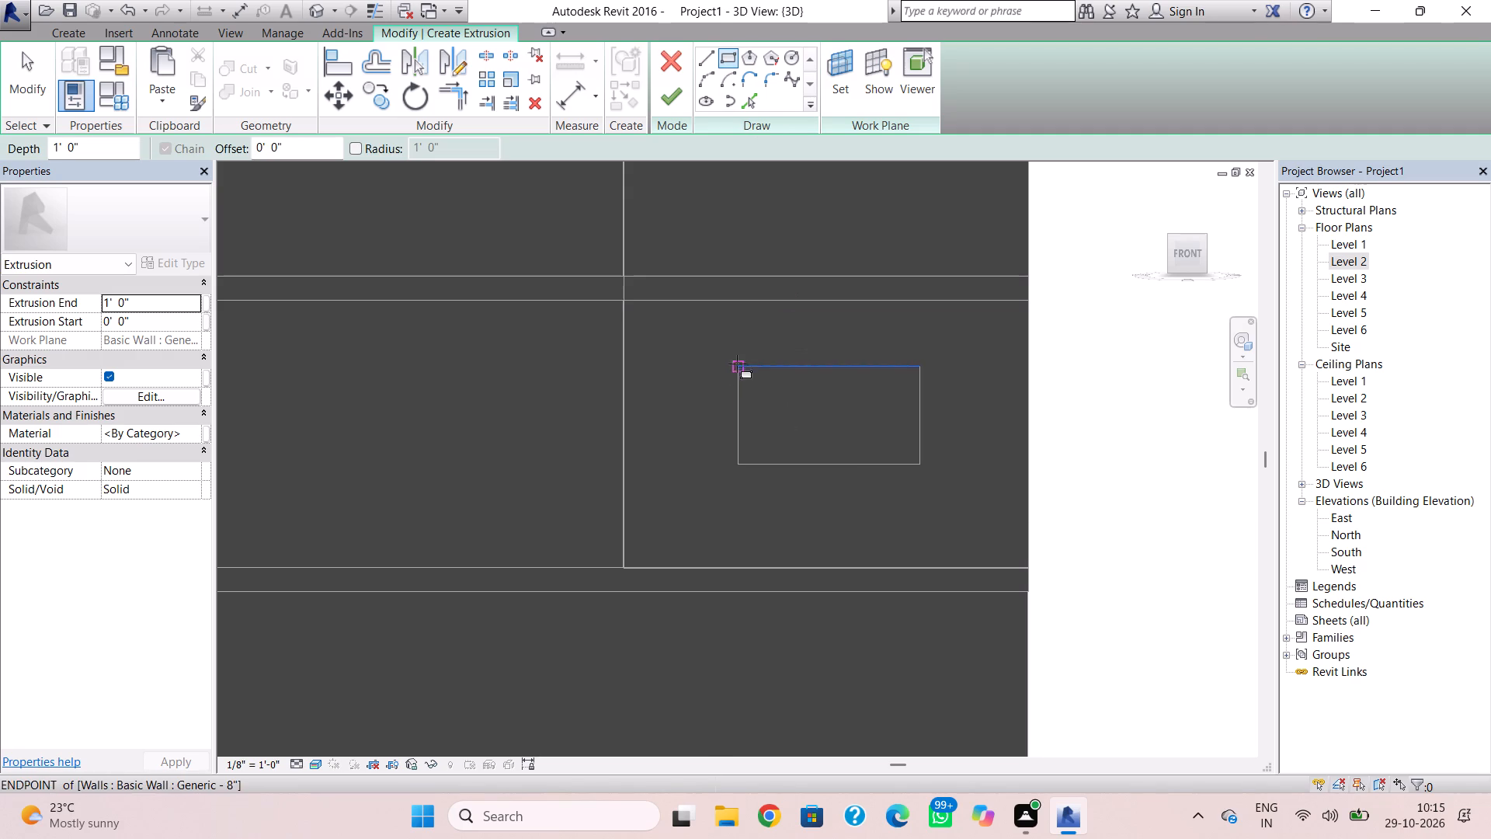
click(736, 360)
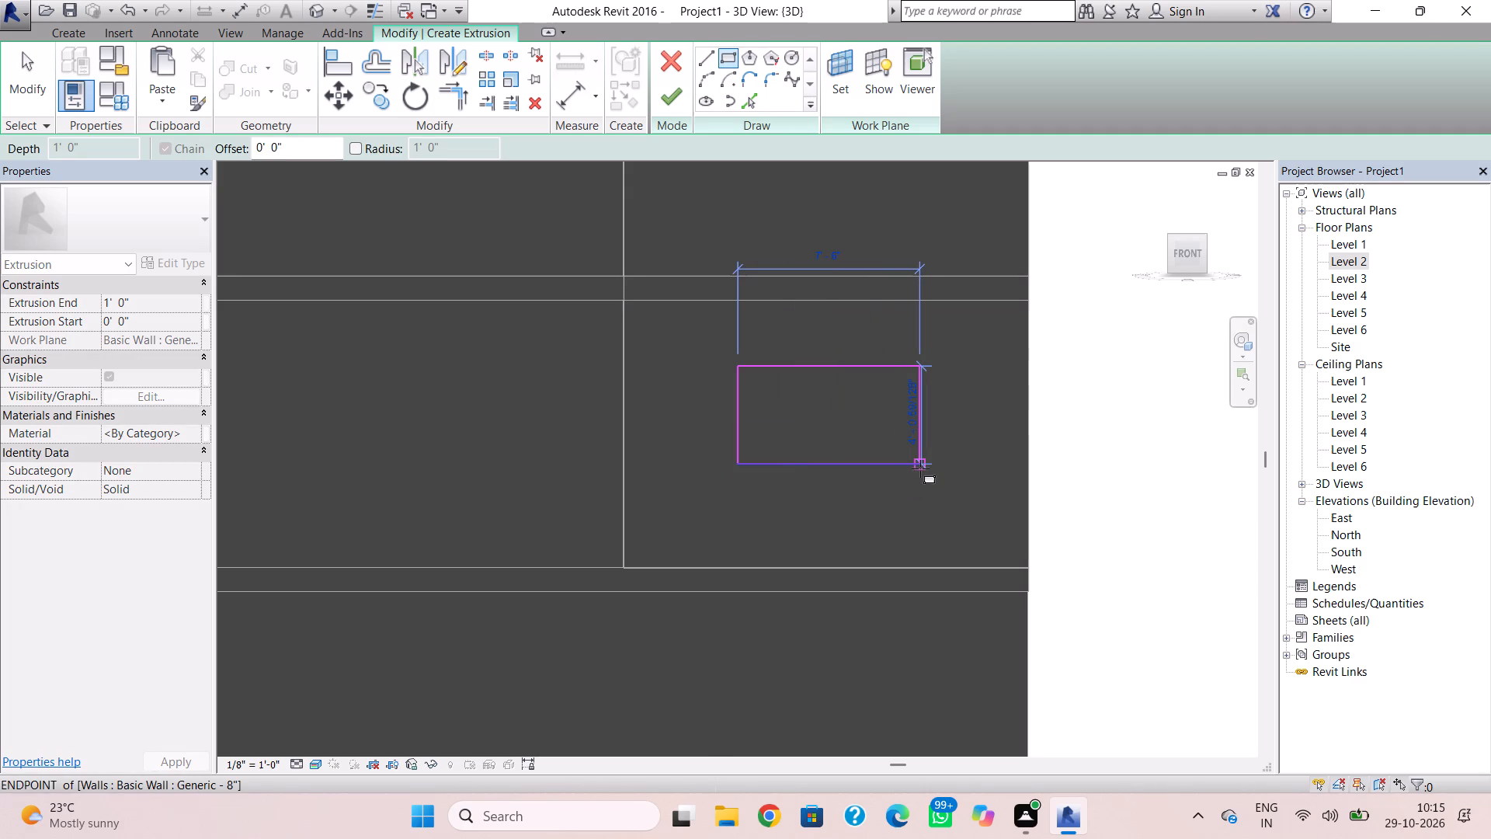
click(928, 467)
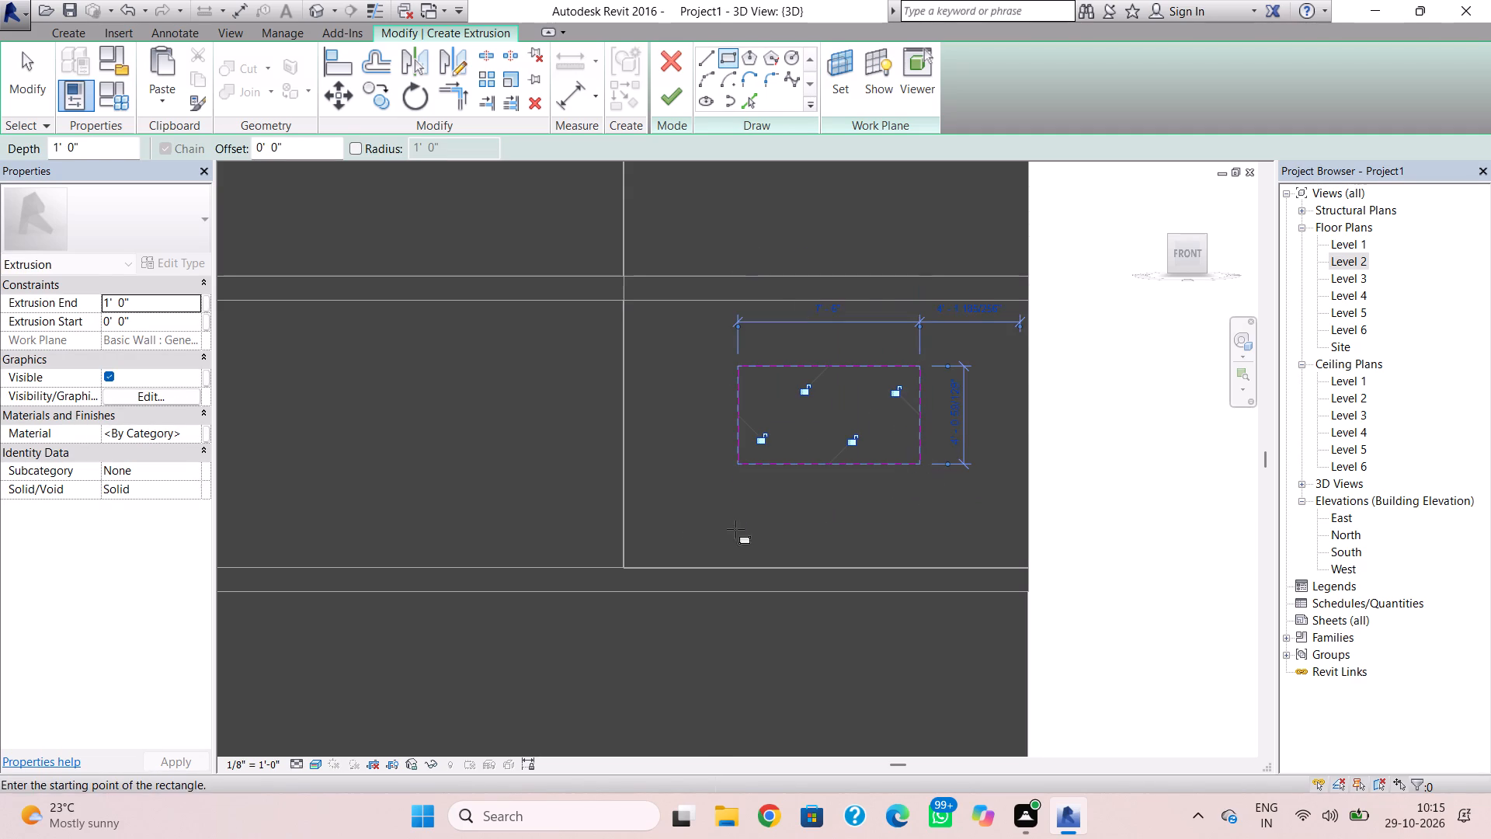
key(Escape)
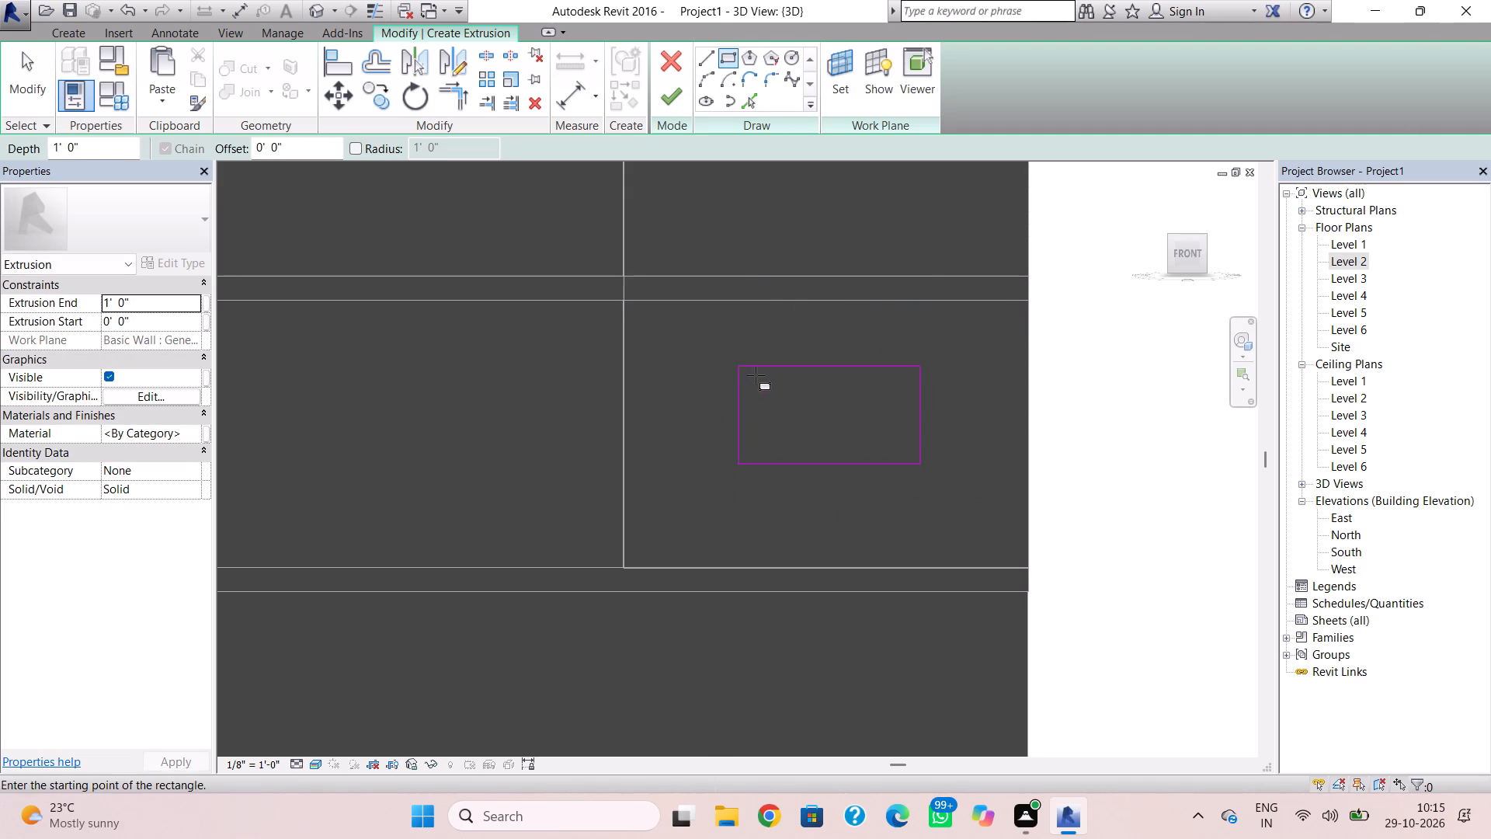
Sketch an outer rectangle about 8' 6" wide around the inner one and finish the frame extrusion at 1' 0" depth.
scroll(754, 372, up, 1)
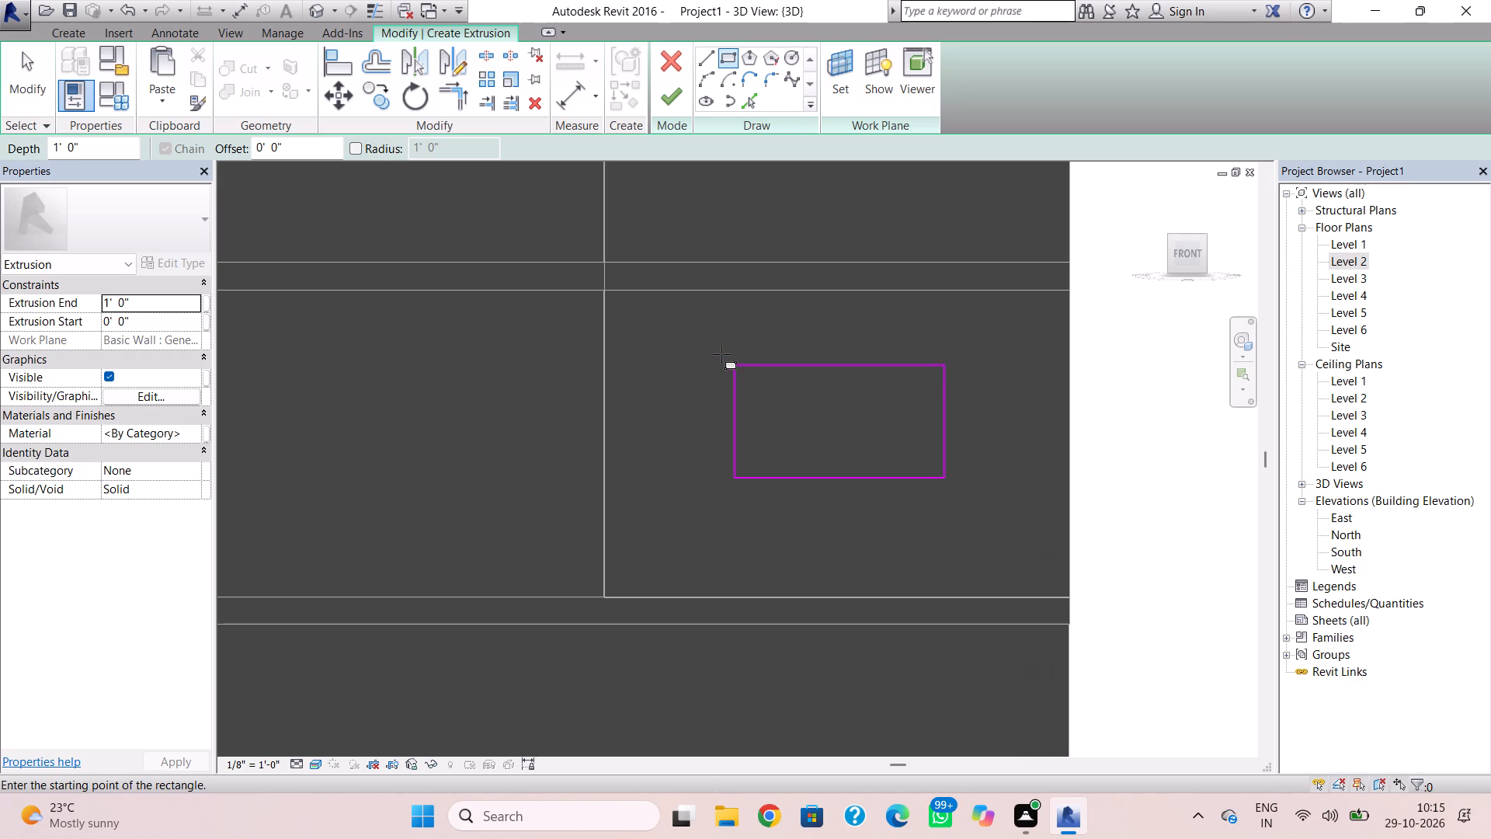
click(721, 354)
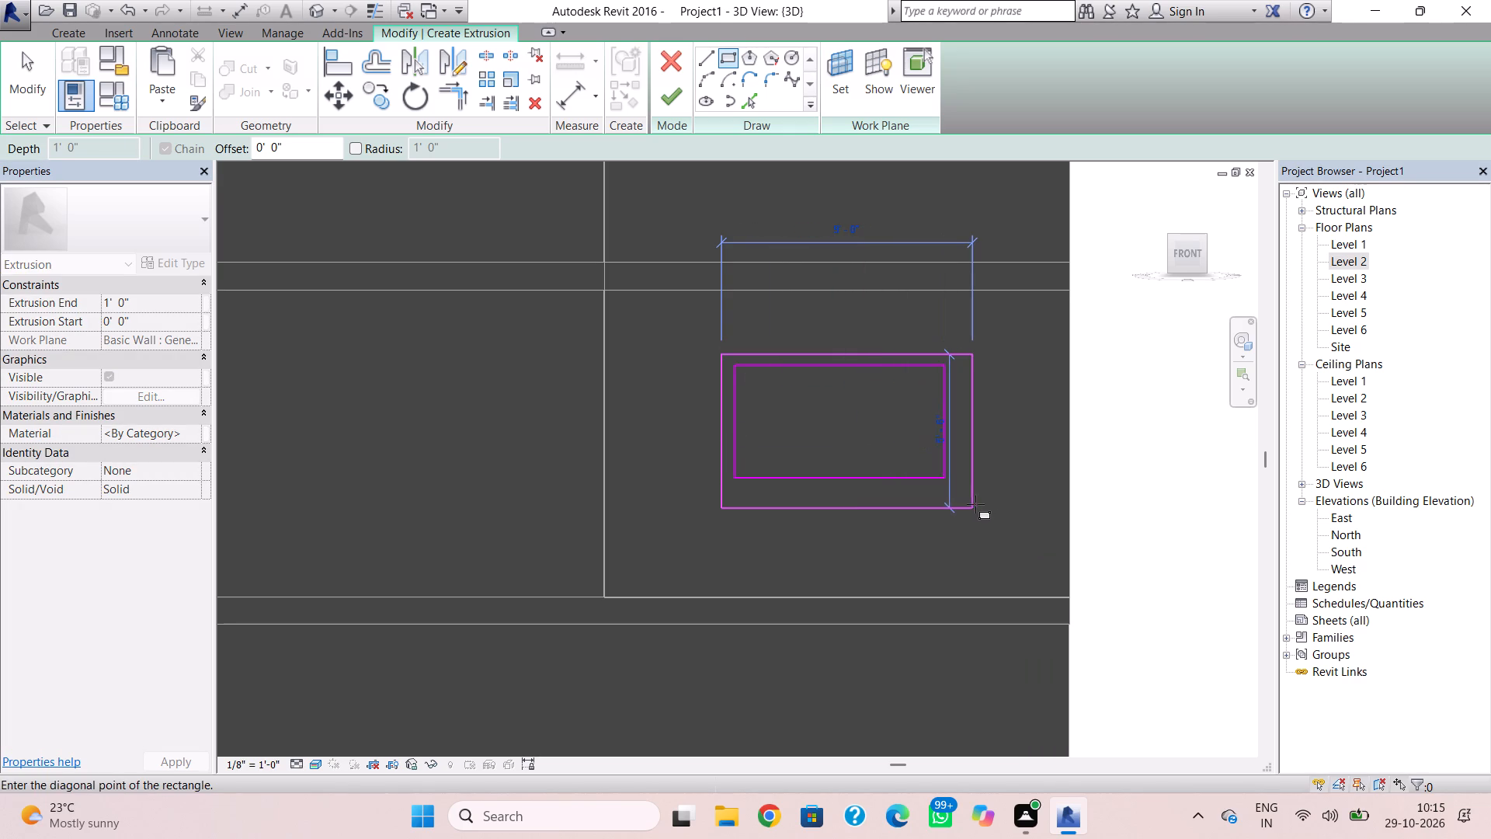
click(959, 494)
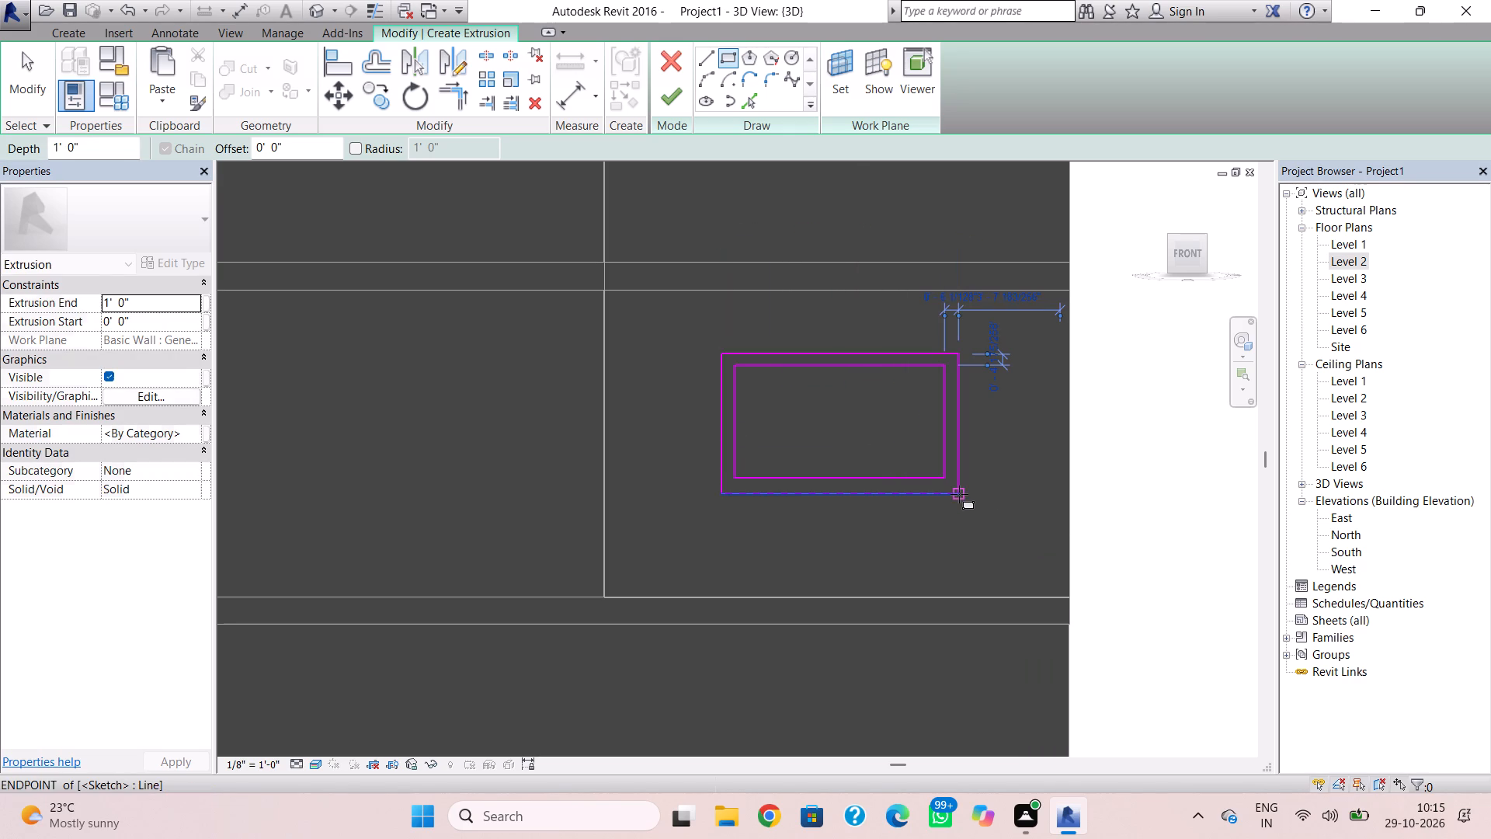
key(Escape)
key(Escape)
click(878, 354)
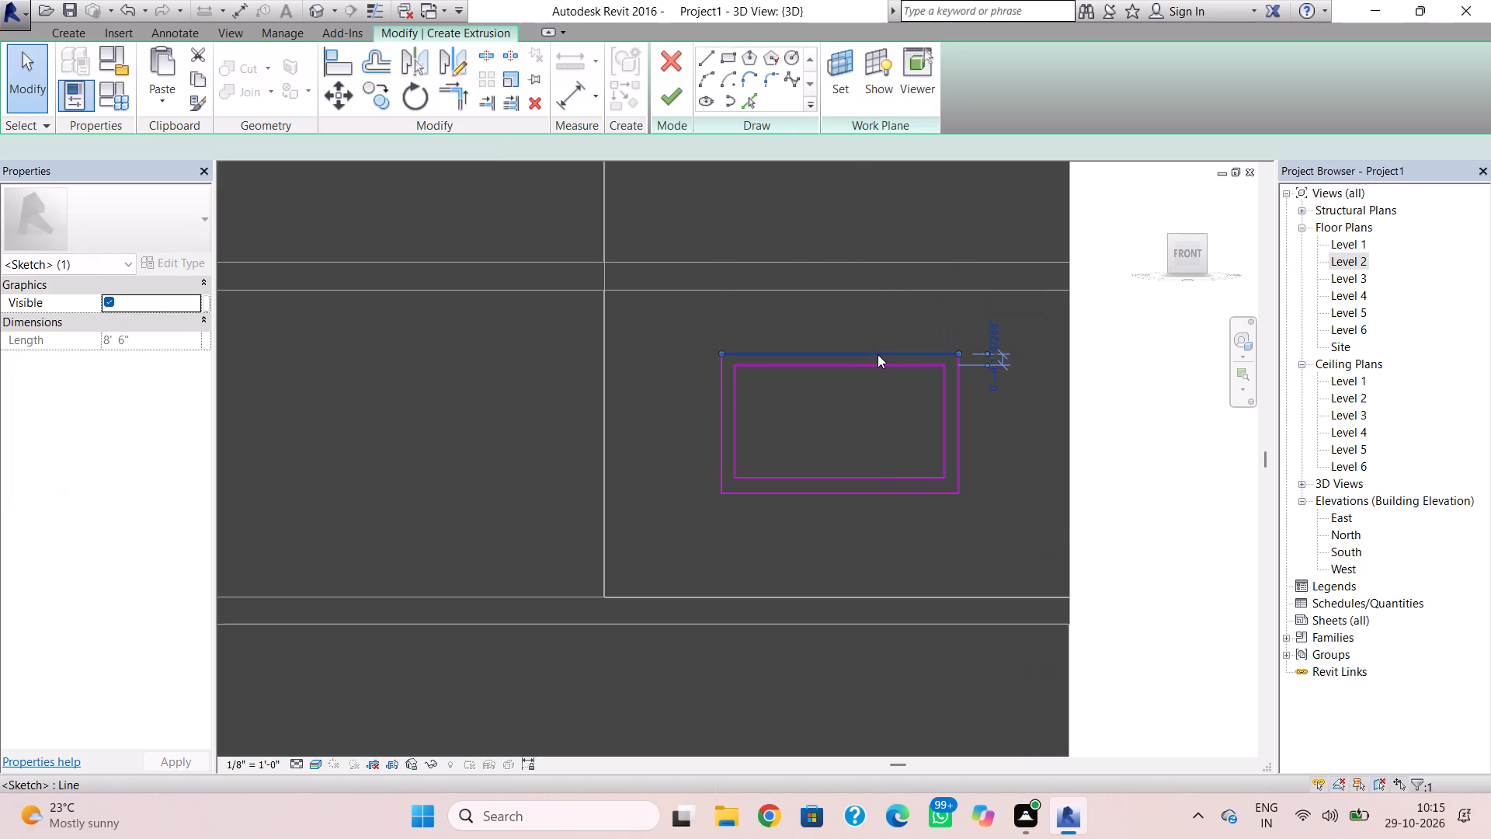
scroll(902, 363, up, 1)
key(Up)
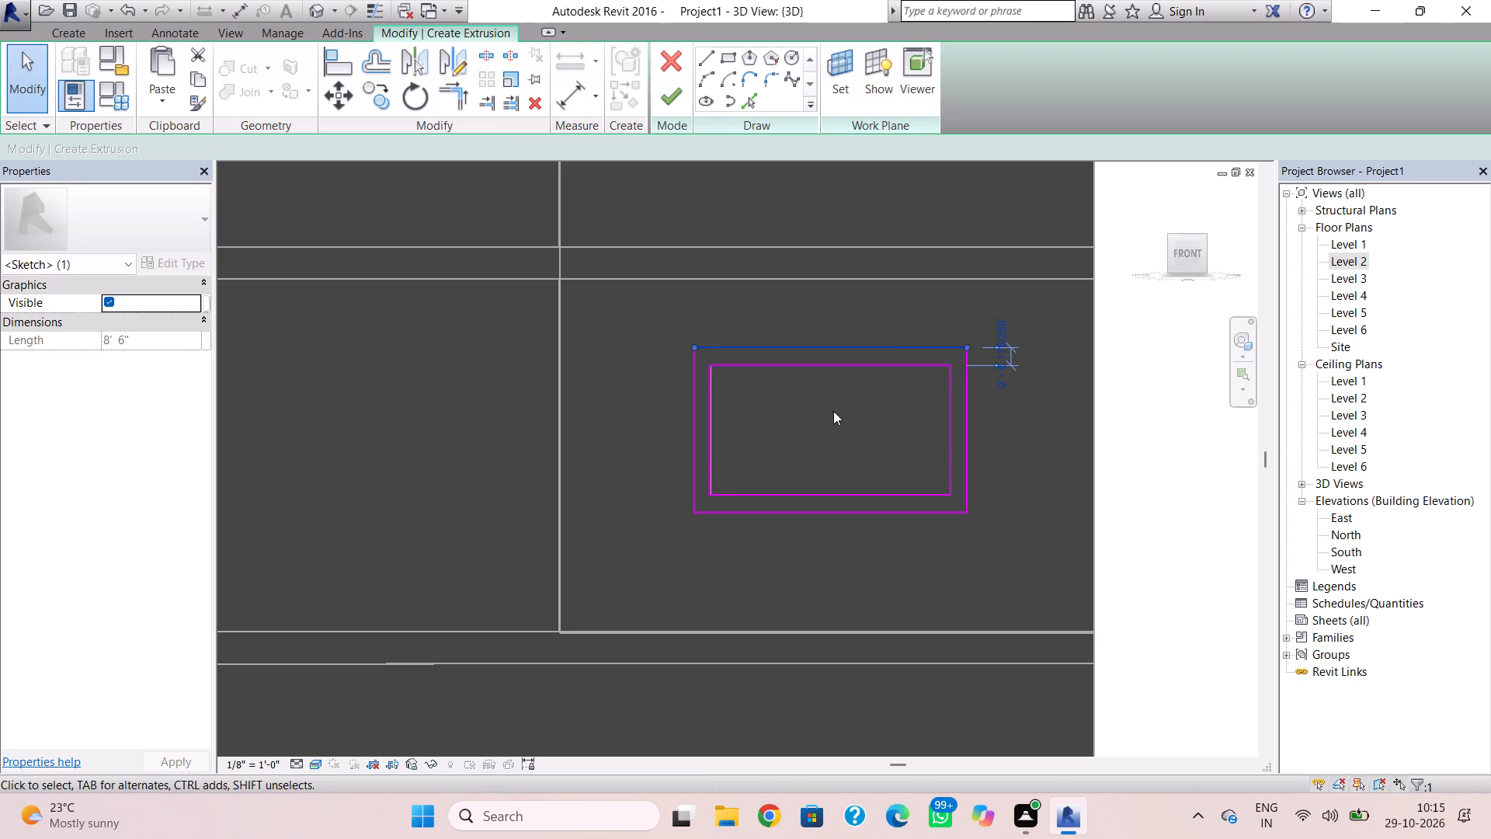
click(685, 461)
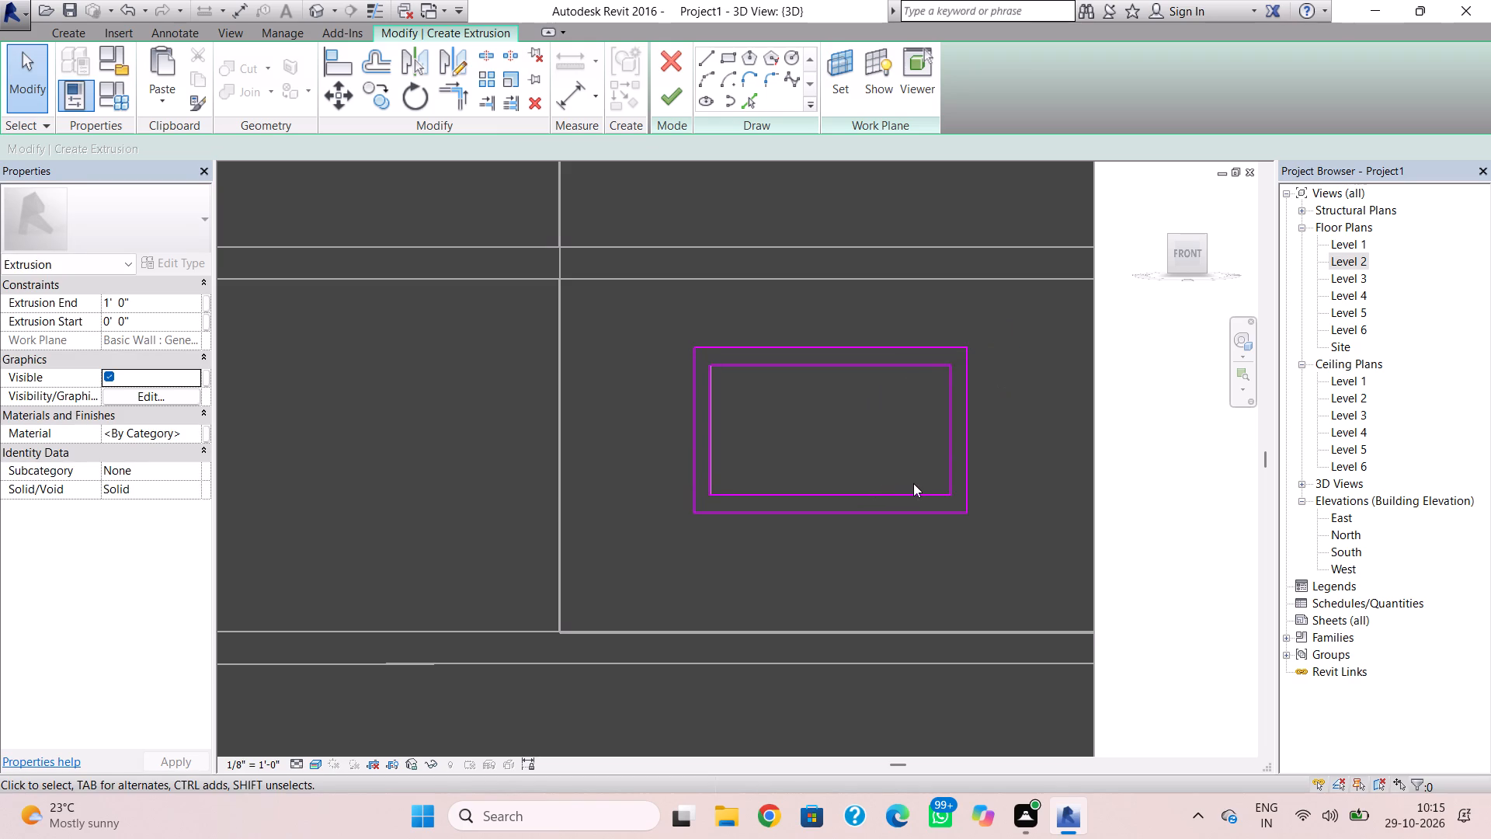
click(660, 94)
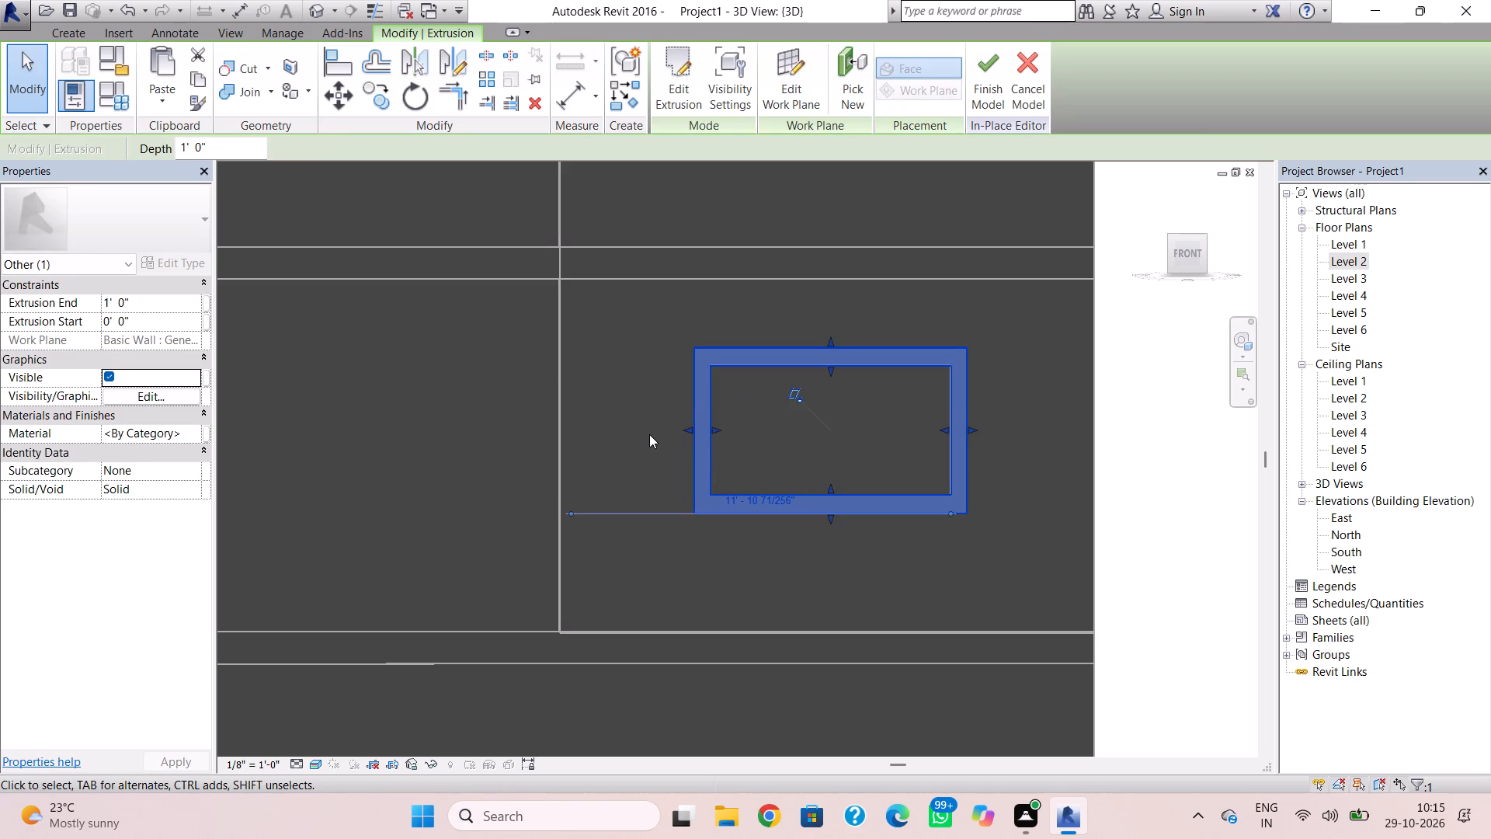
Adjust the faces of the frame extrusion so it starts at -0' 4" and ends at 0' 8".
shift+right_drag(641, 462, 788, 632)
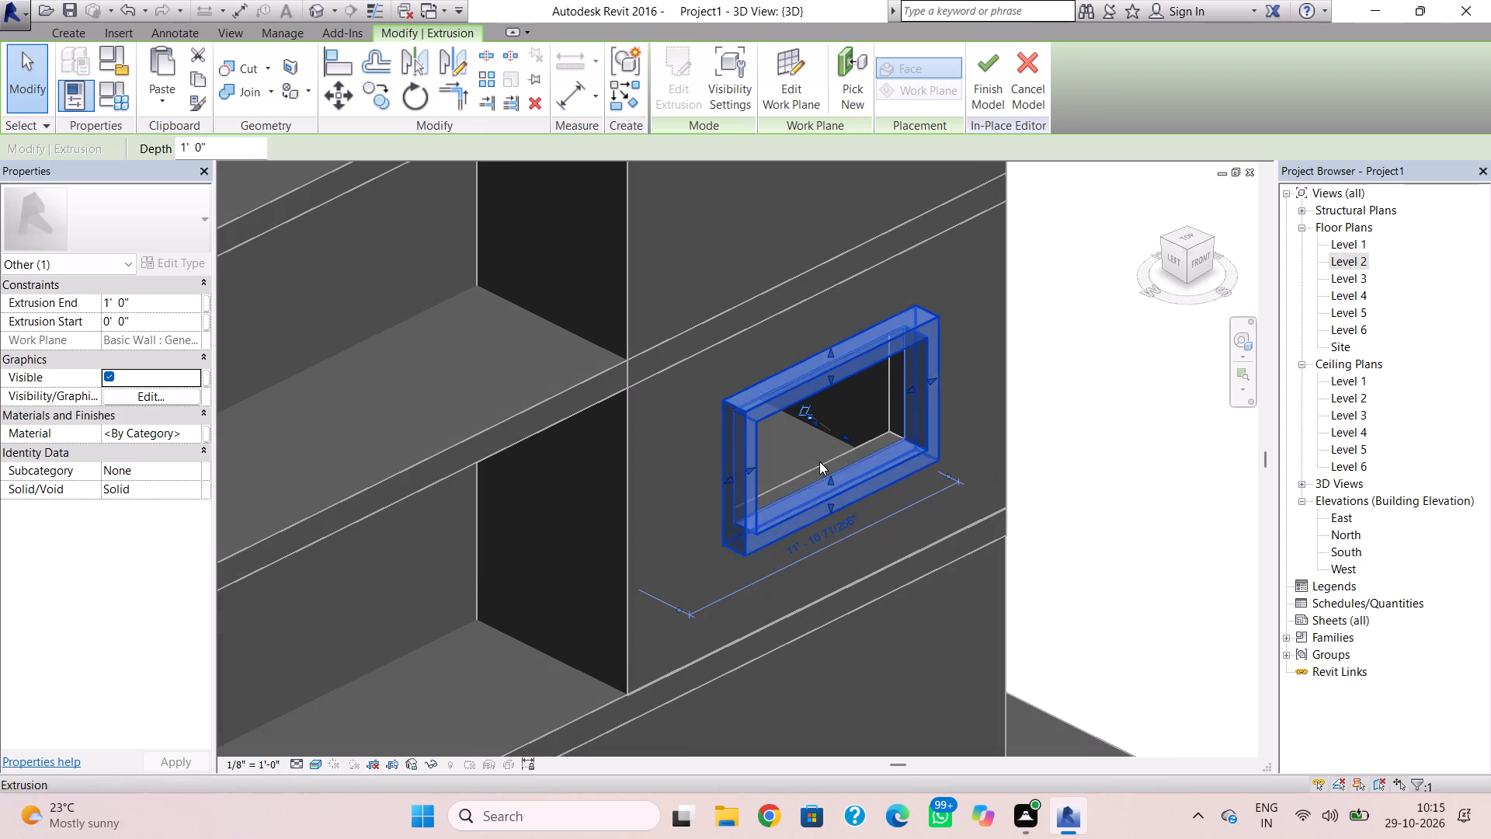
drag(811, 423, 791, 402)
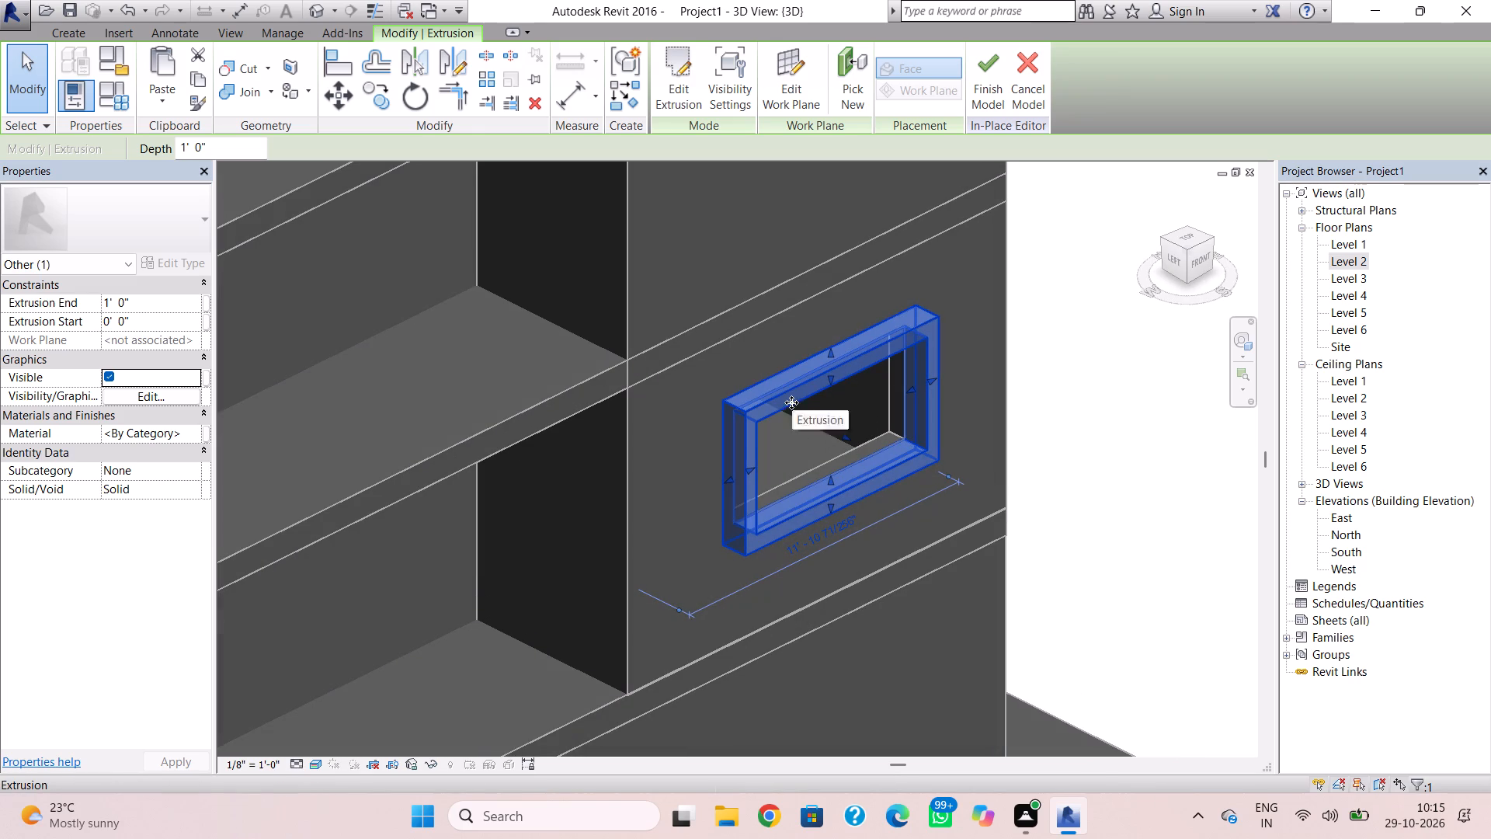
drag(791, 402, 791, 402)
click(1075, 368)
click(848, 481)
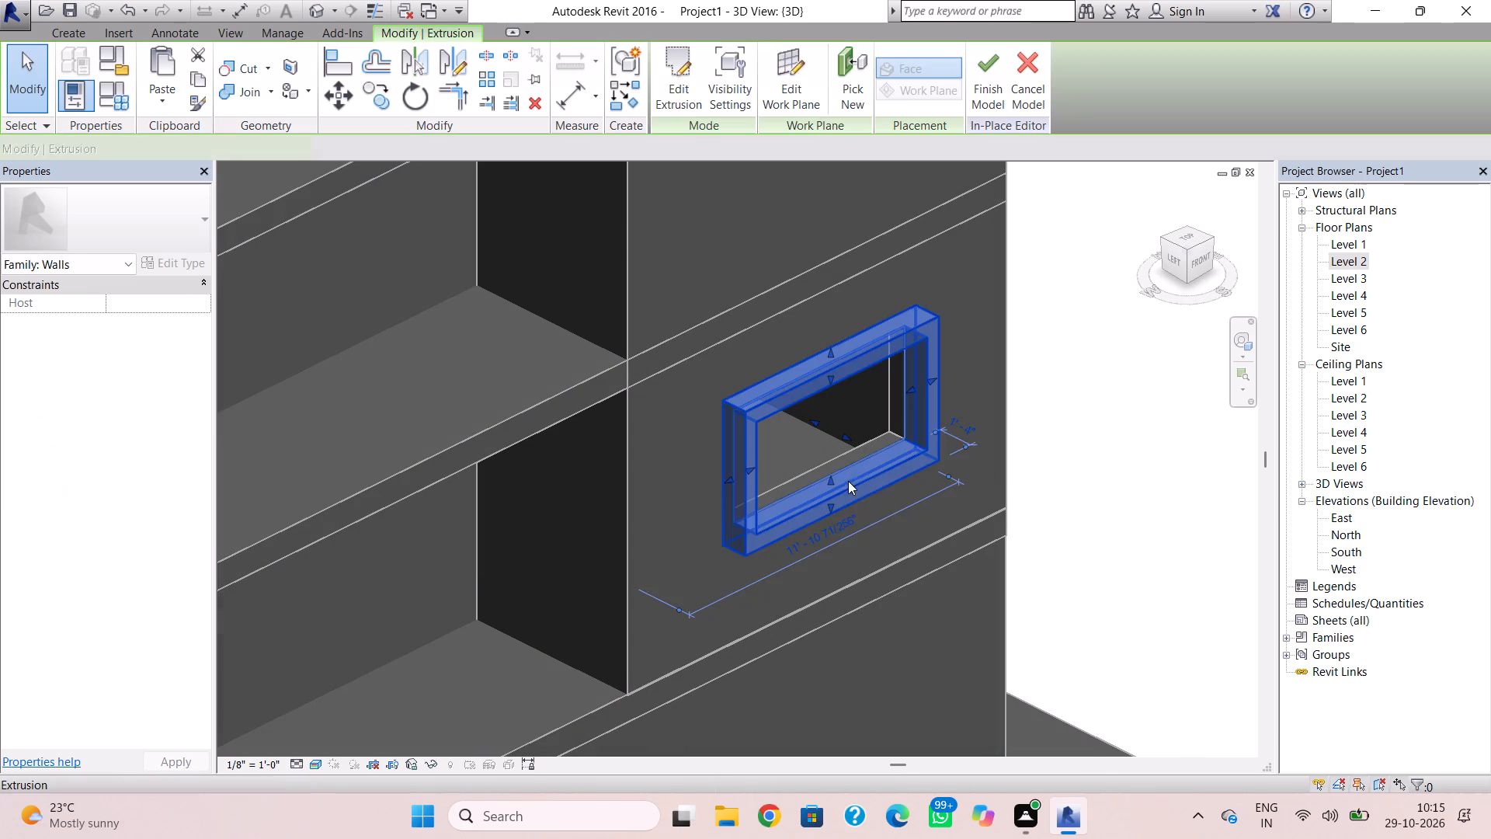
drag(816, 426, 808, 418)
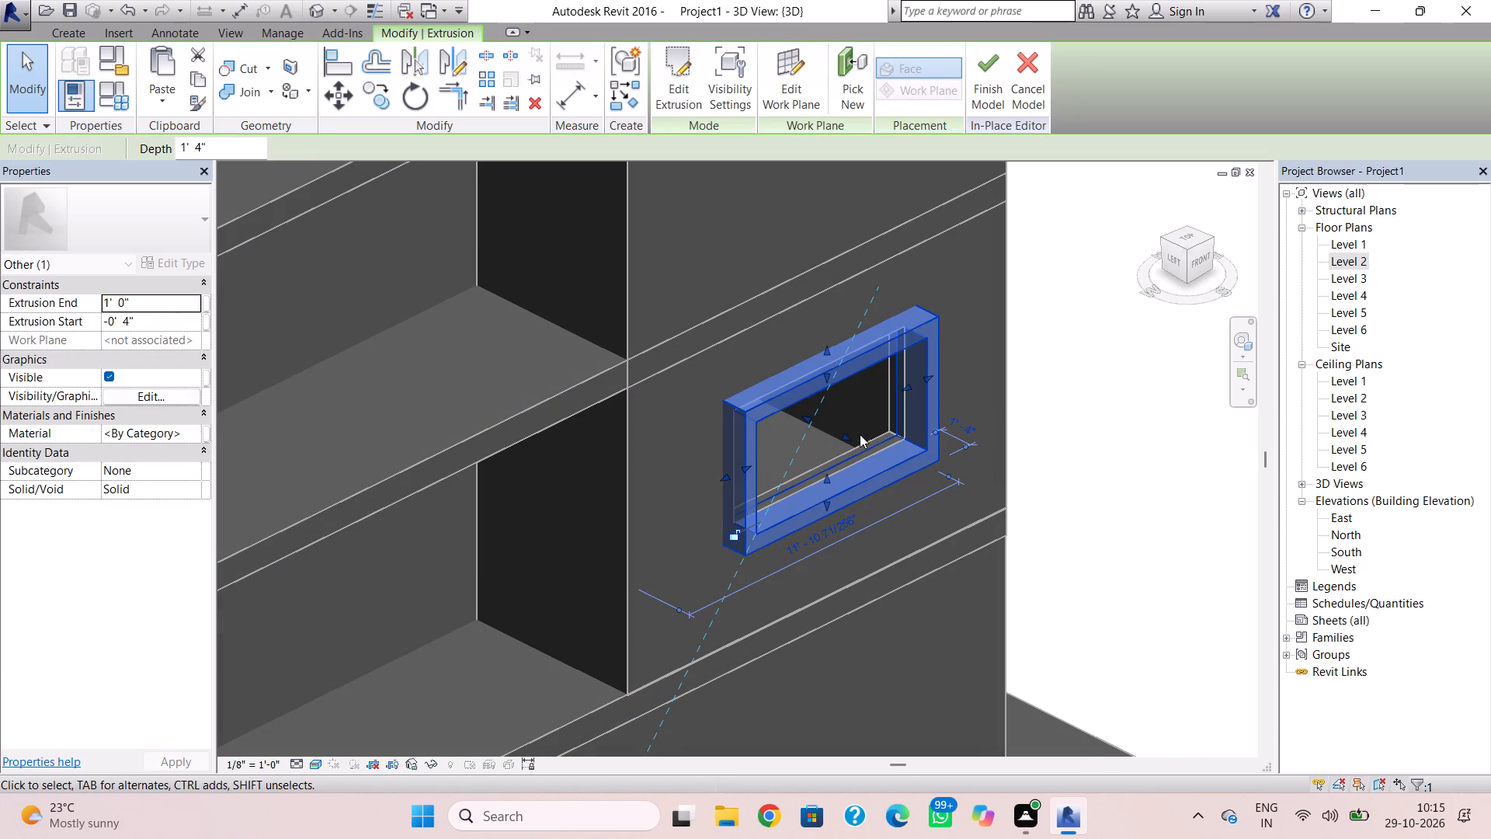
drag(847, 440, 834, 423)
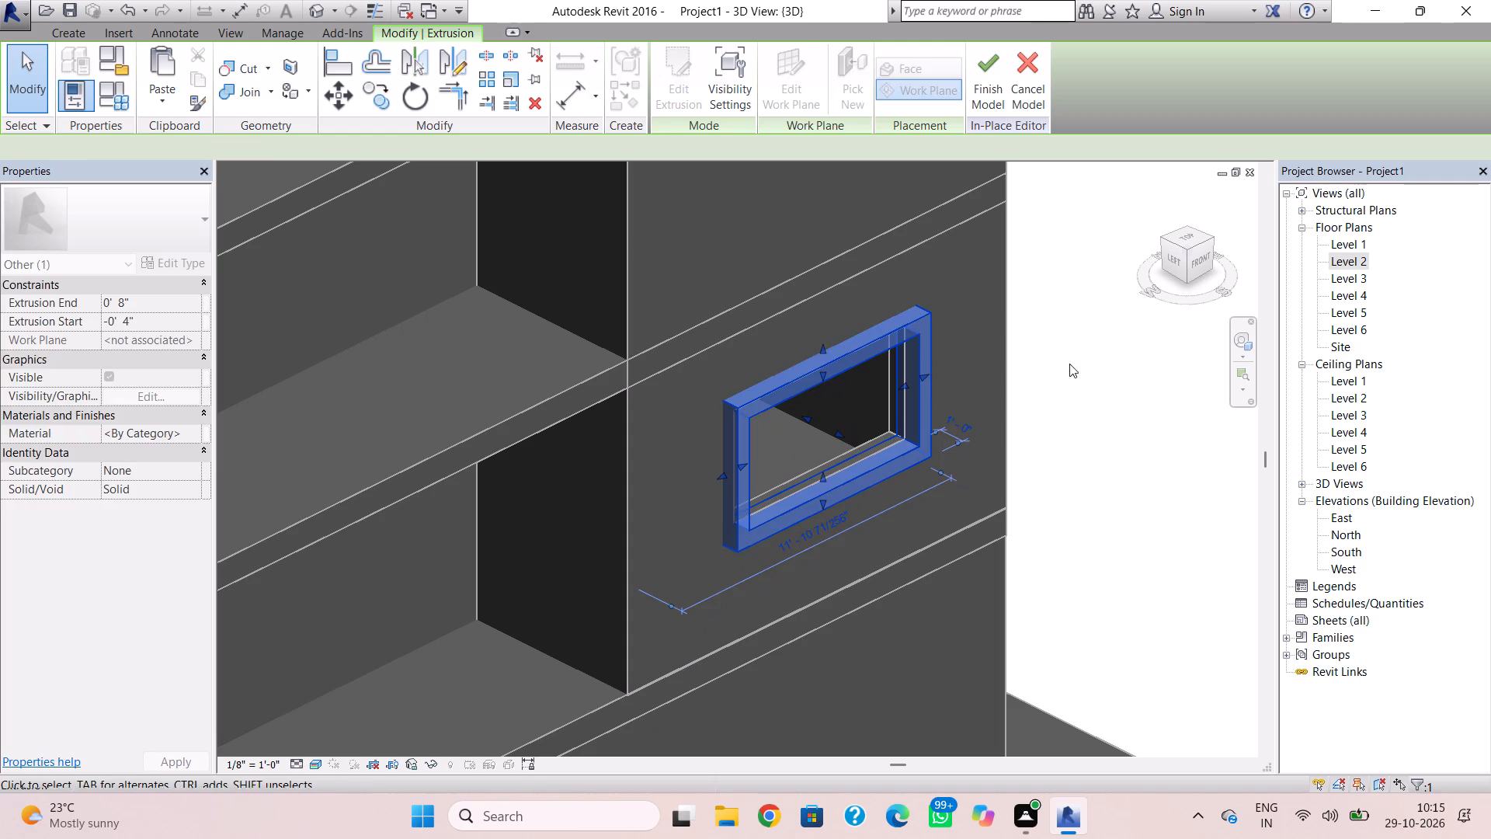
click(1078, 361)
click(891, 429)
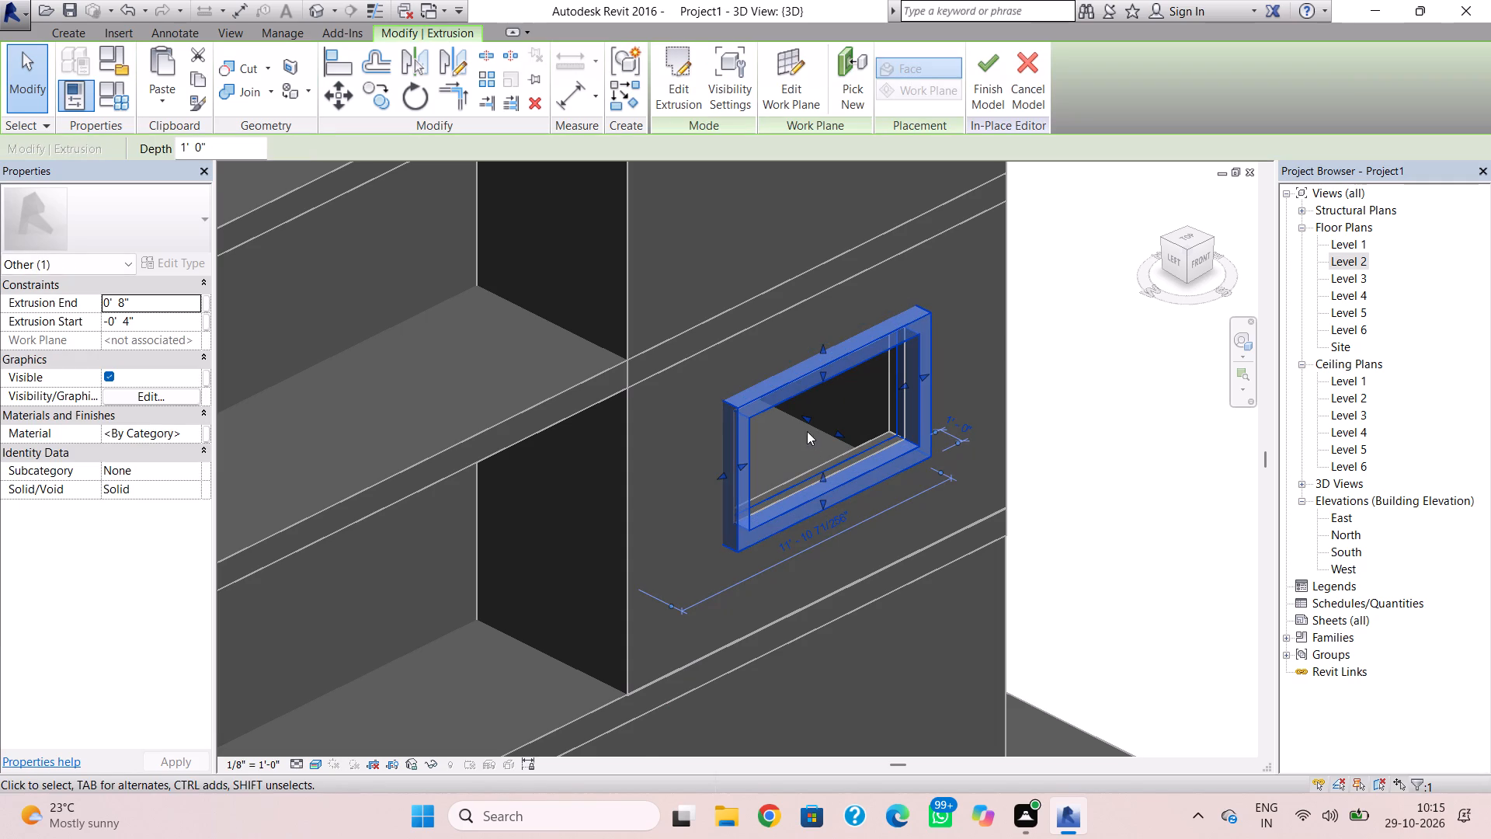
Move the extrusion's start face toward its end face to make a thinner frame around the opening.
drag(807, 418, 843, 432)
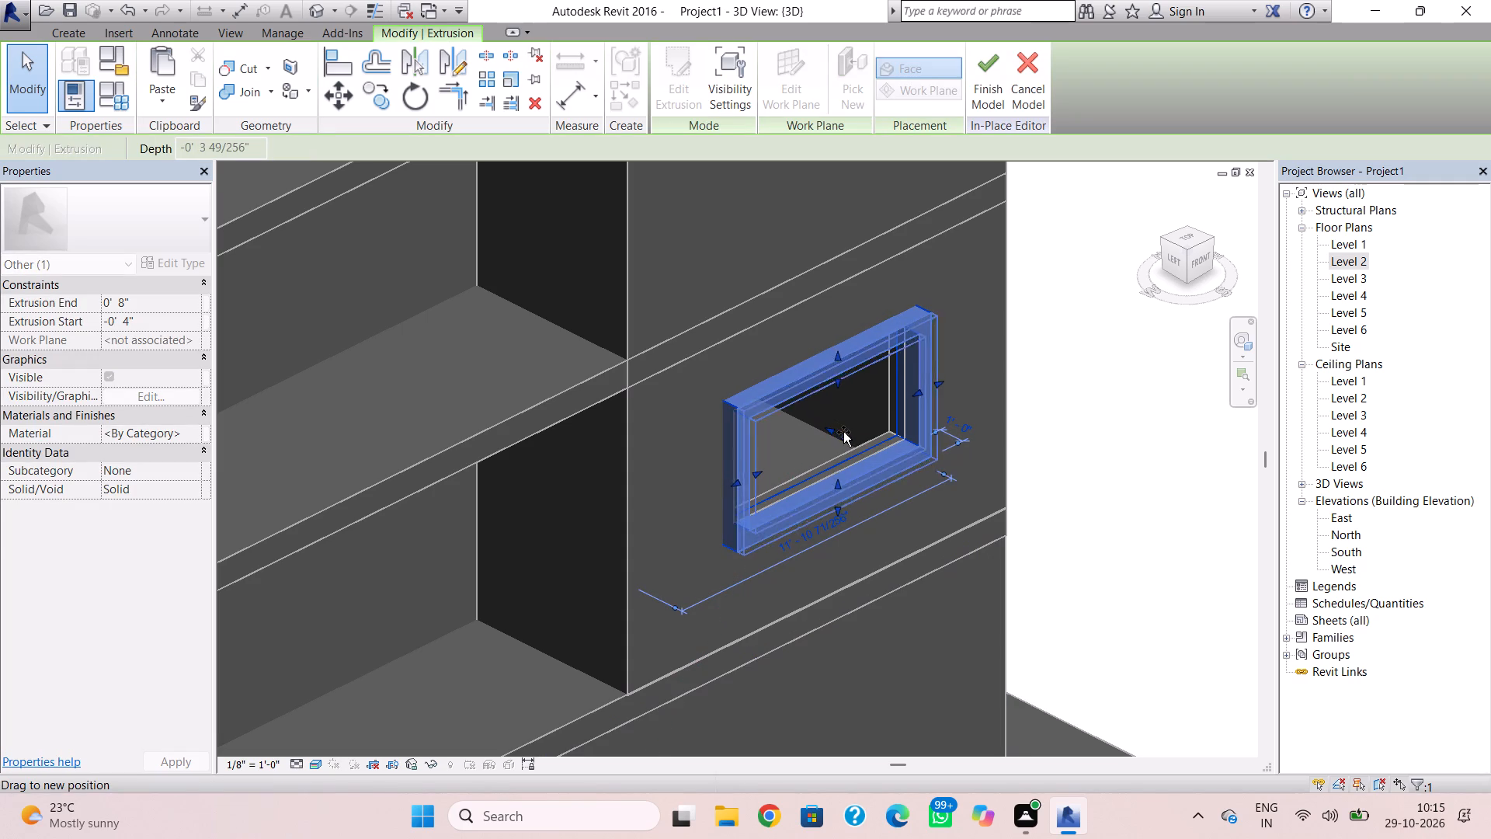
drag(843, 432, 835, 423)
scroll(830, 429, up, 2)
click(1149, 346)
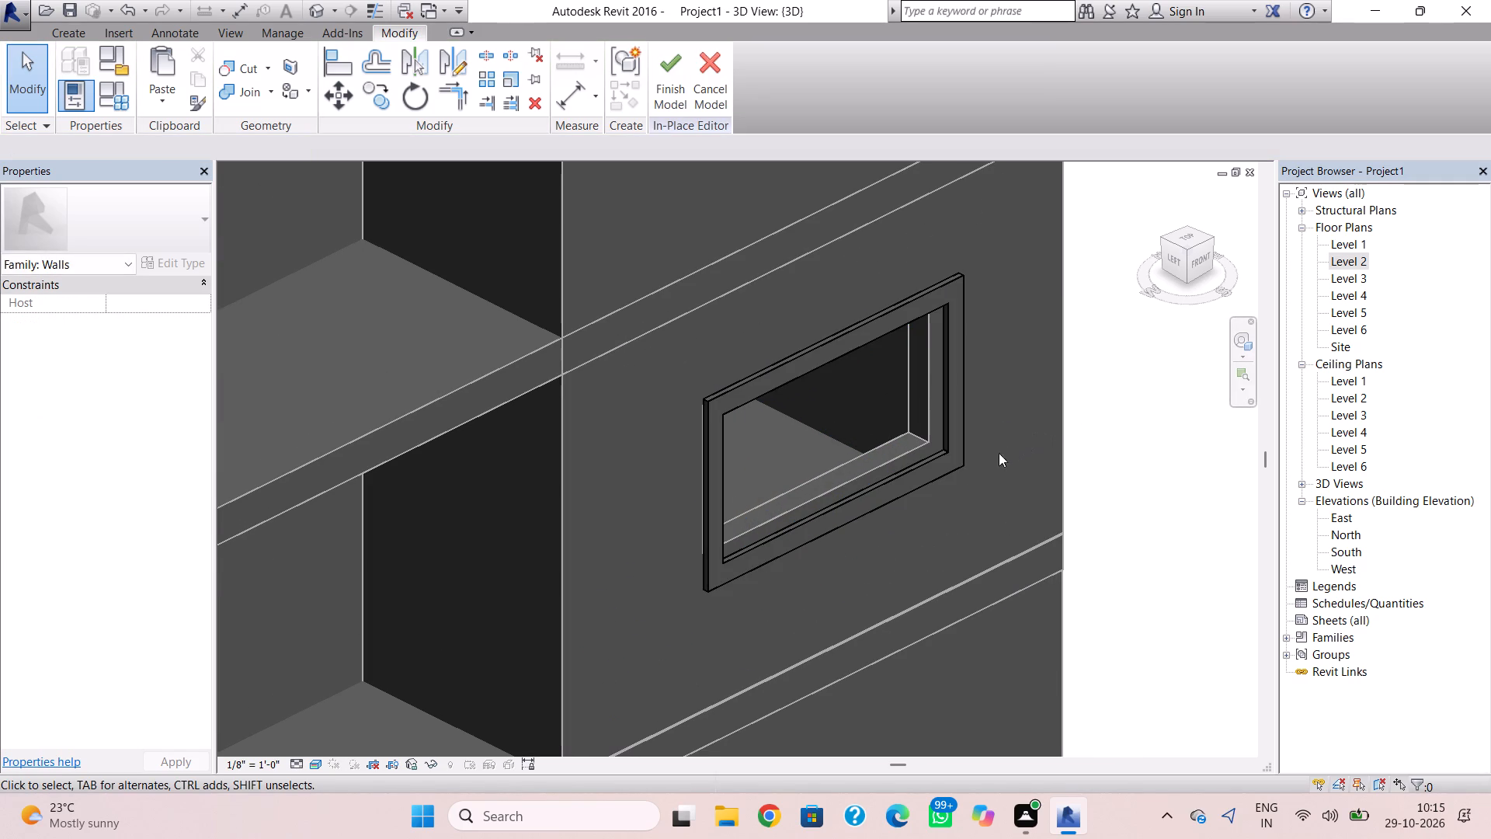
shift+right_drag(1017, 468, 958, 427)
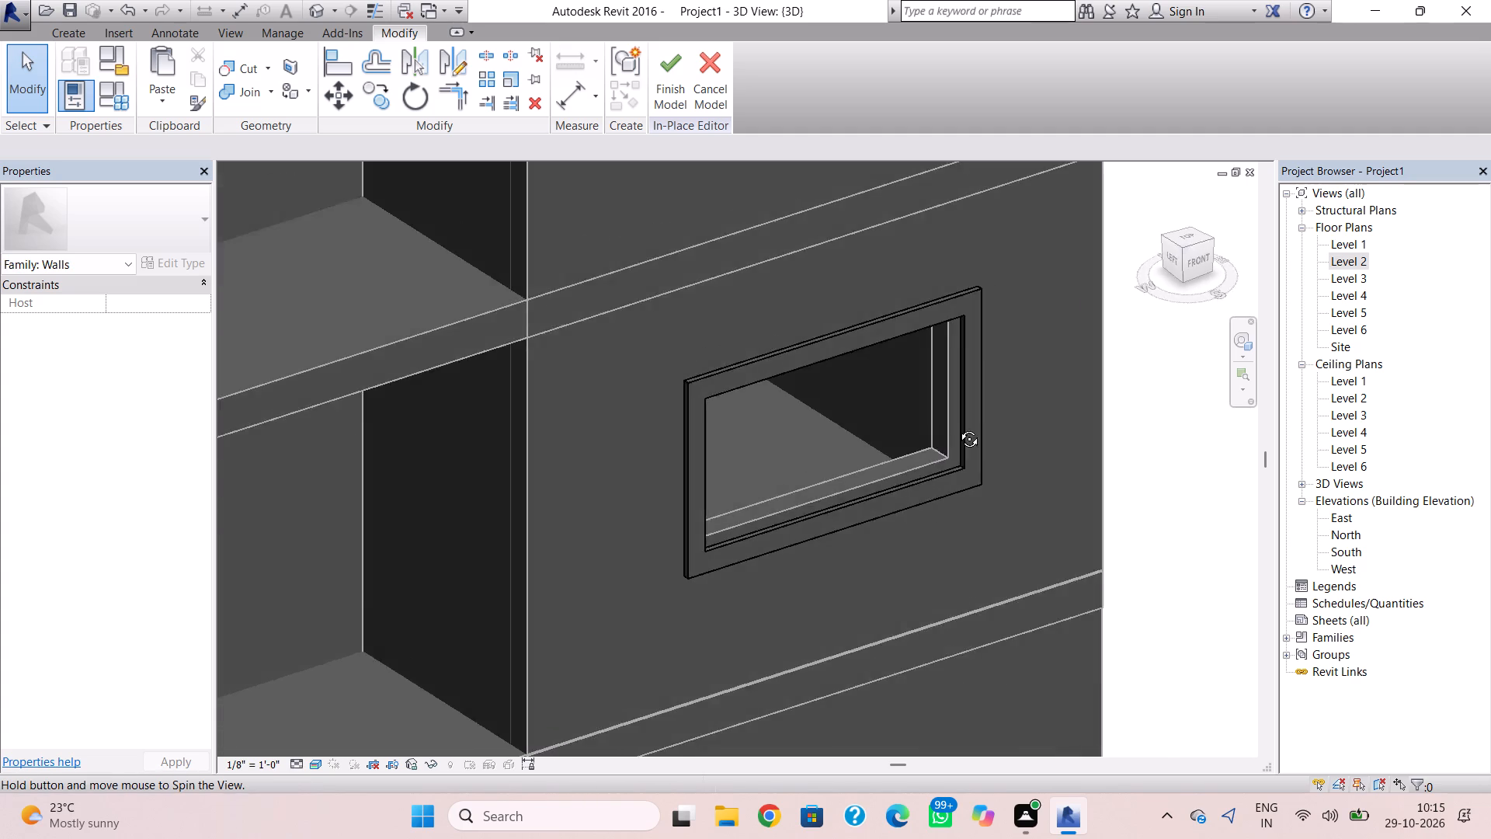
shift+right_drag(958, 427, 874, 294)
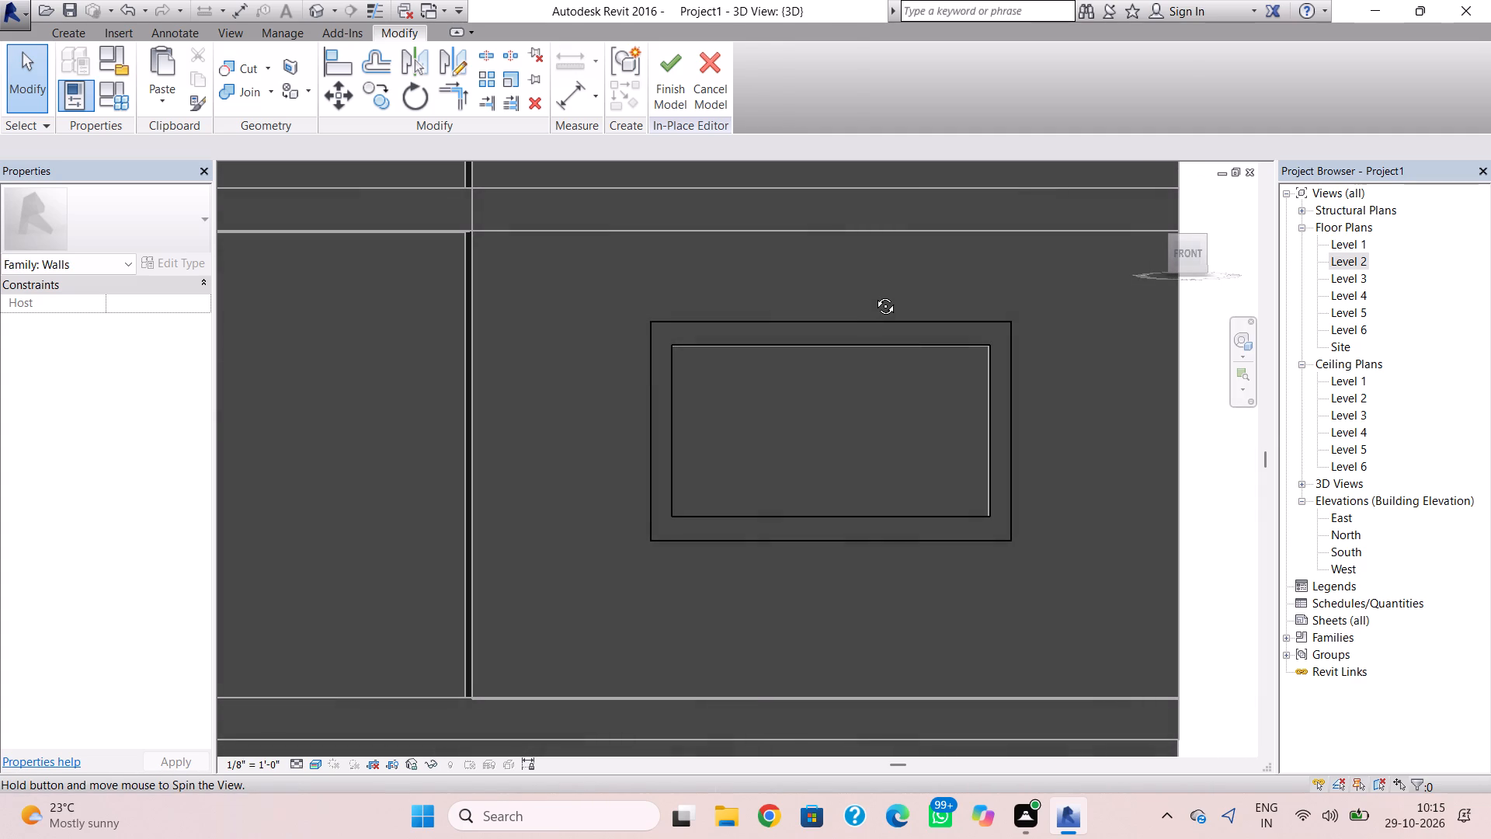
Finish the in-place model containing the extruded frame around the wall opening.
shift+right_drag(874, 294, 873, 295)
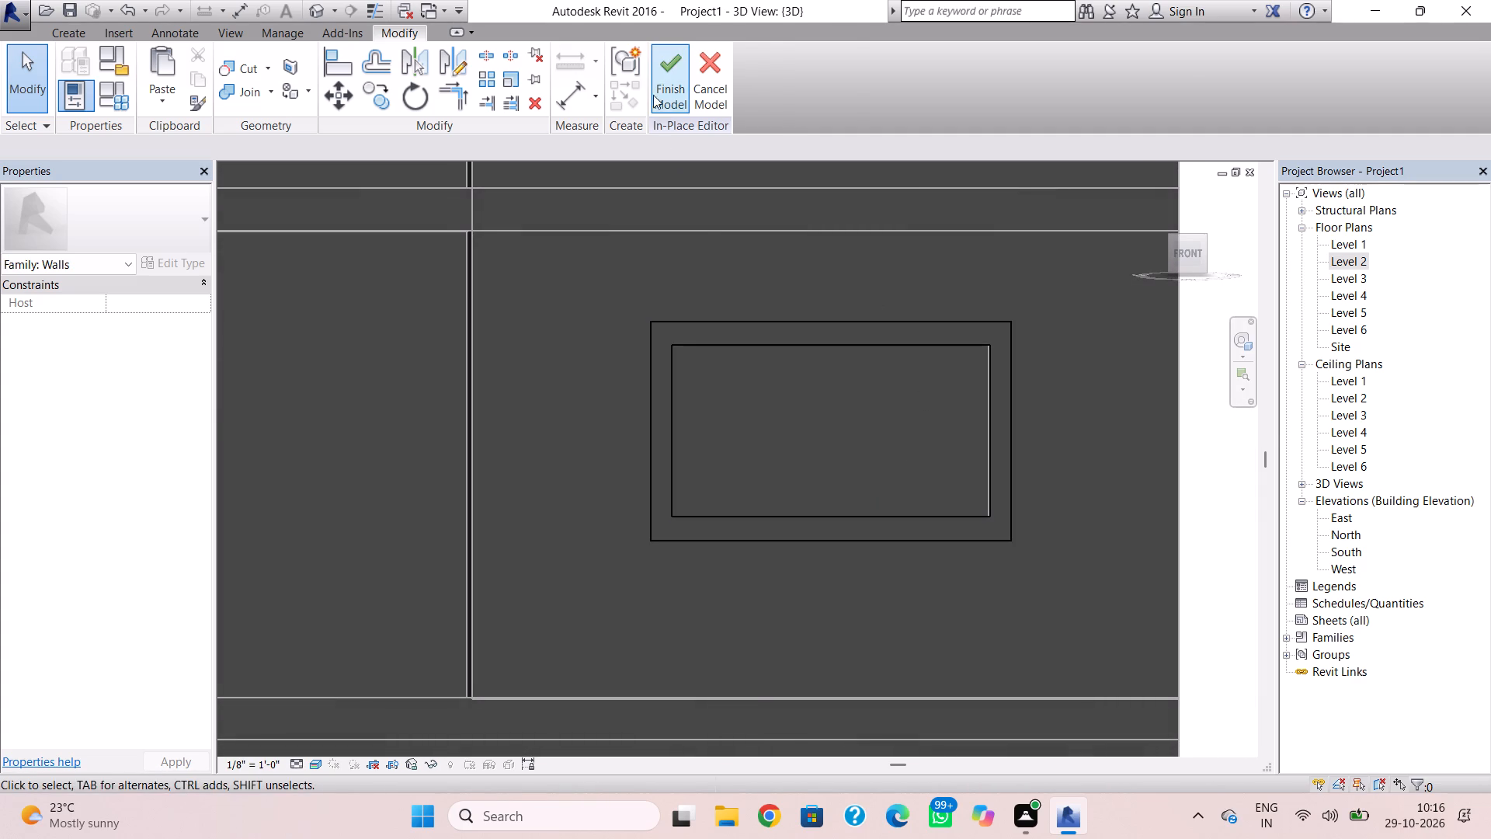
click(676, 61)
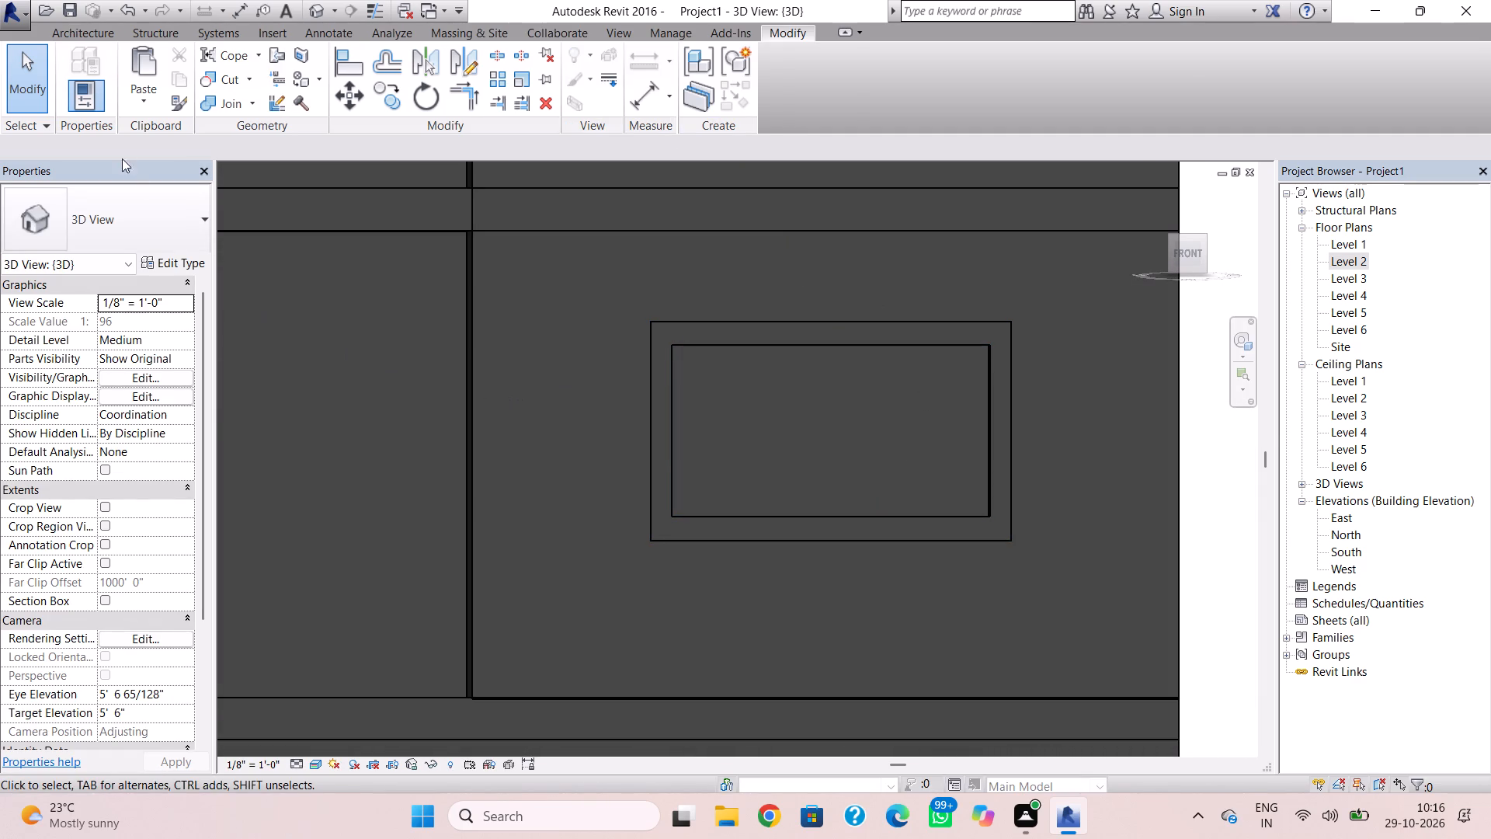
Start a new wall and choose Curtain Wall 1 as its type.
click(99, 33)
click(71, 69)
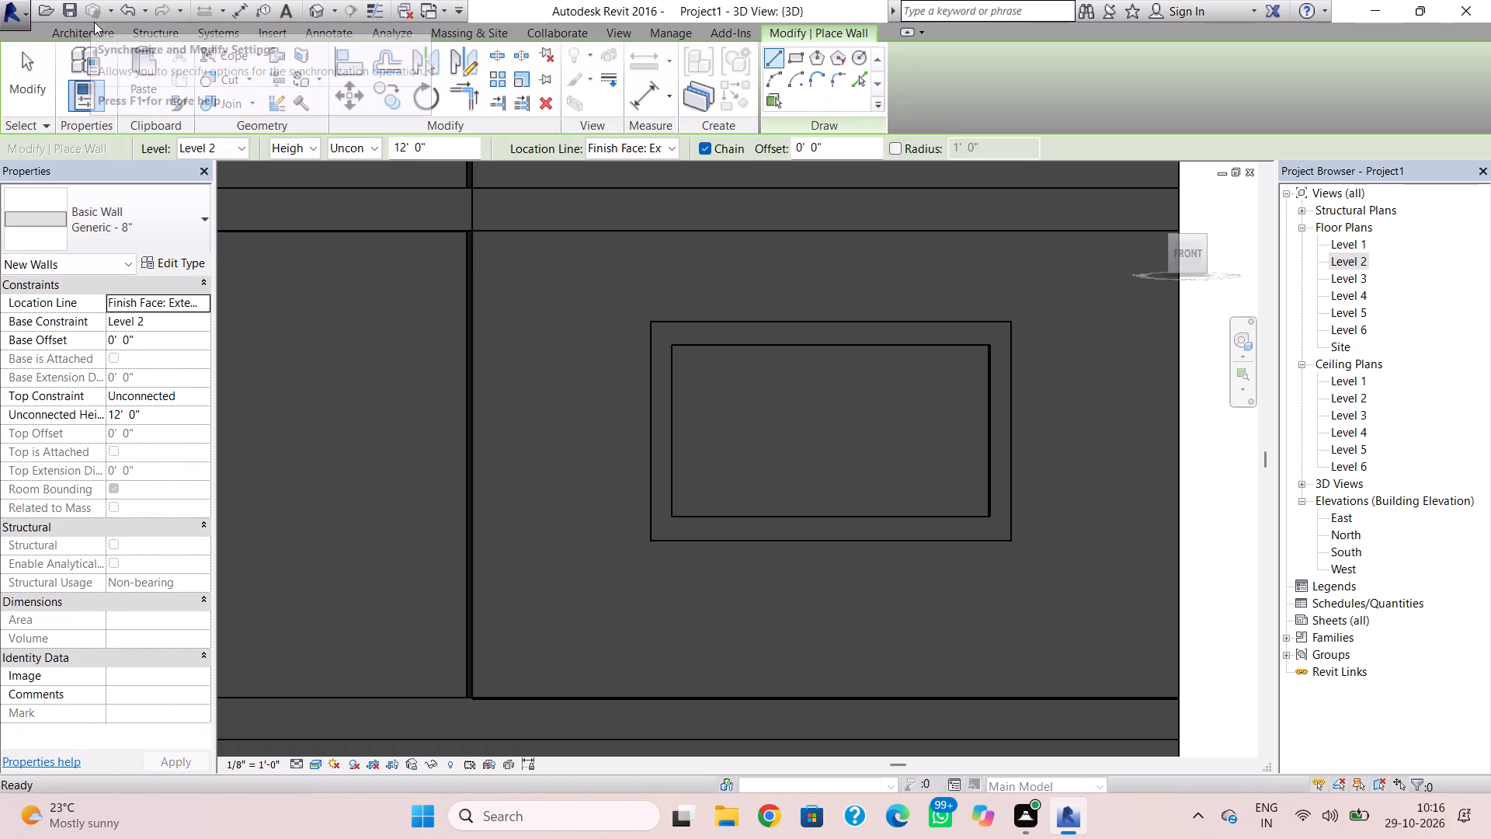
click(160, 204)
scroll(161, 208, down, 1)
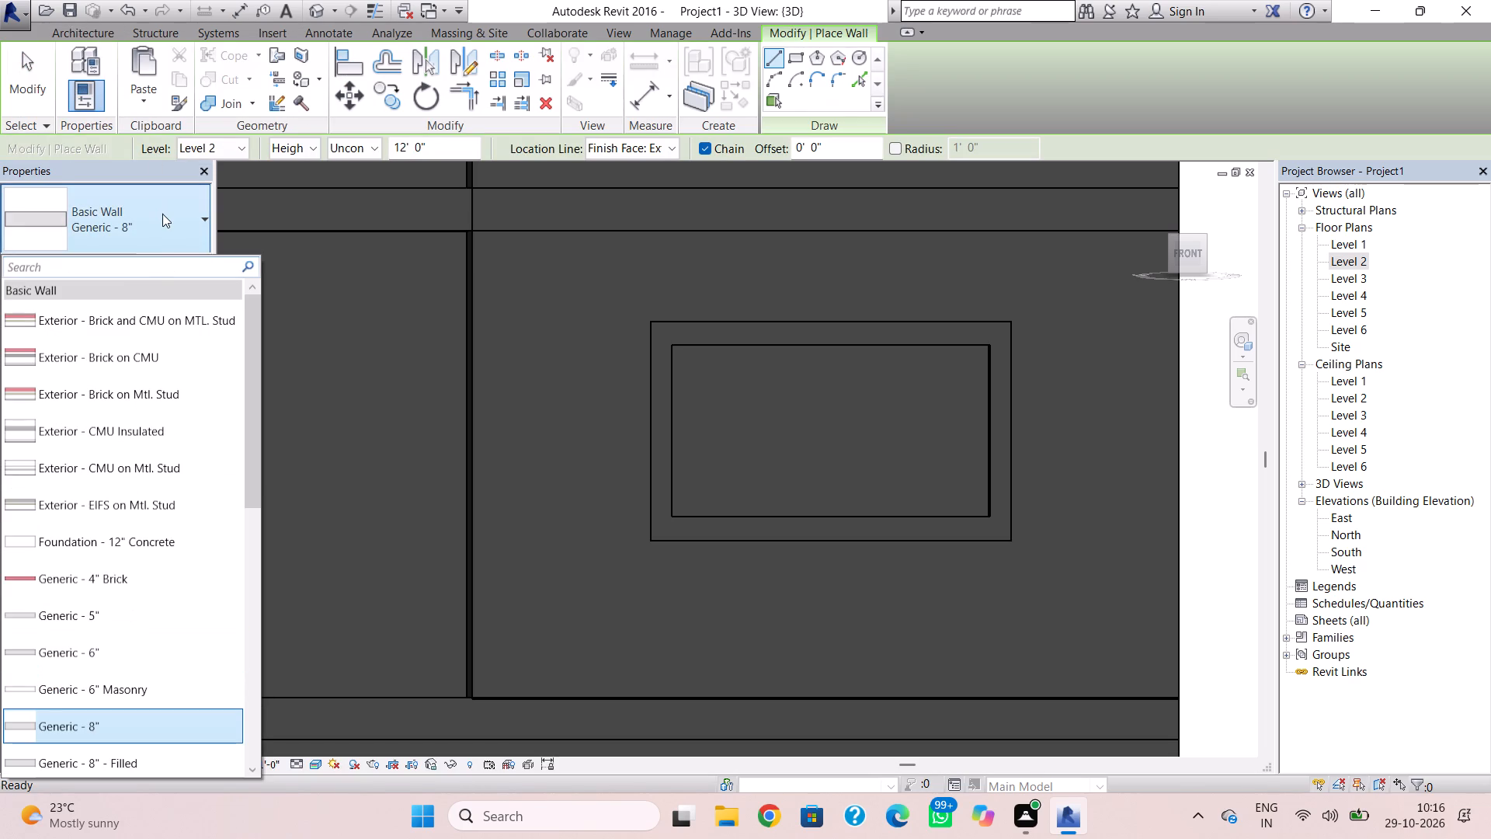
scroll(162, 214, down, 2)
scroll(141, 315, down, 3)
scroll(172, 423, down, 6)
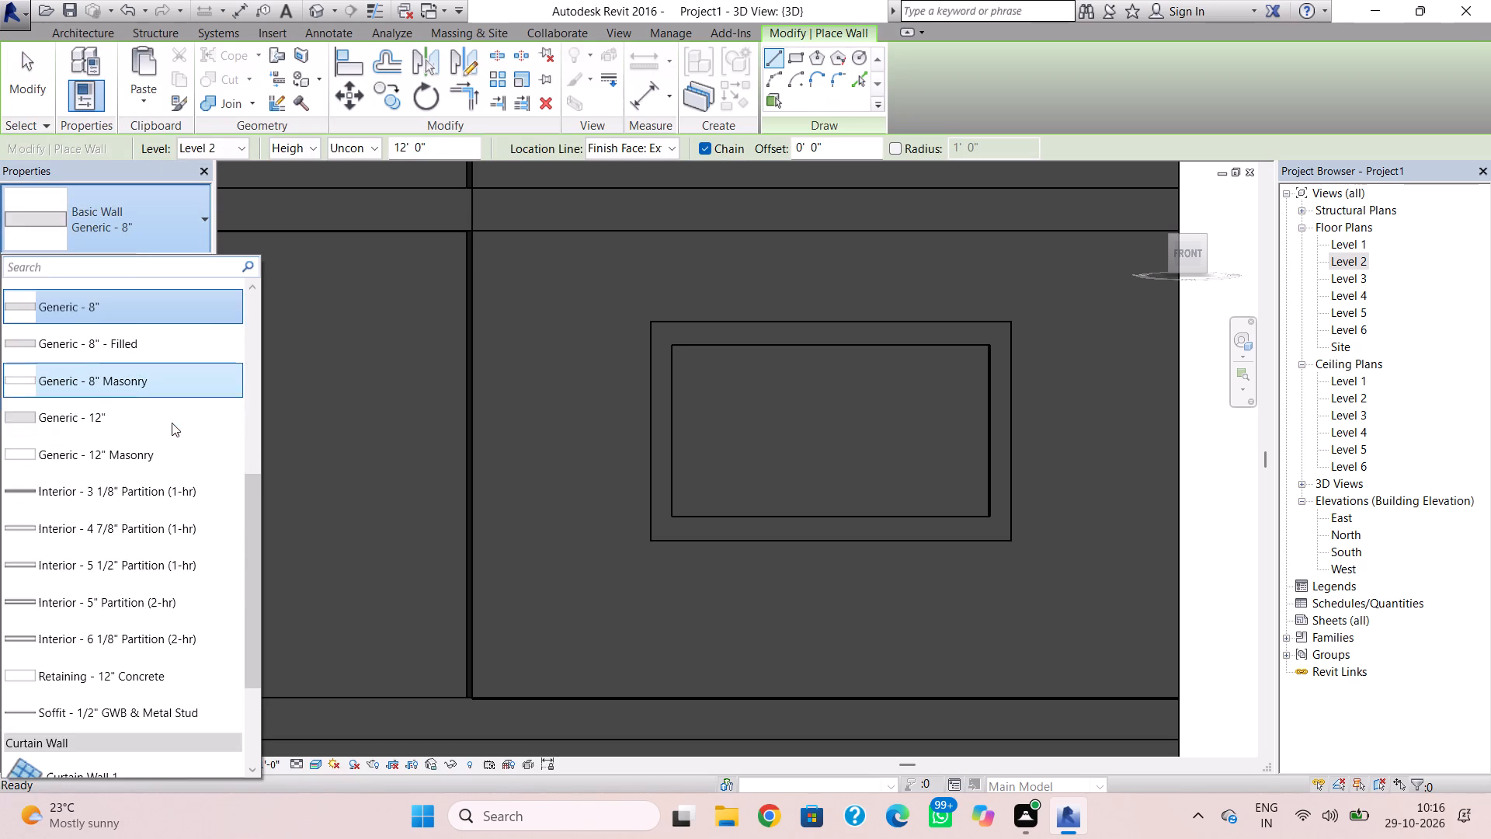
scroll(172, 423, down, 6)
click(192, 602)
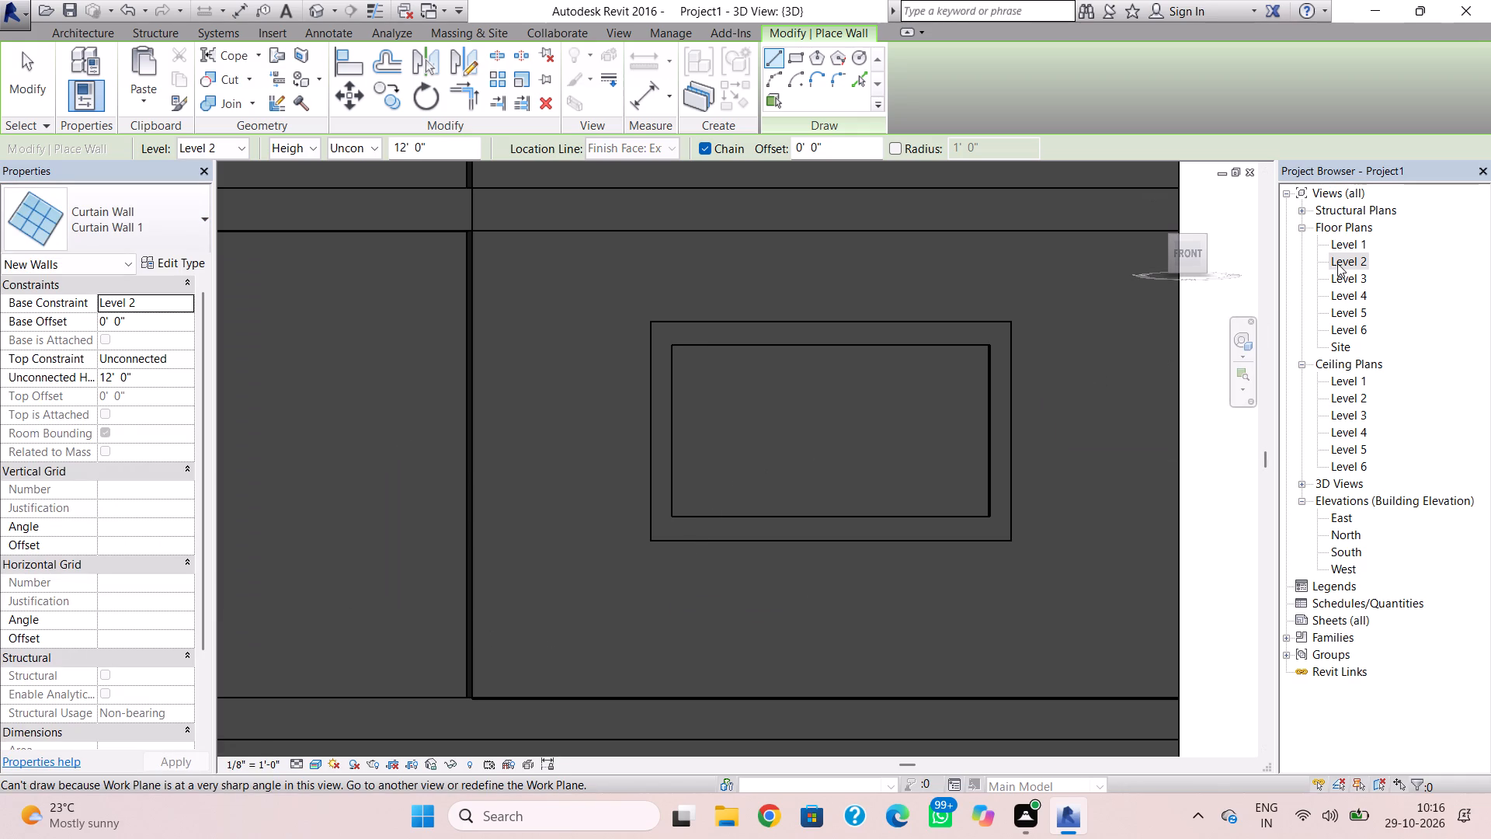
Compare the 3D view with the Level 1 and Level 2 floor plans to locate the wall containing the framed opening.
scroll(978, 465, down, 4)
scroll(961, 535, down, 9)
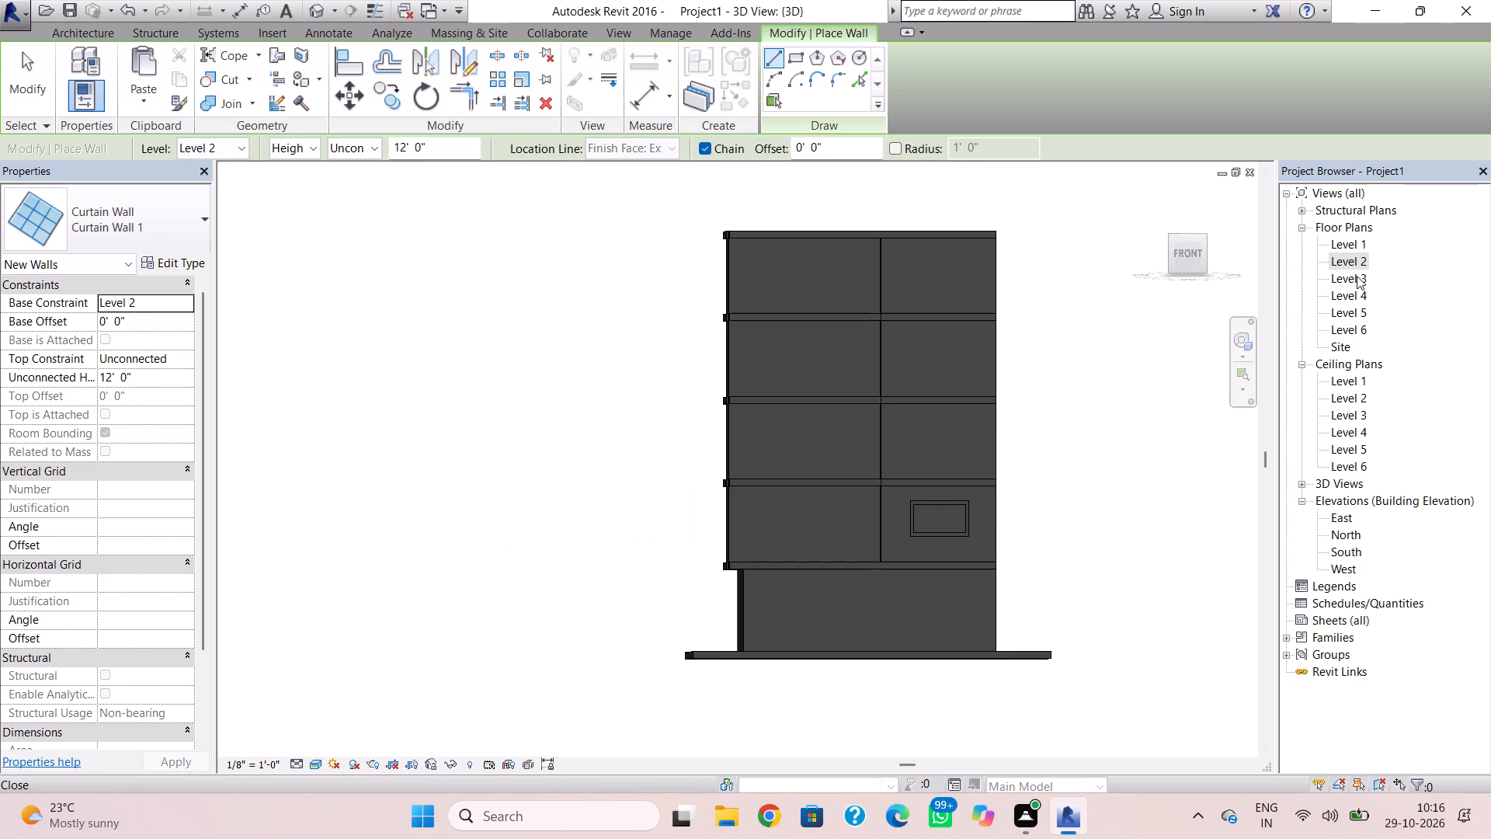
double_click(1347, 261)
scroll(991, 462, down, 4)
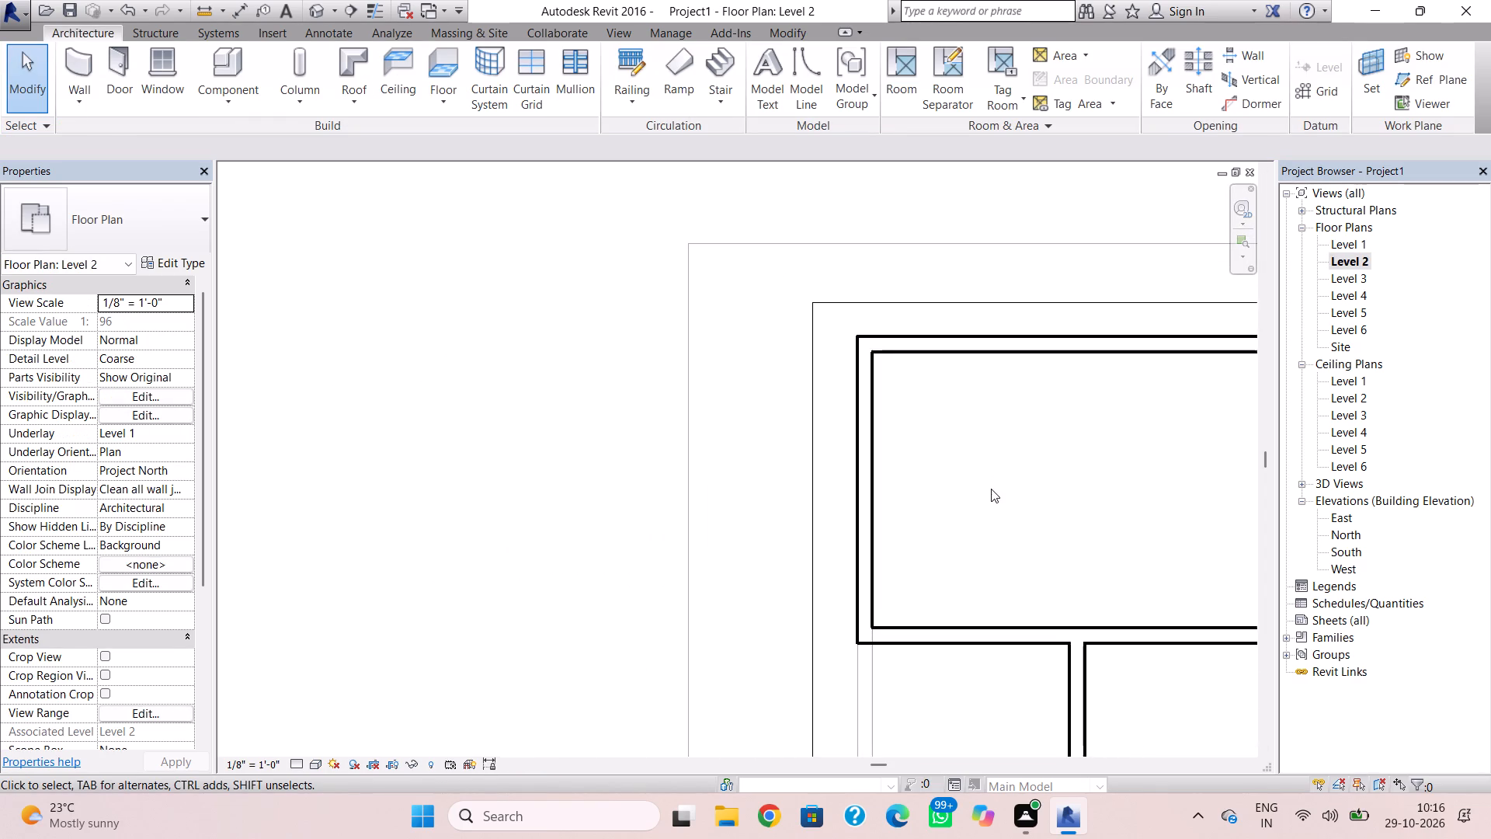
scroll(999, 486, down, 4)
scroll(1065, 530, down, 3)
middle_drag(1071, 545, 853, 380)
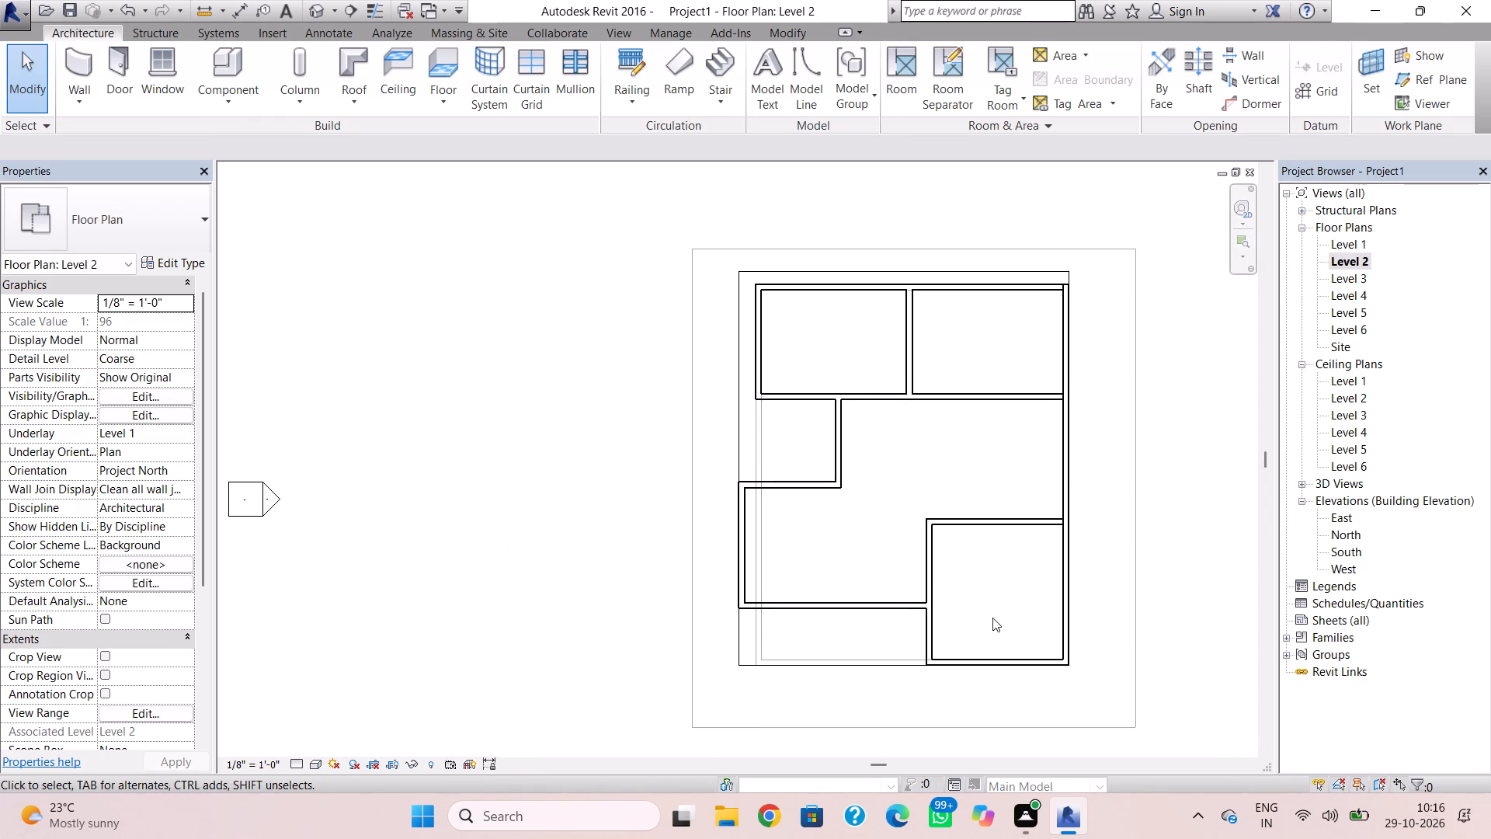
double_click(1350, 247)
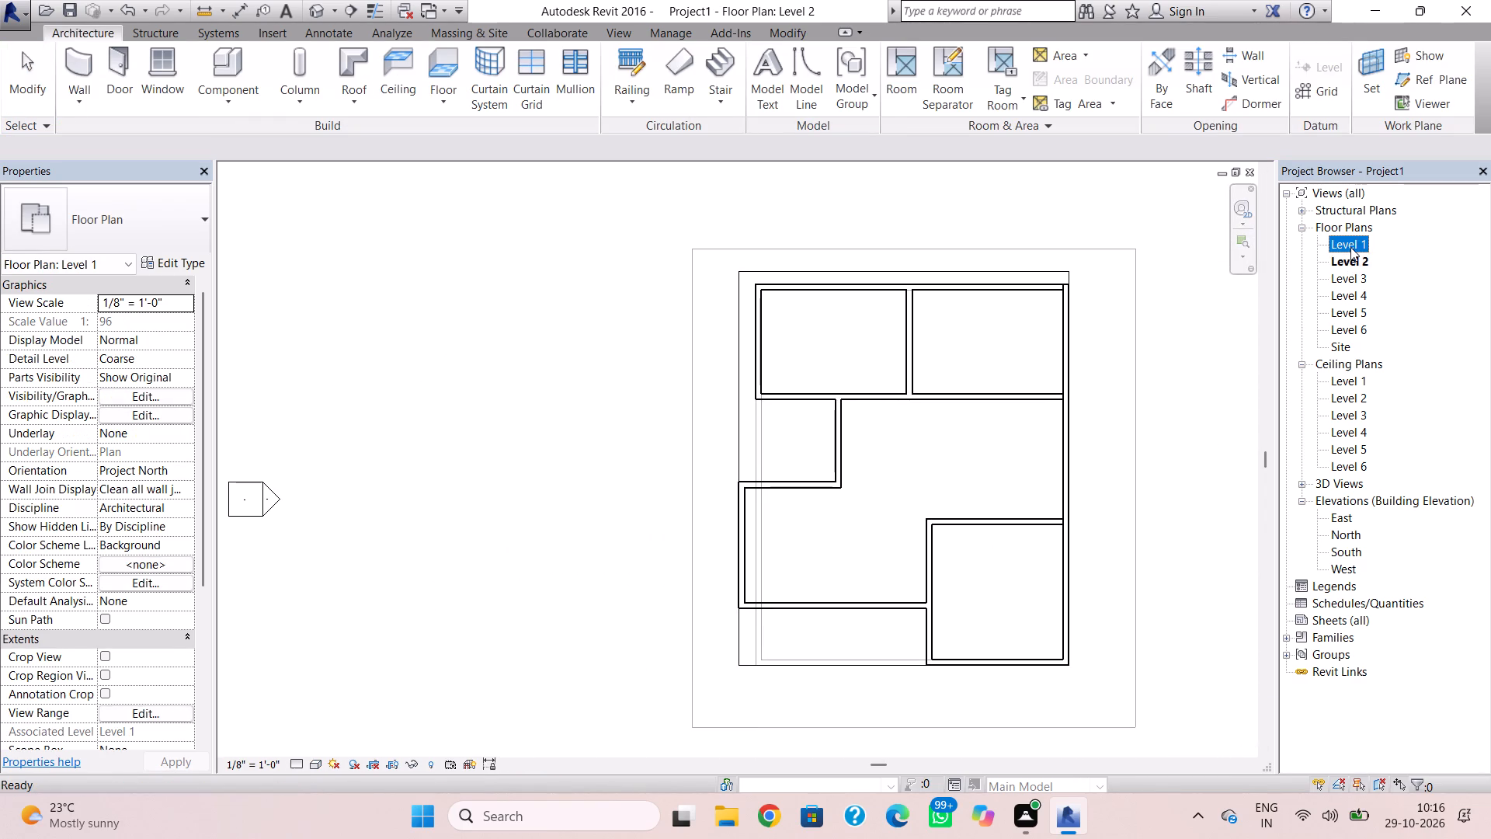
scroll(994, 449, down, 3)
scroll(950, 496, up, 3)
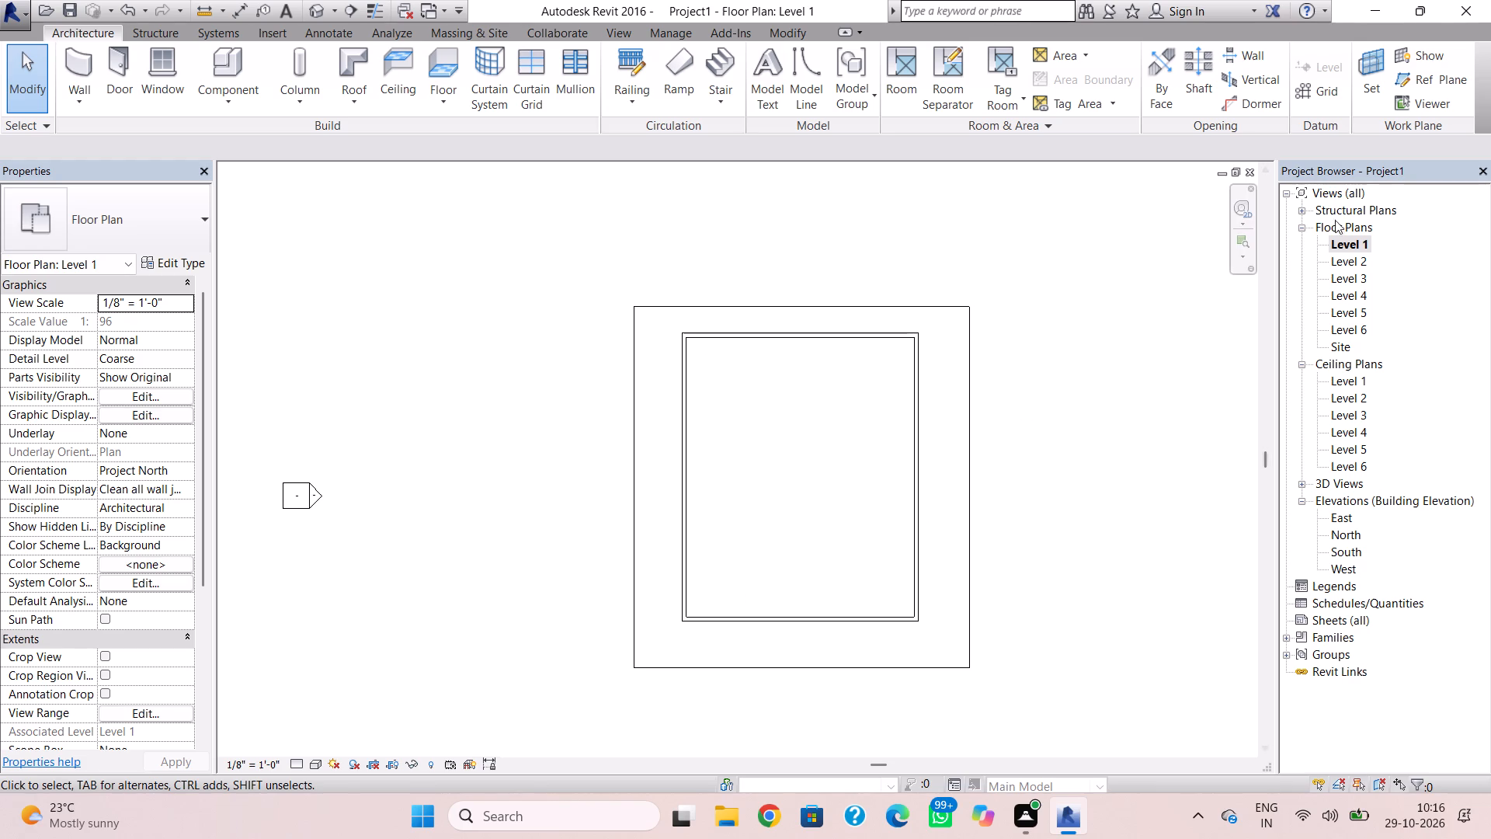
double_click(1352, 264)
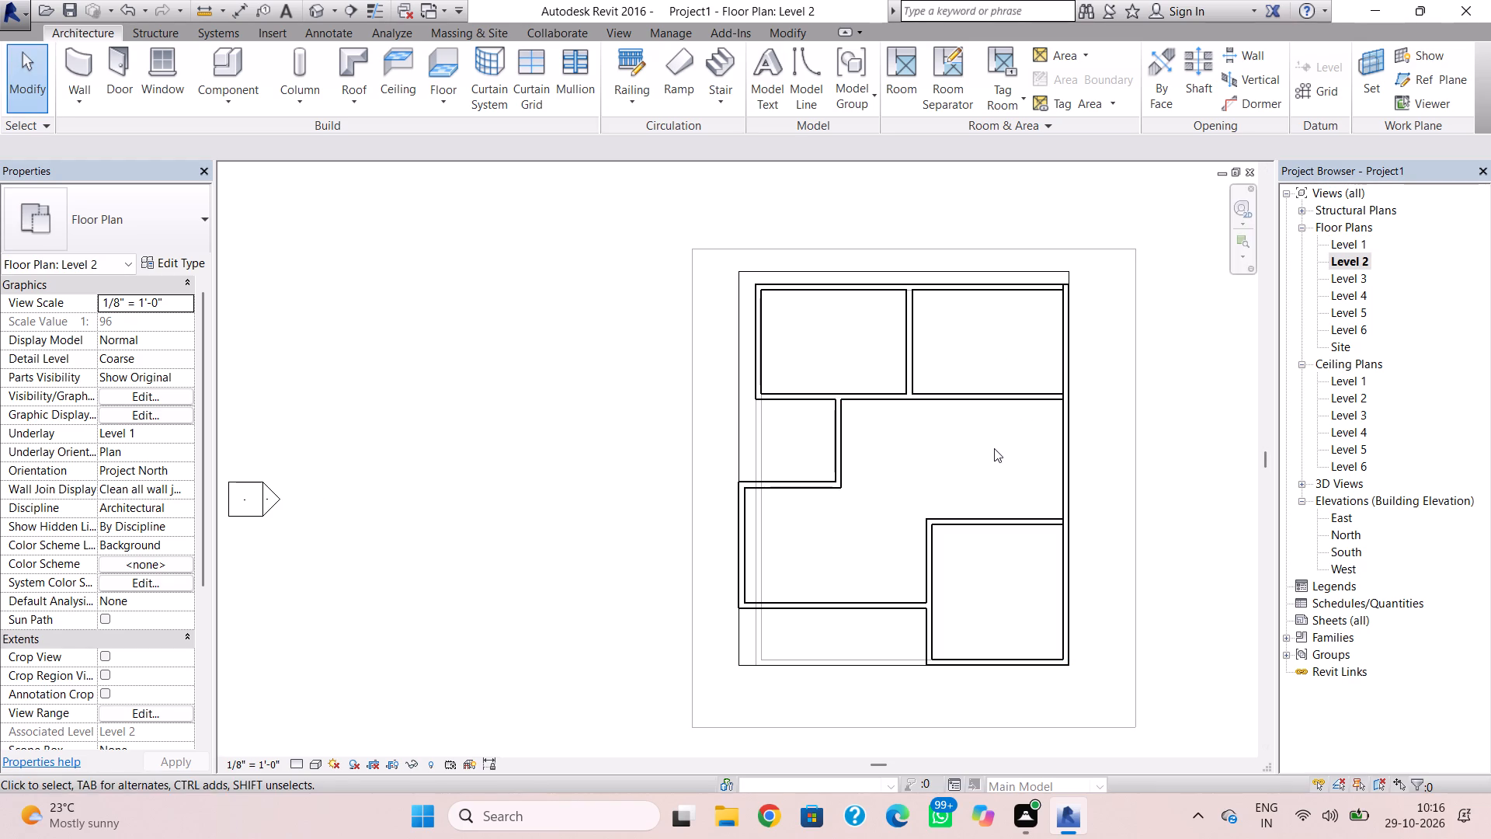
click(311, 9)
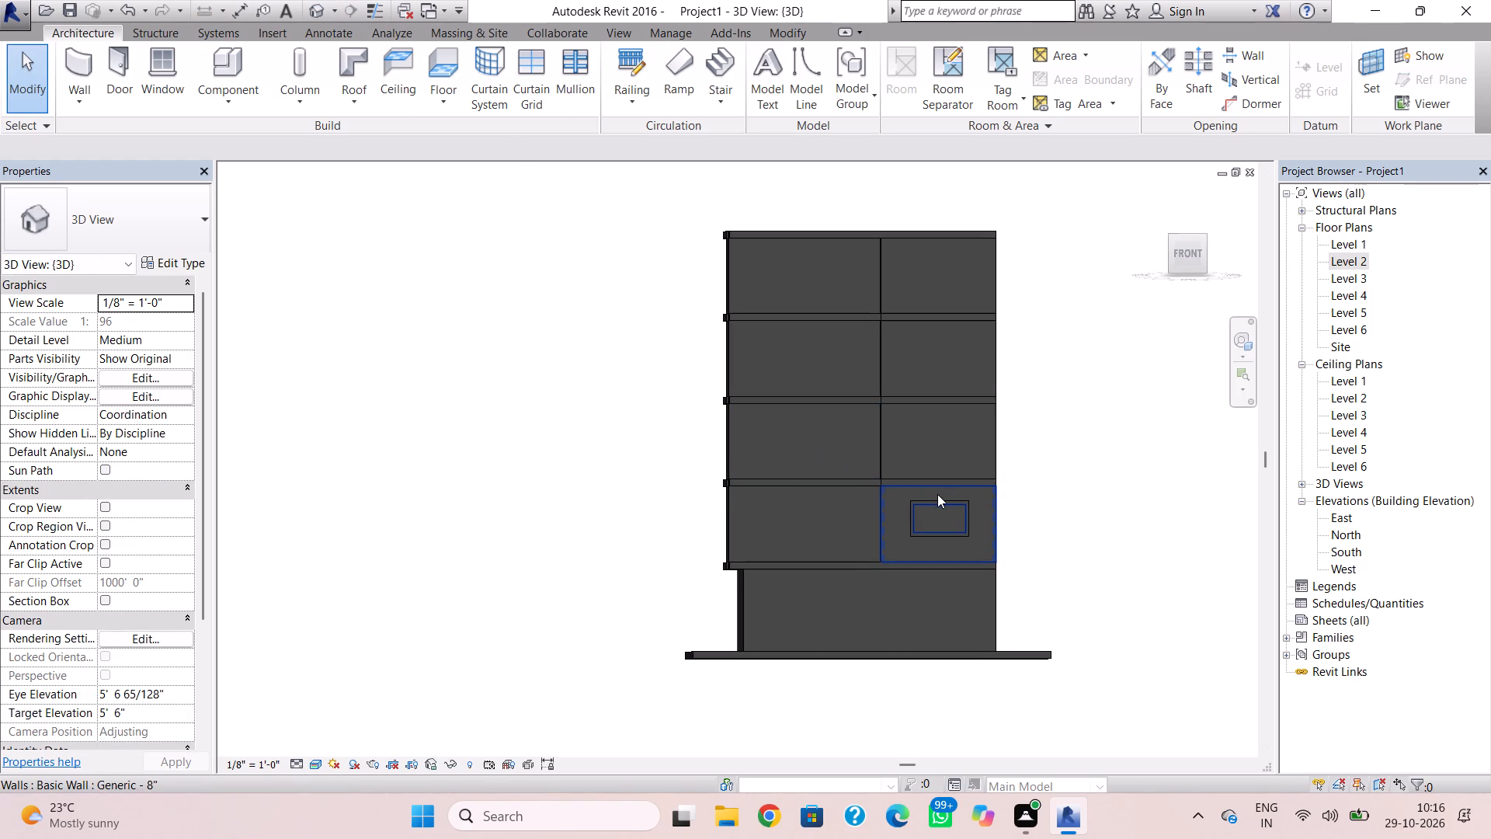
shift+right_drag(941, 496, 983, 662)
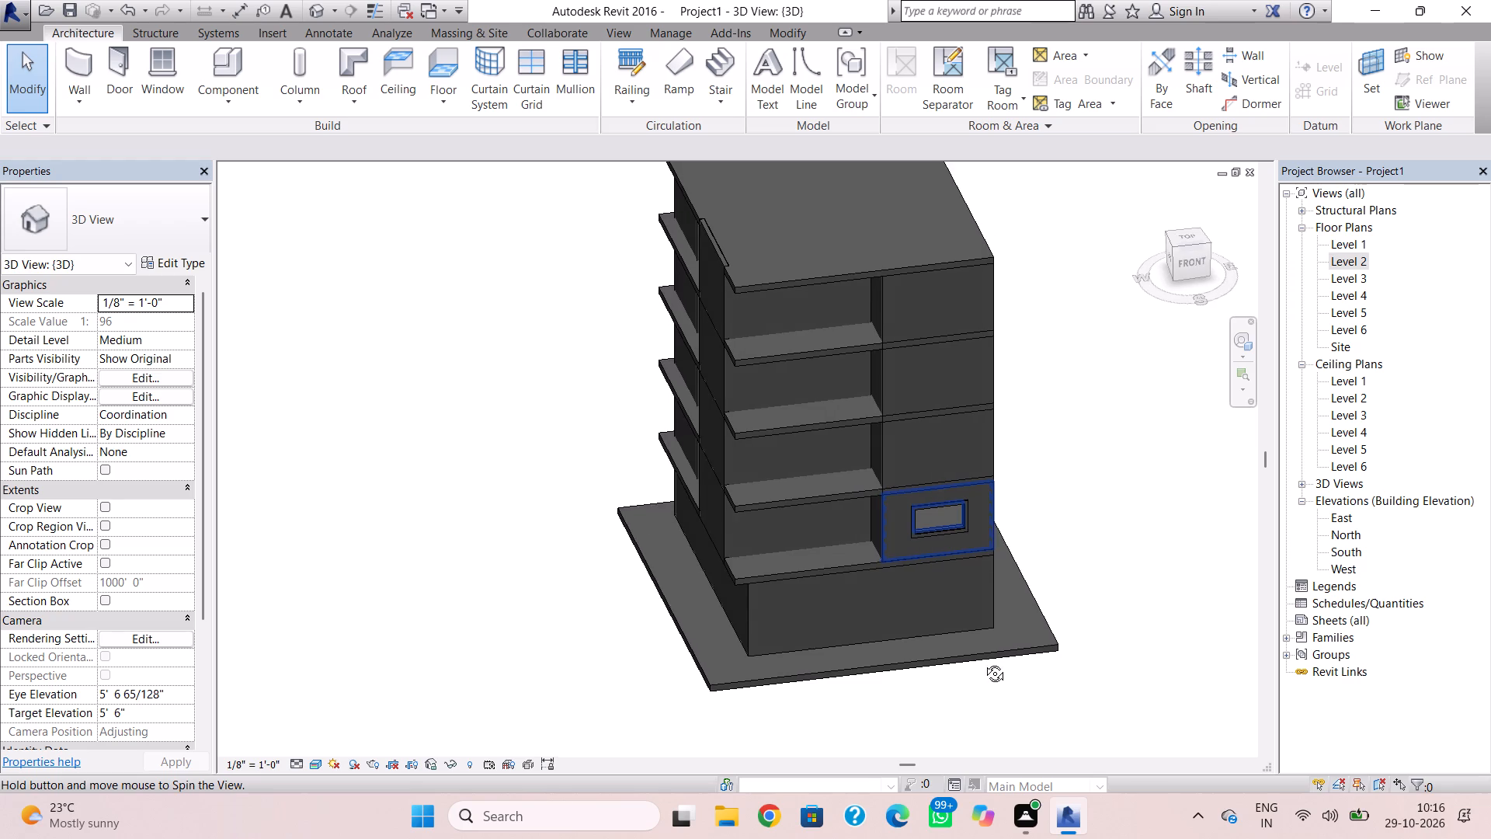
shift+right_drag(983, 662, 976, 666)
double_click(1335, 263)
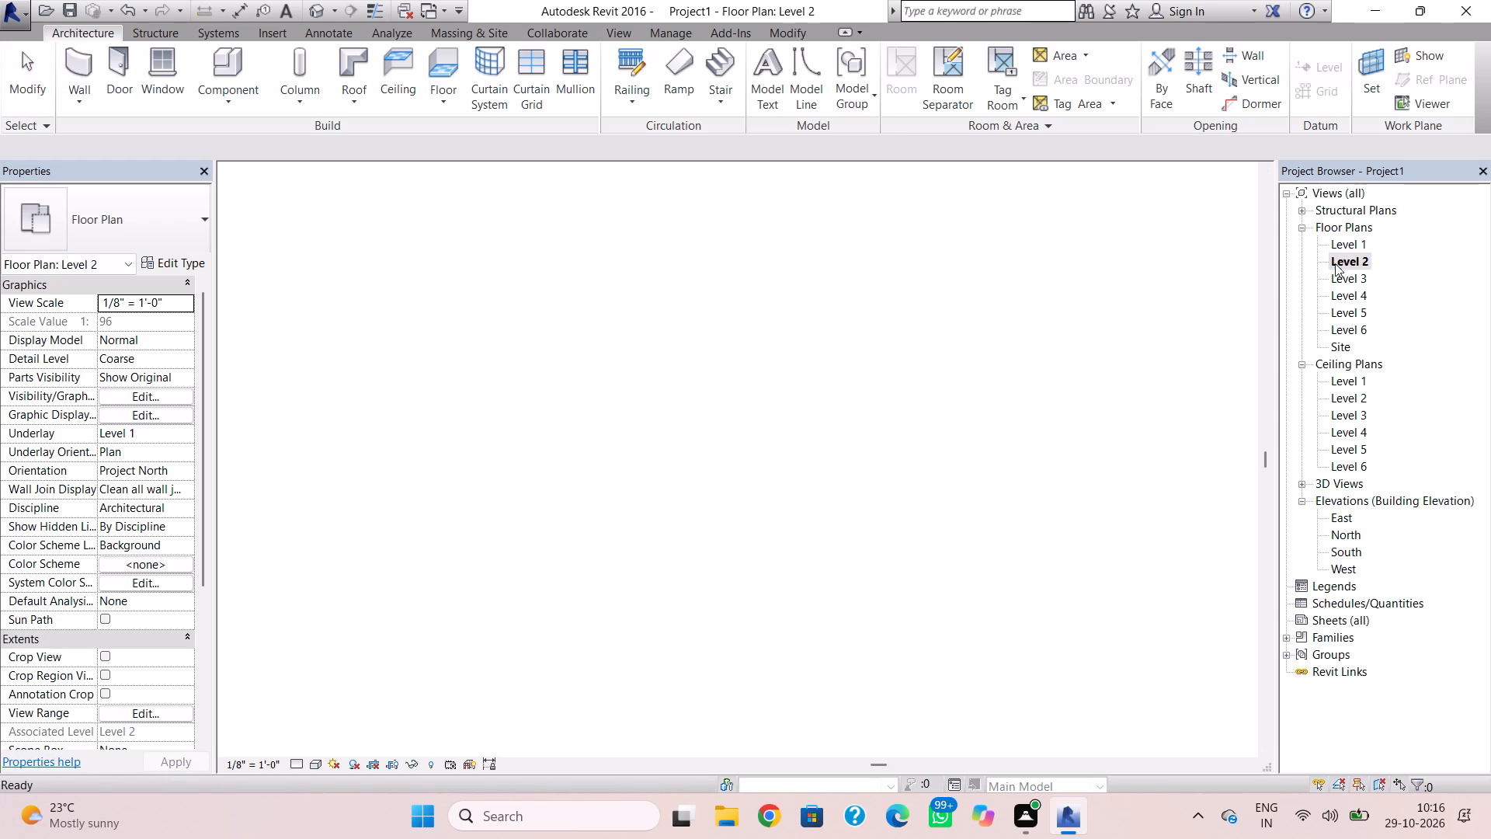
scroll(993, 663, up, 4)
click(992, 666)
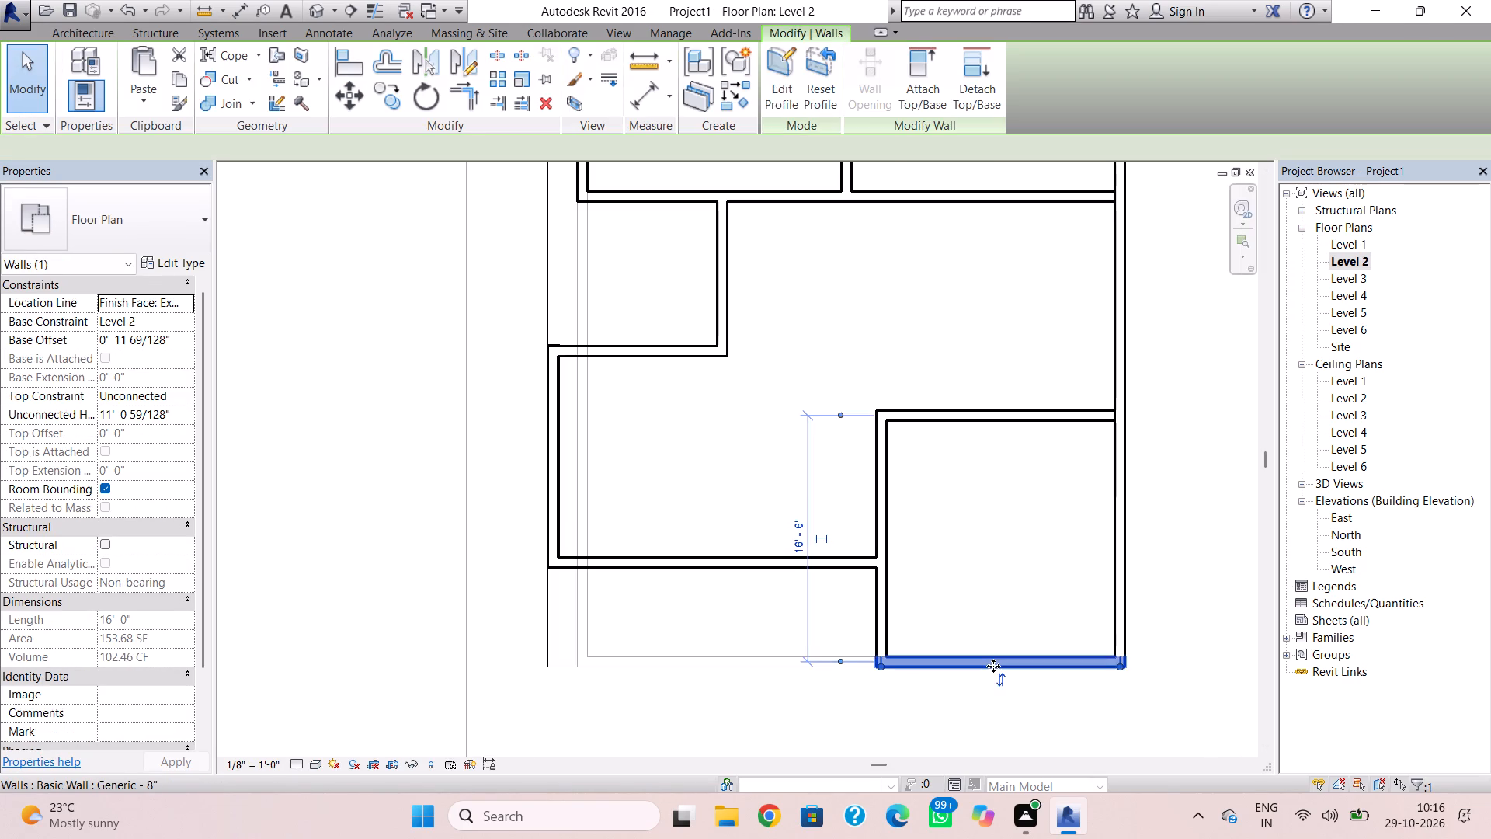
click(902, 284)
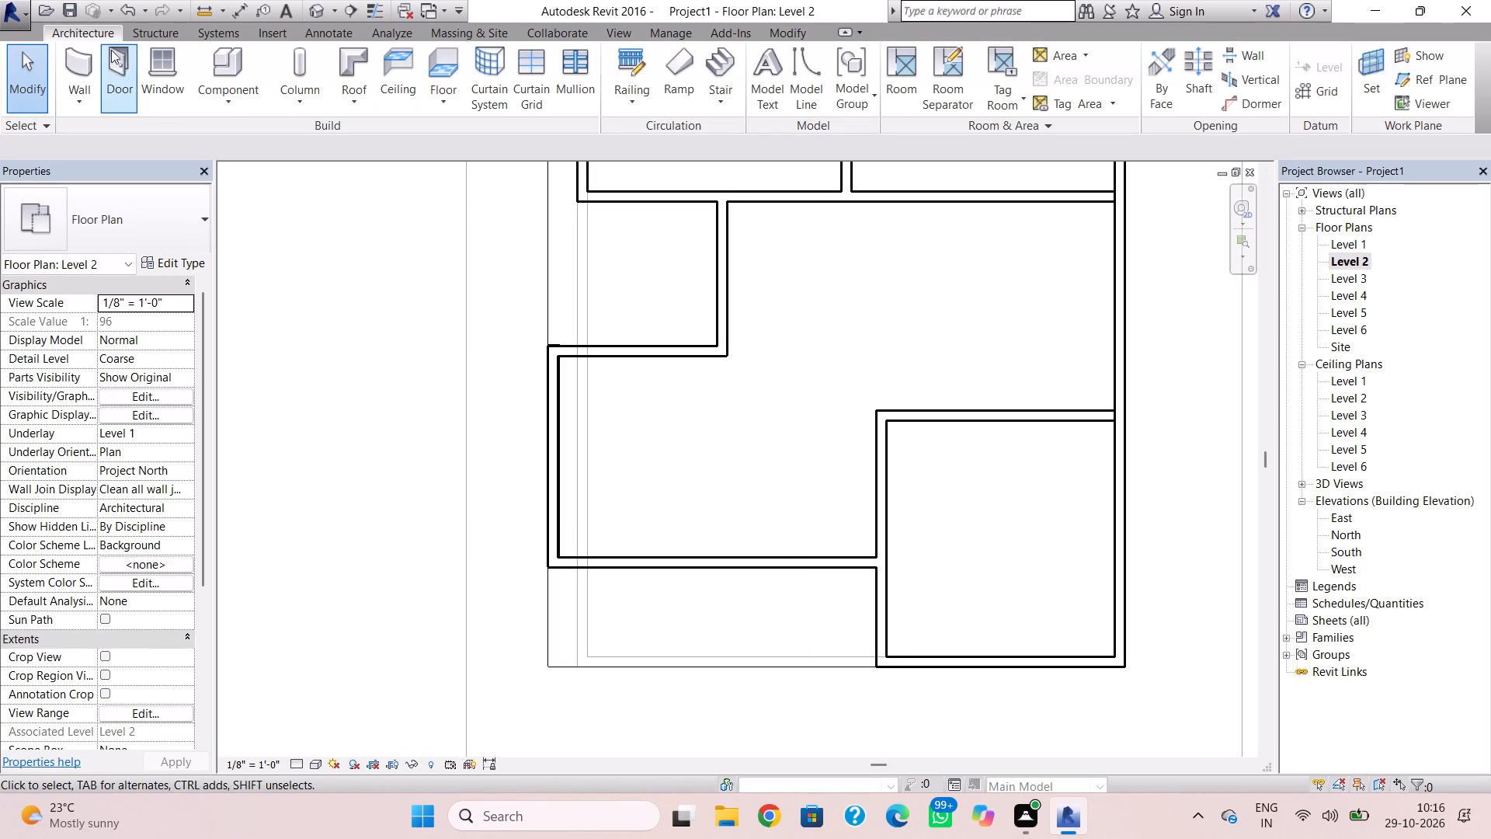
Draw a Curtain Wall 1 segment about 7' 6" long inside the Level 2 wall that has the framed opening.
click(87, 57)
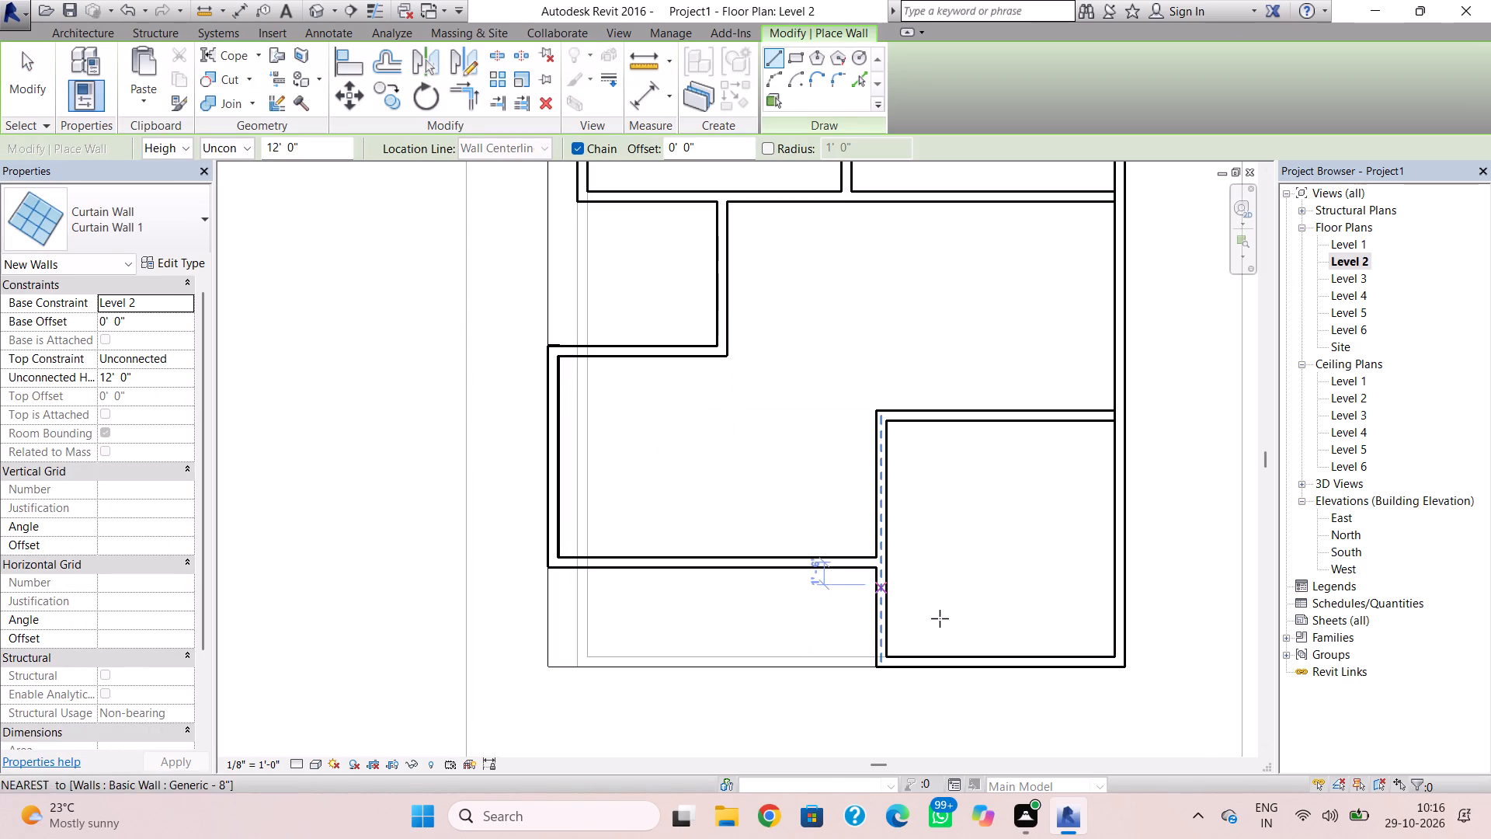
click(955, 670)
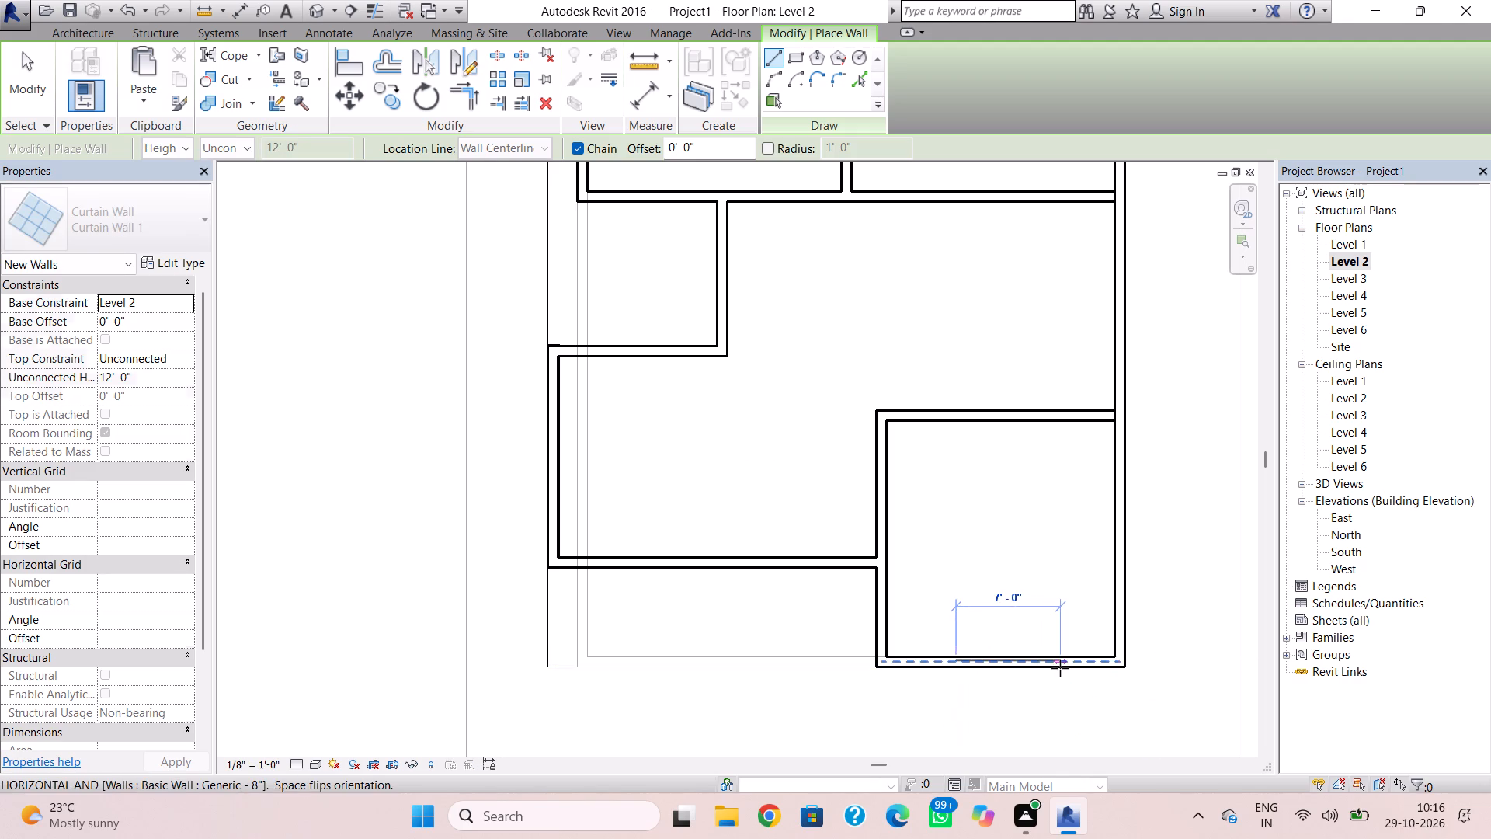
click(1062, 667)
click(1013, 555)
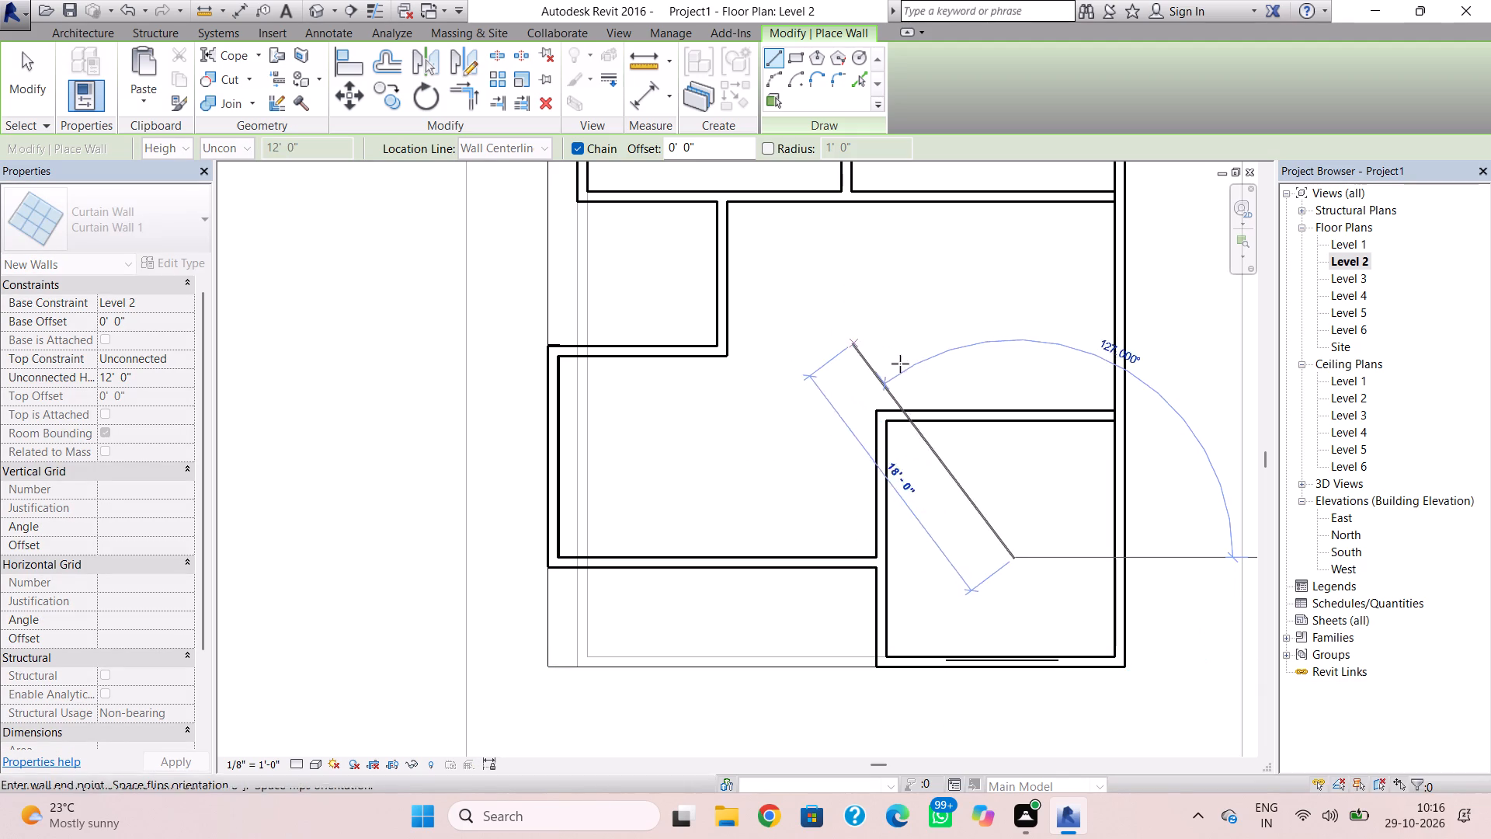
key(Escape)
key(Escape)
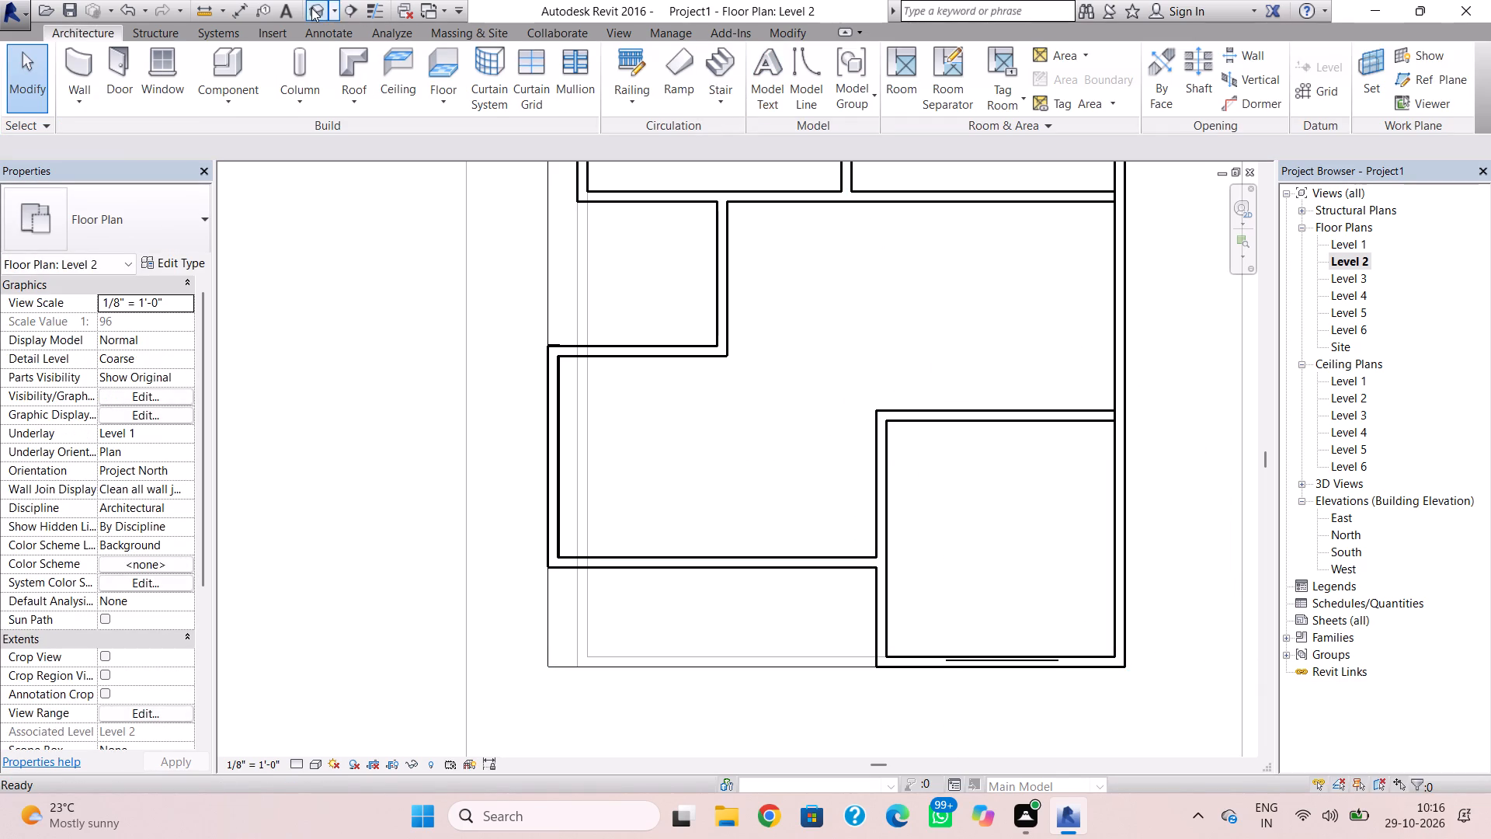
In the 3D view, raise the curtain wall's base and lower its top to match the framed opening's bottom and top edges.
click(311, 8)
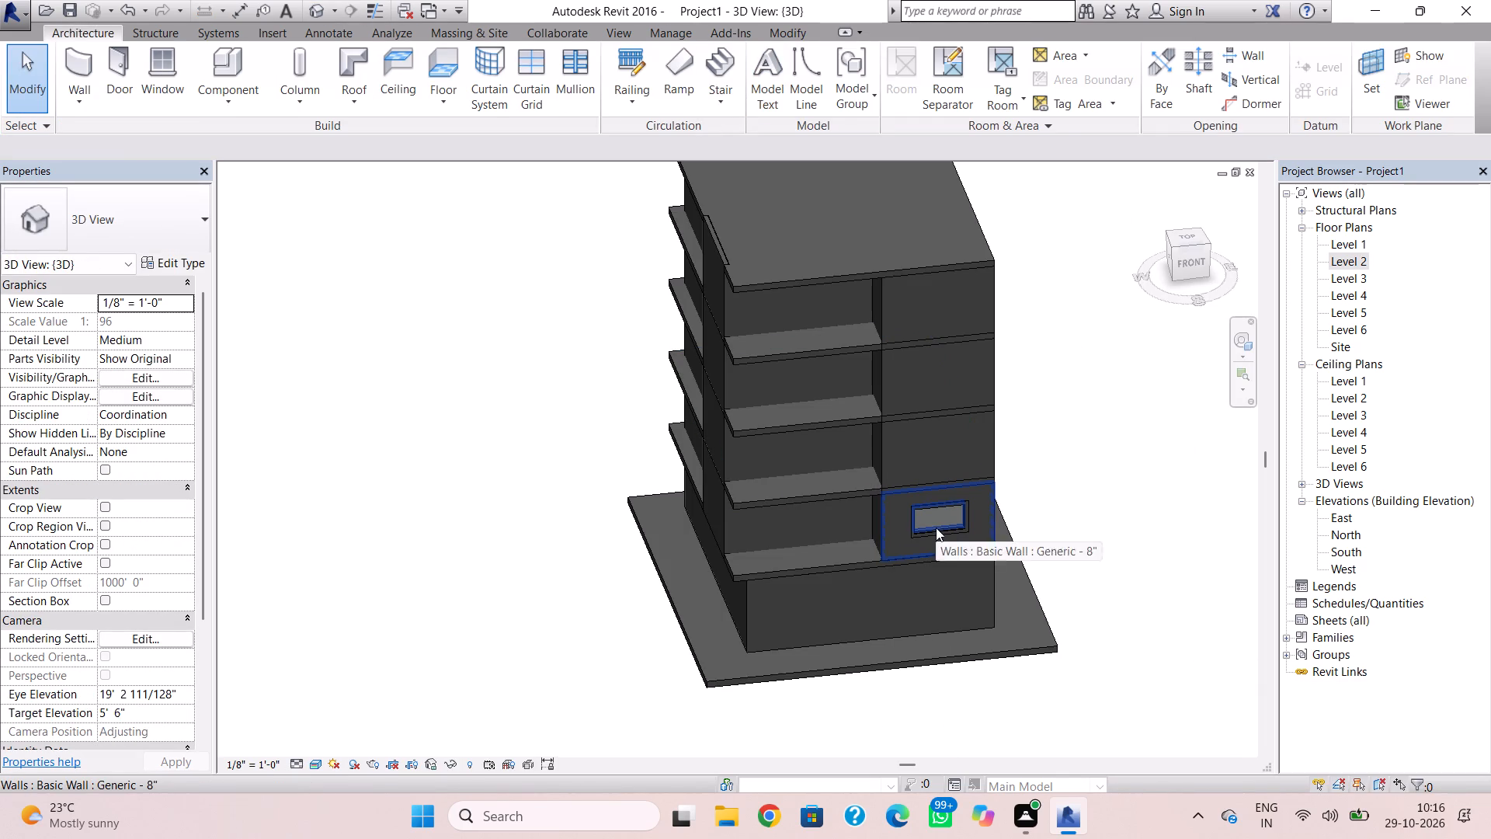
click(938, 520)
key(Escape)
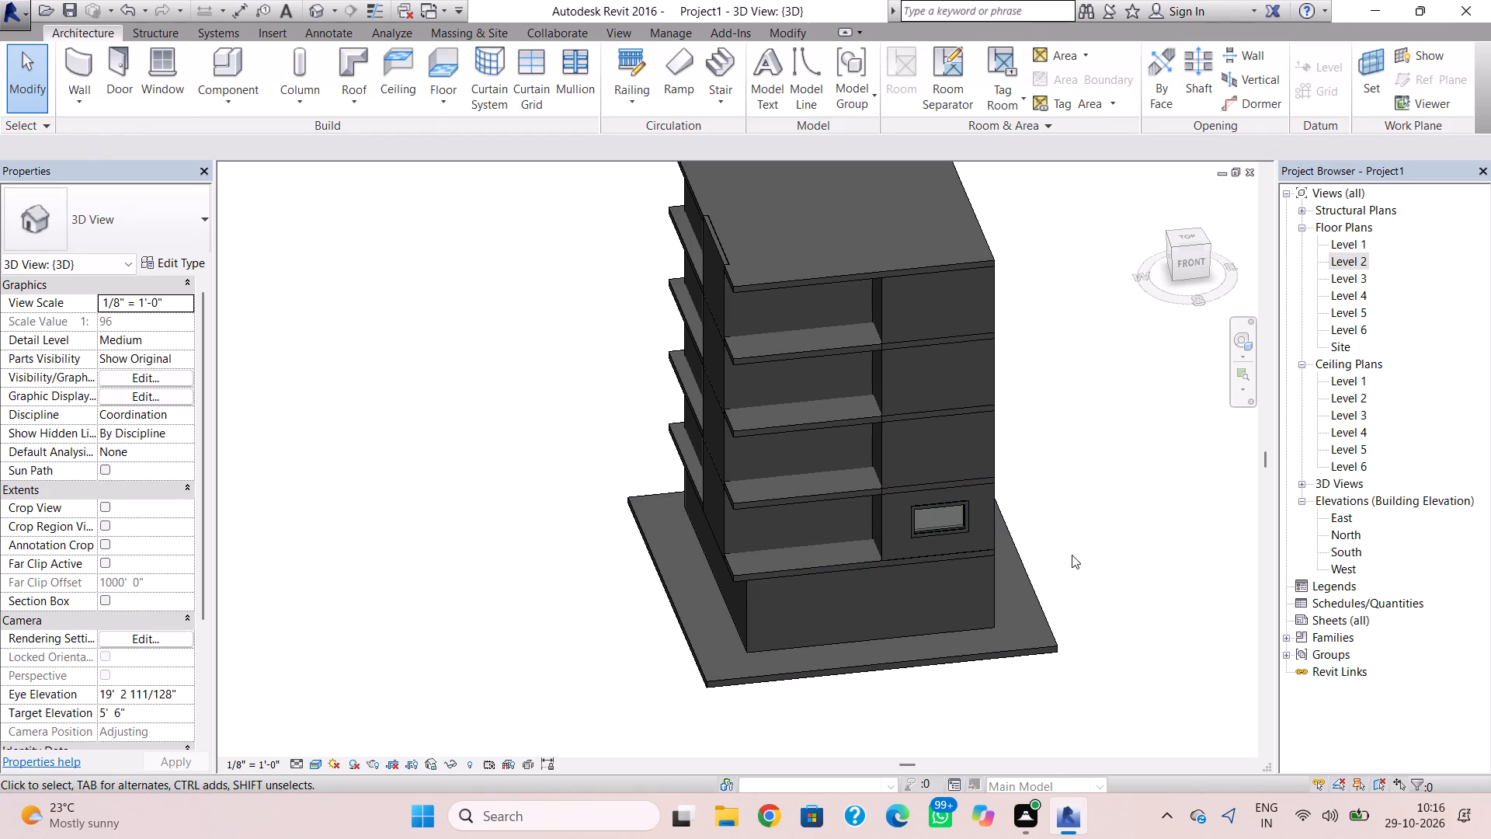
shift+right_drag(1069, 552, 1034, 374)
scroll(971, 552, up, 4)
scroll(916, 505, up, 3)
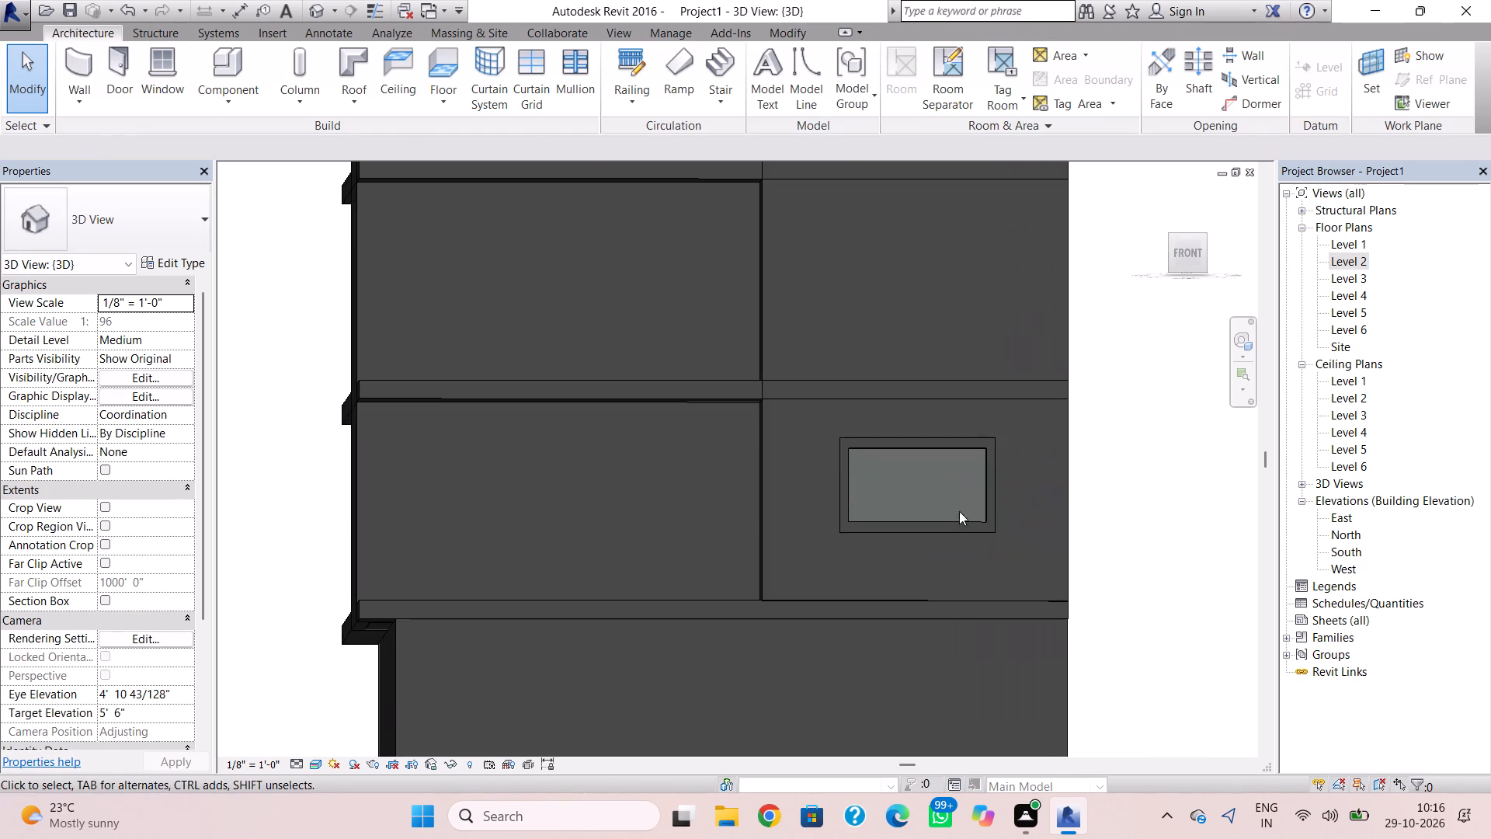
click(985, 511)
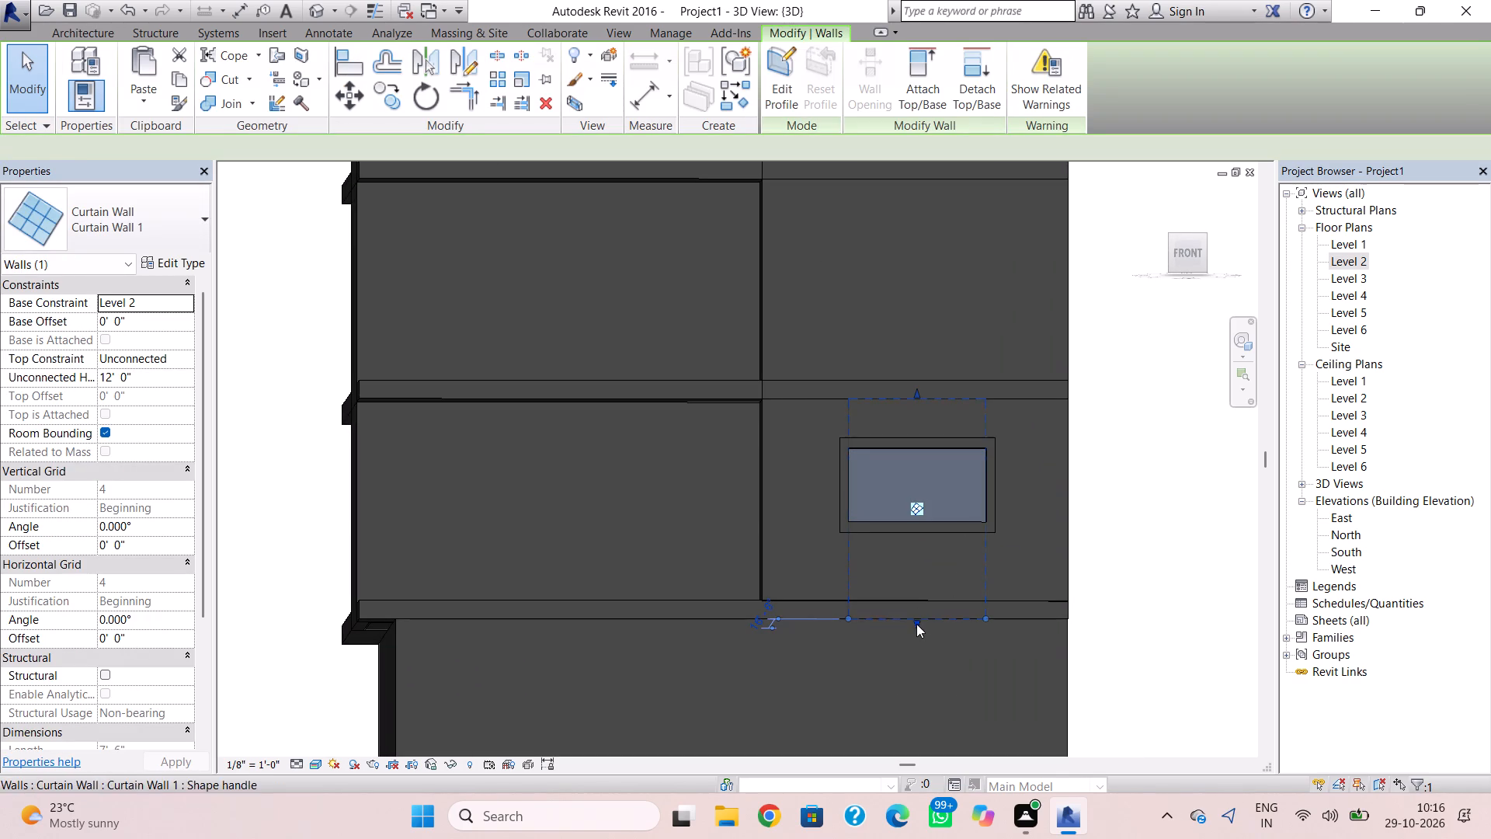
drag(916, 625, 924, 523)
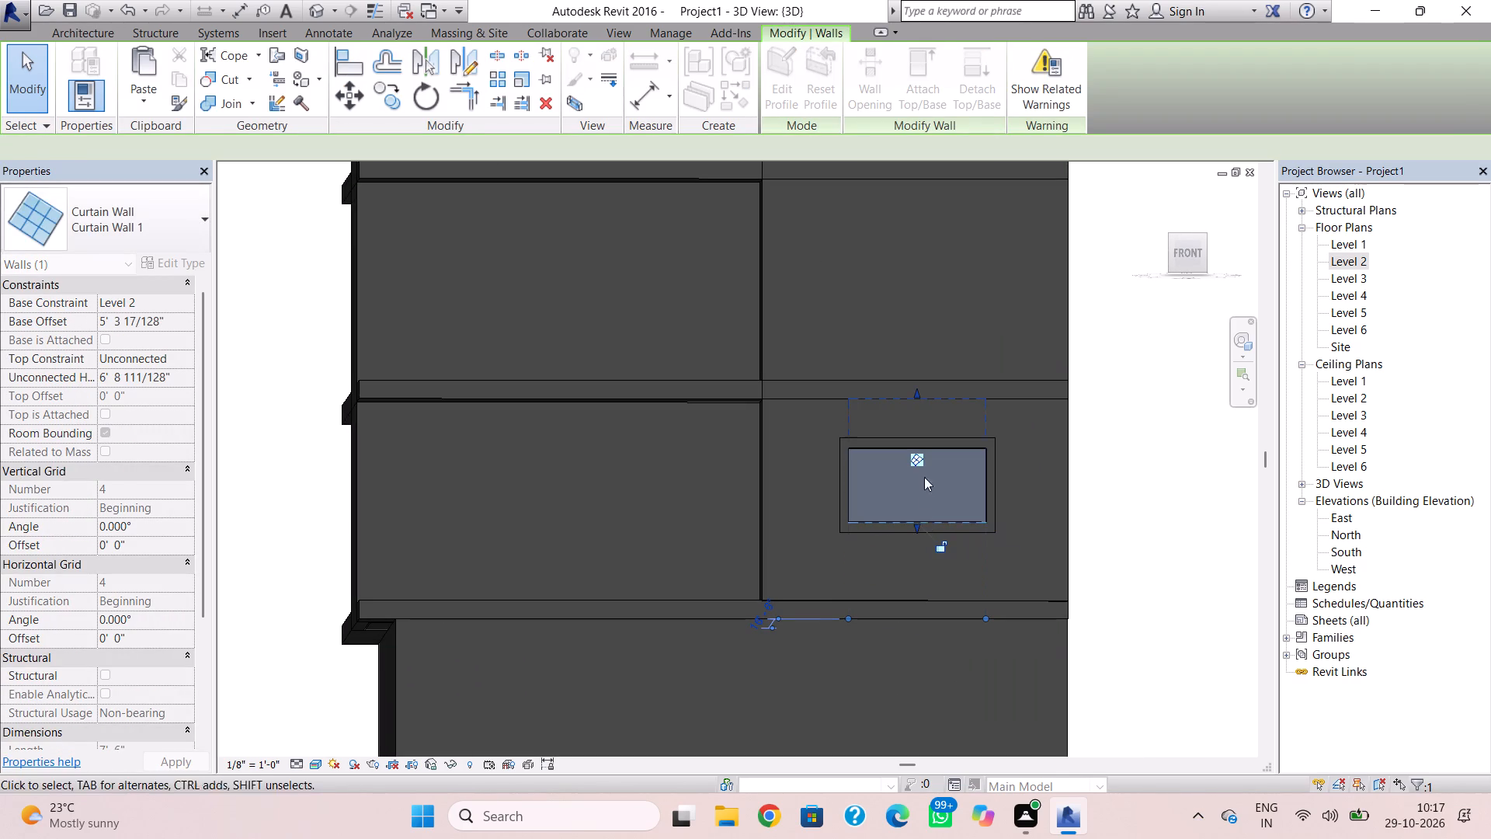
drag(920, 388, 926, 448)
click(1167, 454)
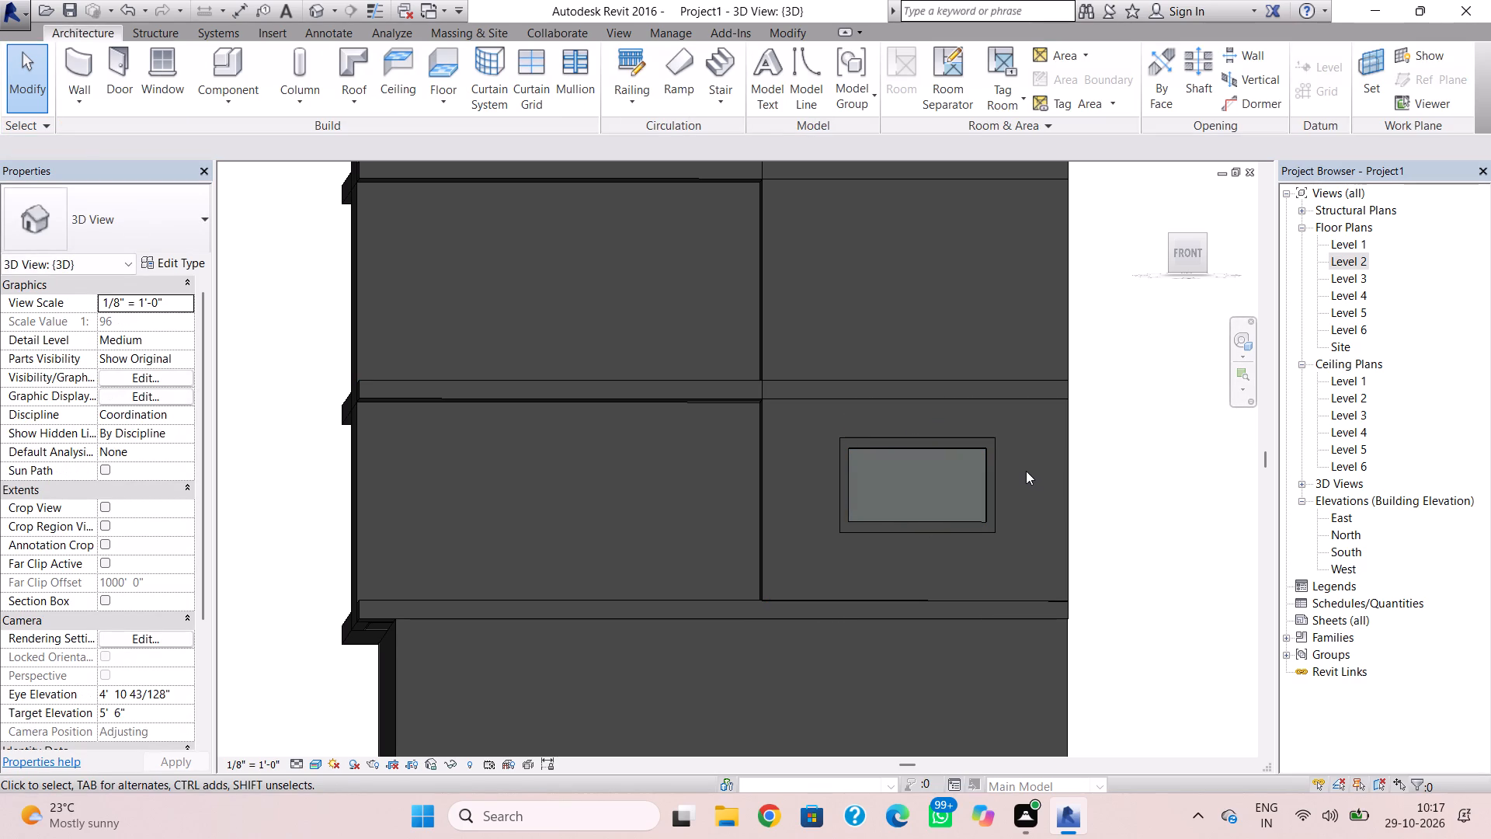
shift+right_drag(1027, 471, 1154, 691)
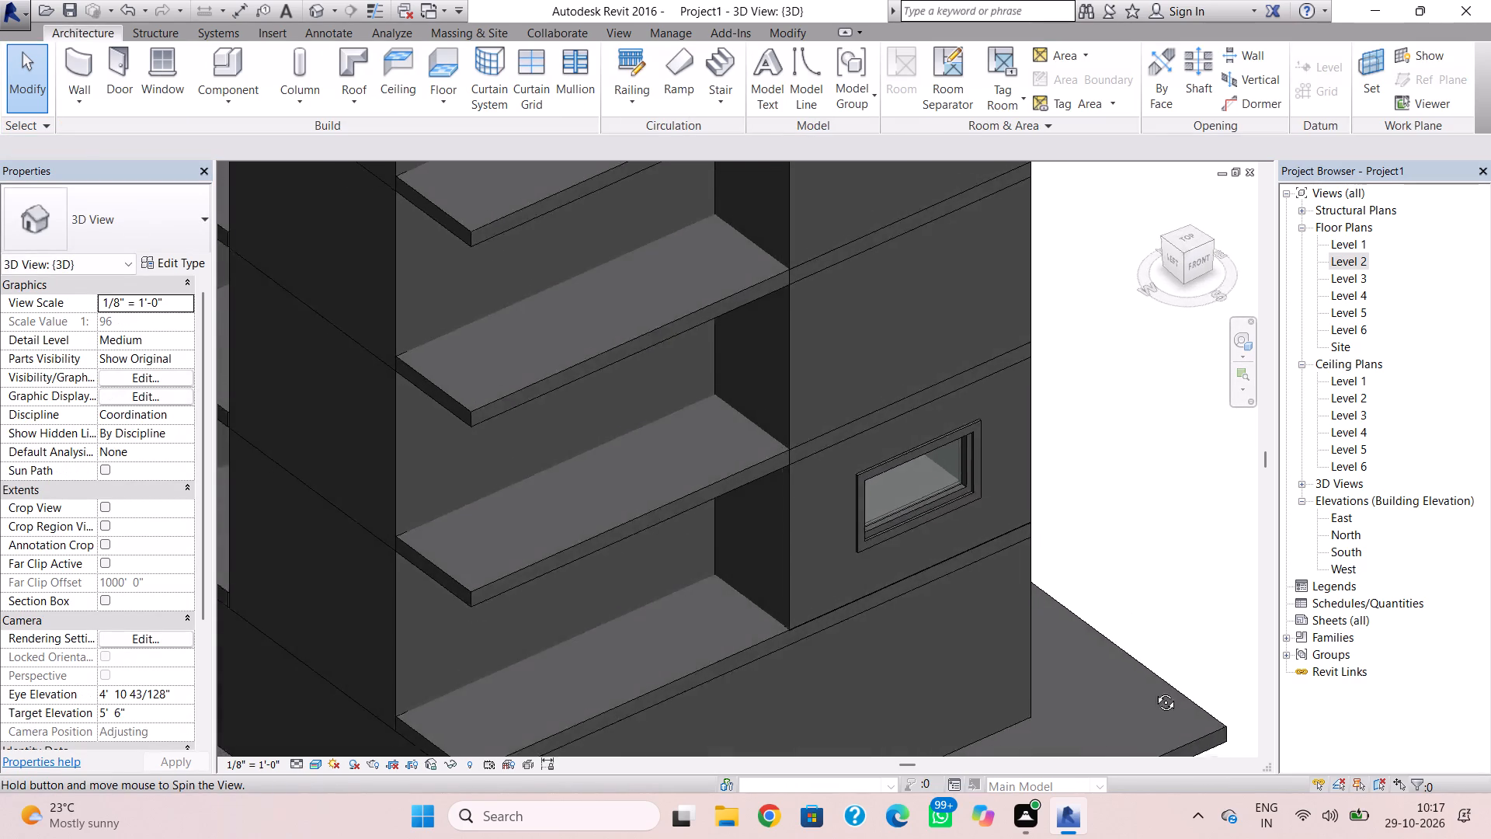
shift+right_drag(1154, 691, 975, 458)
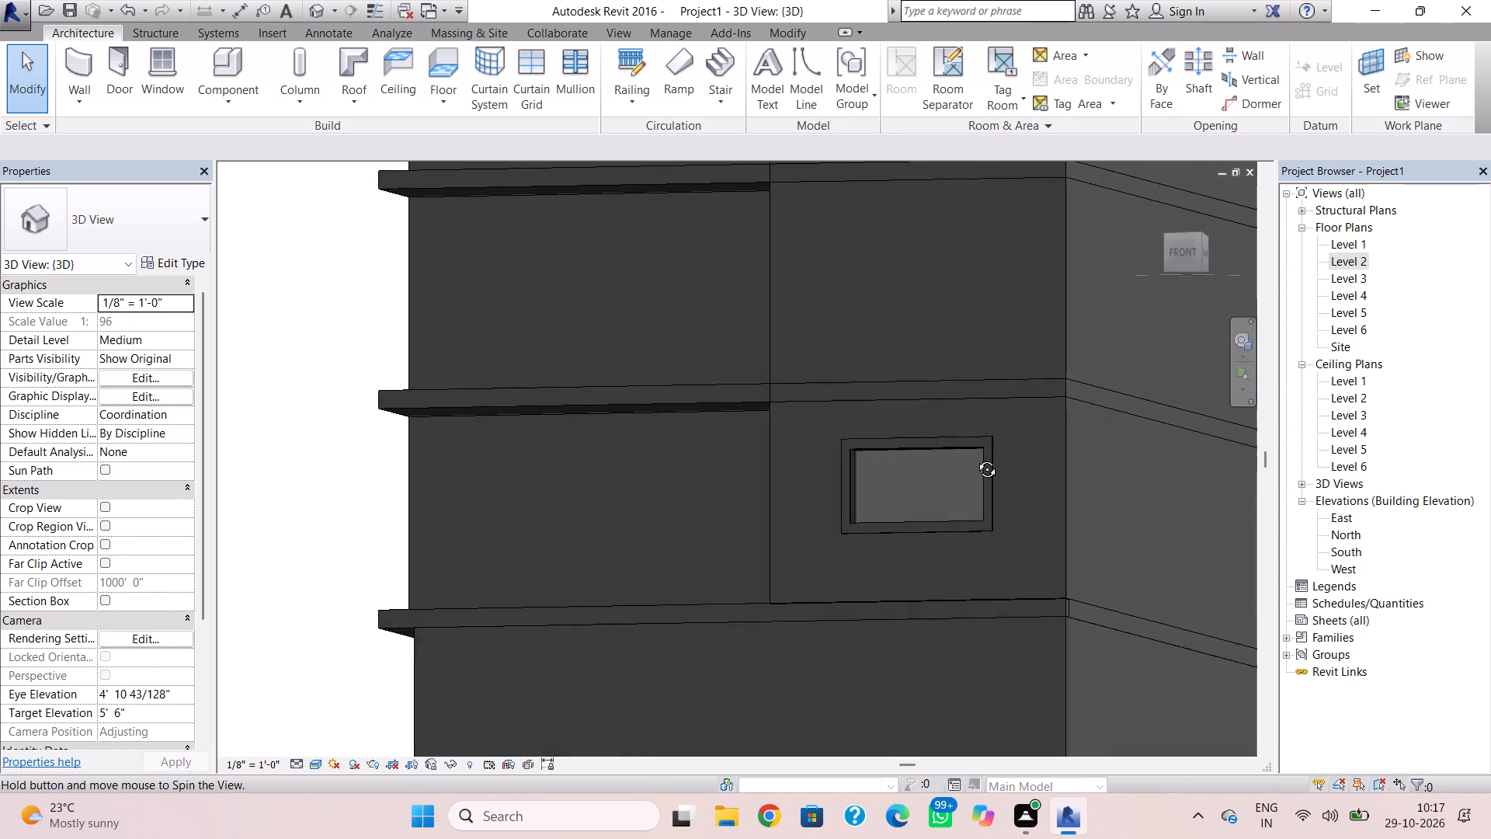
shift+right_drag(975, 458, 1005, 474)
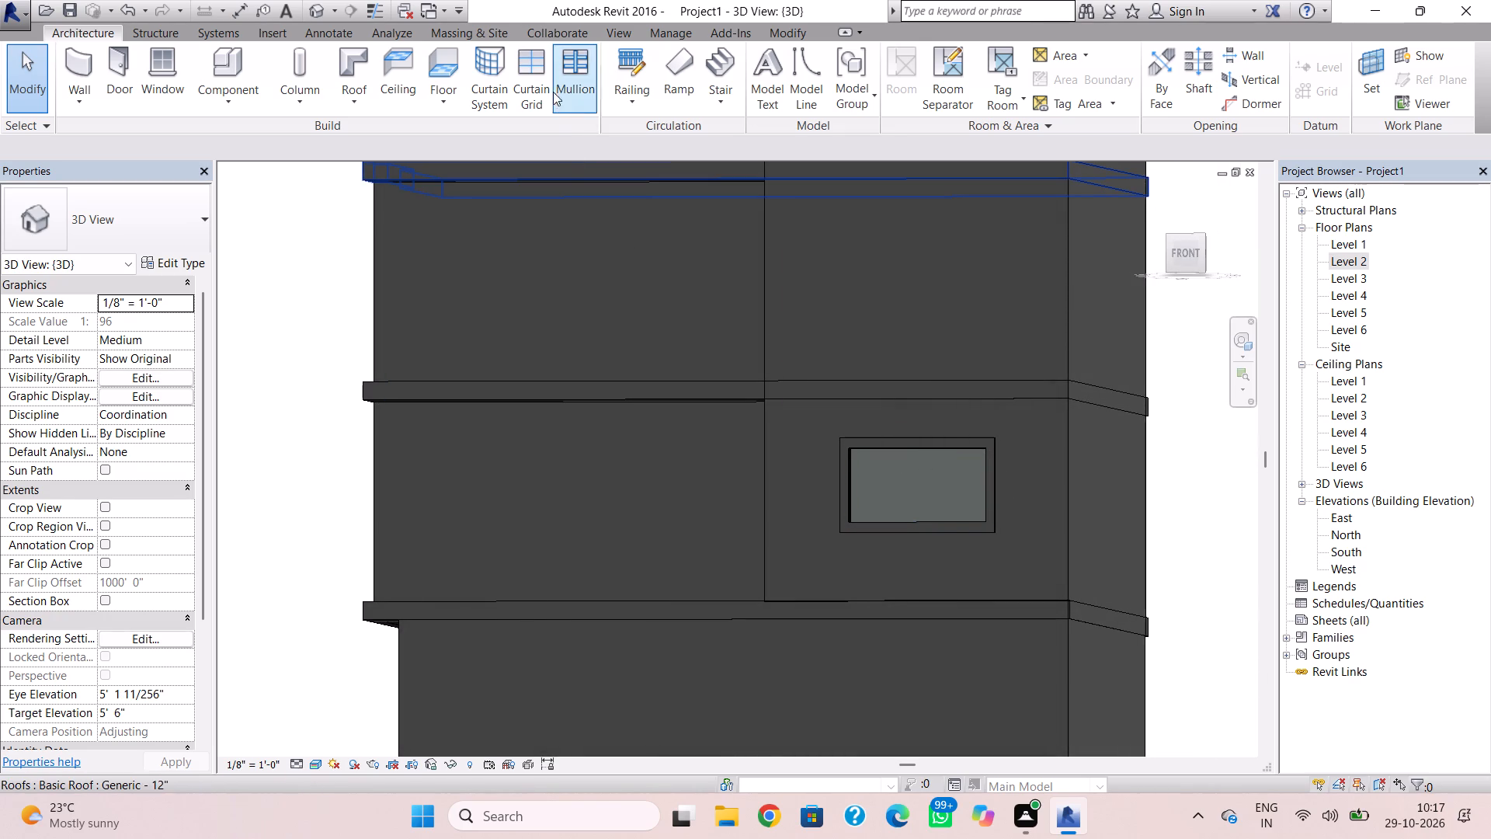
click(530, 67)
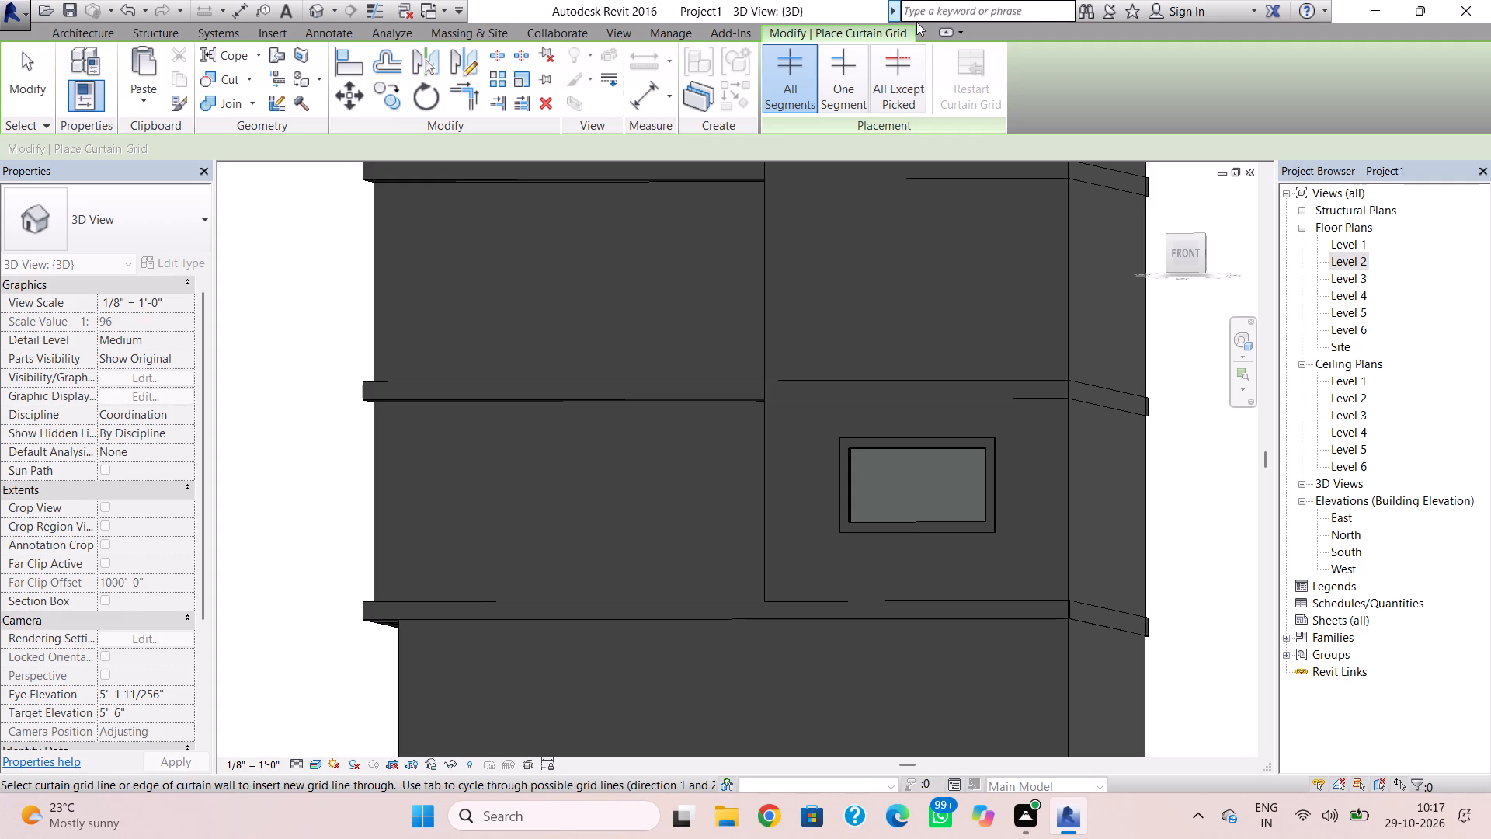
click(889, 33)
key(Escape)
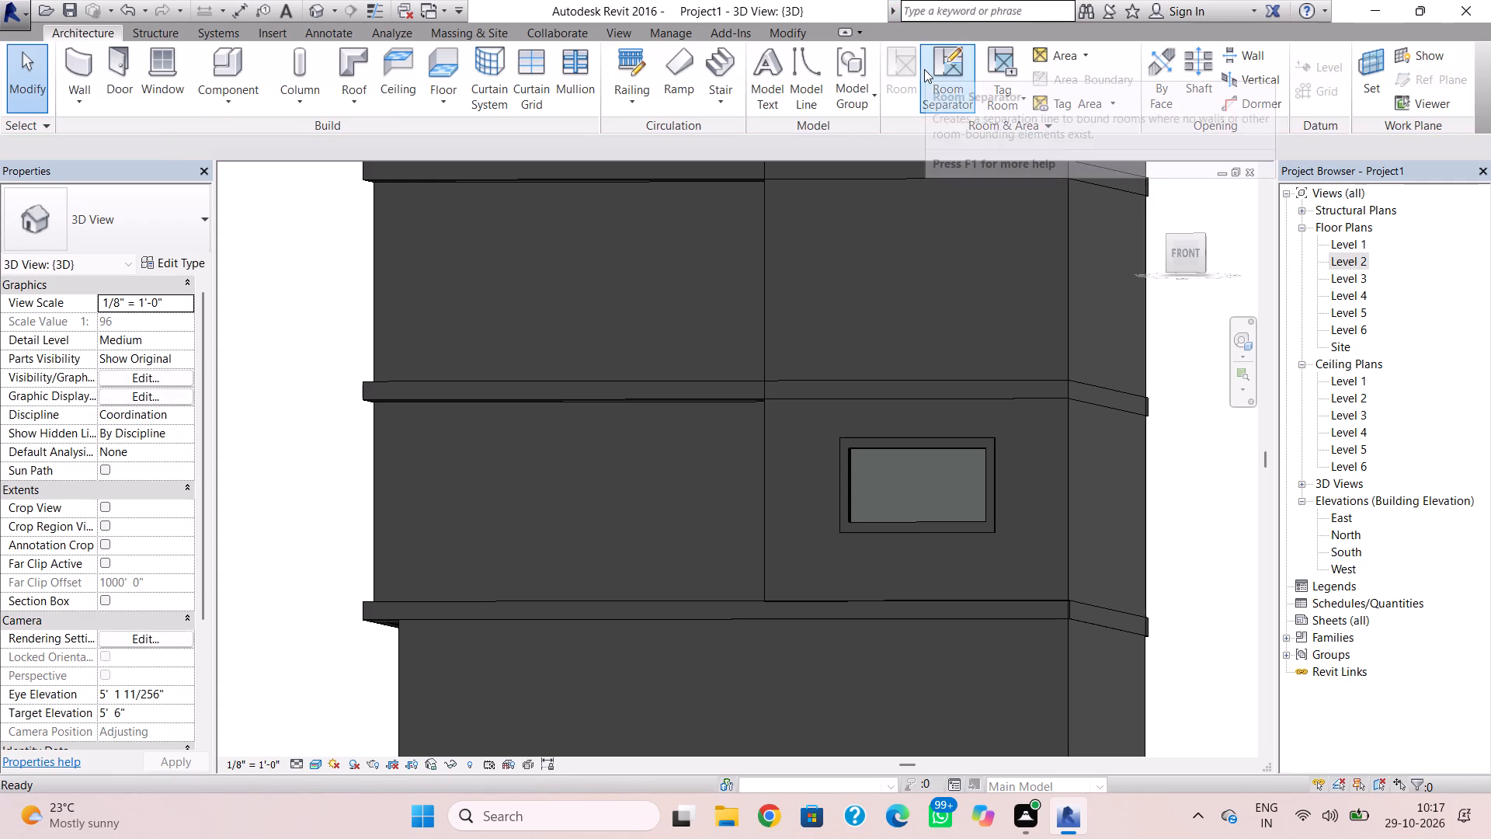
Place 2.5" x 5" rectangular mullions along all four edges of the curtain wall in the Level 2 framed opening.
click(588, 68)
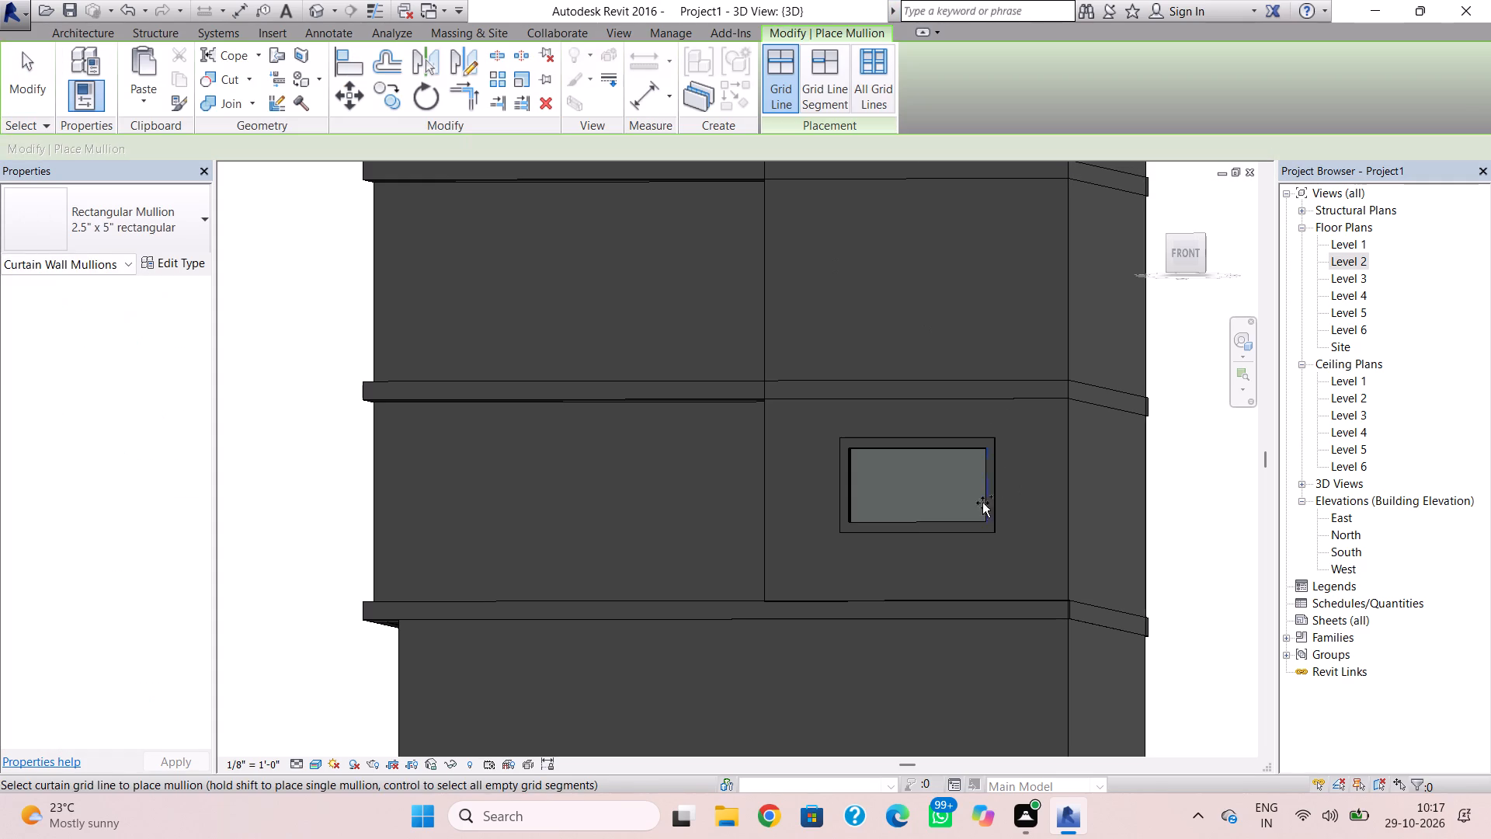
shift+right_drag(940, 552, 1012, 681)
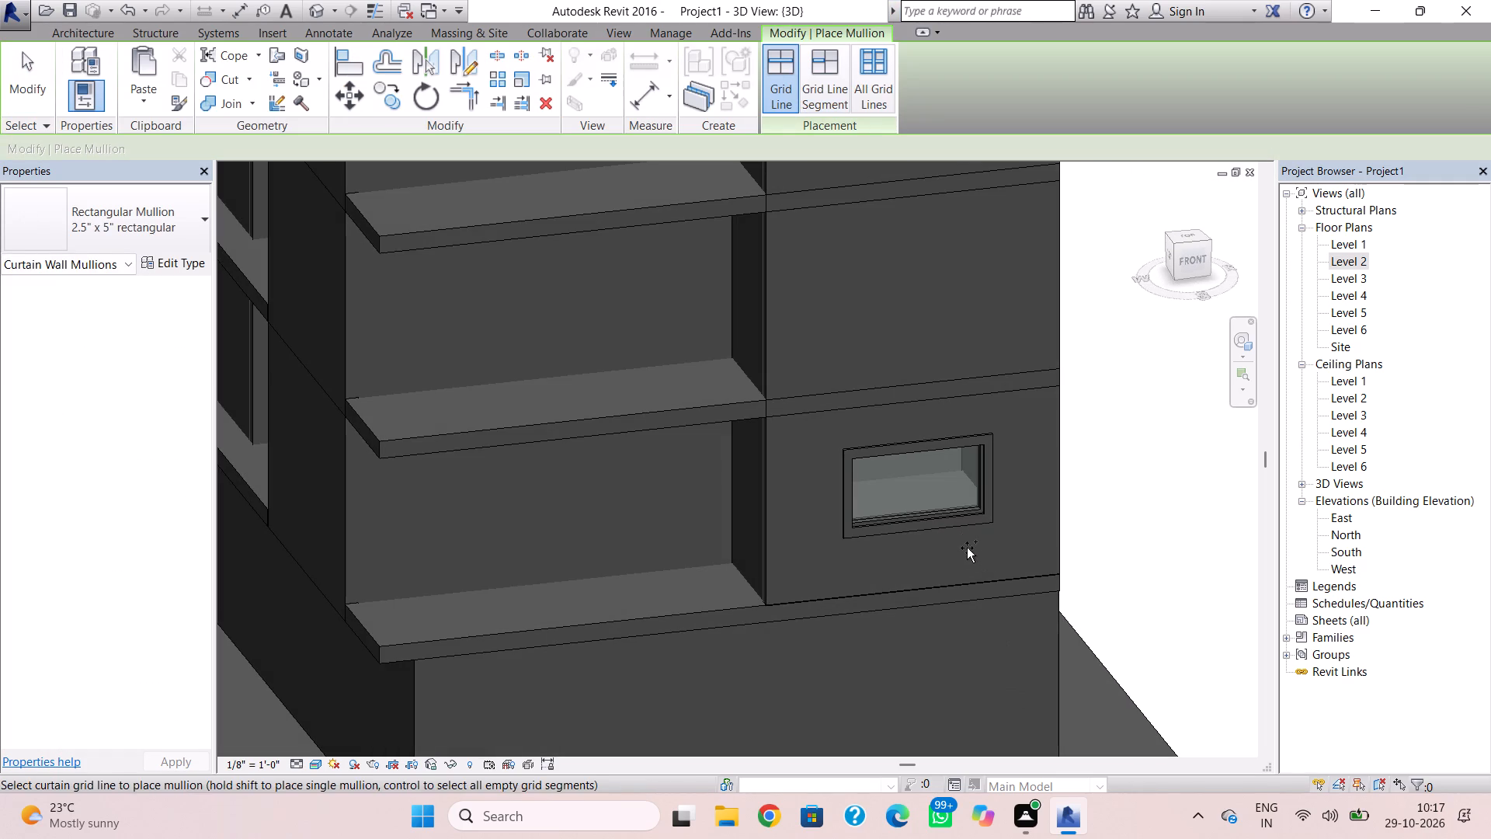
click(953, 511)
click(977, 490)
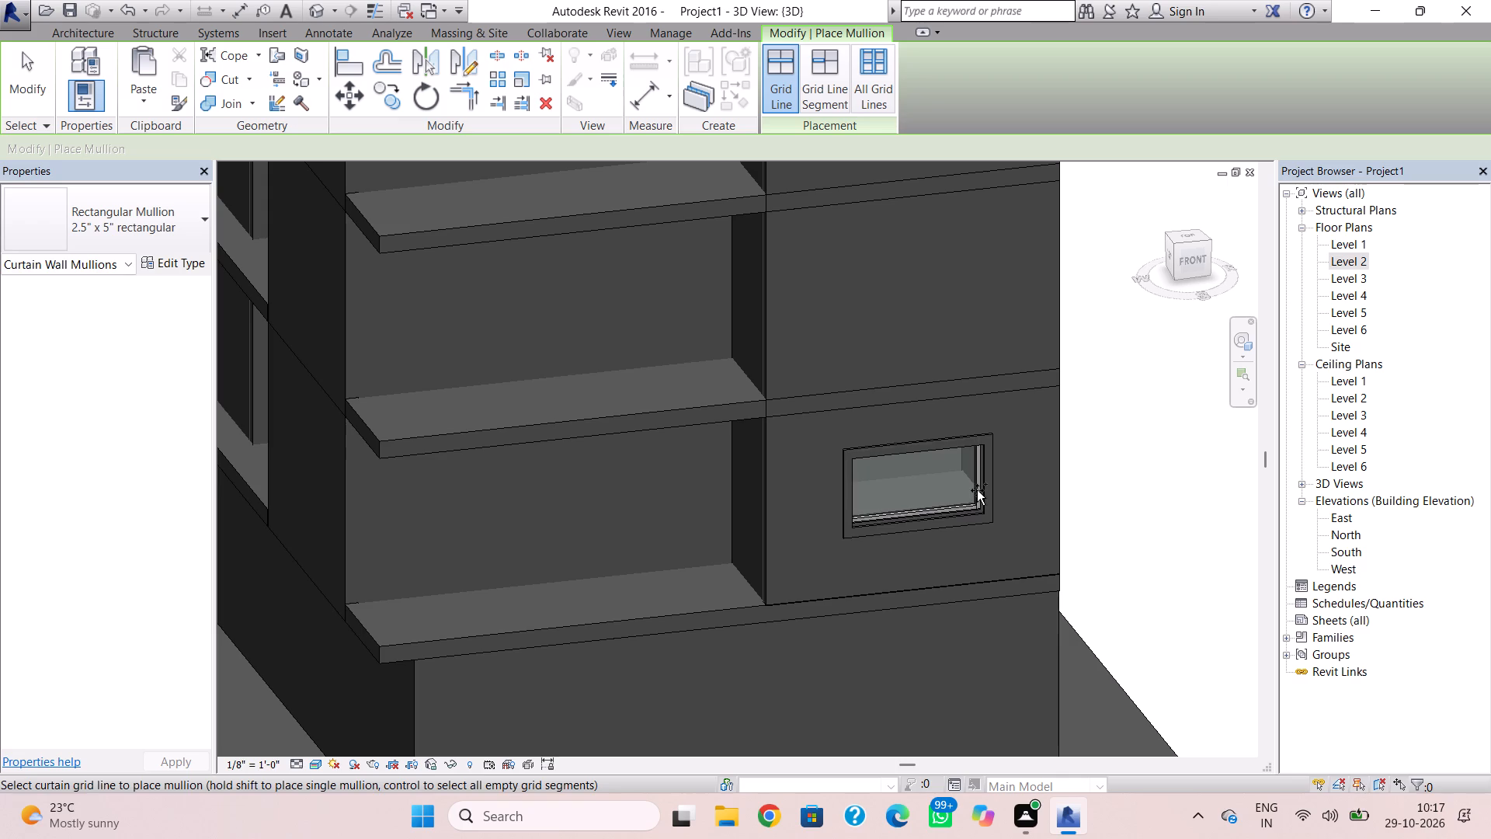
shift+right_drag(987, 493, 955, 383)
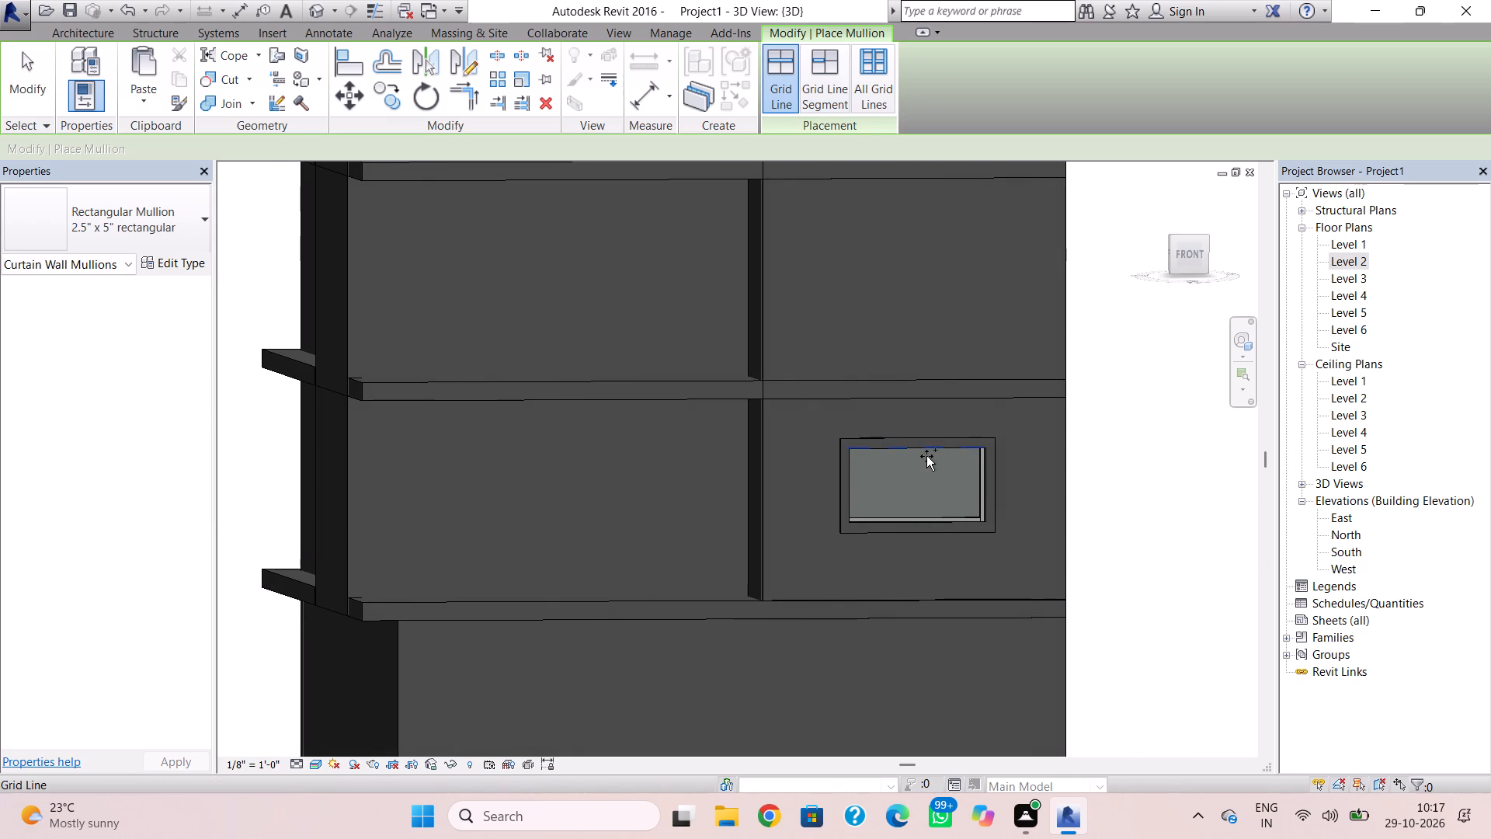
click(926, 456)
click(850, 476)
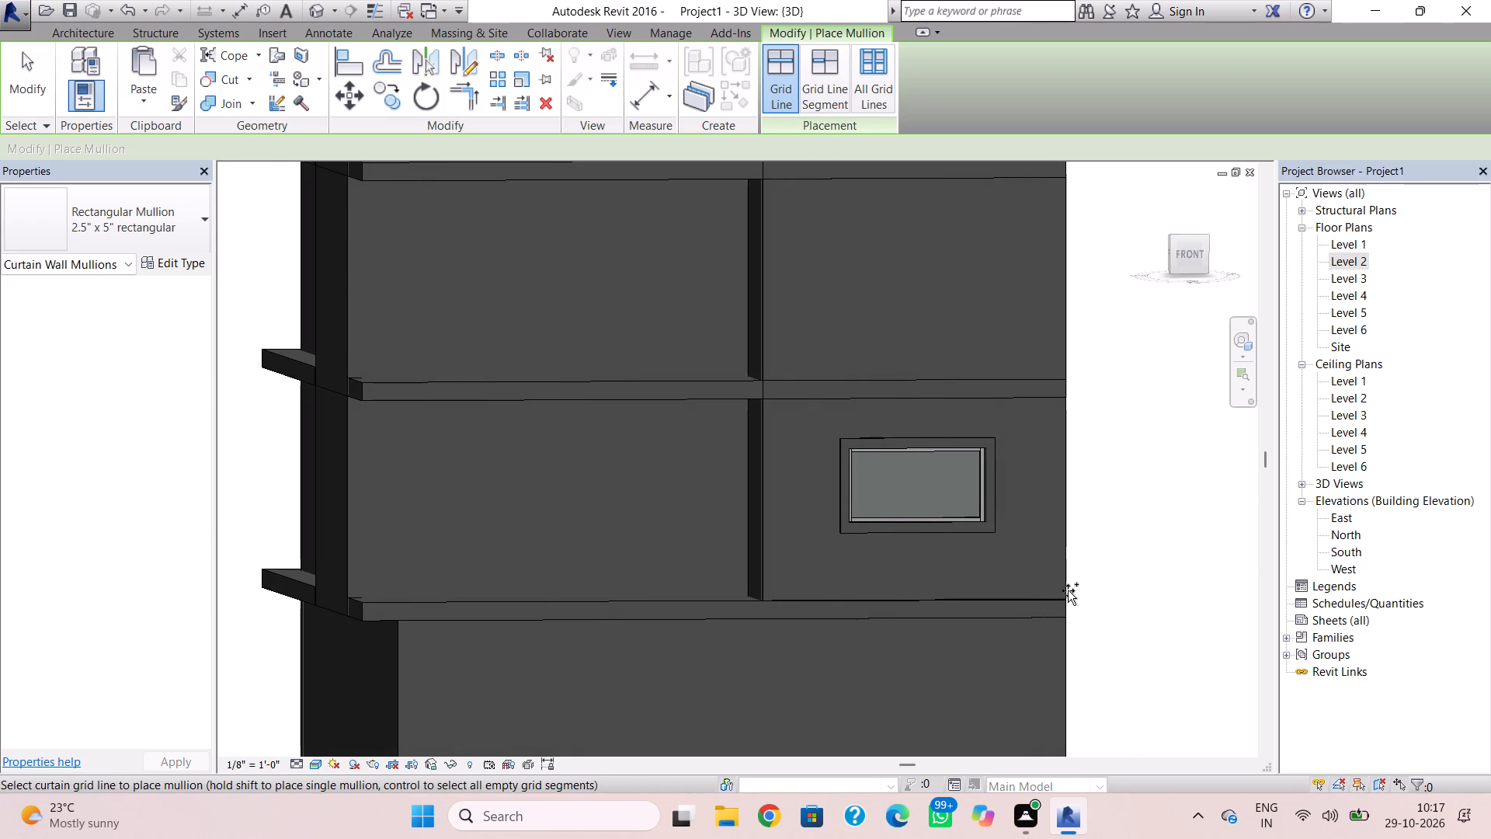
key(Escape)
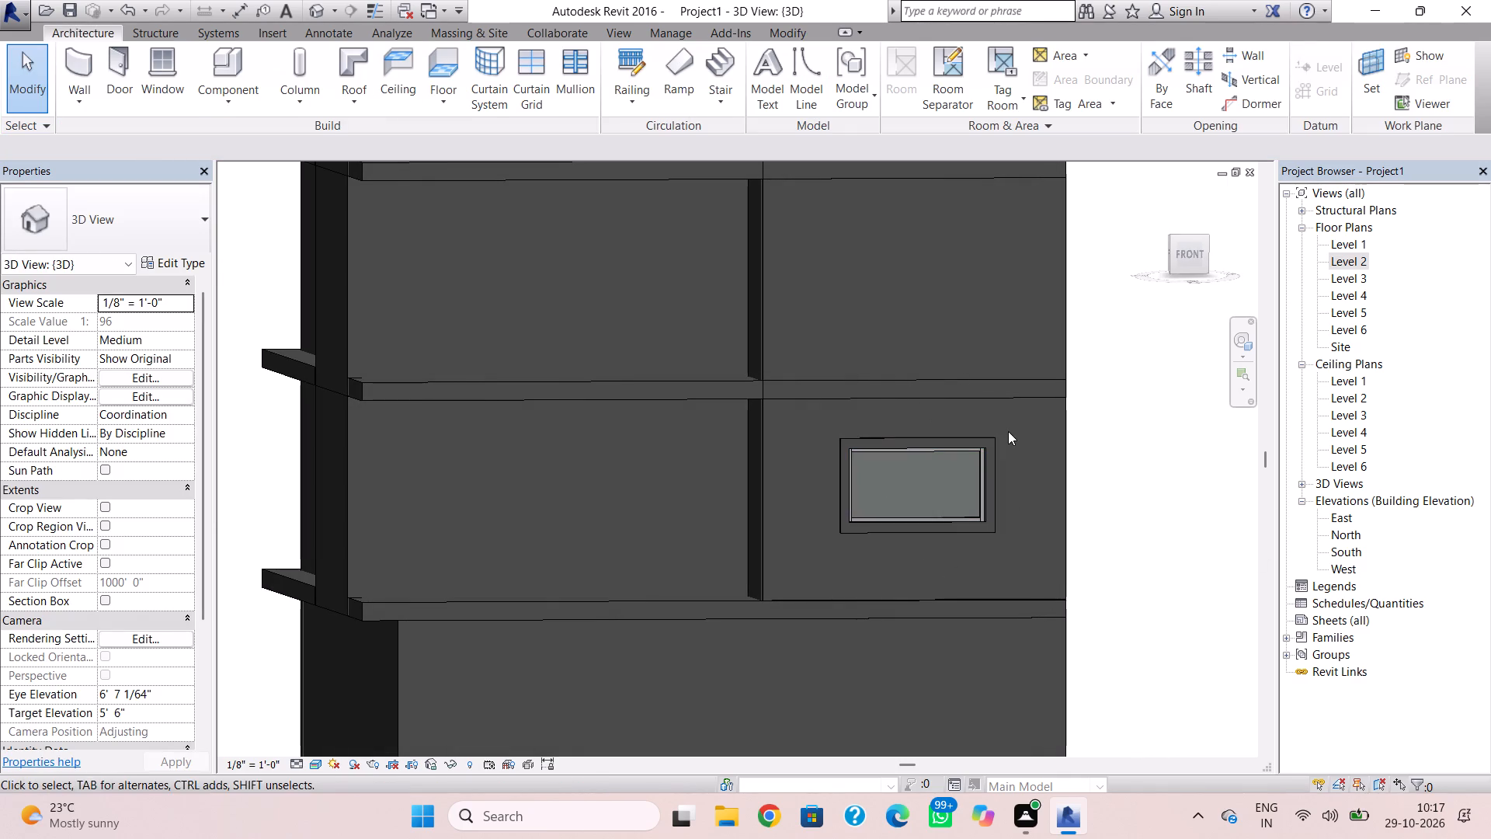
Copy the Level 2 opening's frame and paste it aligned to Levels 3, 4 and 5.
click(994, 454)
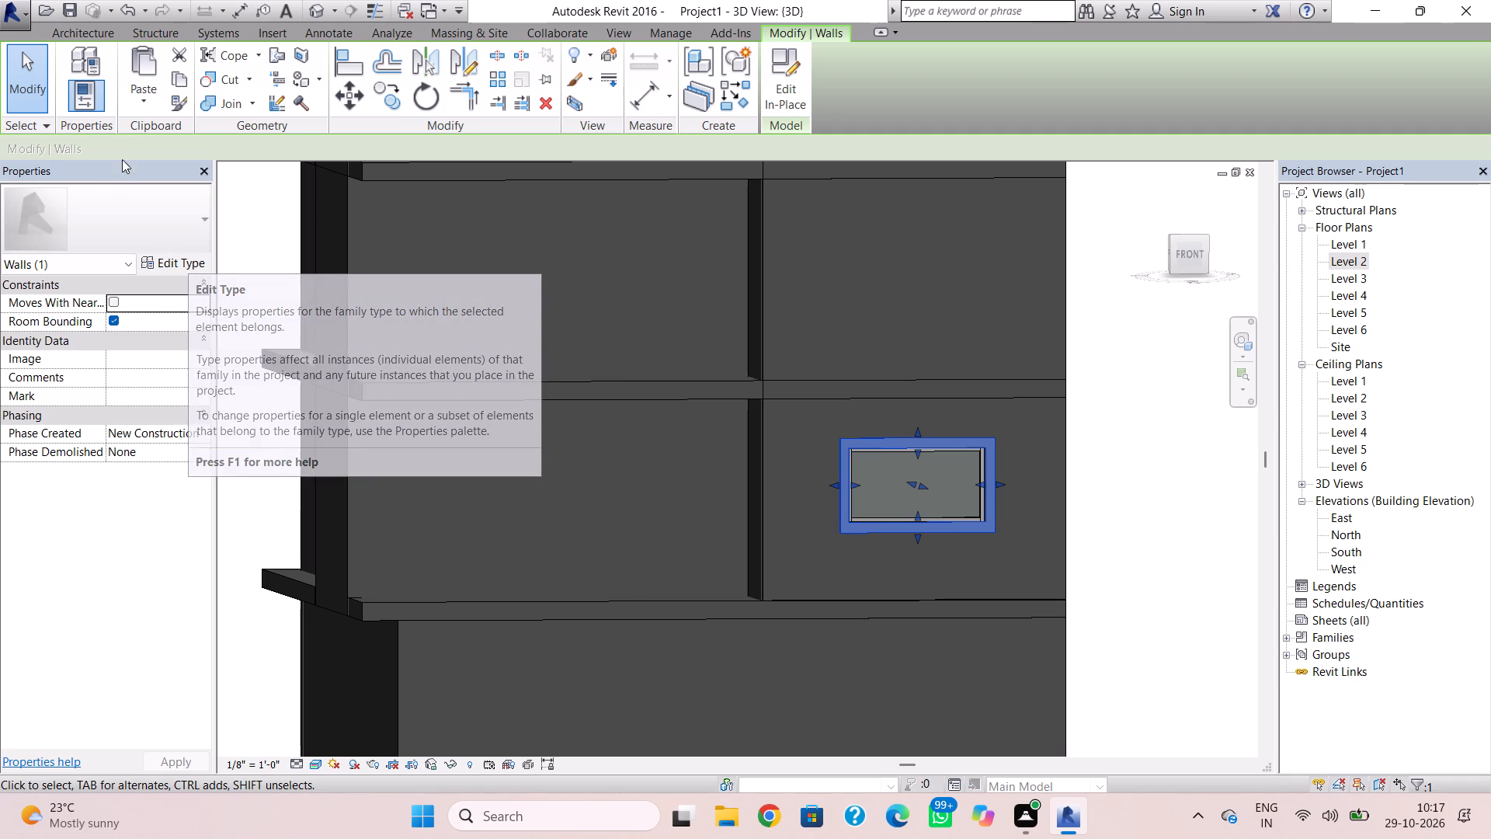
click(178, 79)
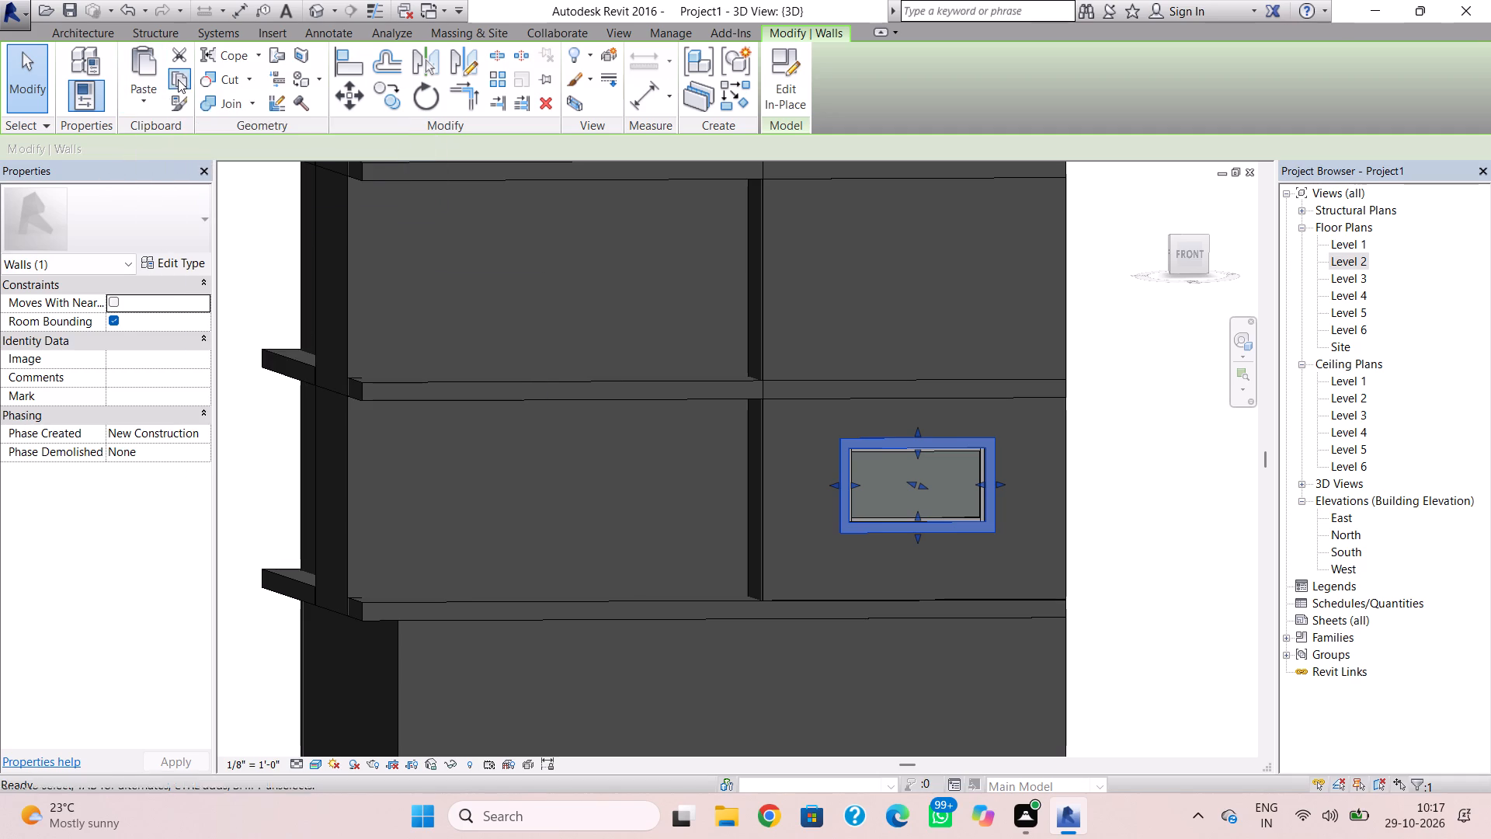
click(144, 104)
click(173, 173)
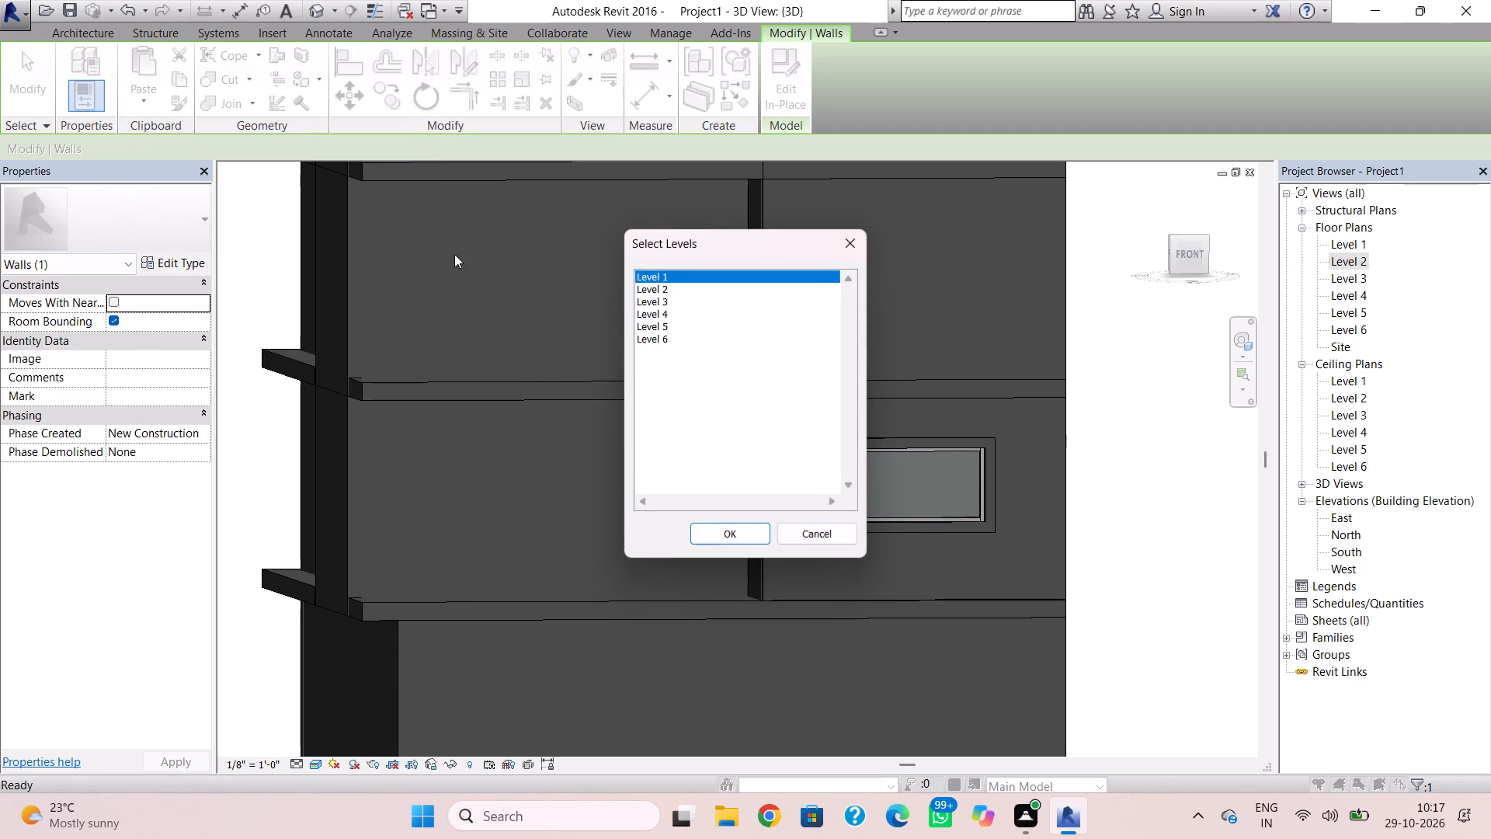
drag(642, 298, 655, 329)
click(745, 531)
scroll(818, 402, down, 1)
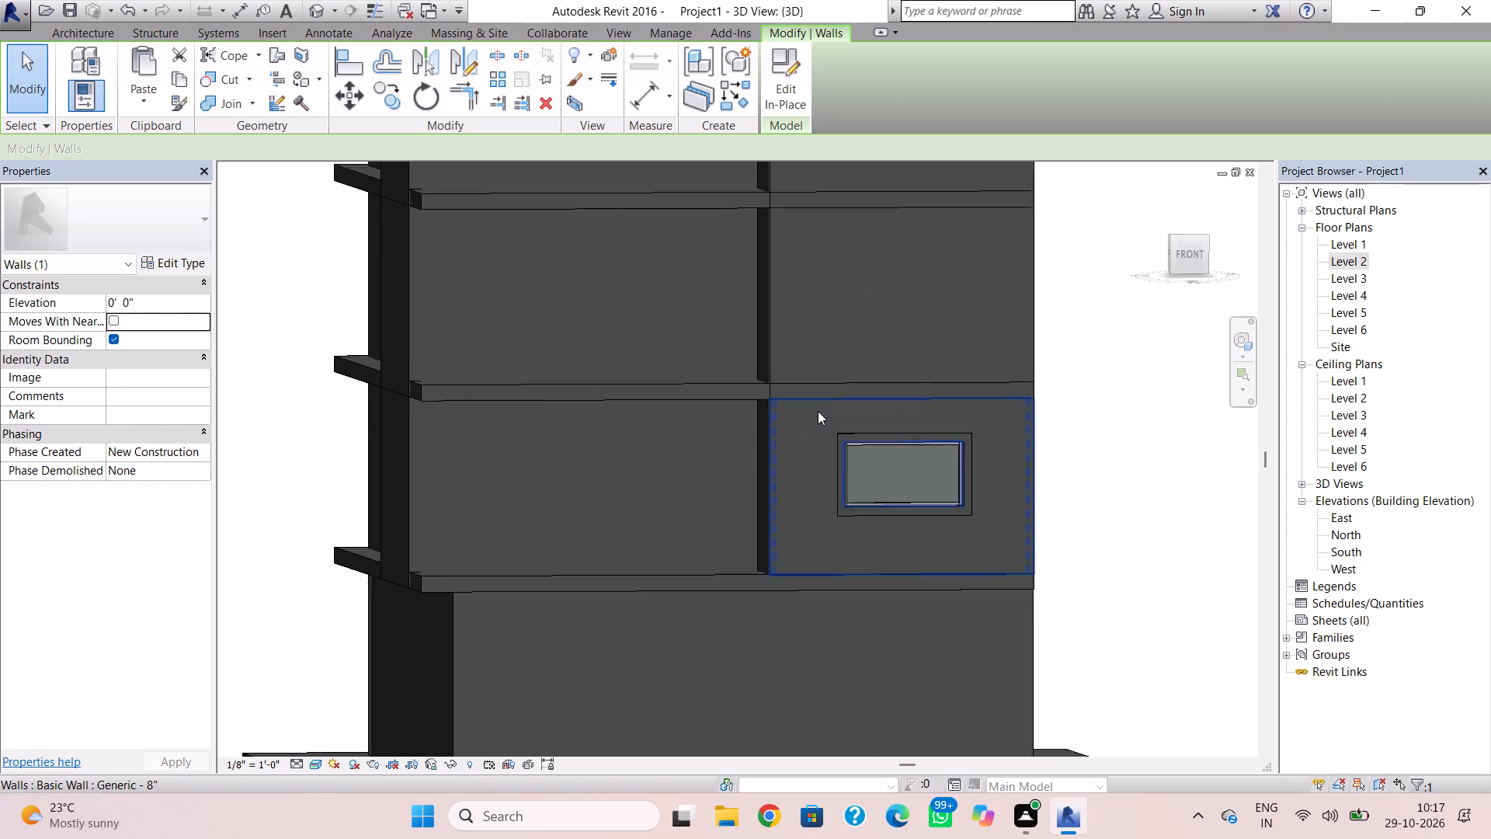
scroll(818, 411, down, 5)
middle_drag(816, 443, 741, 639)
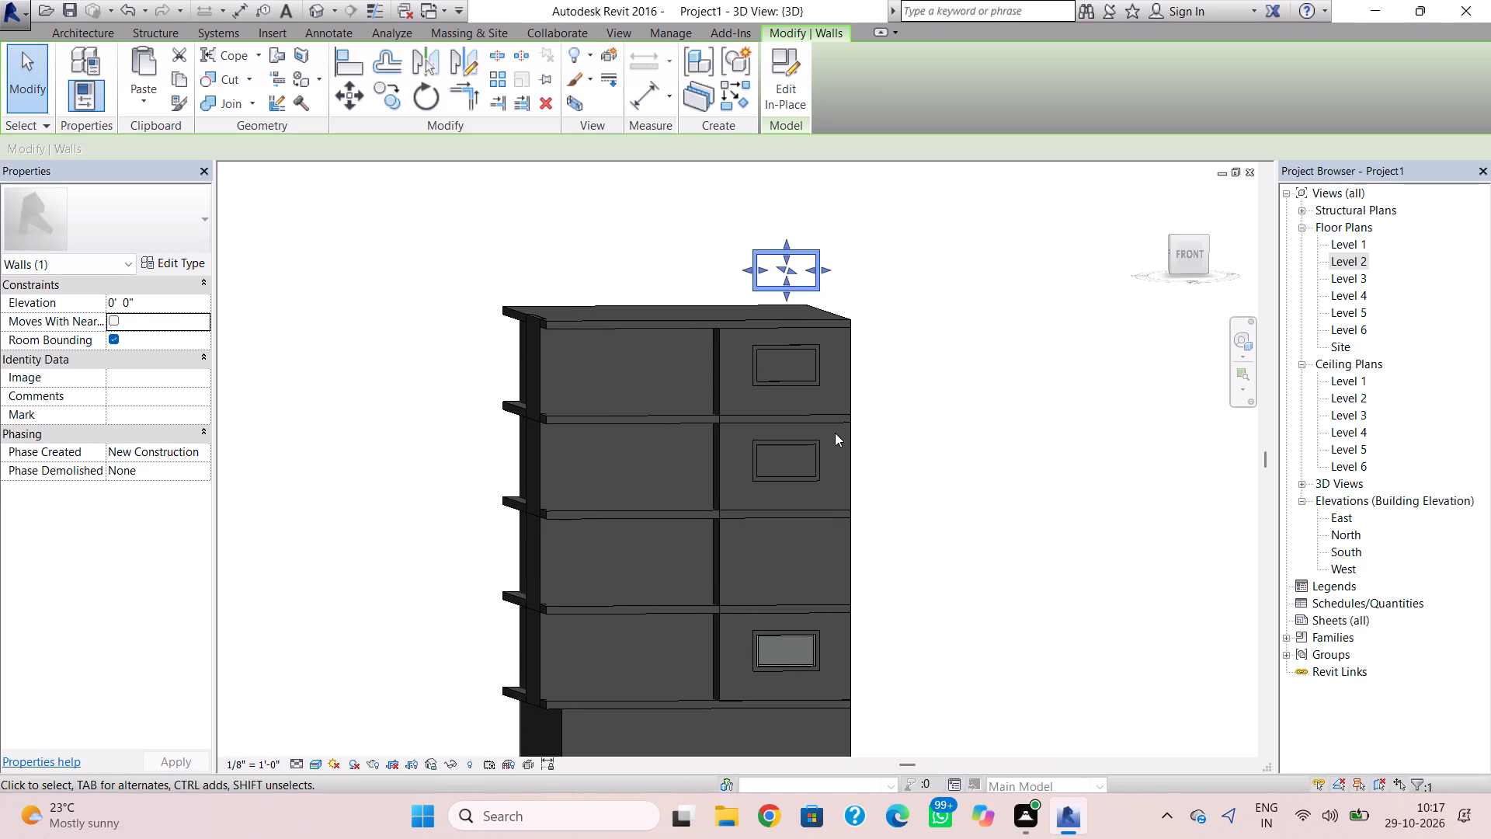
key(Escape)
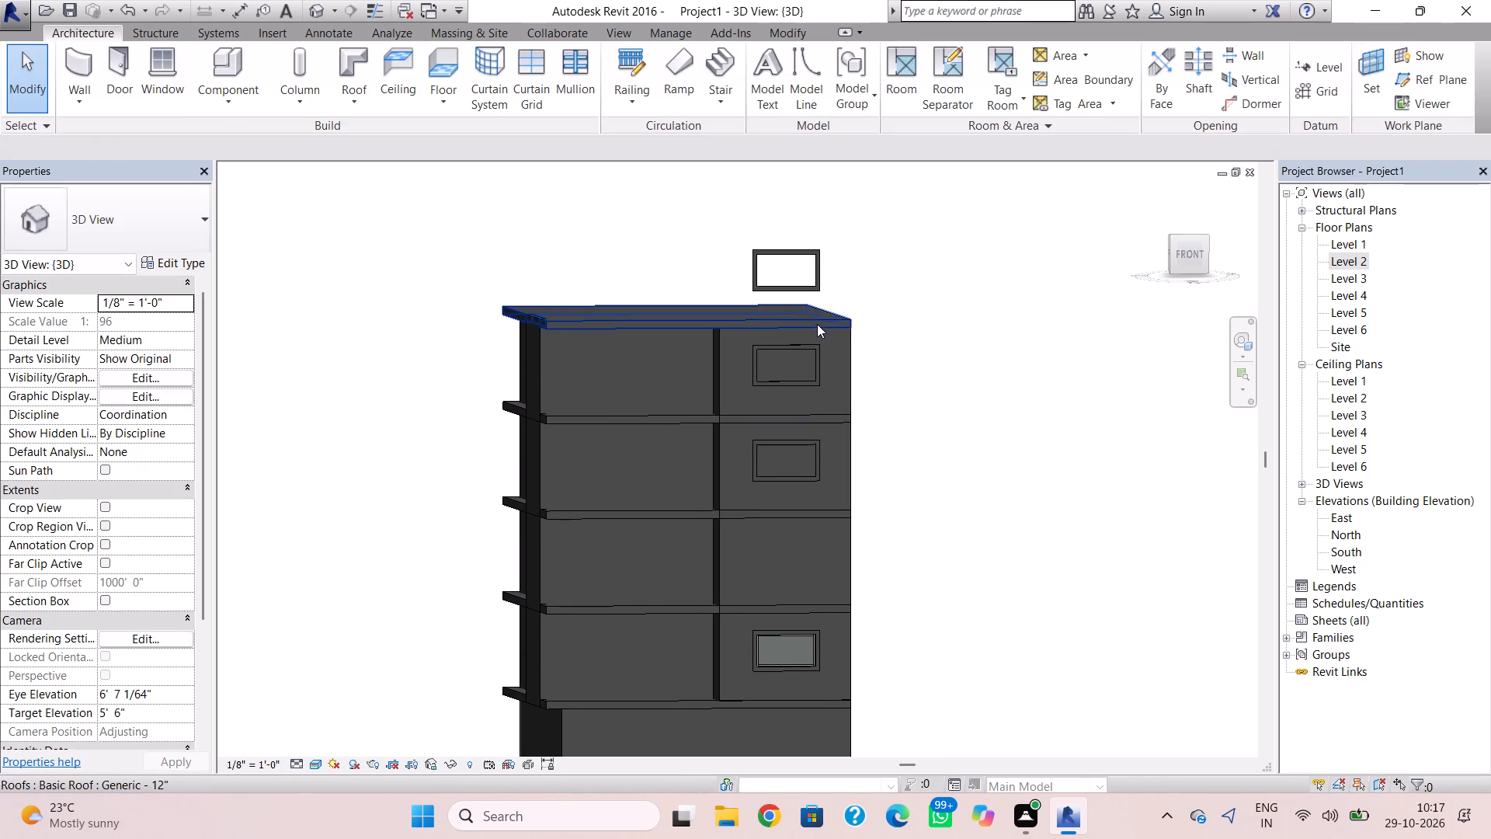
Delete the surplus frame copy floating above the top roof slab.
click(812, 289)
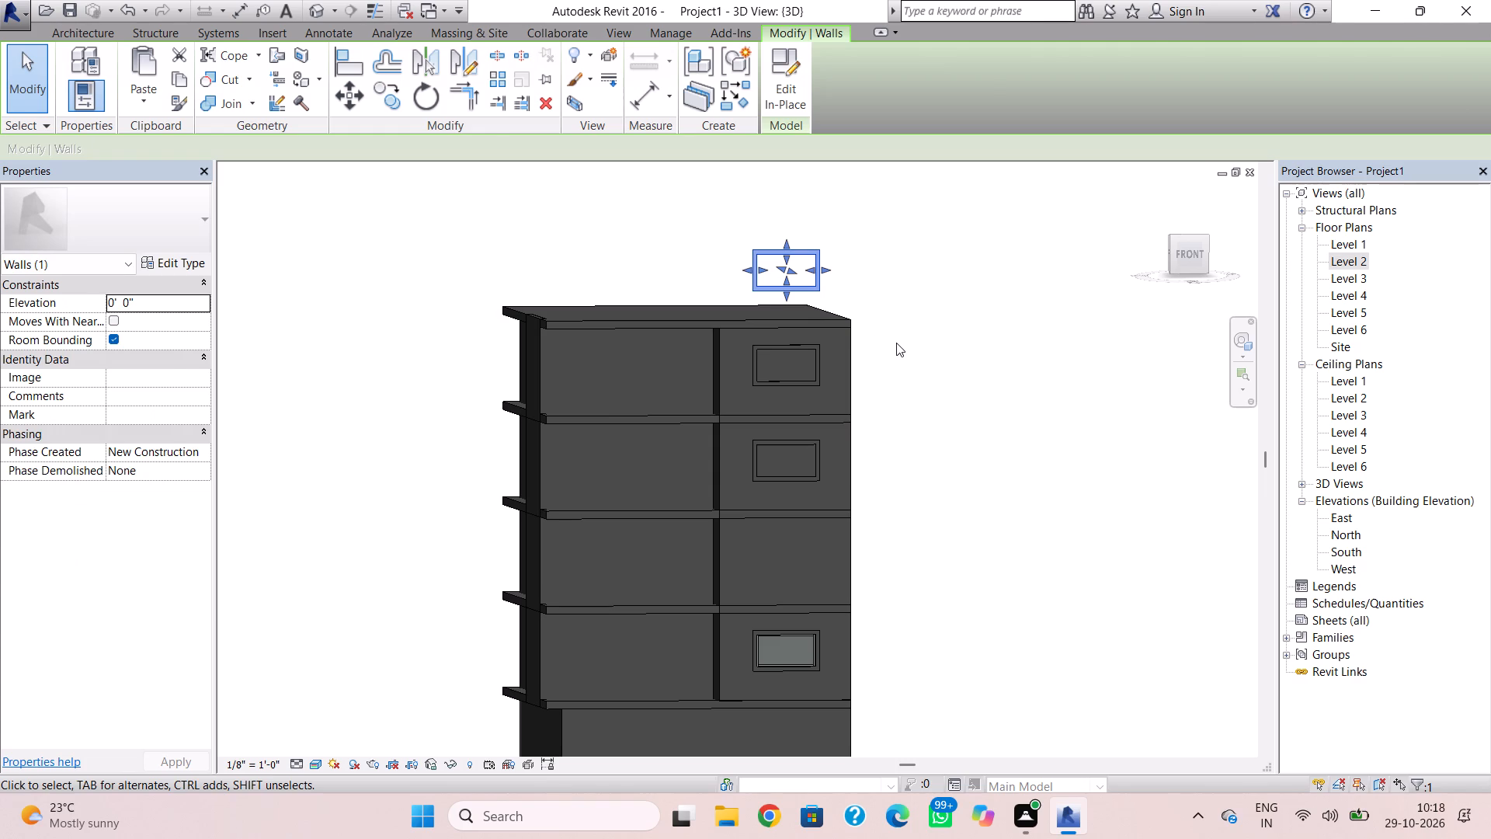
key(Delete)
Copy the glazed opening's frame again and paste it aligned to Level 2 to fill the storey without a frame.
click(816, 633)
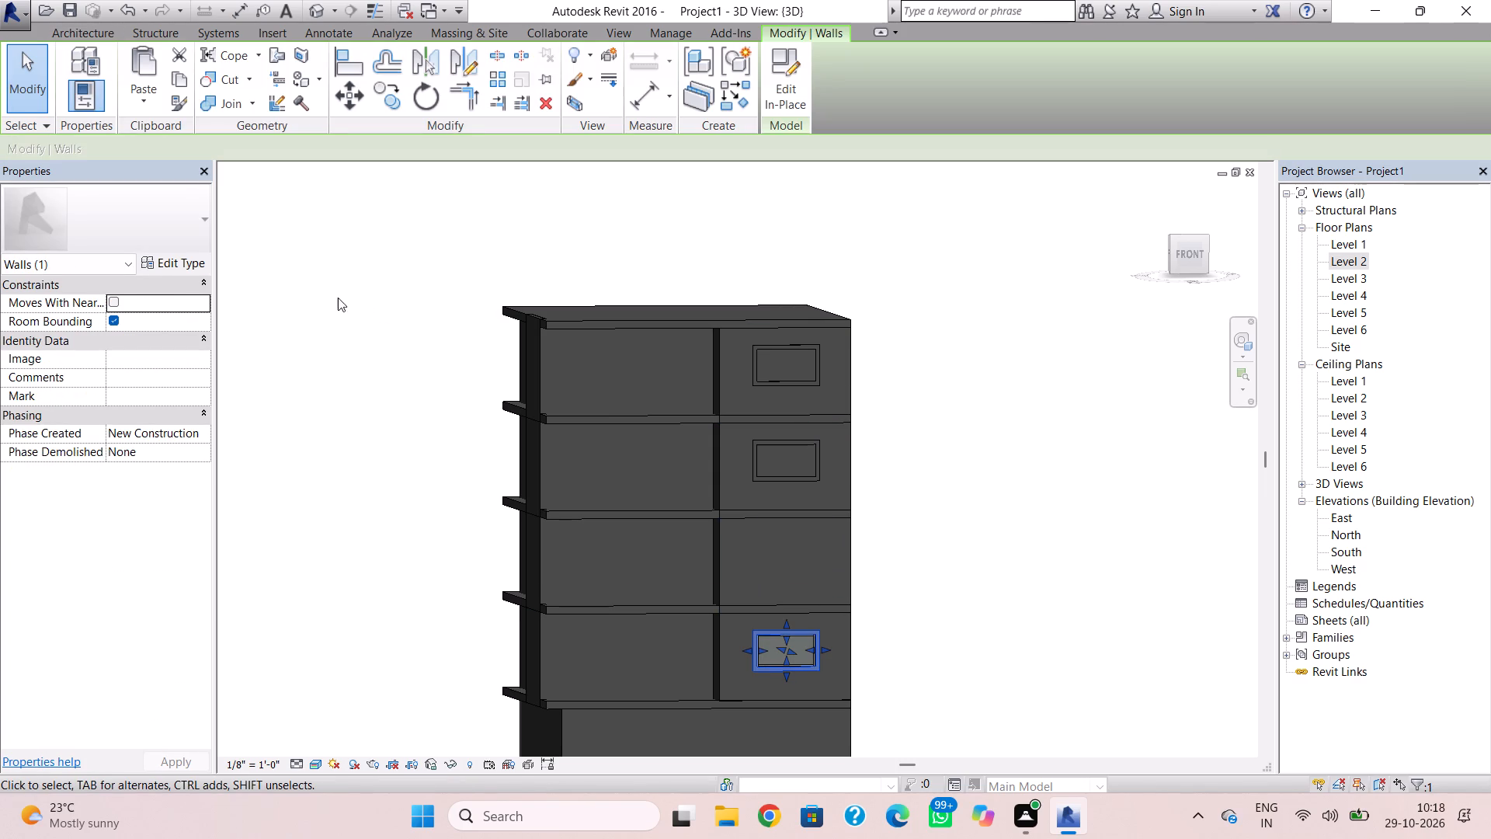
click(182, 82)
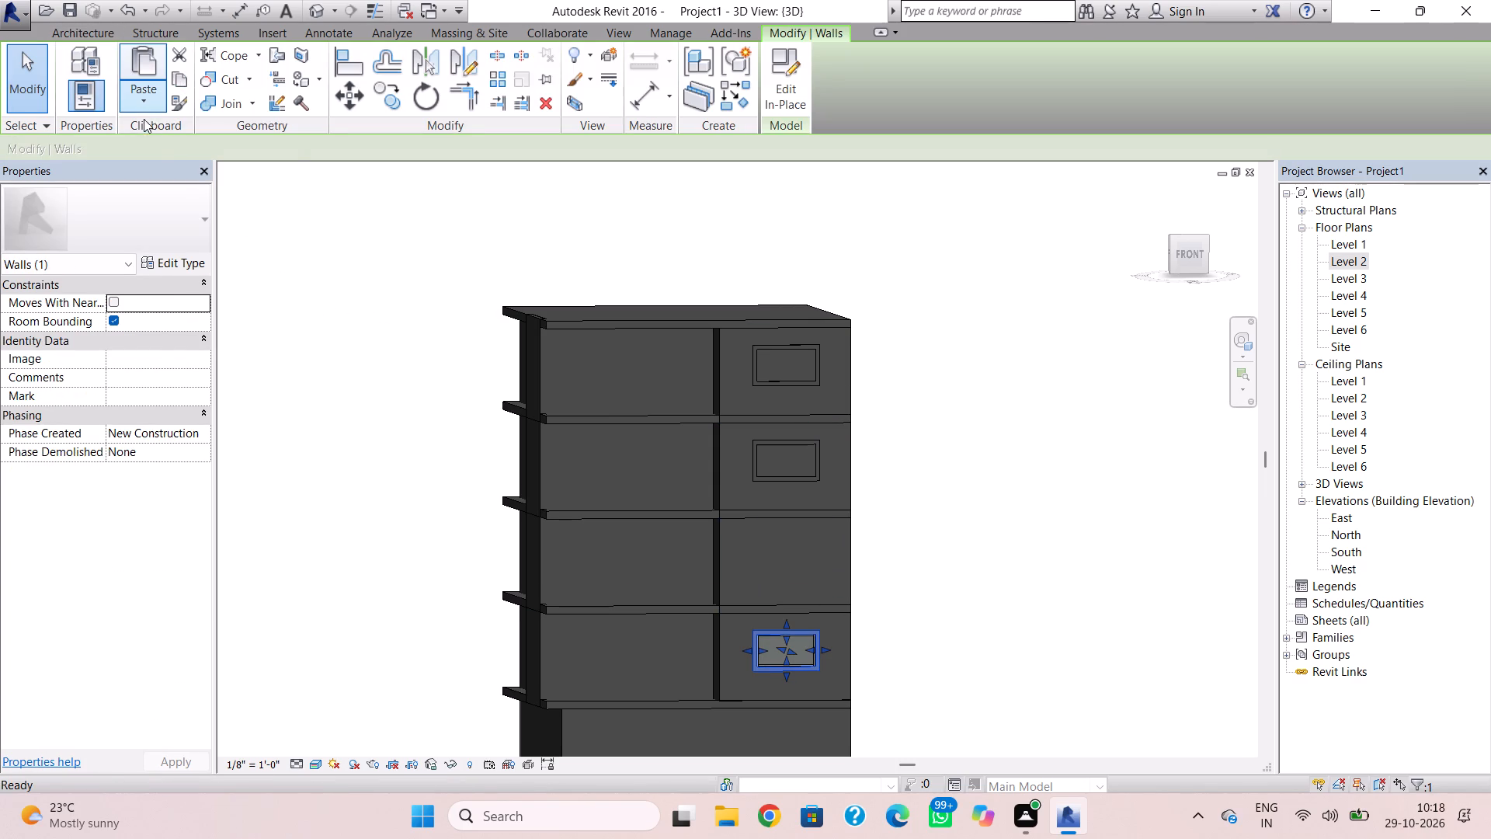
click(151, 108)
click(188, 174)
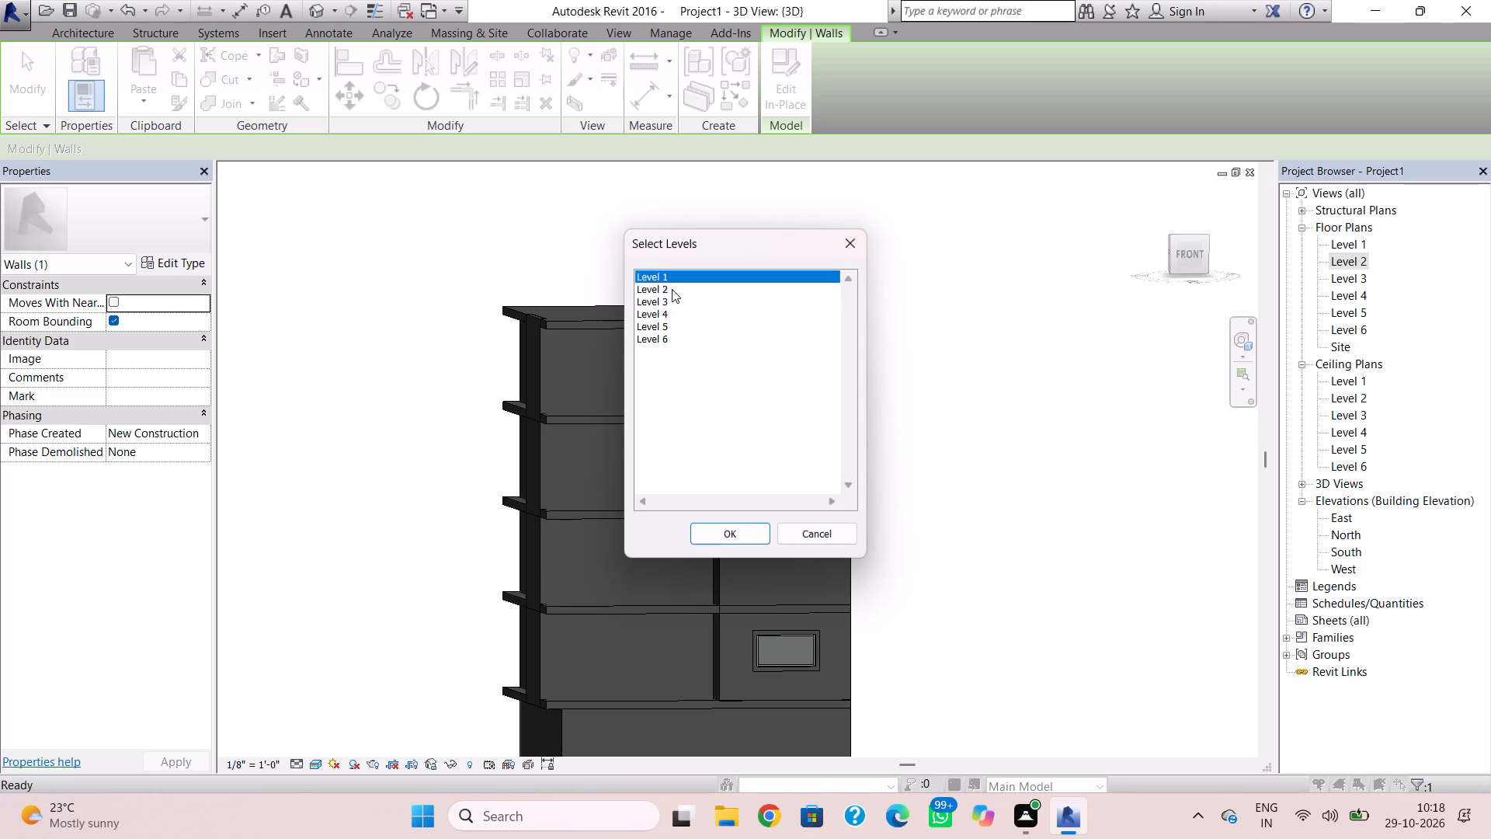
click(672, 289)
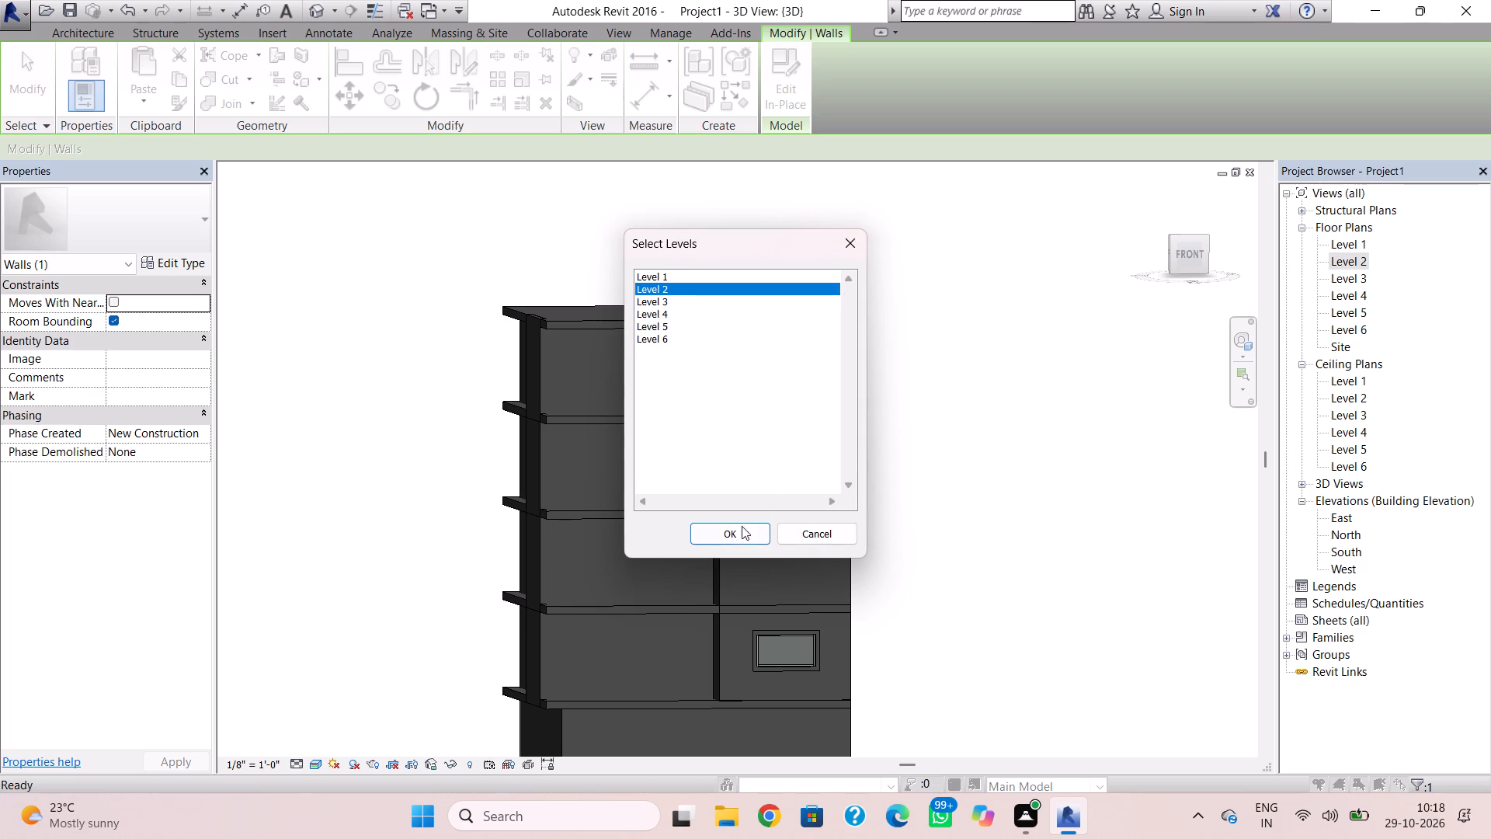
click(738, 532)
click(925, 465)
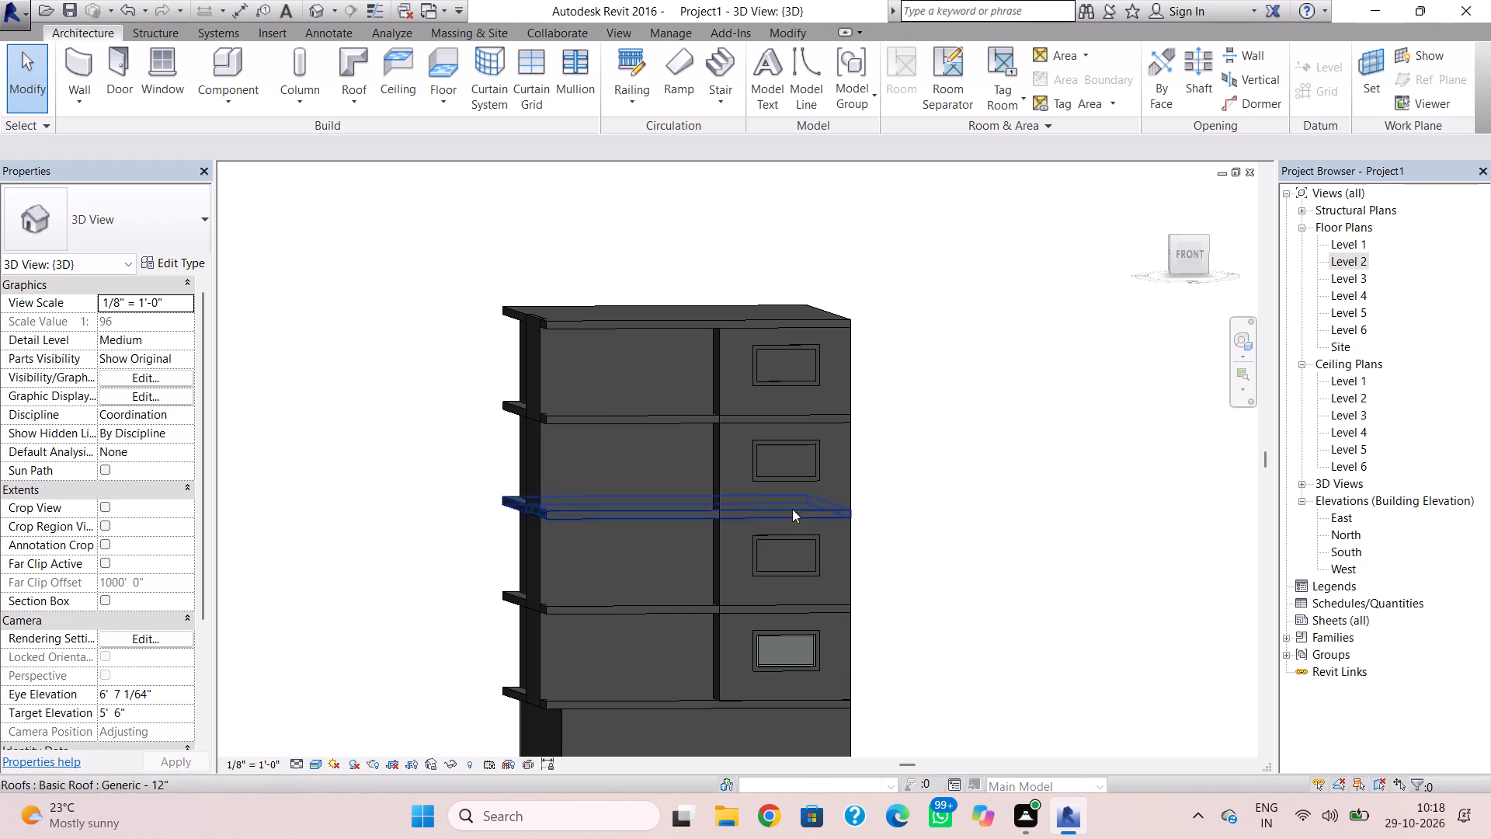
From the front view, edit the Level 3 wall's profile, adding a rectangle about 7' 6" wide traced along the frame's inner edges.
scroll(792, 511, down, 3)
middle_drag(792, 511, 789, 496)
scroll(792, 510, up, 1)
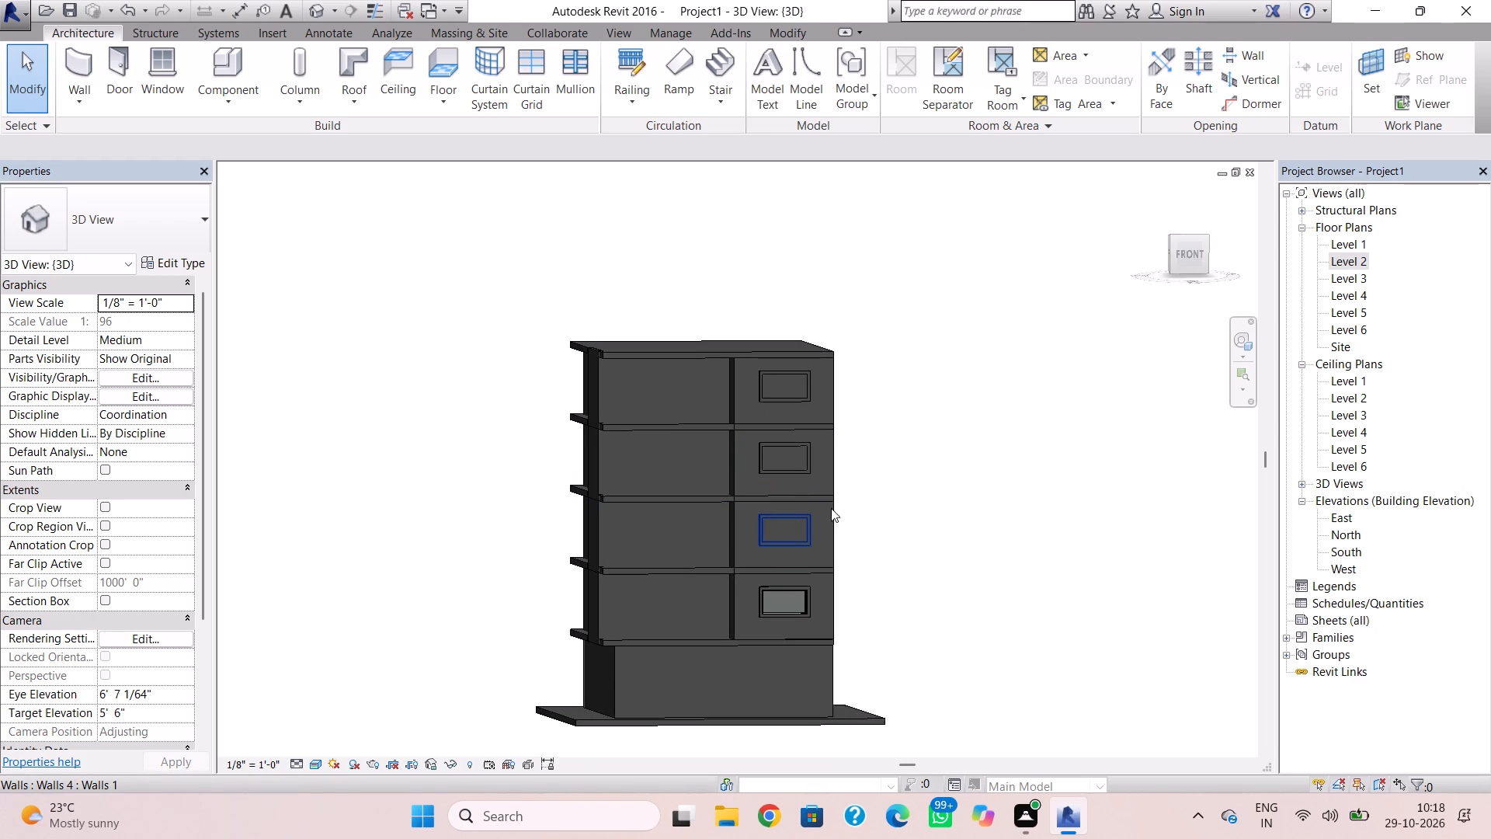
drag(1173, 252, 1216, 283)
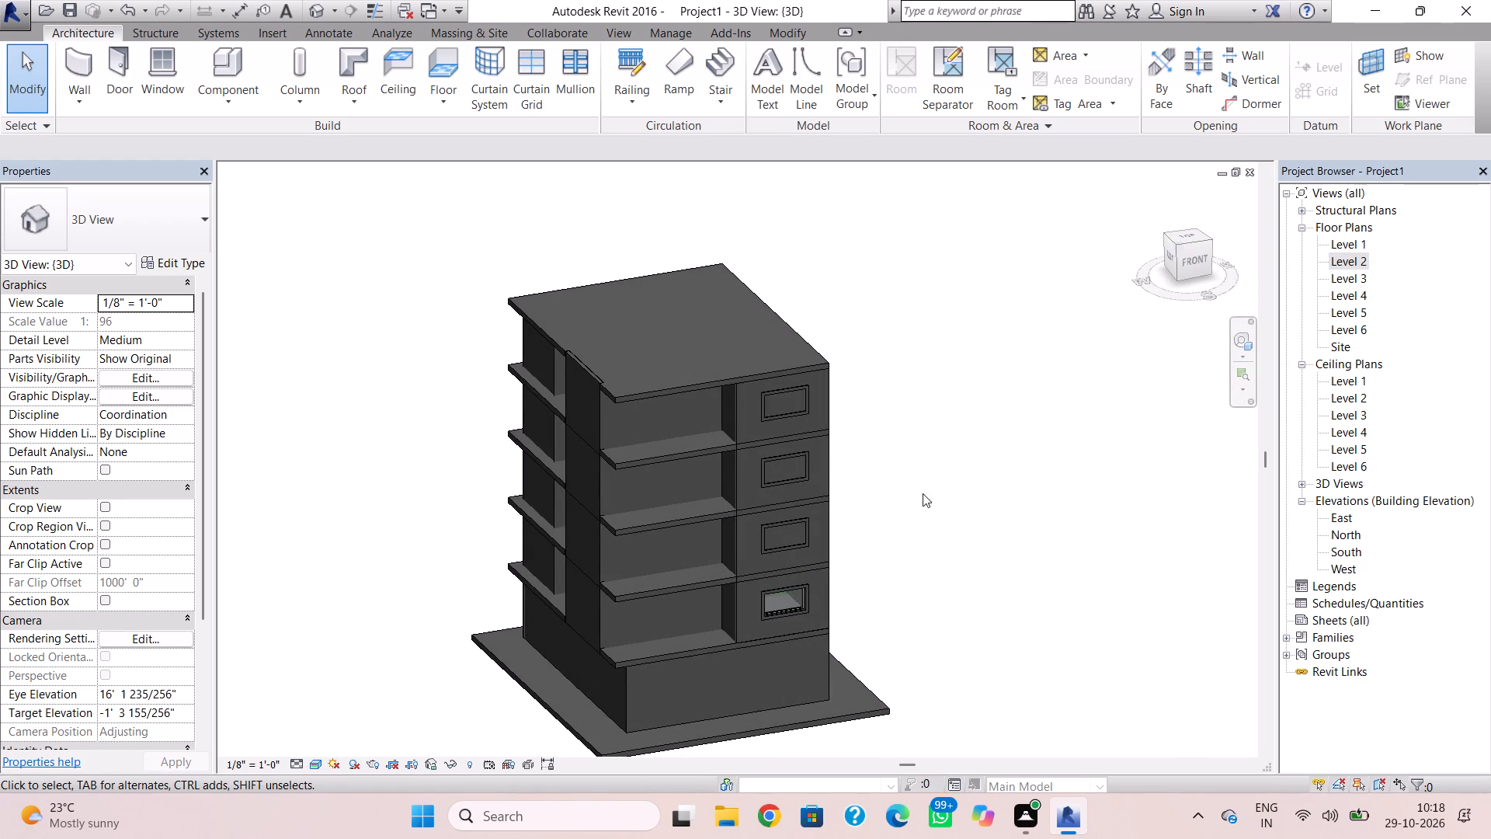
scroll(922, 493, up, 2)
click(1198, 260)
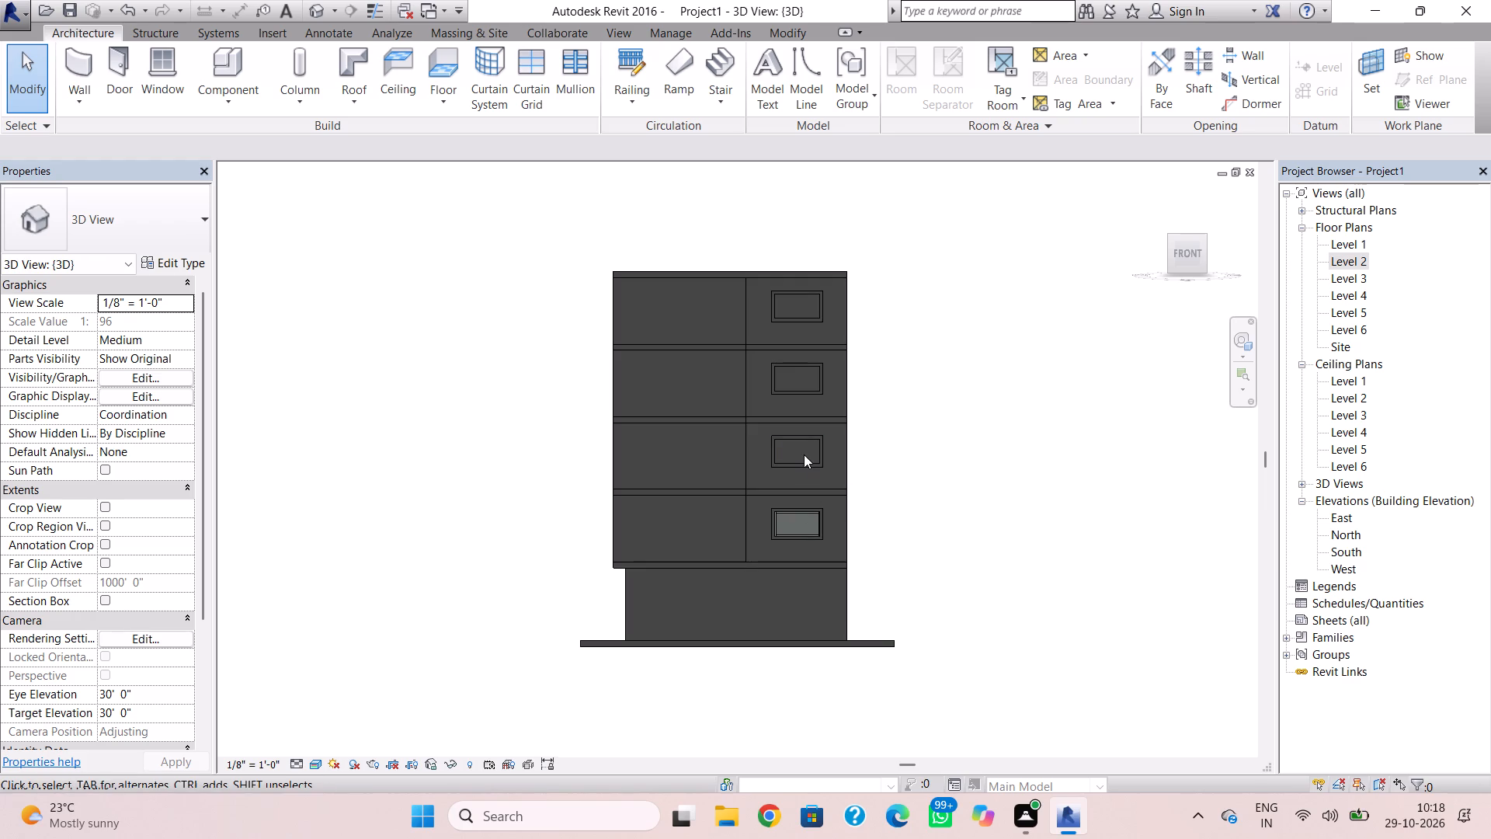
click(845, 475)
click(845, 475)
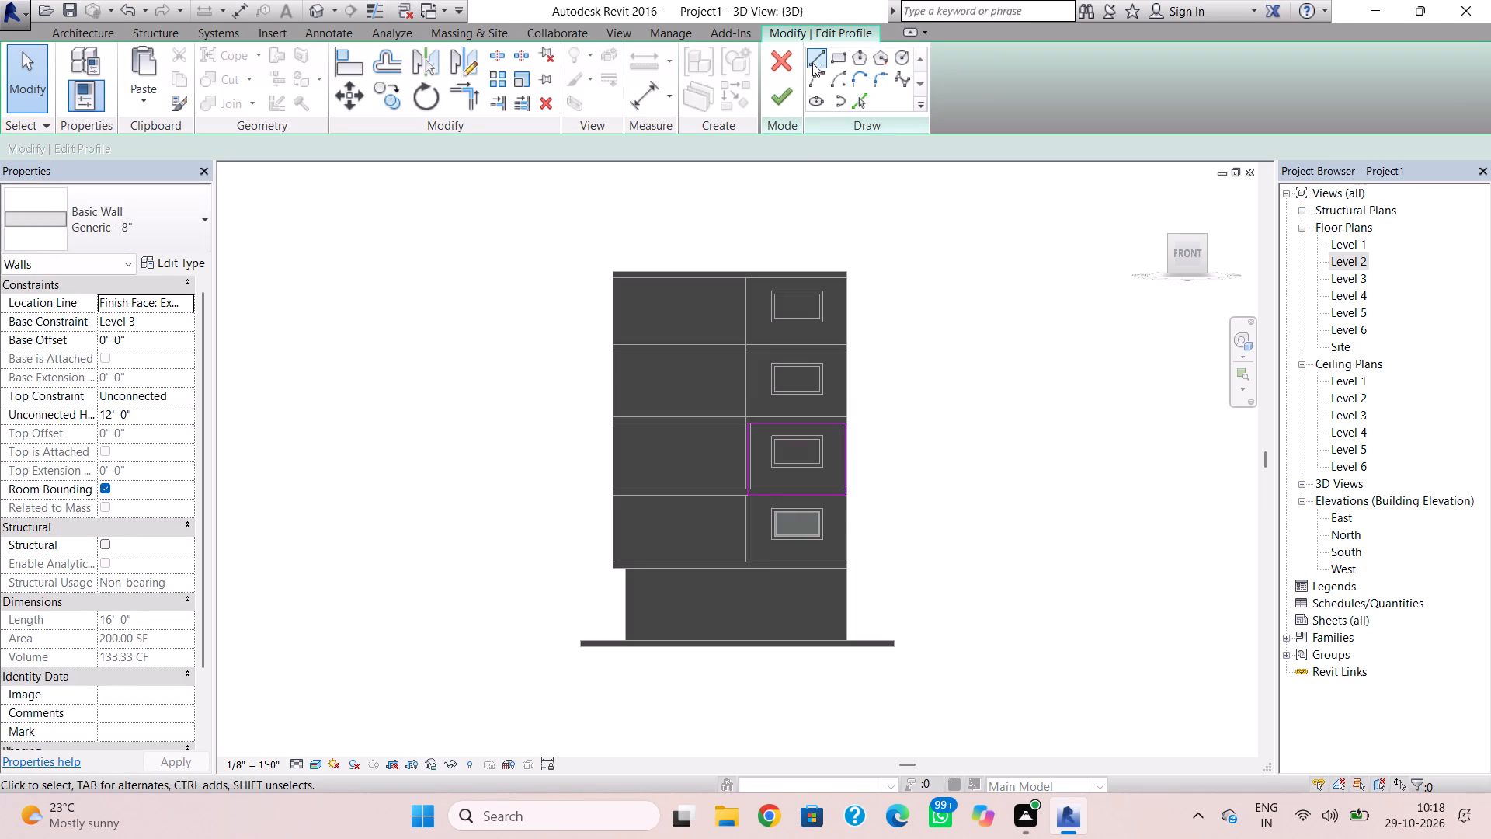
click(830, 57)
scroll(791, 468, up, 7)
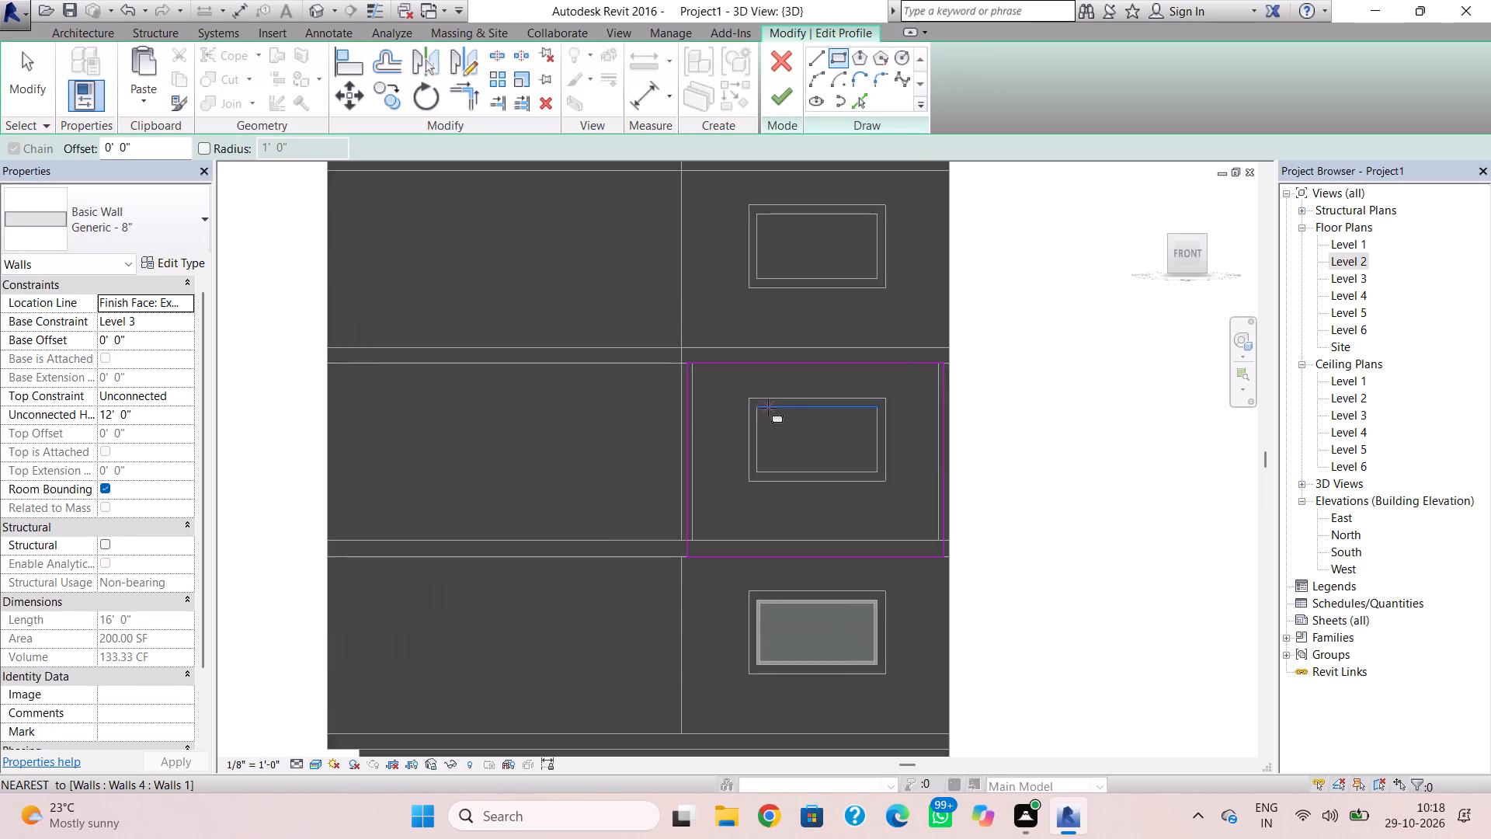
scroll(768, 408, up, 8)
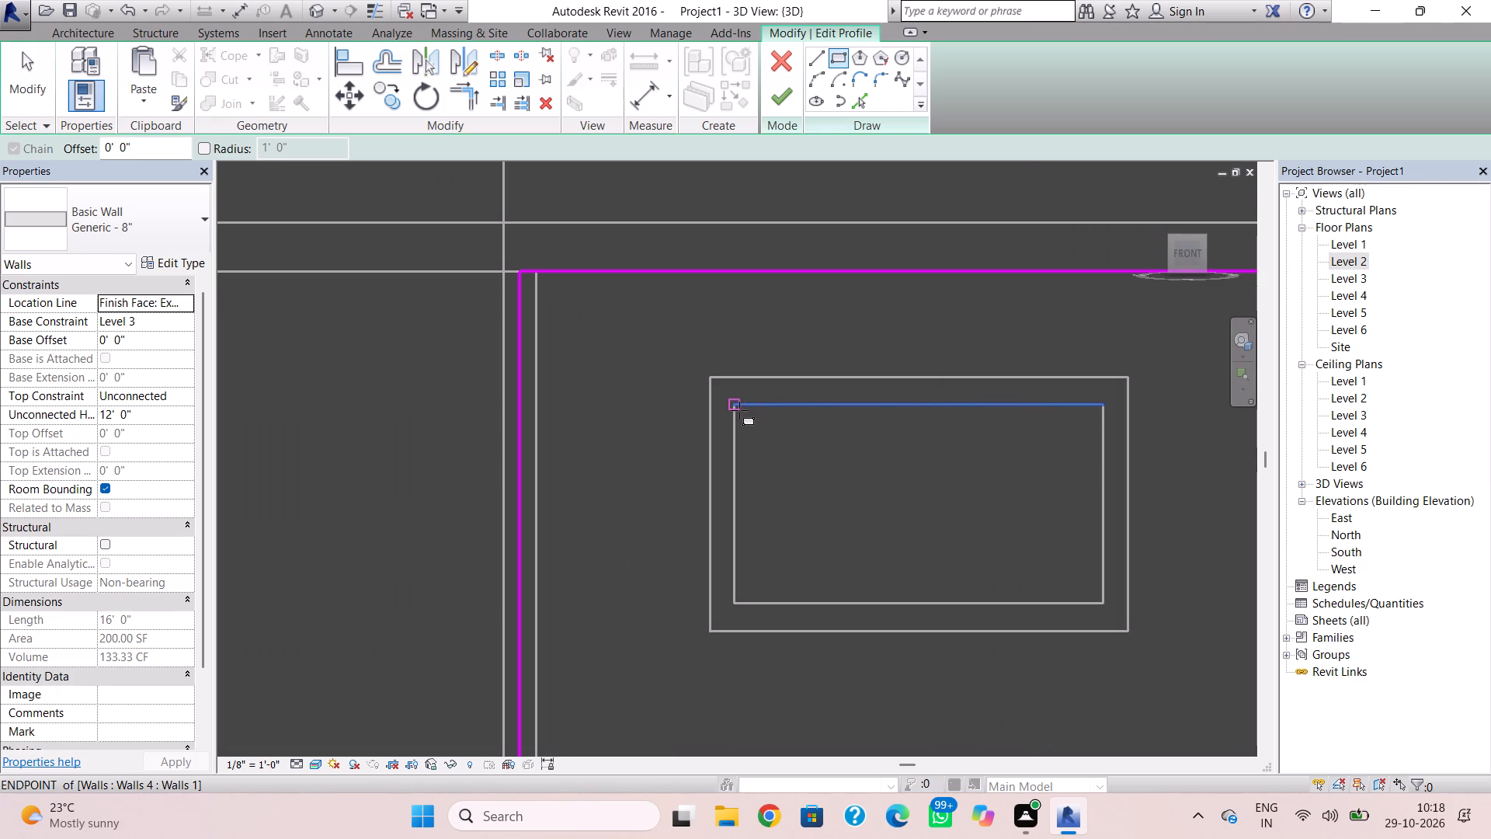
click(739, 410)
click(1108, 603)
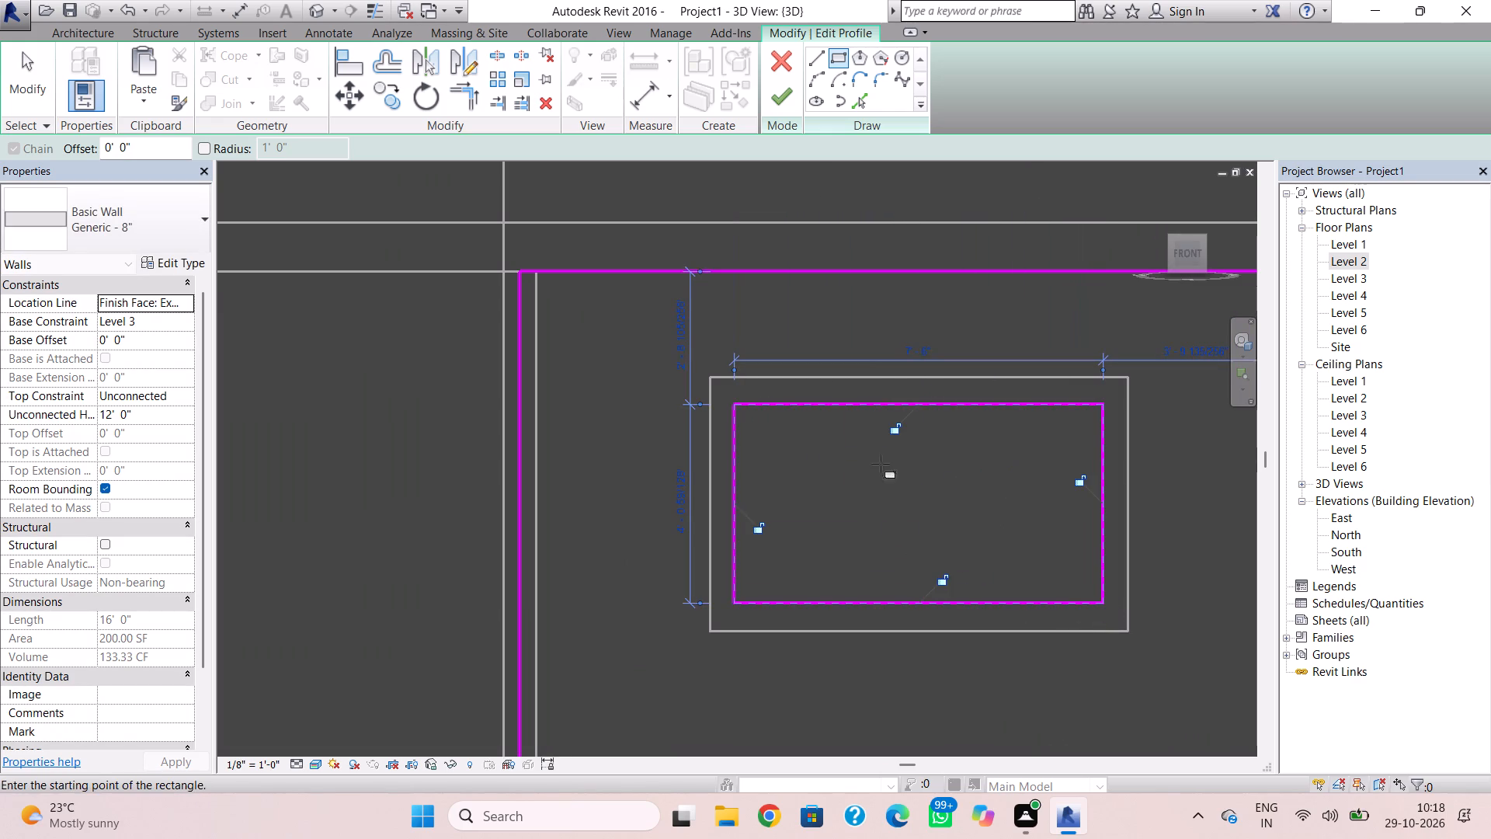
drag(778, 97, 784, 106)
Edit the Level 4 wall's profile to cut a rectangular opening about 7' 6" wide along the inner edges of its frame.
scroll(866, 453, down, 3)
scroll(912, 346, down, 3)
middle_drag(912, 350, 918, 379)
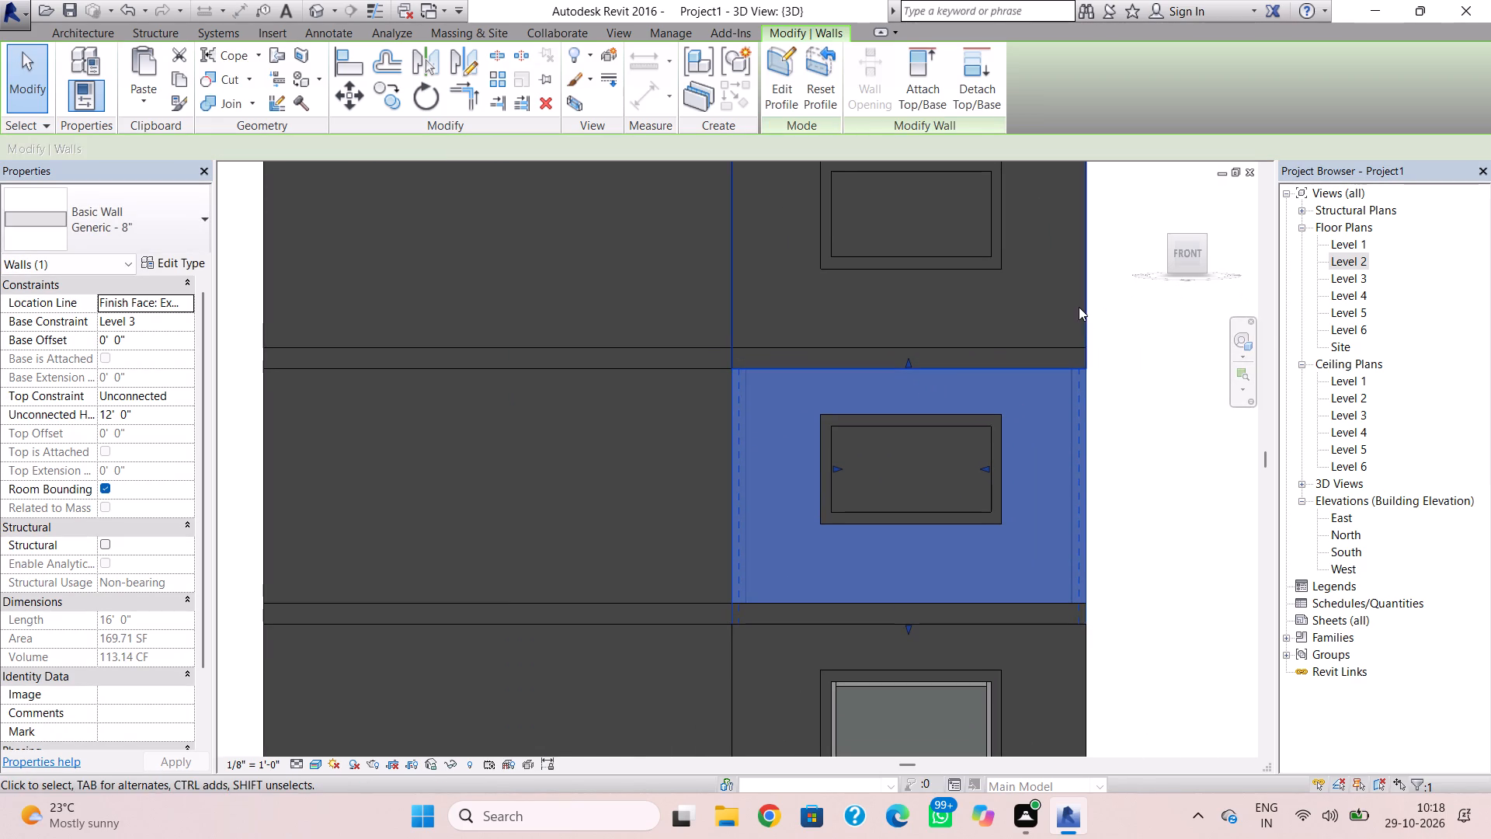
click(1085, 306)
click(1084, 306)
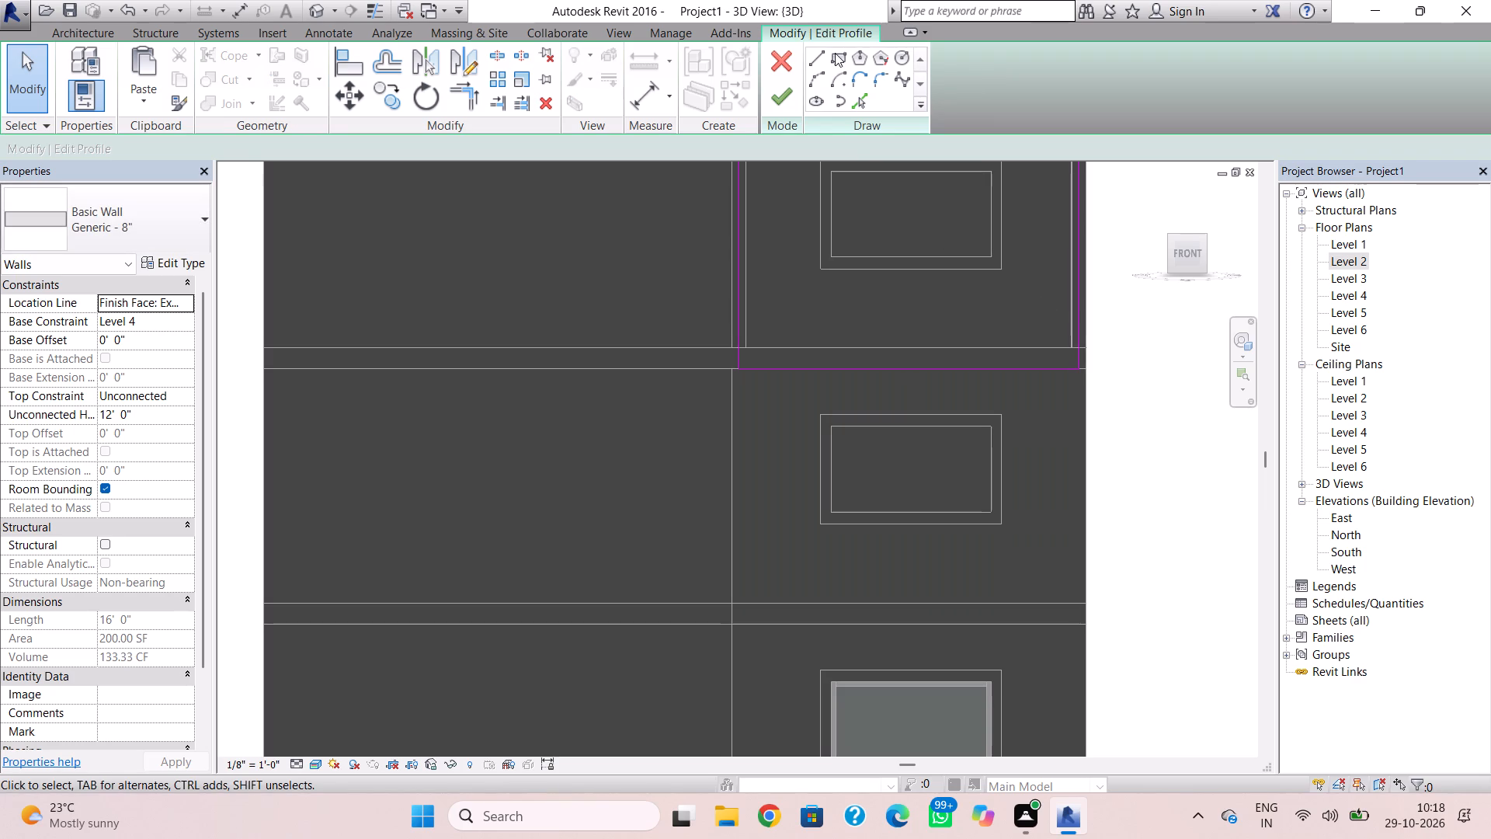
click(835, 52)
middle_drag(922, 205, 915, 304)
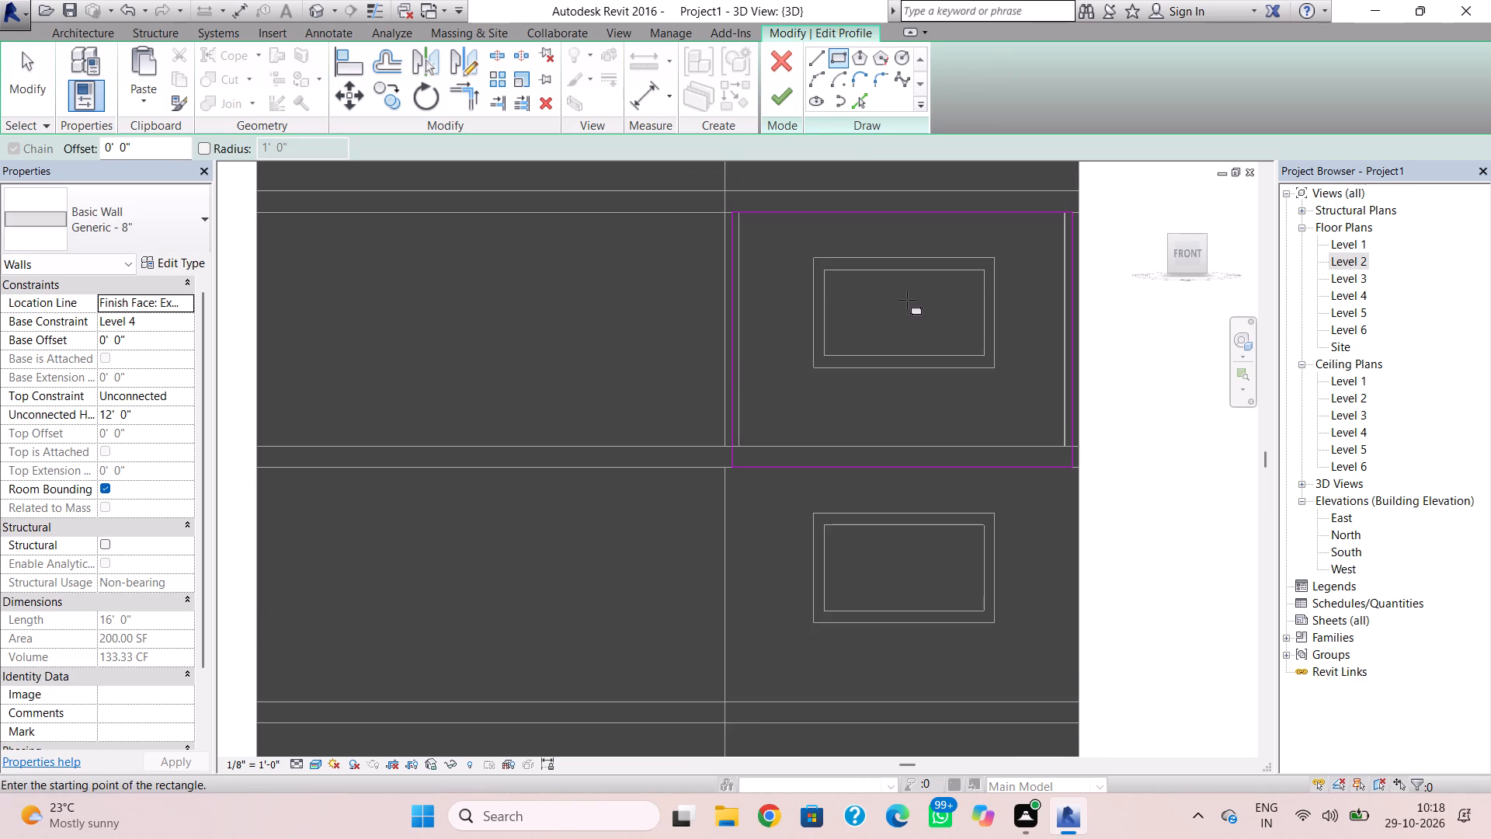
click(829, 270)
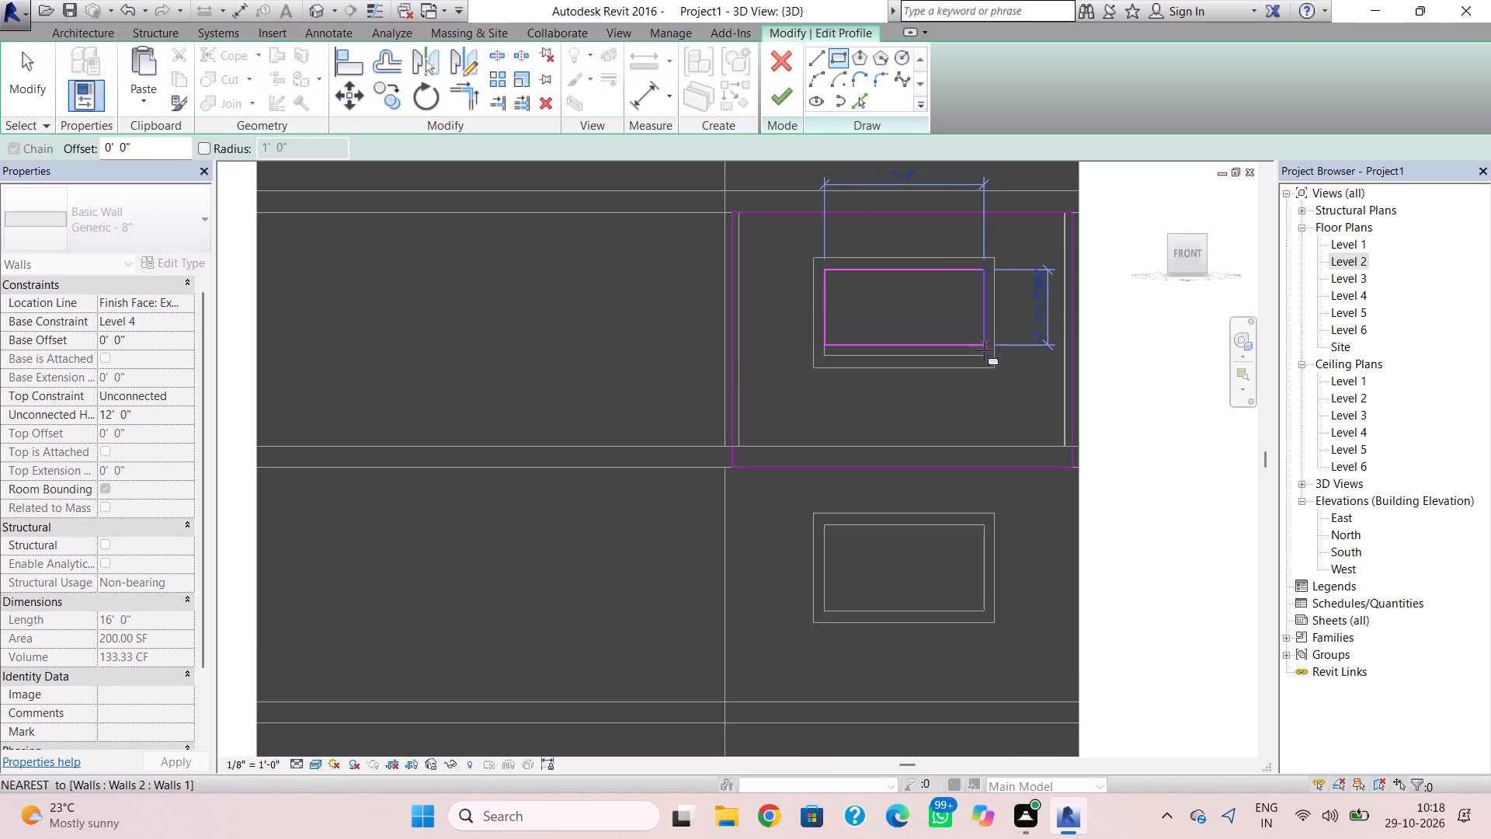
click(981, 353)
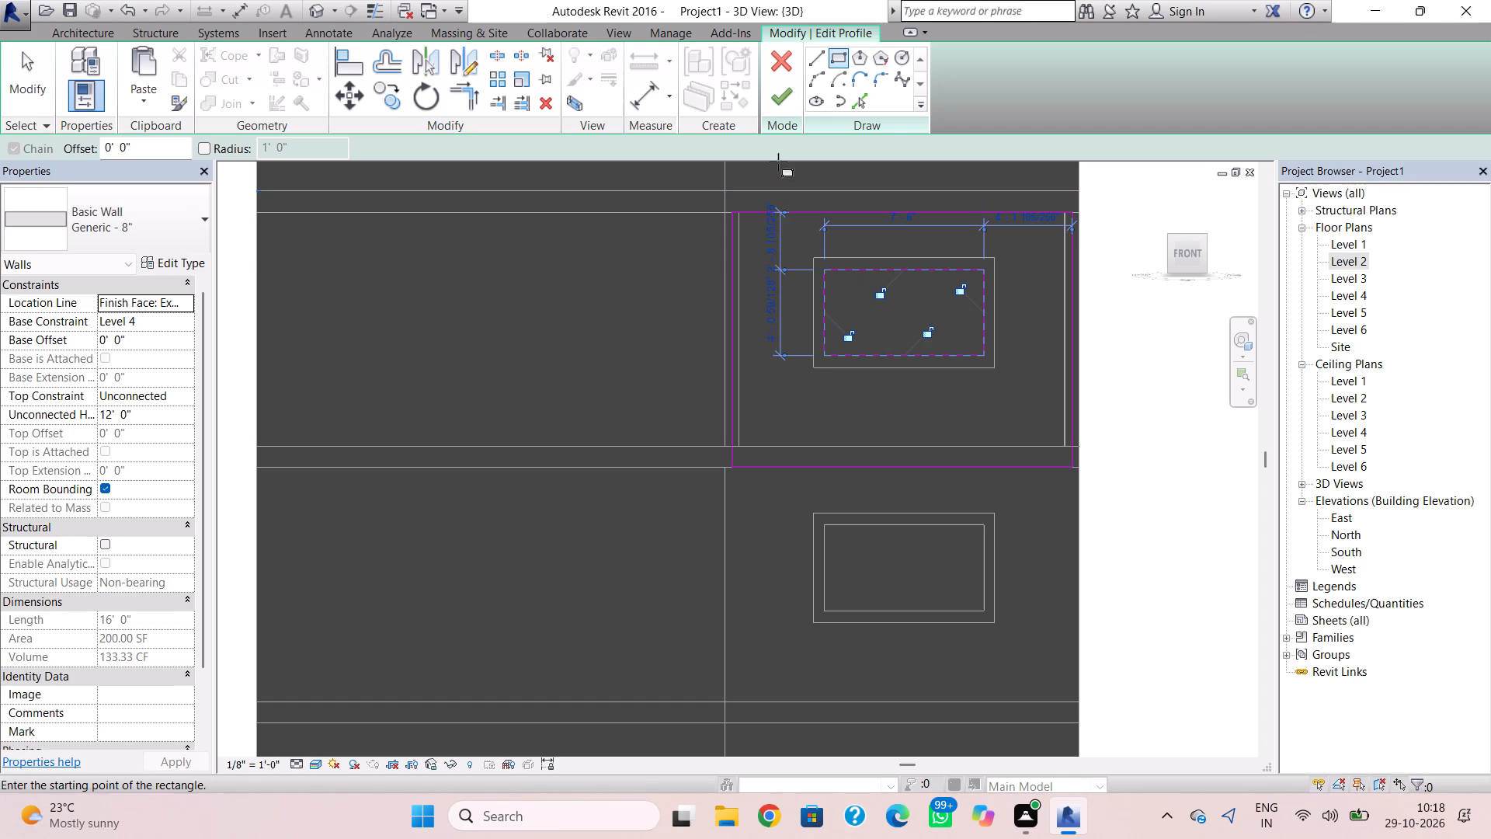
click(787, 81)
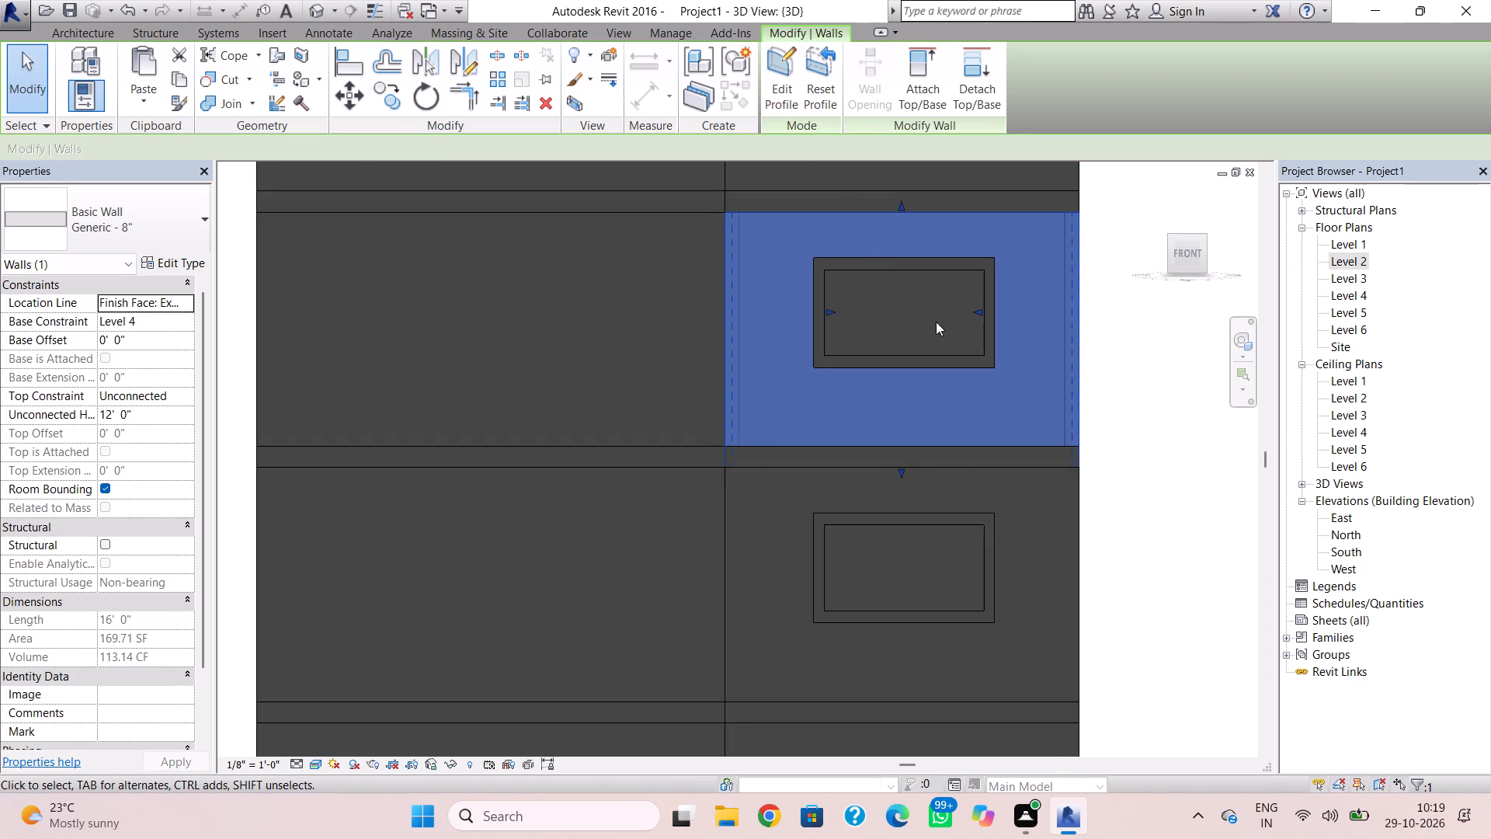
click(1104, 337)
Edit the Level 5 wall's profile to cut a rectangular opening along the inner edges of its frame.
scroll(1080, 353, down, 1)
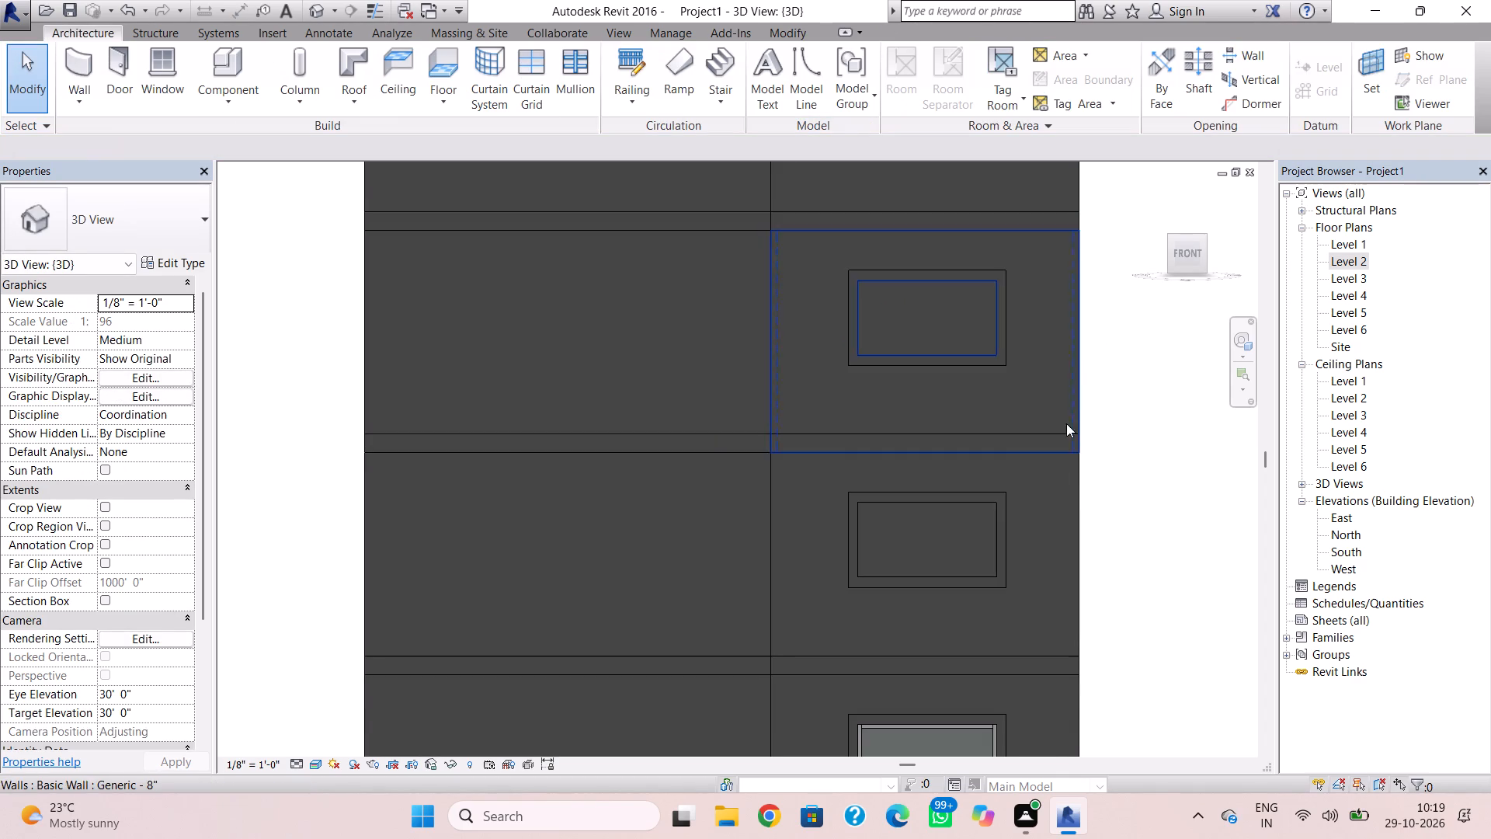
middle_drag(1010, 397, 938, 581)
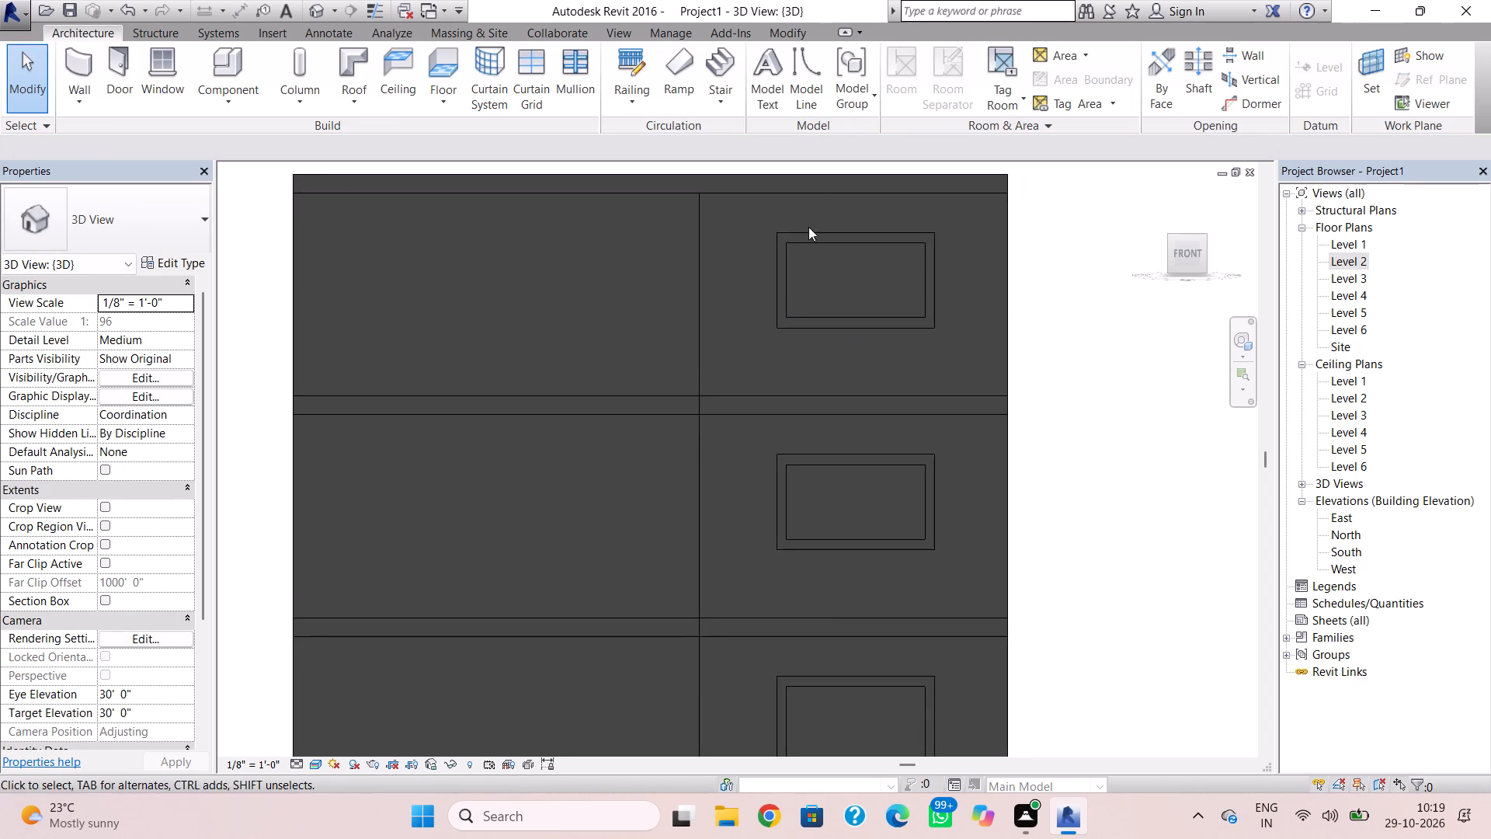
click(1001, 303)
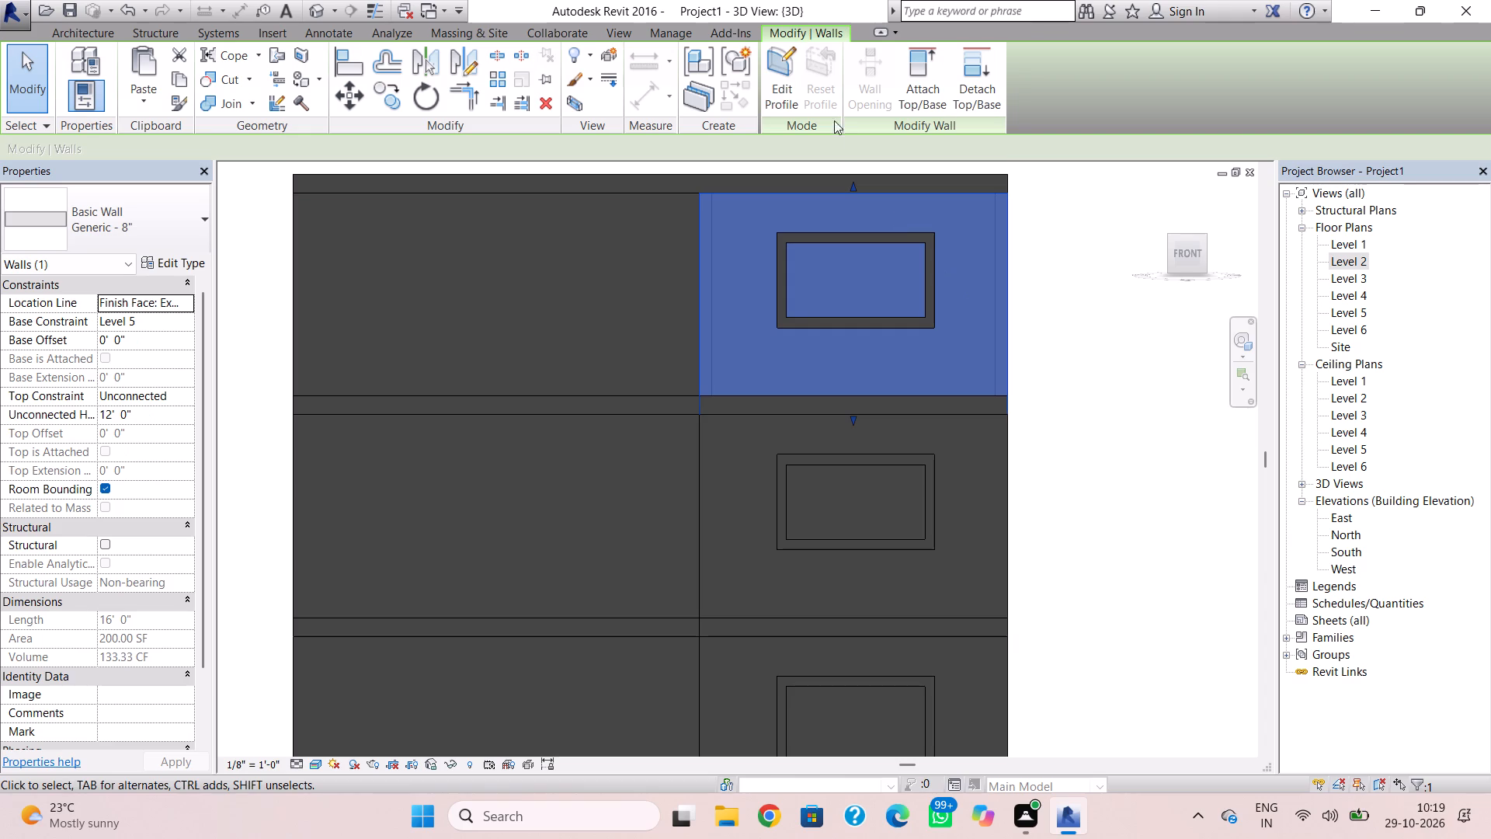
click(791, 68)
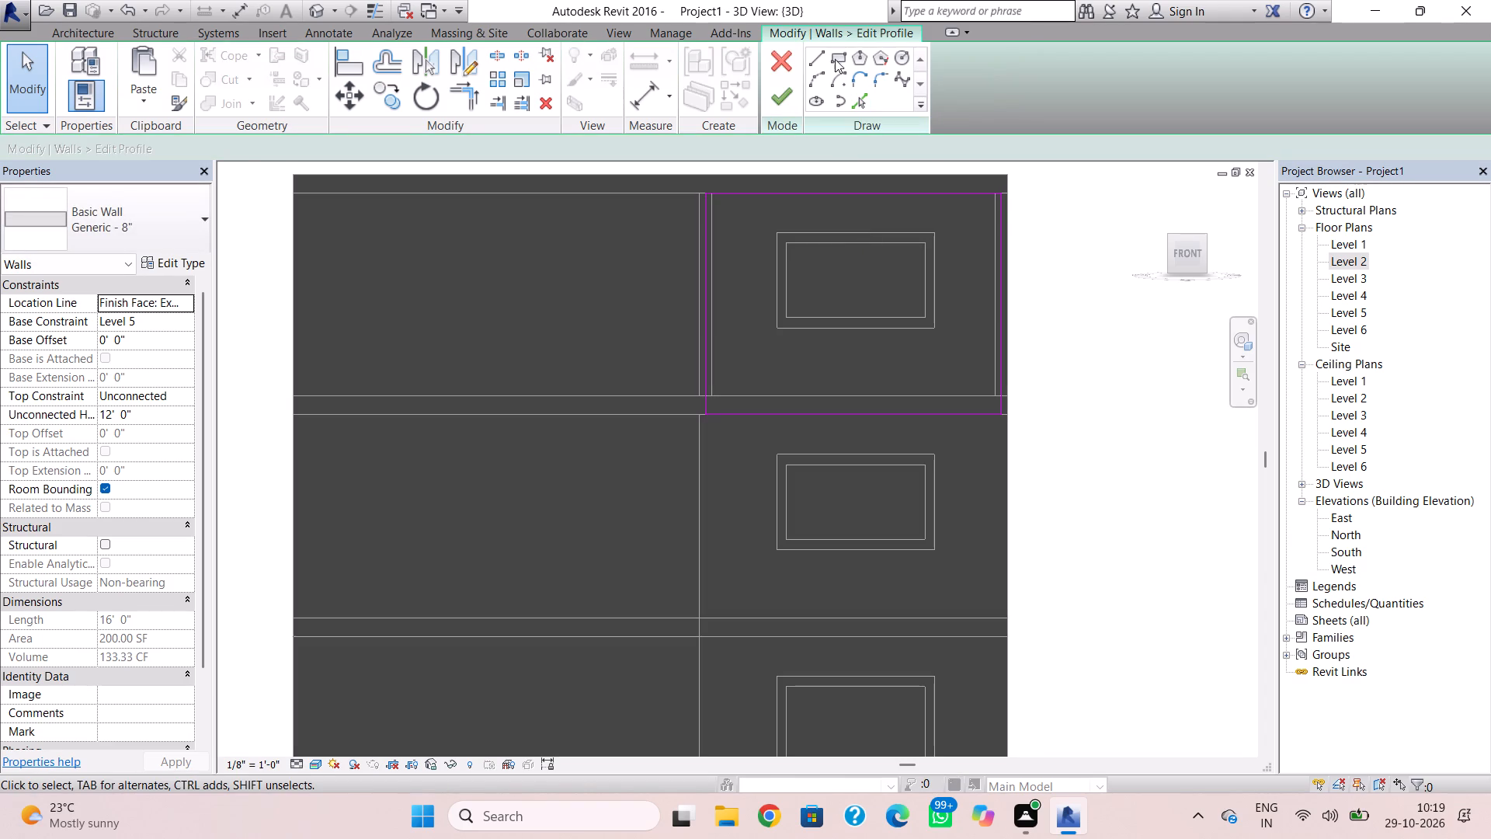
click(835, 58)
click(789, 242)
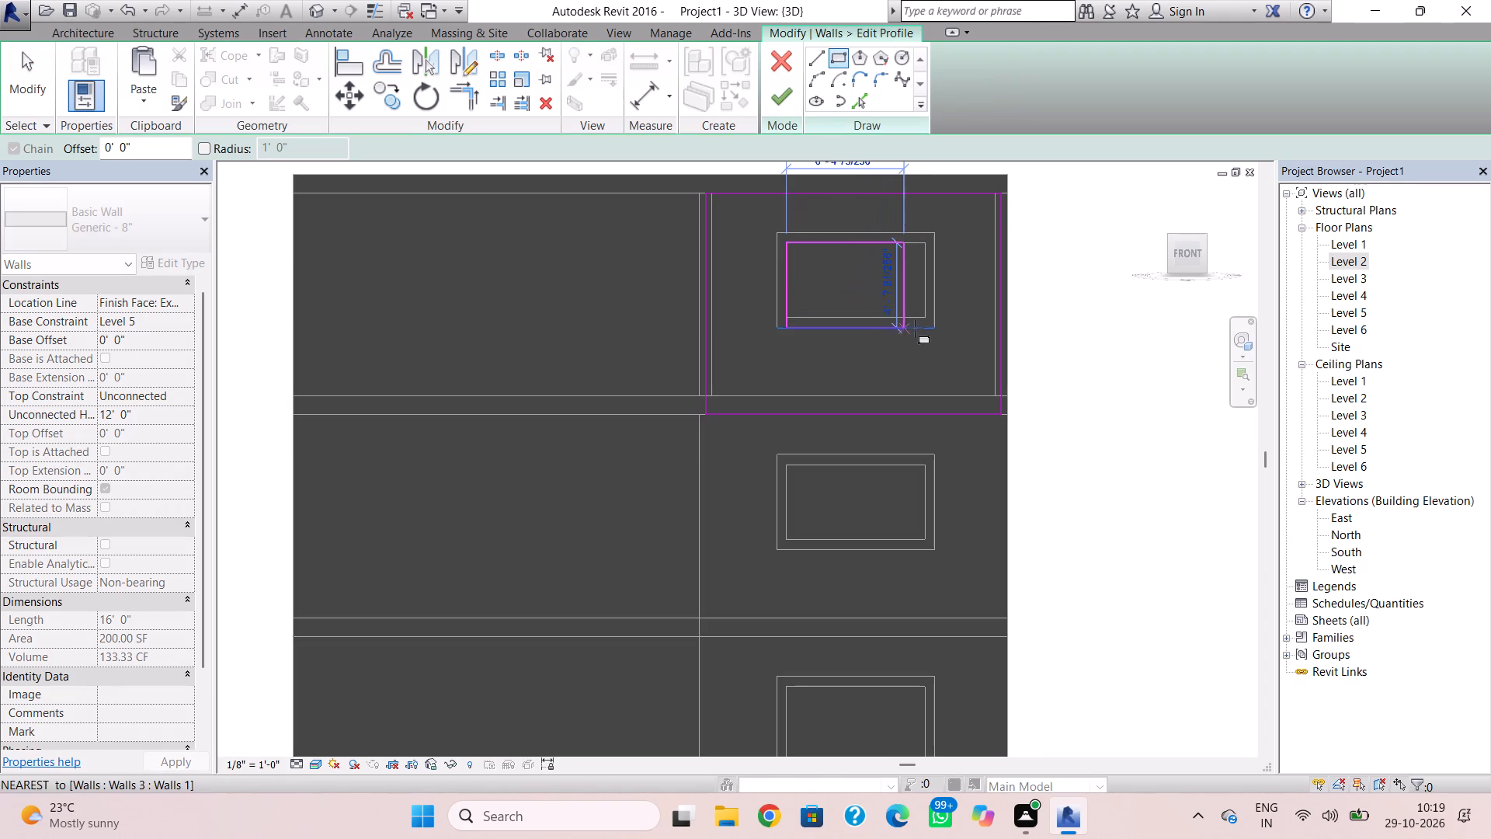
click(924, 316)
click(1060, 311)
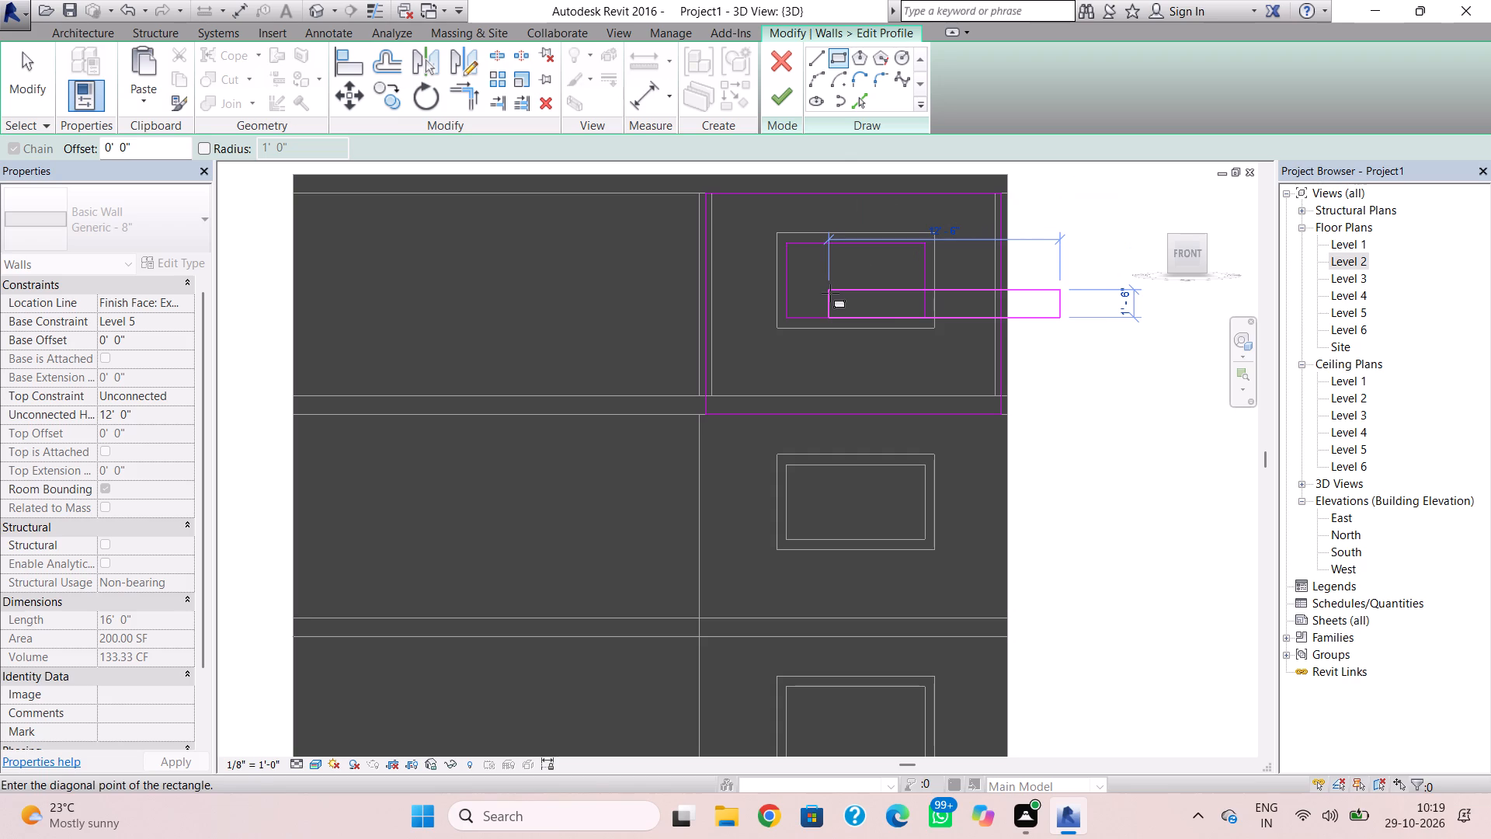
key(Escape)
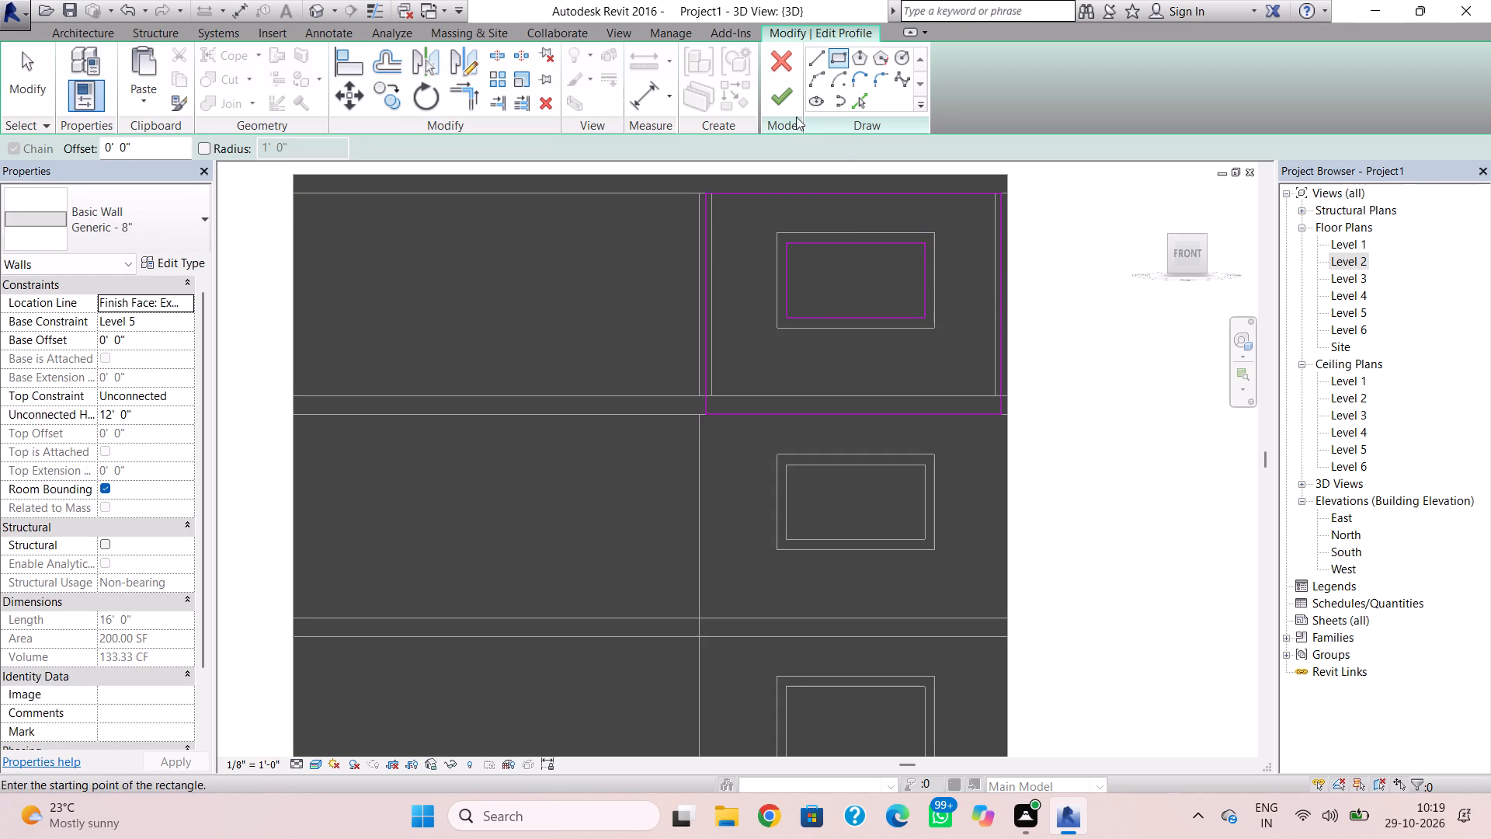
click(780, 99)
scroll(832, 386, down, 3)
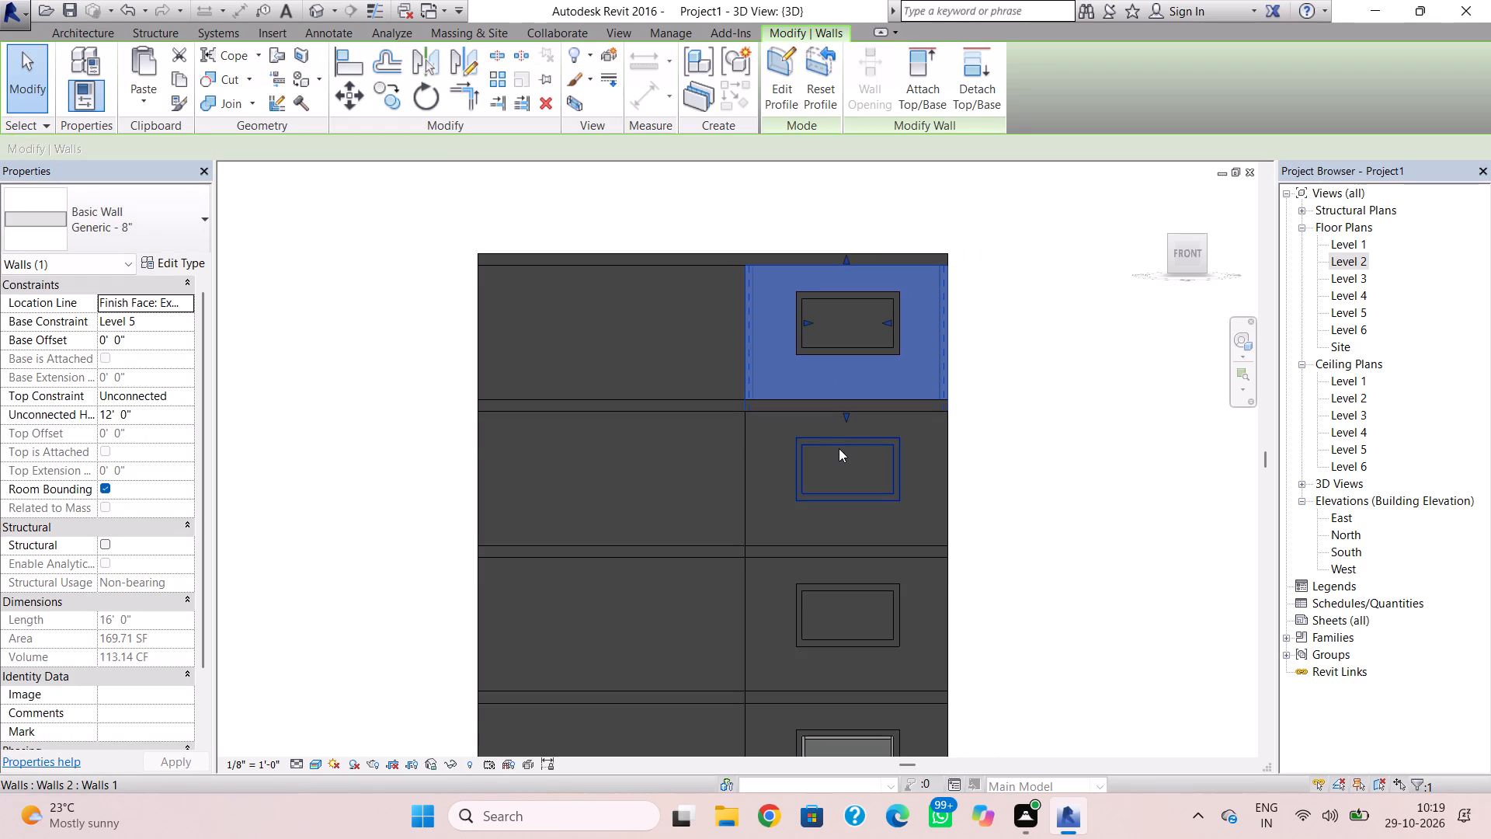
scroll(853, 530, down, 1)
click(1044, 496)
Copy the mullioned curtain wall from the Level 2 opening and paste it aligned to Levels 2 through 5.
scroll(837, 568, down, 2)
middle_drag(808, 559, 791, 500)
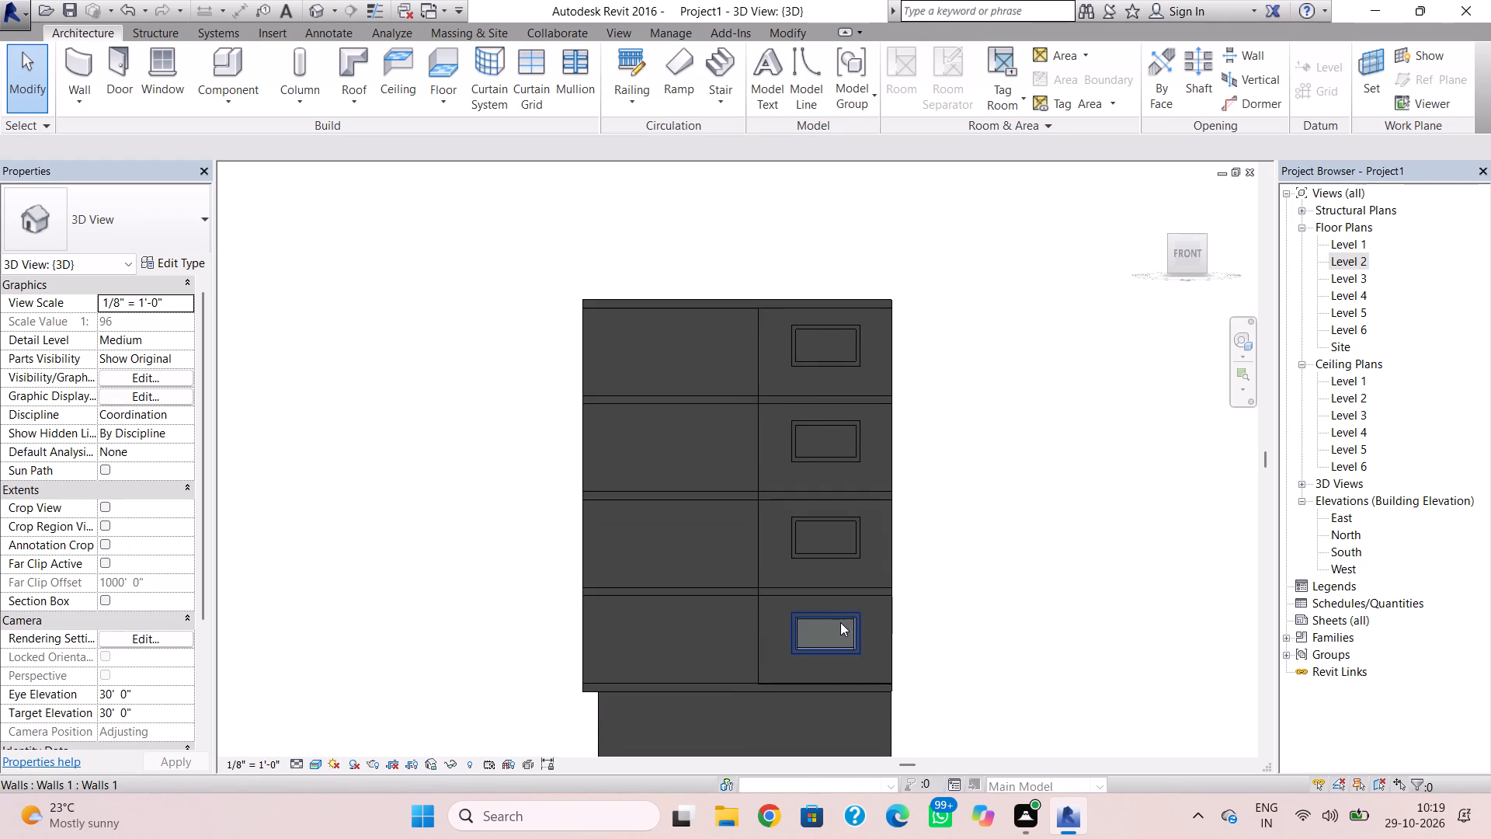
scroll(846, 625, up, 7)
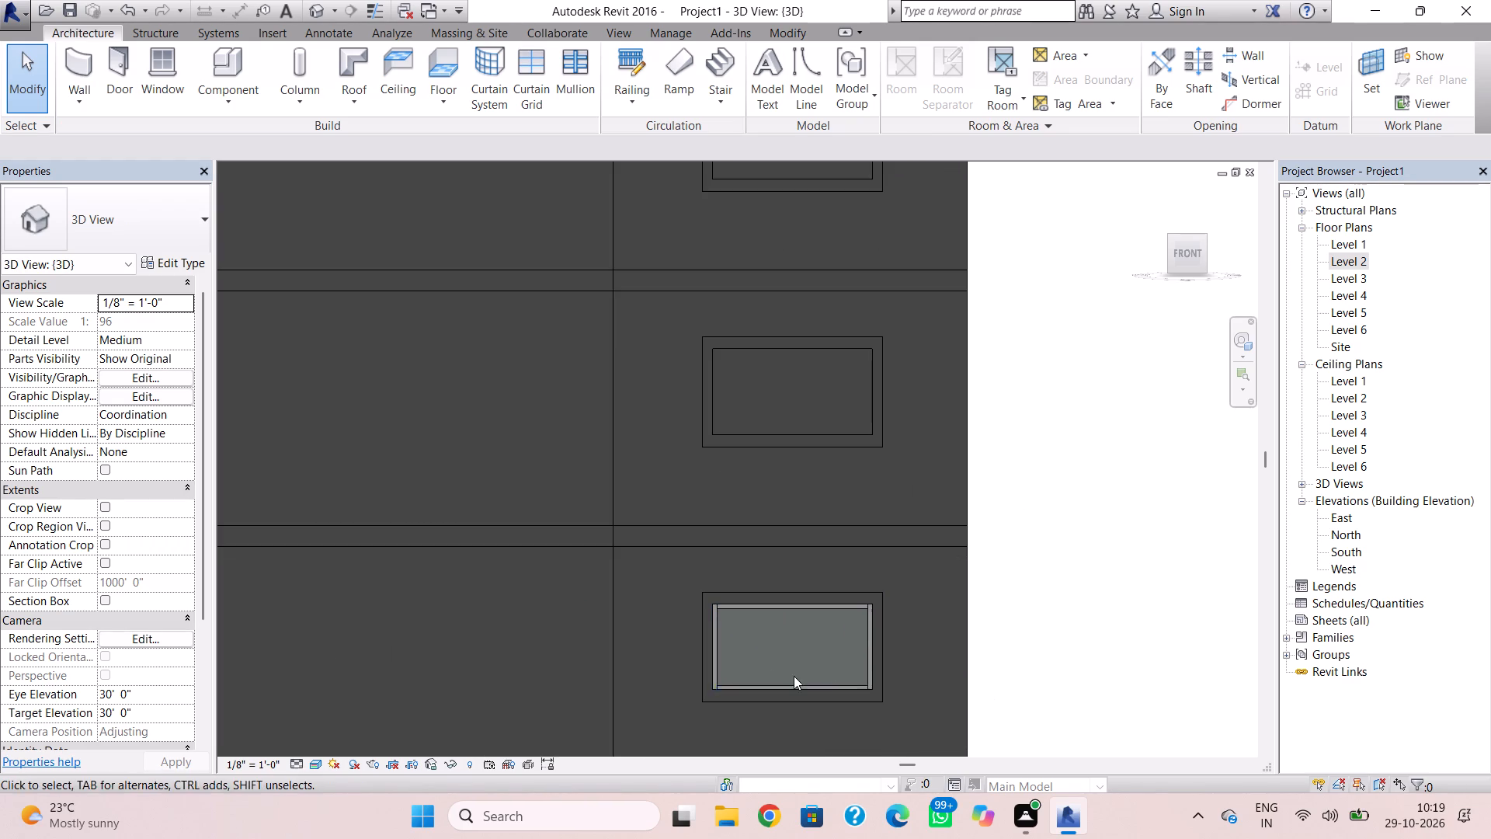
scroll(776, 673, up, 4)
click(693, 677)
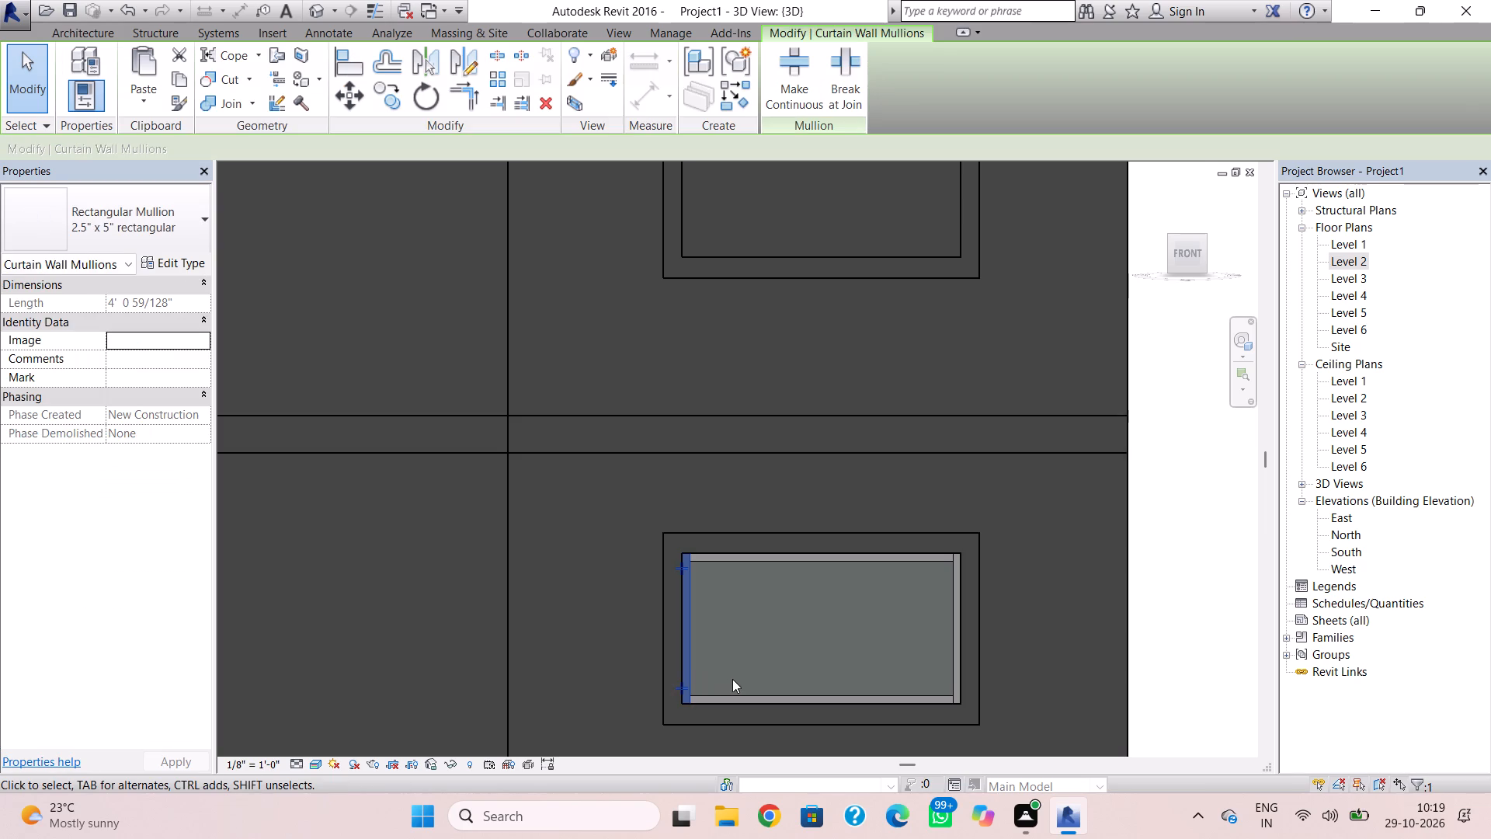
click(753, 693)
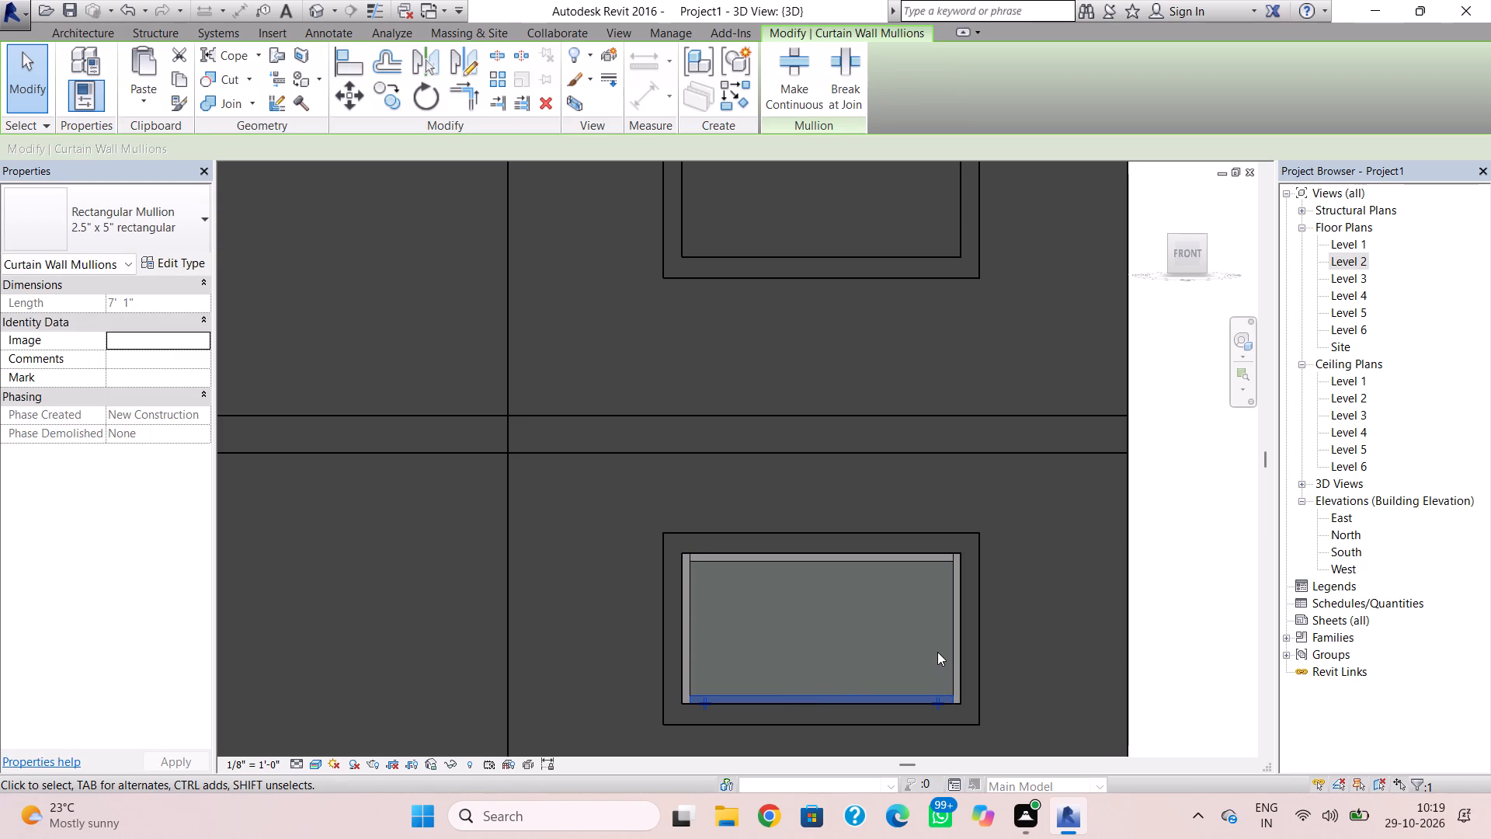
click(967, 582)
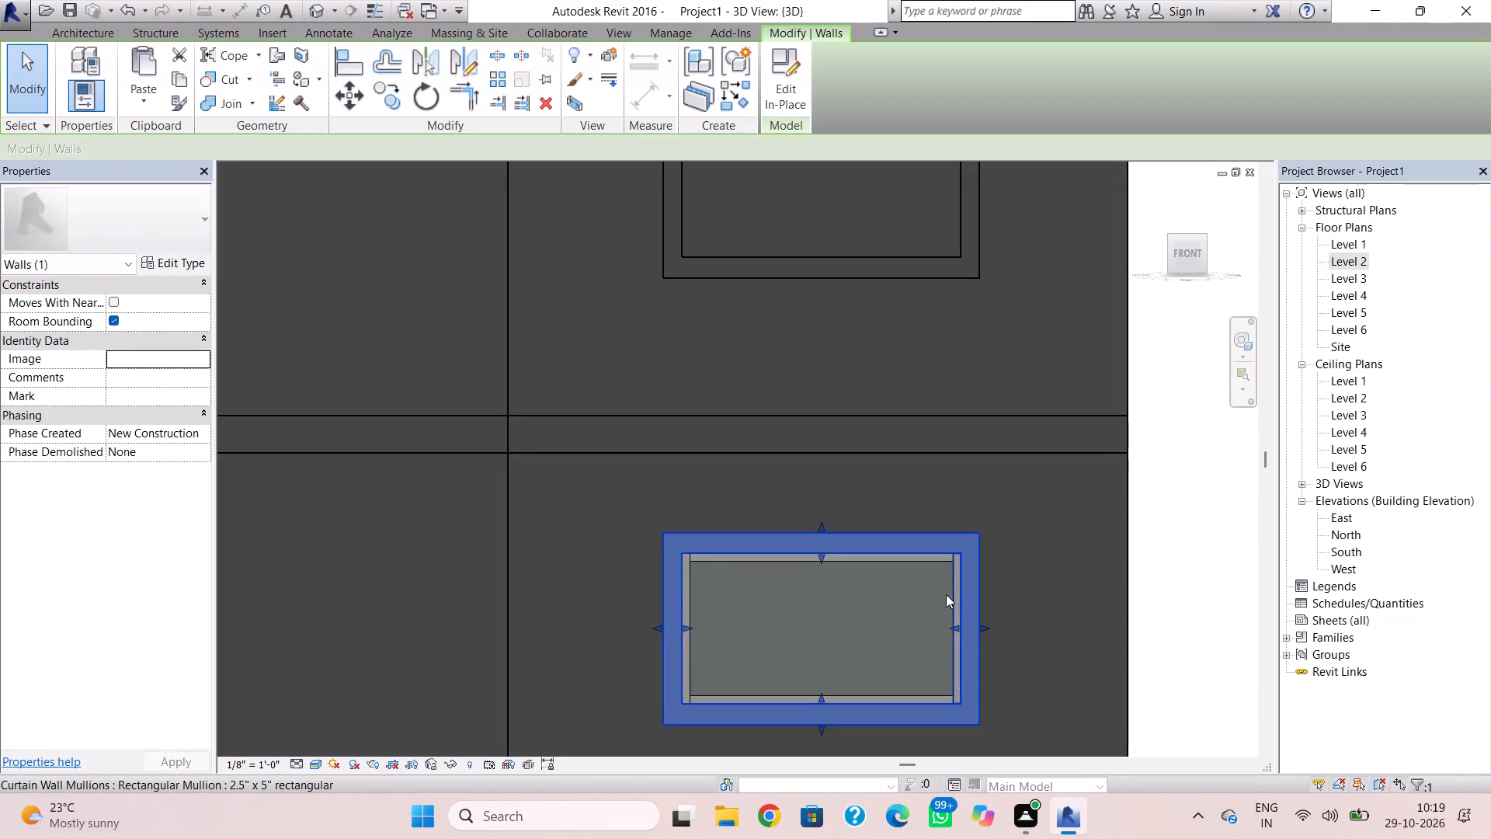
key(Escape)
shift+right_drag(890, 605, 950, 629)
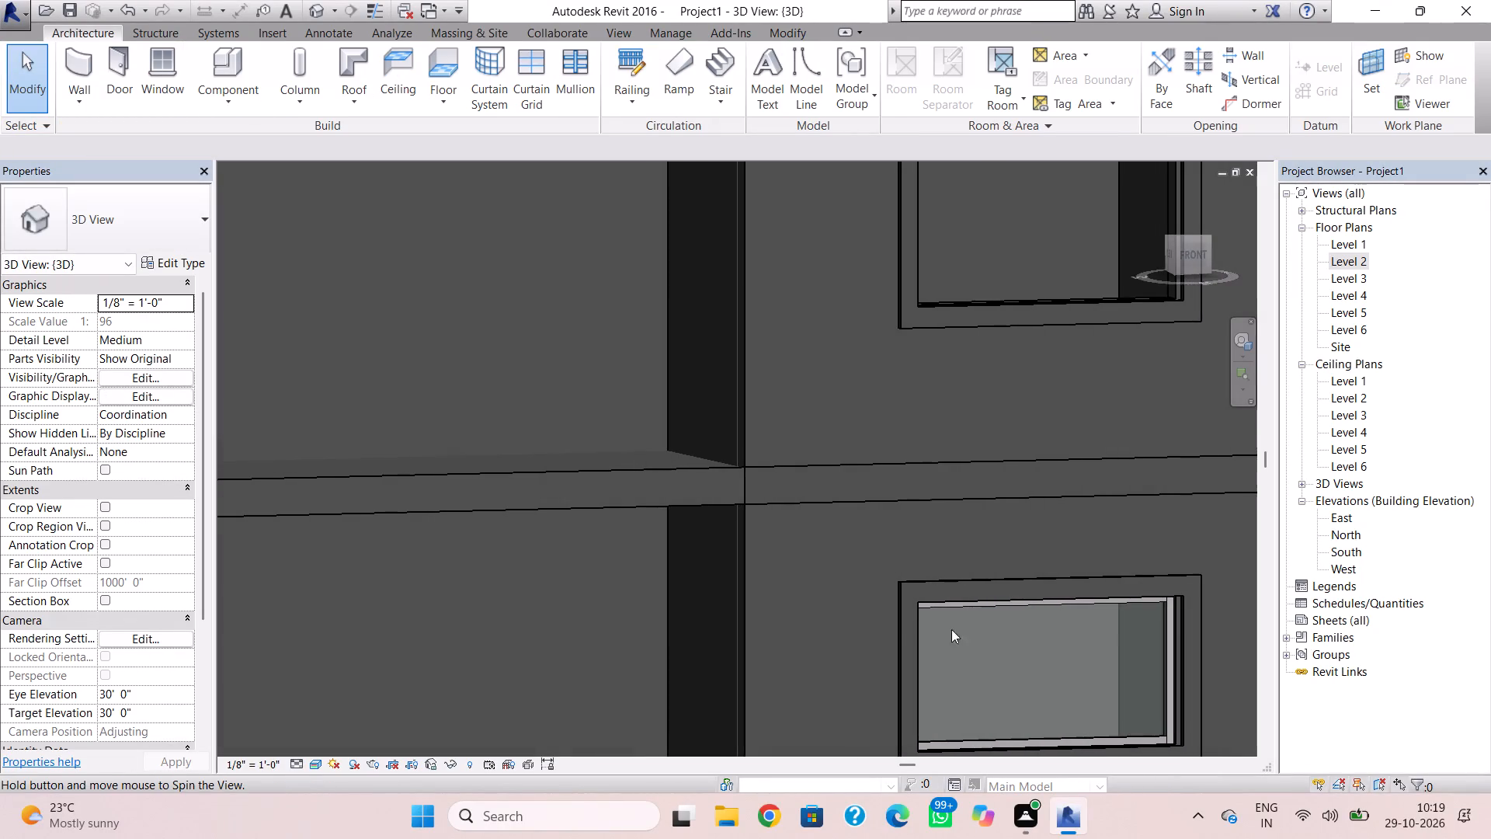
click(1163, 628)
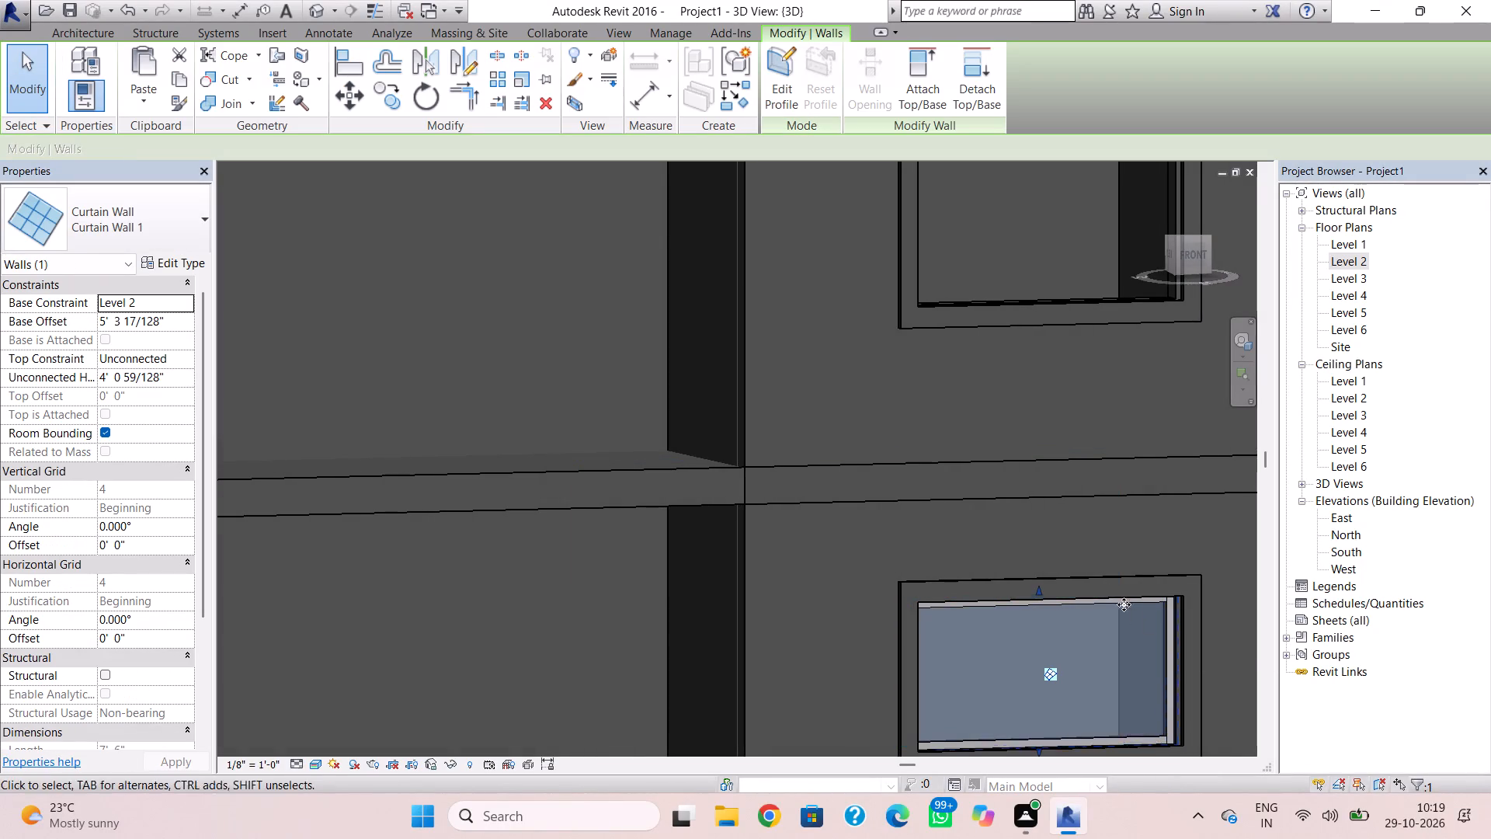
click(193, 81)
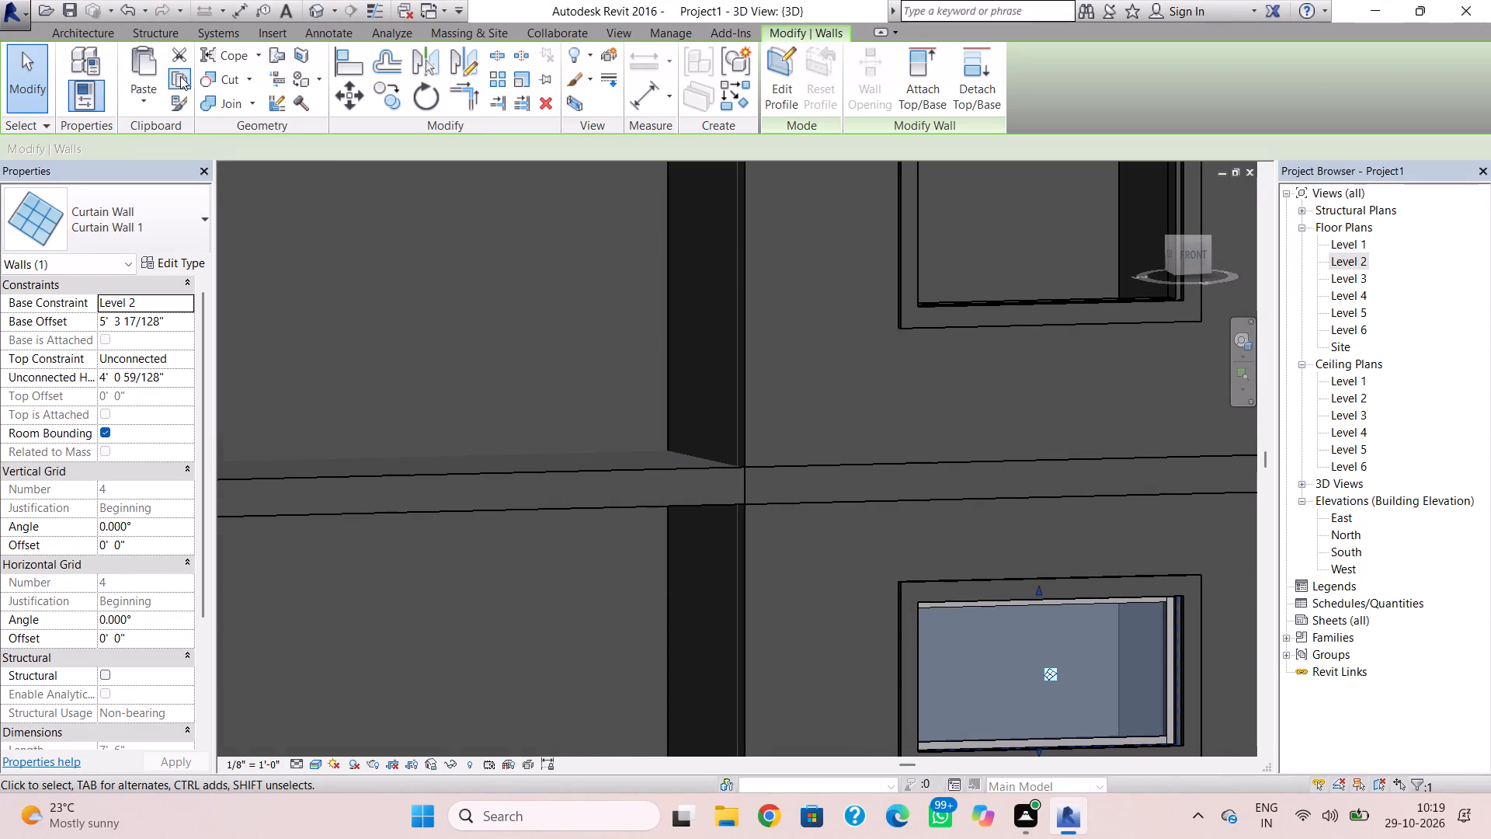
click(179, 76)
click(146, 120)
click(146, 109)
click(192, 170)
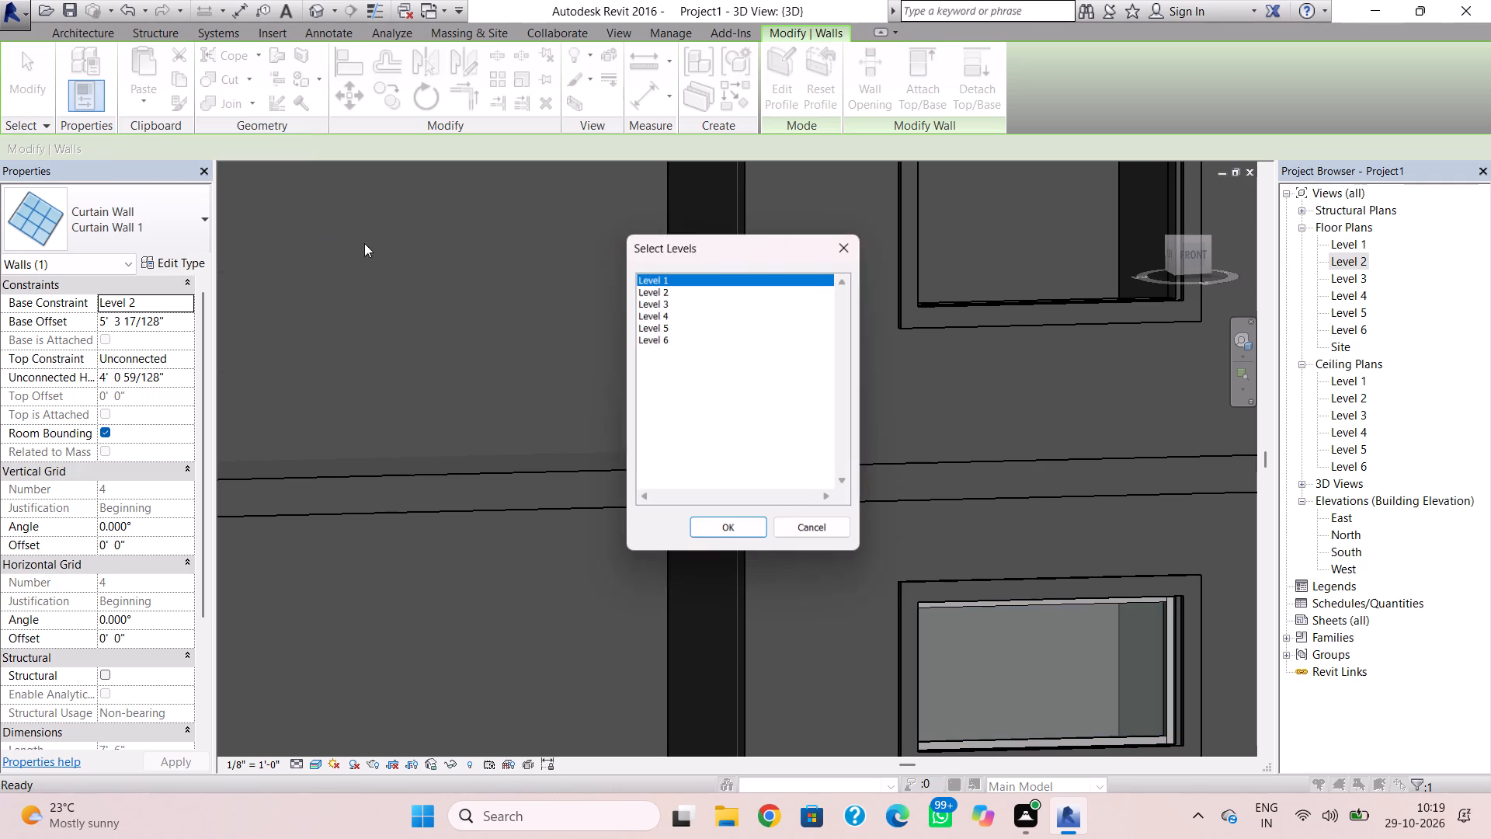
drag(666, 288, 674, 319)
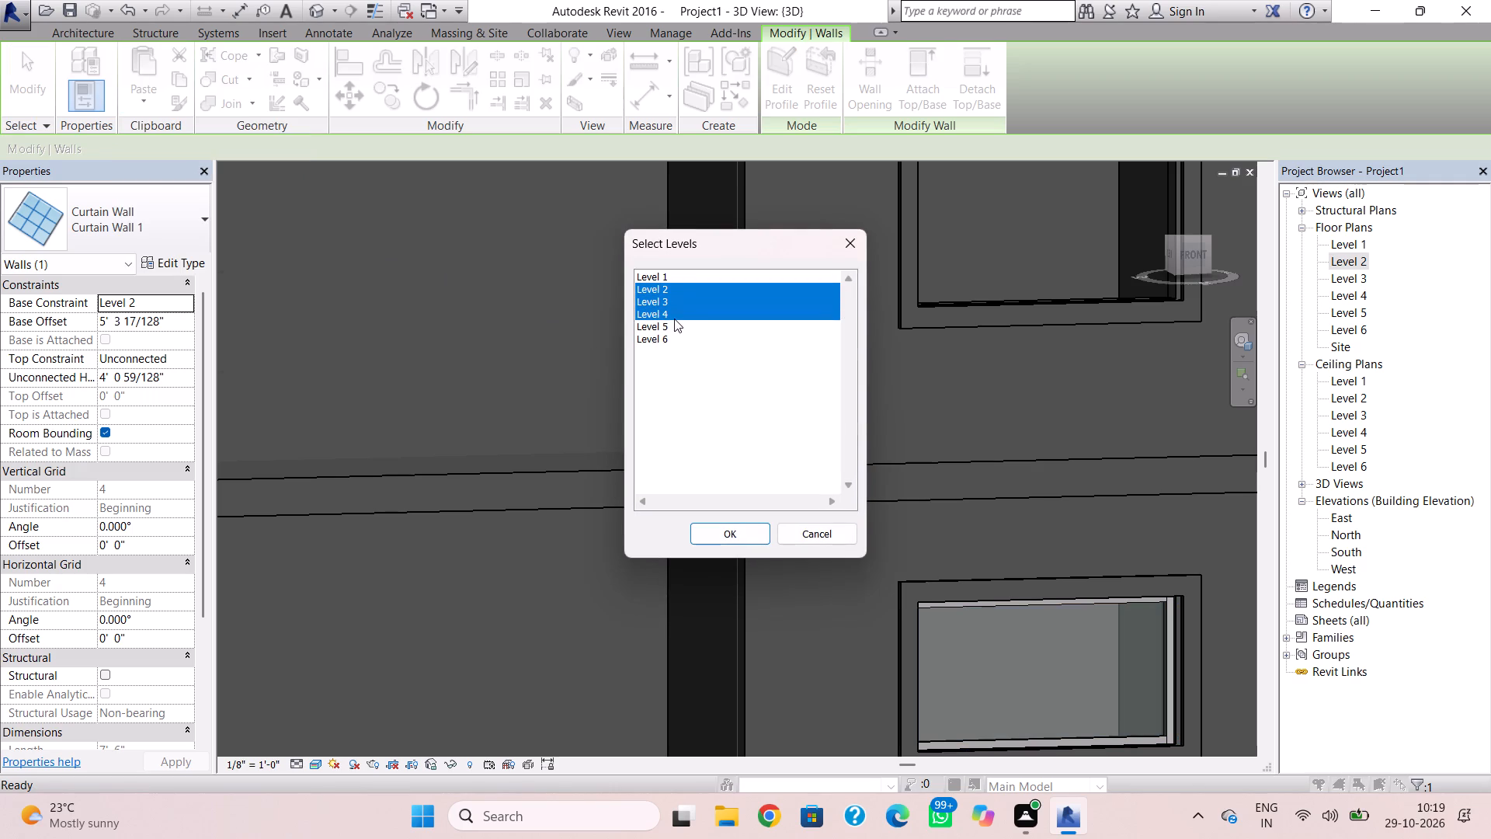
drag(674, 319, 675, 322)
click(729, 541)
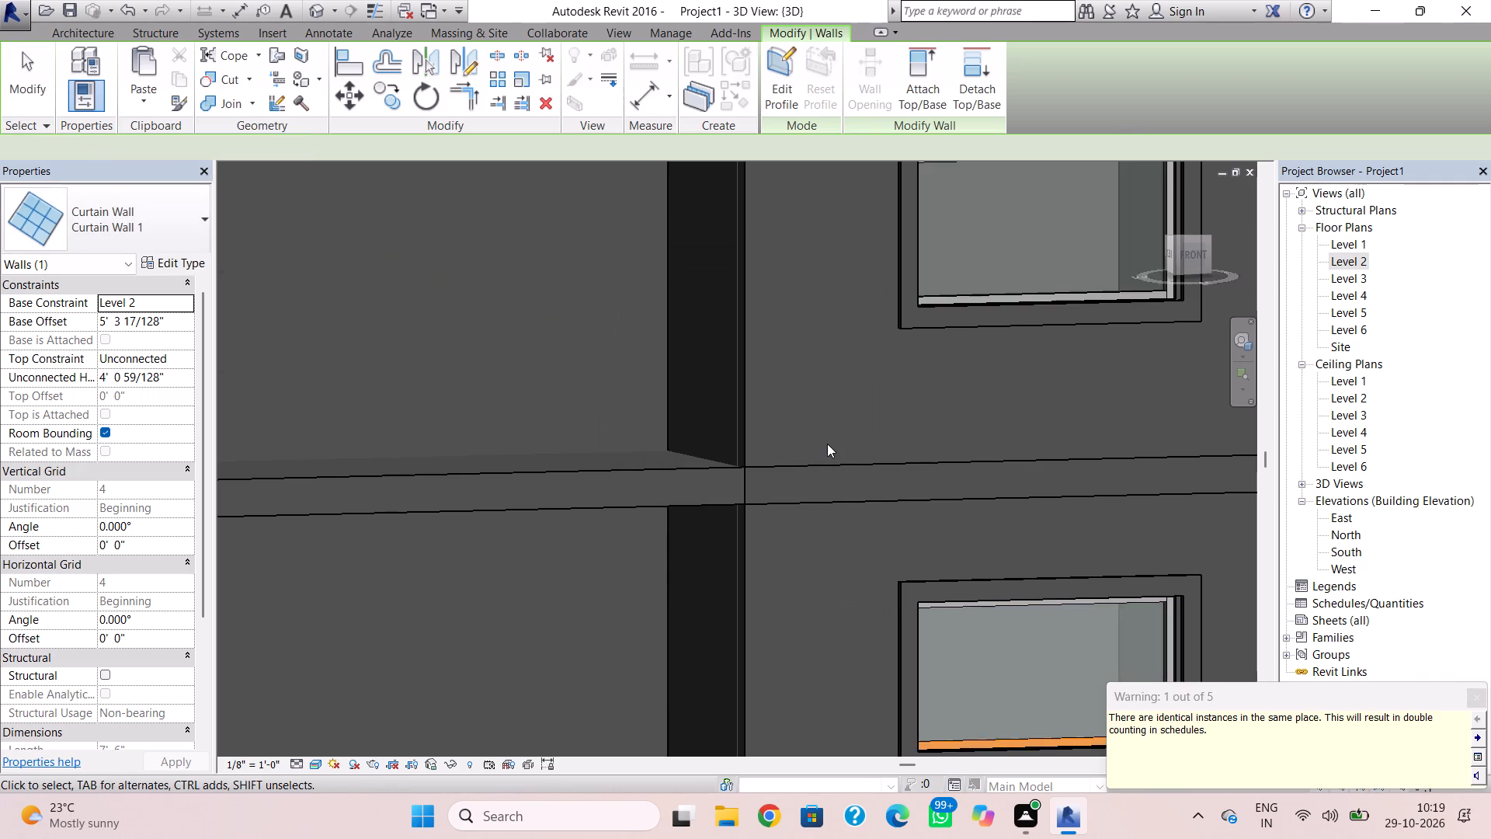
scroll(827, 442, down, 6)
middle_drag(815, 463, 617, 611)
scroll(560, 580, up, 1)
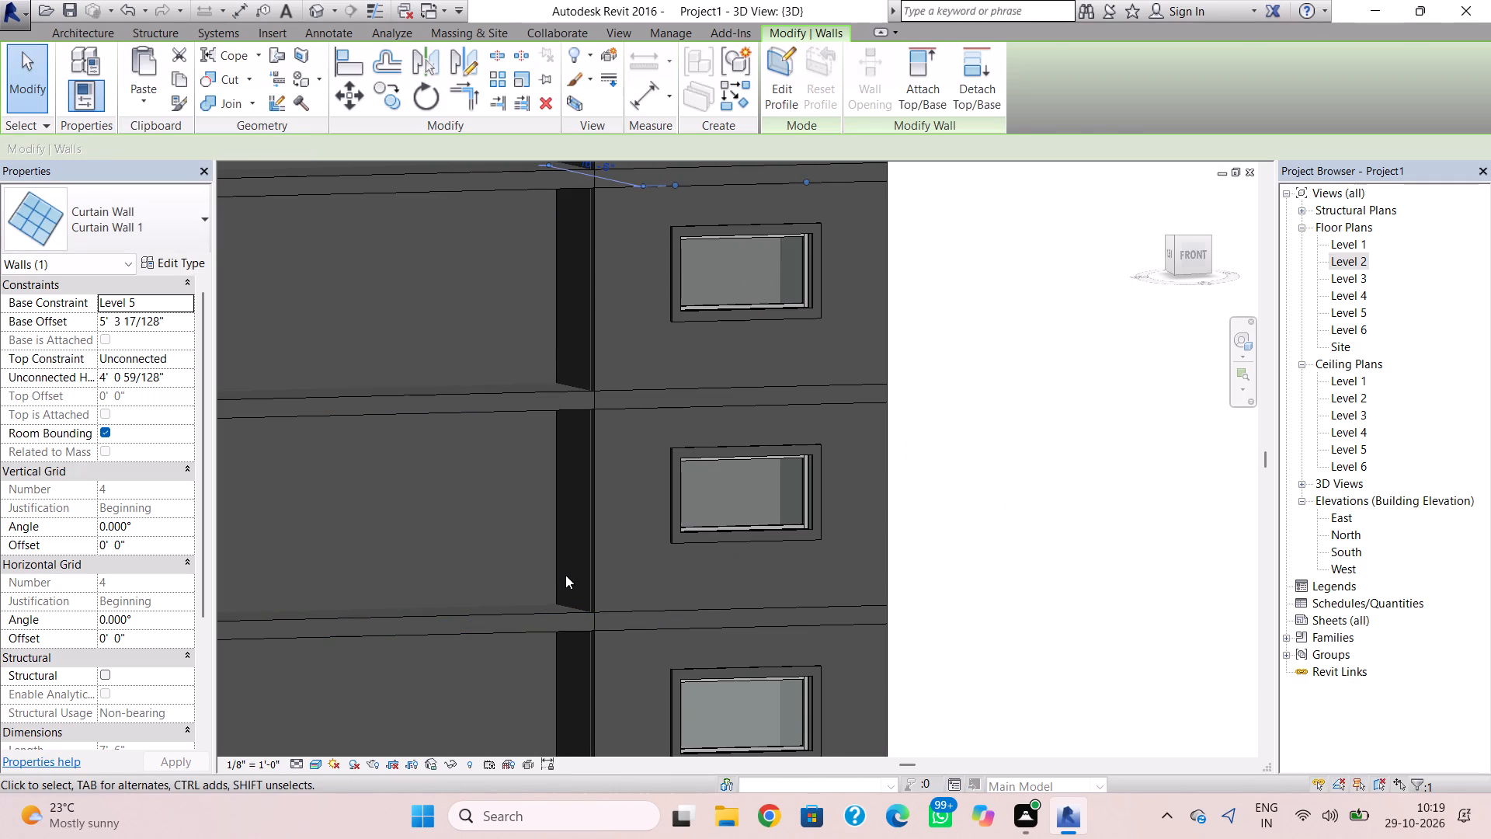
key(Escape)
scroll(571, 566, down, 5)
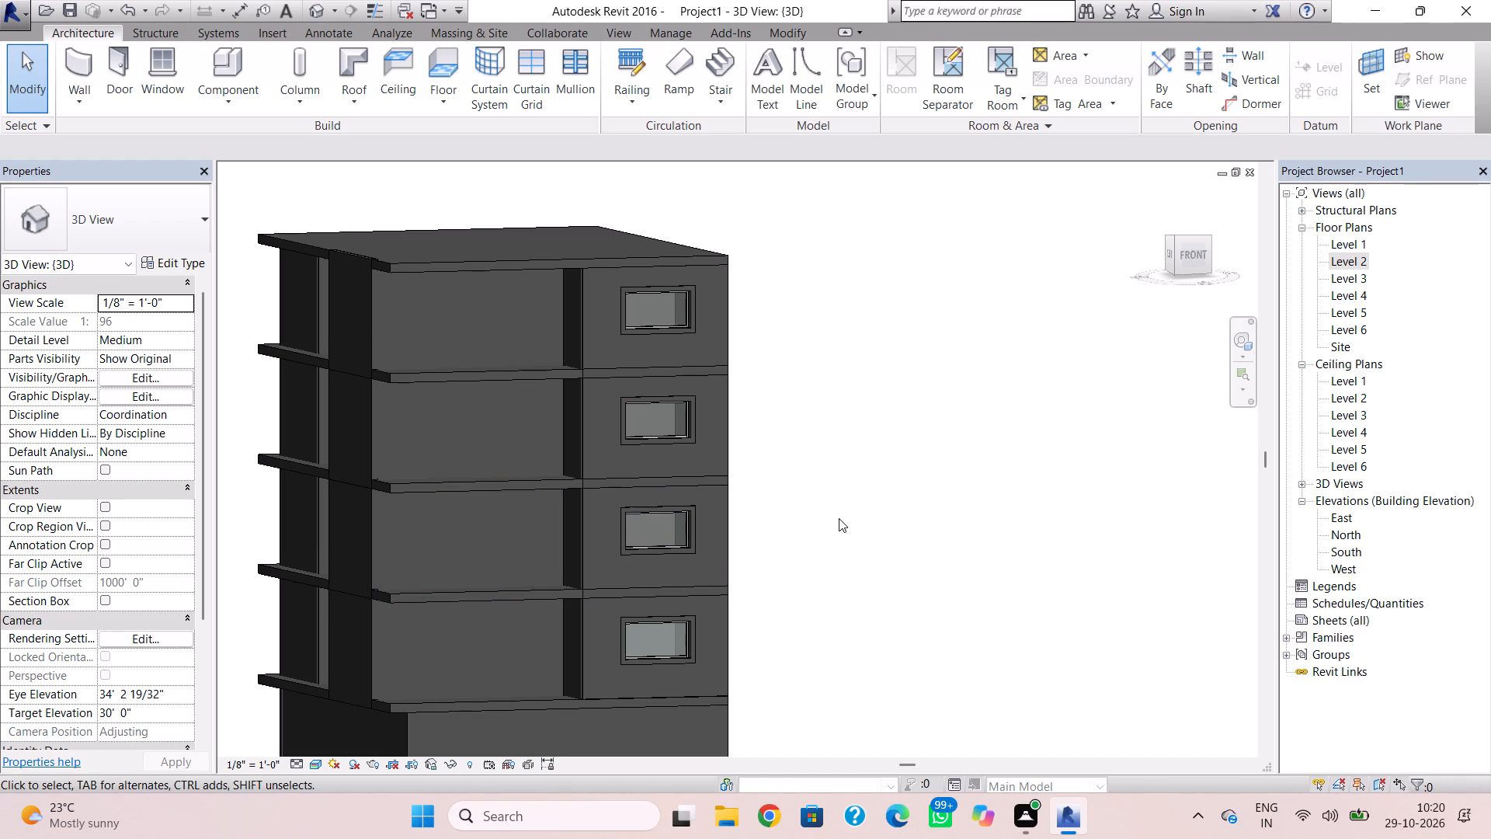
Start an in-place model in the Walls family category, accepting the default name.
click(1192, 252)
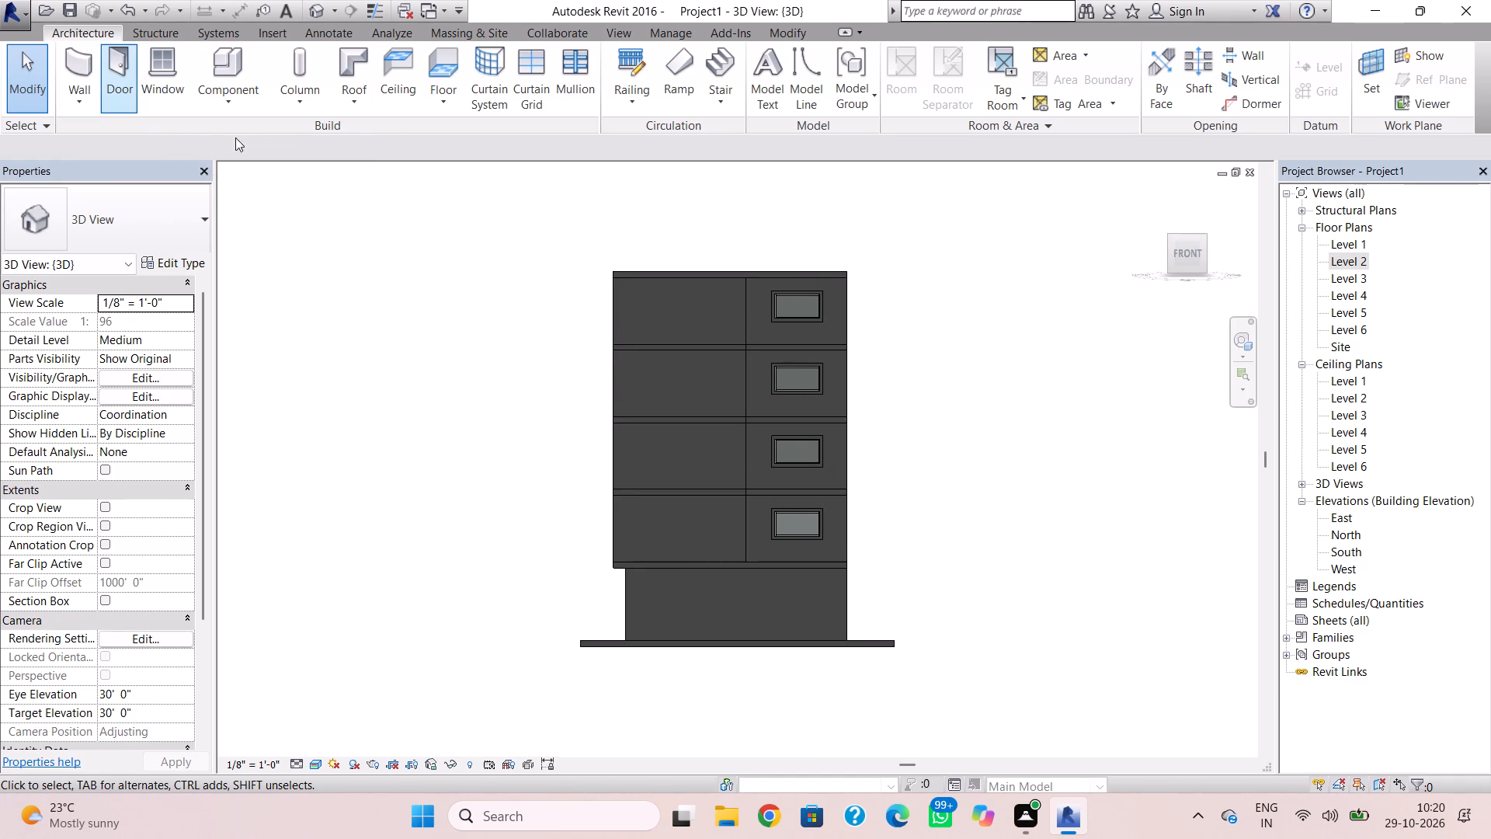
click(234, 107)
click(272, 175)
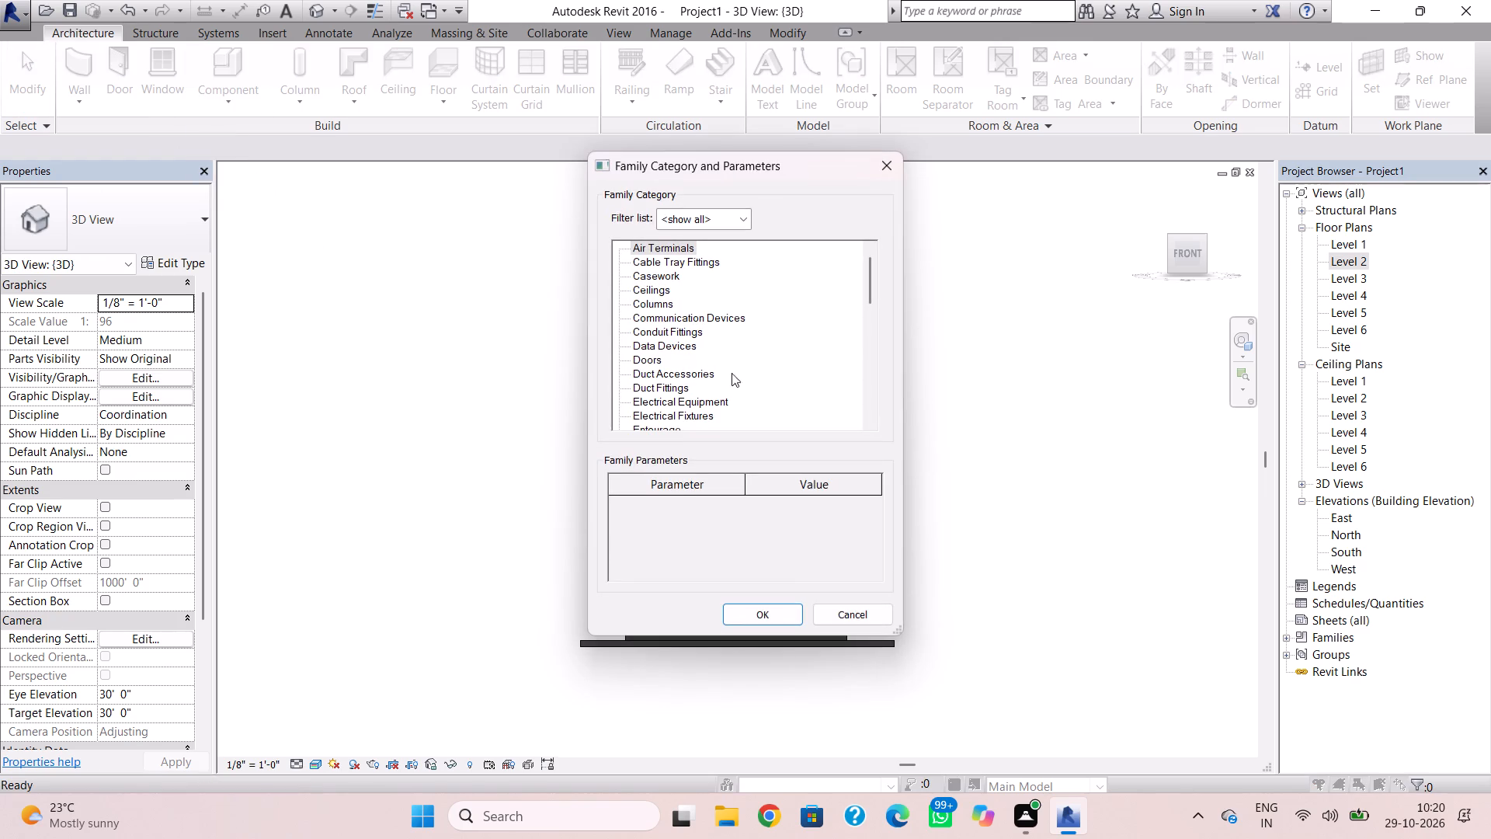
drag(870, 301, 879, 443)
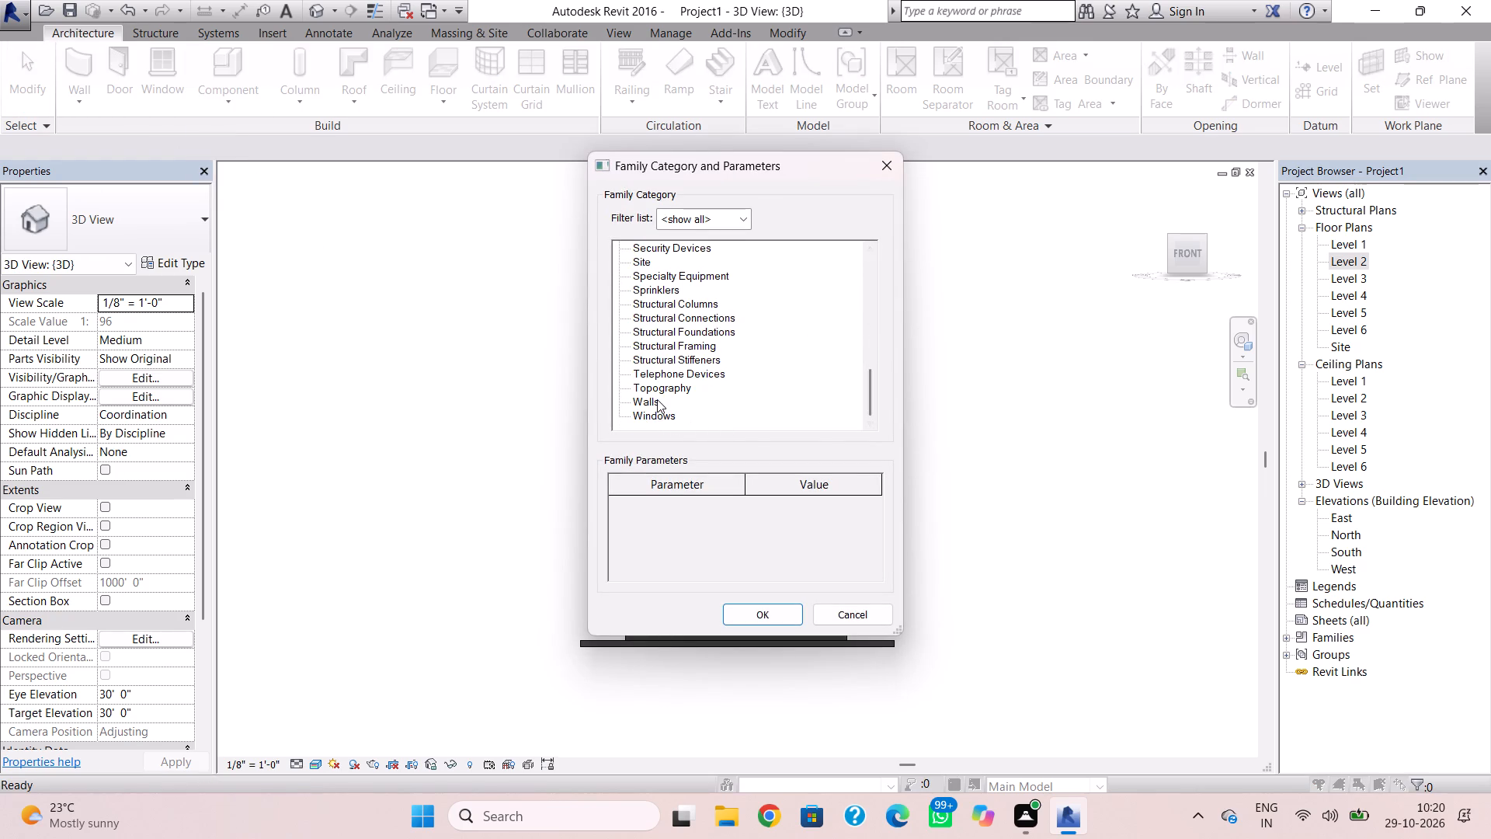
double_click(657, 399)
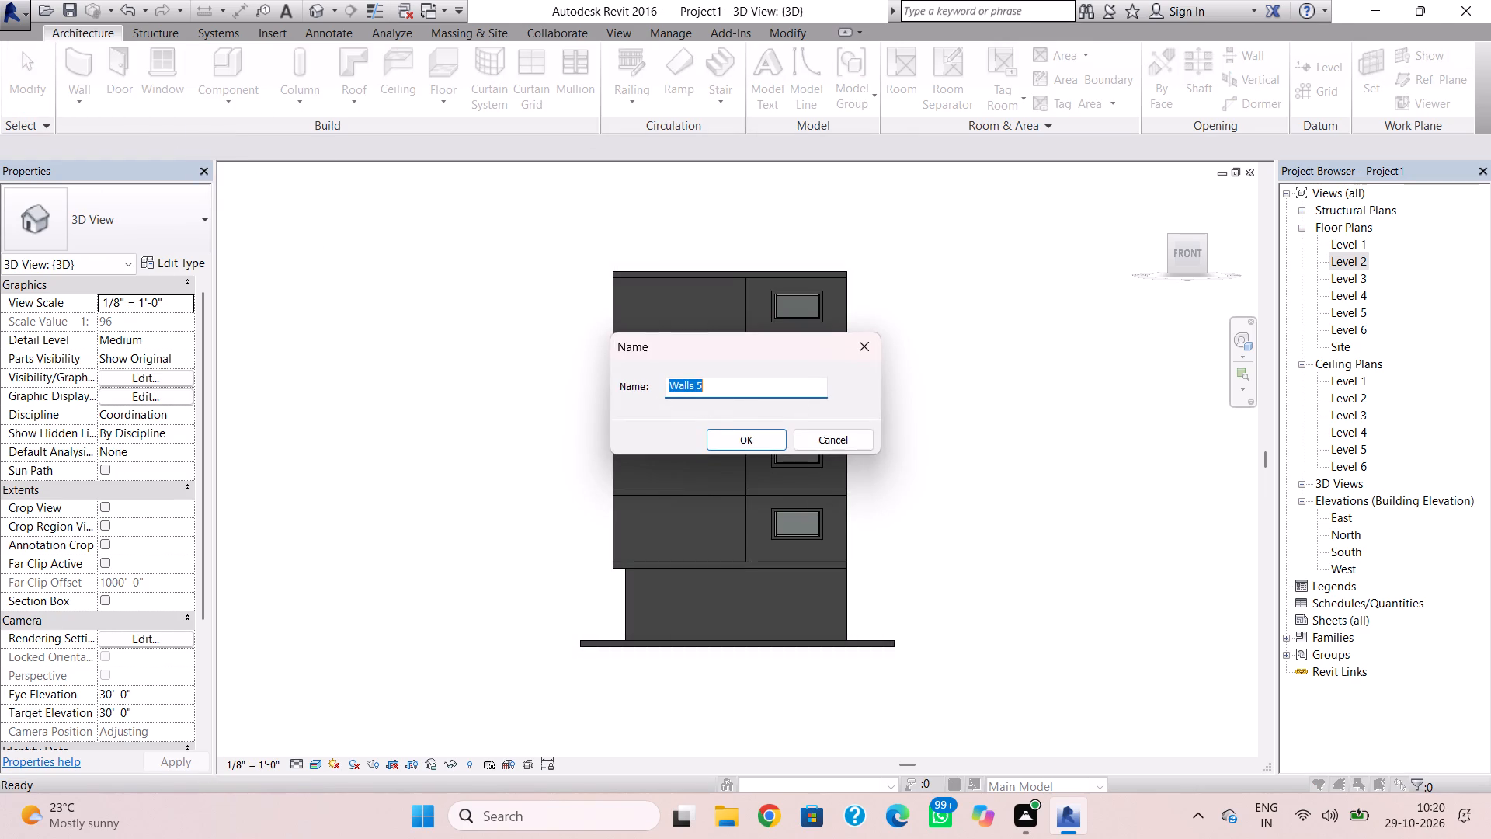
click(738, 438)
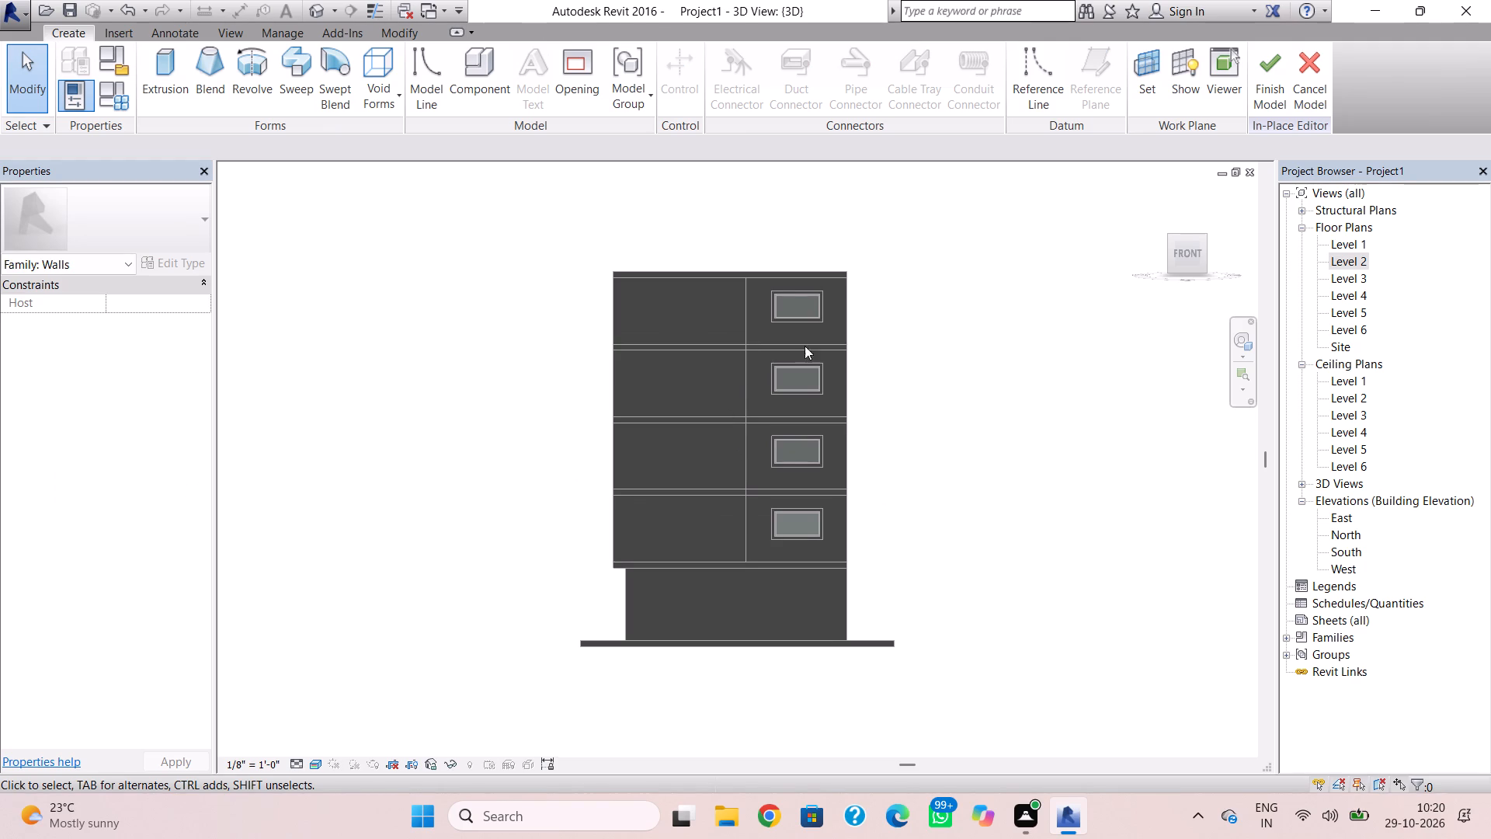
Set the work plane by picking the front edge face of the slab above the lowest glazed storey.
click(1138, 63)
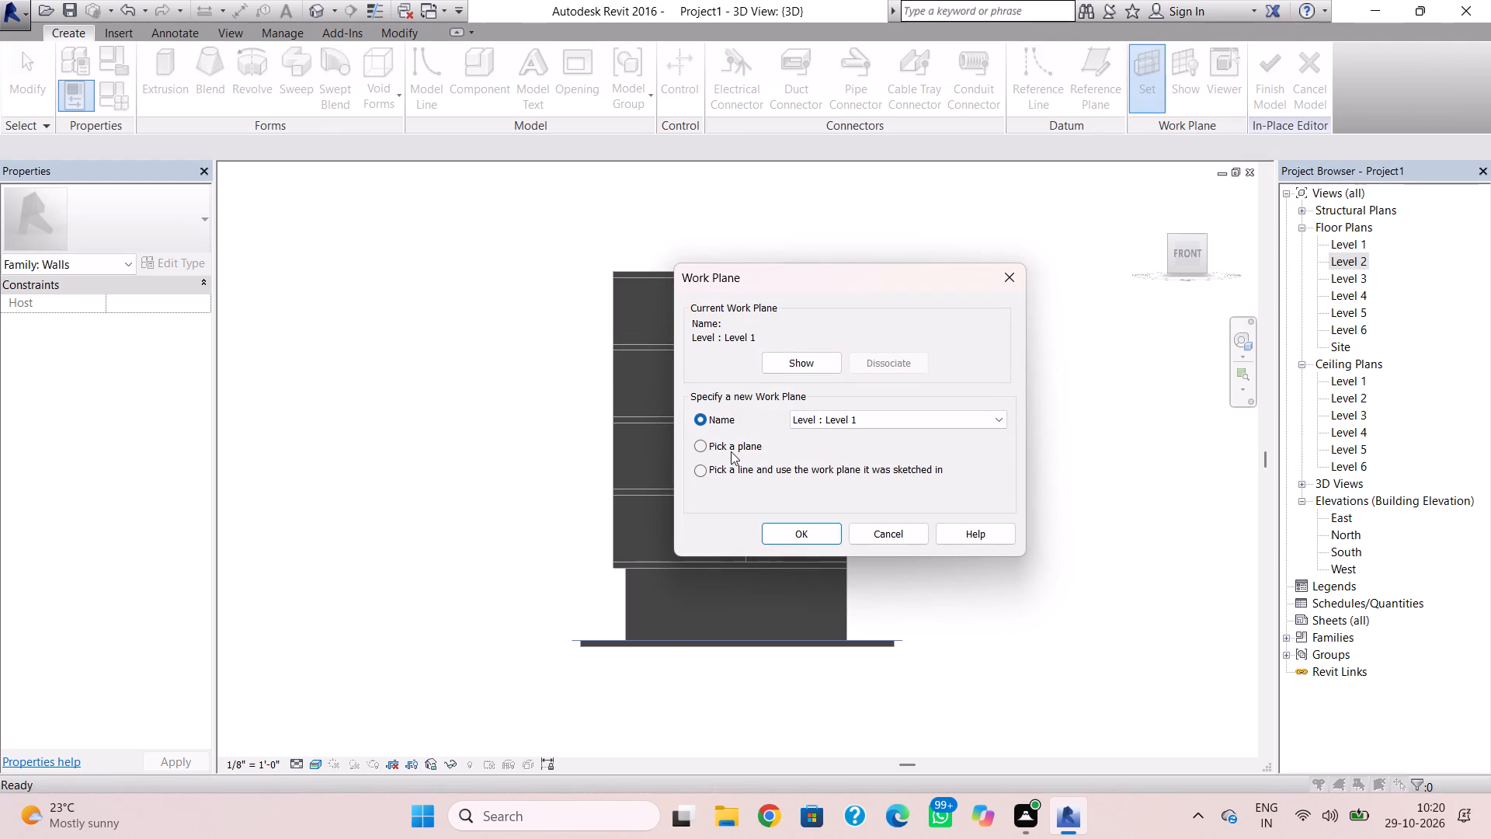
click(701, 447)
click(770, 534)
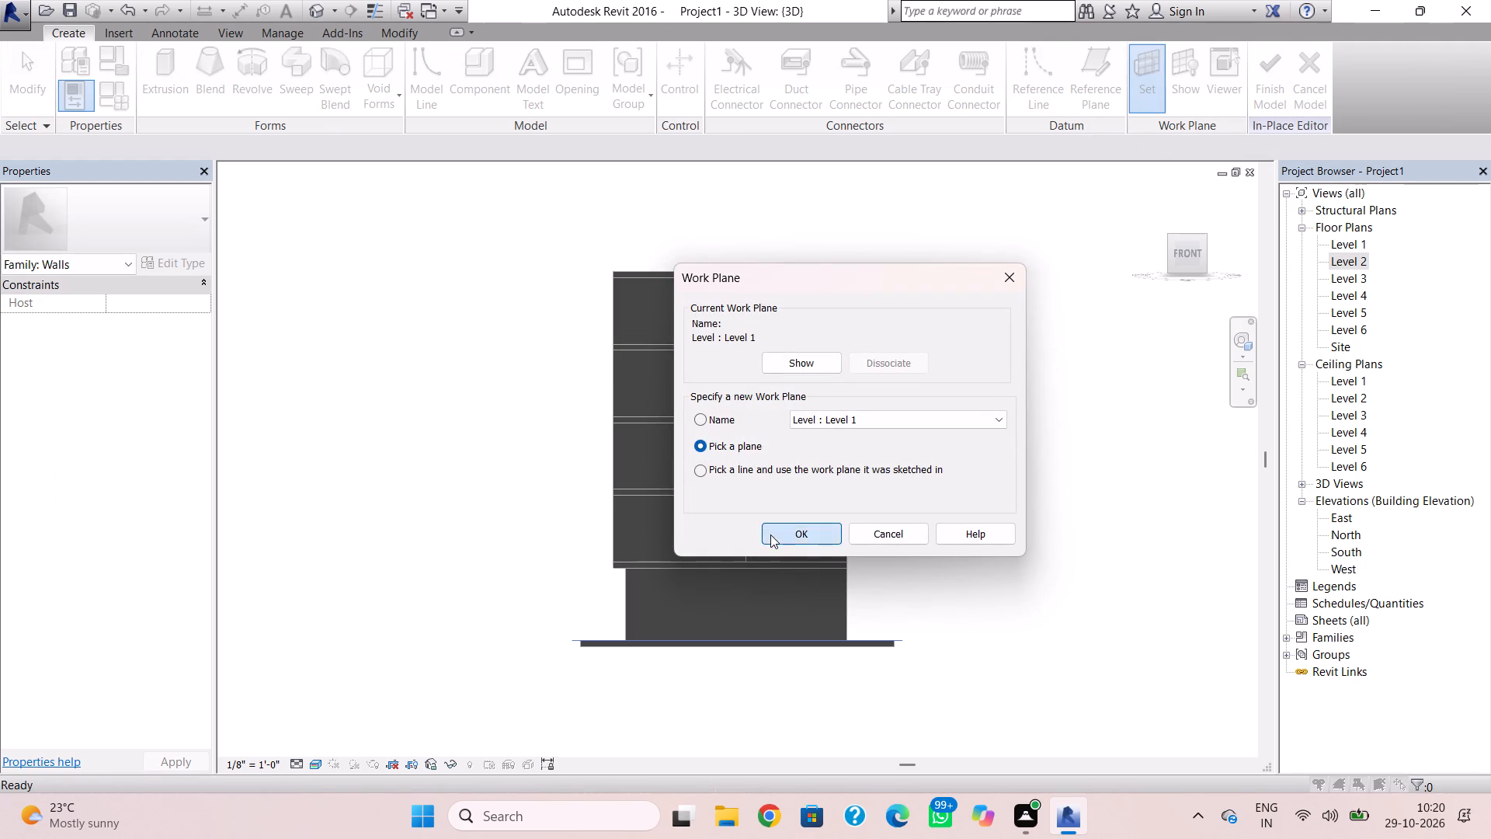
shift+right_drag(709, 526, 801, 572)
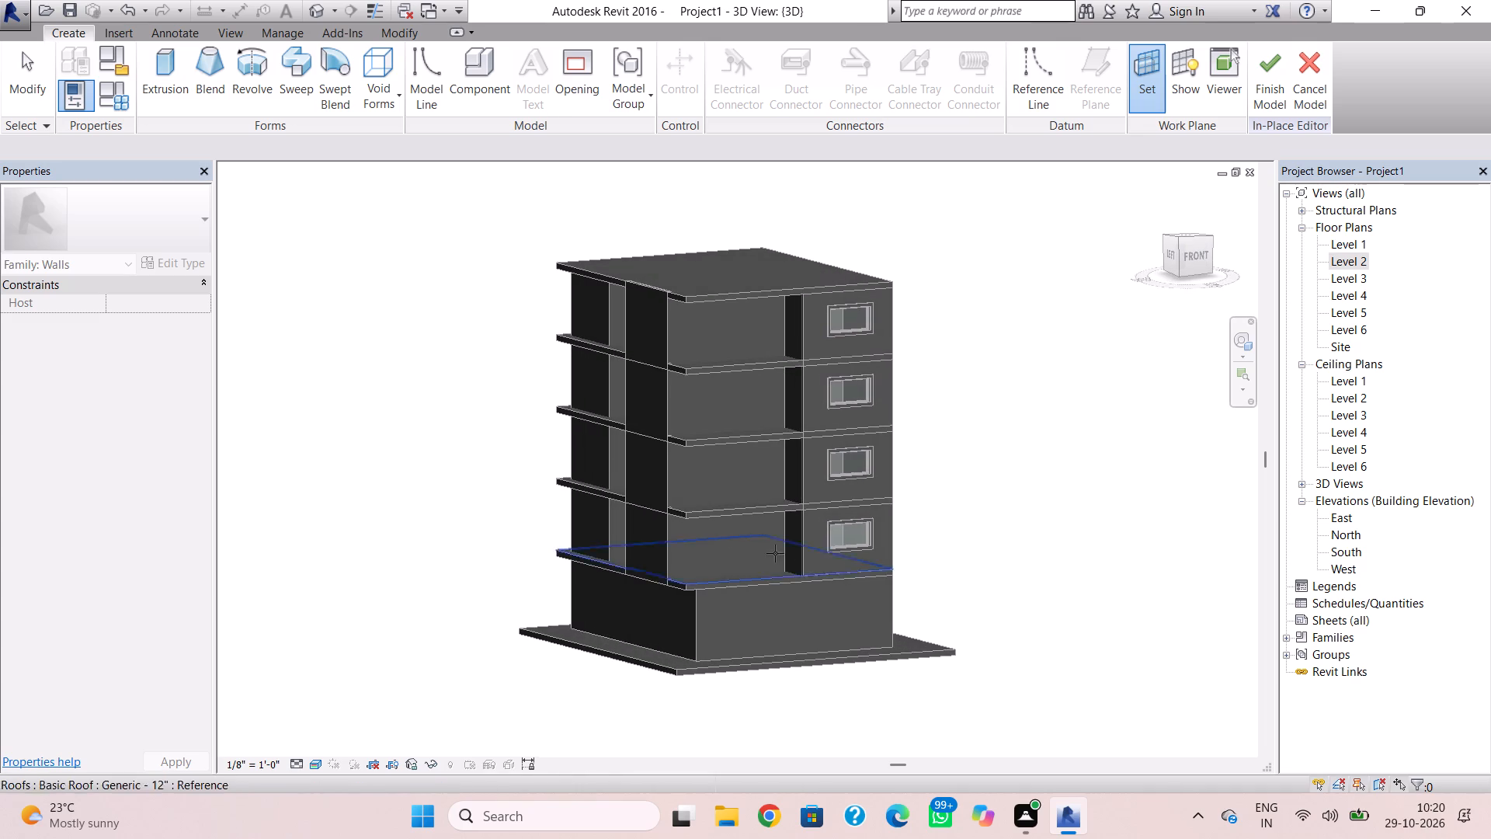
click(690, 513)
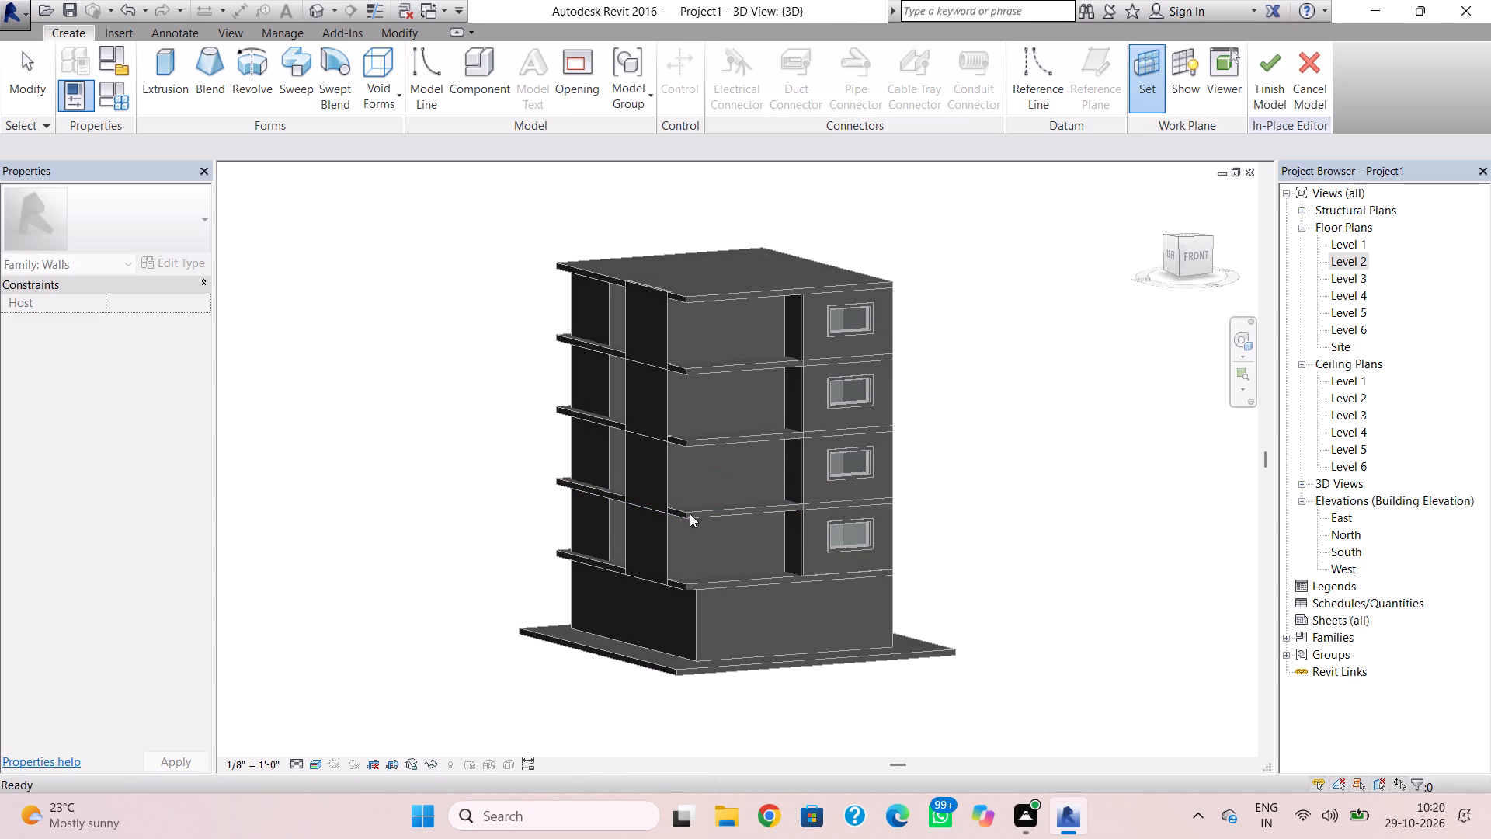
Start an extrusion and, viewed from the front, sketch a 13' high rectangle around the lowest glazed storey, including its upper and lower slab edges.
click(1198, 265)
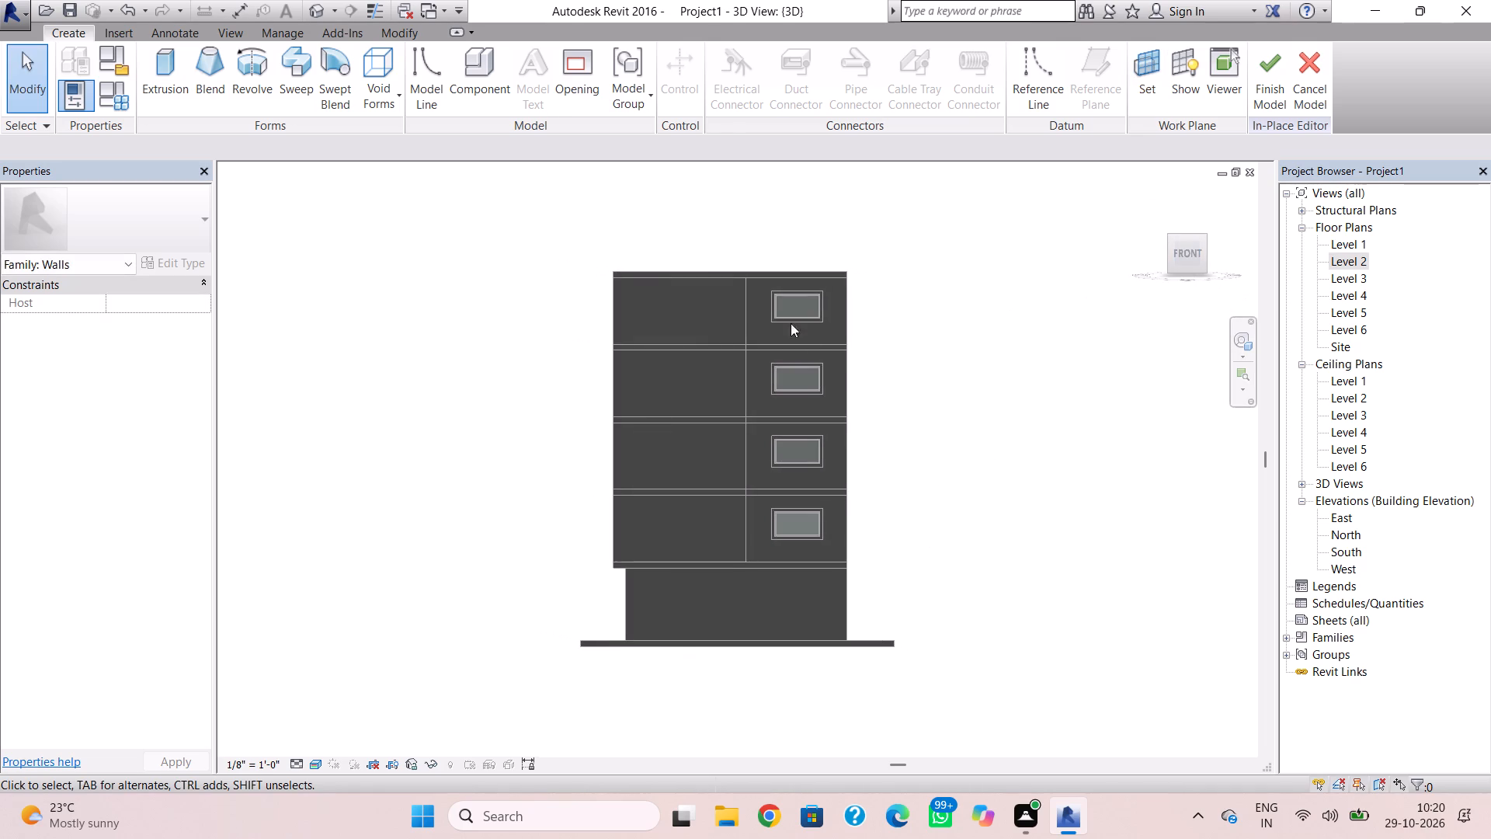
click(165, 58)
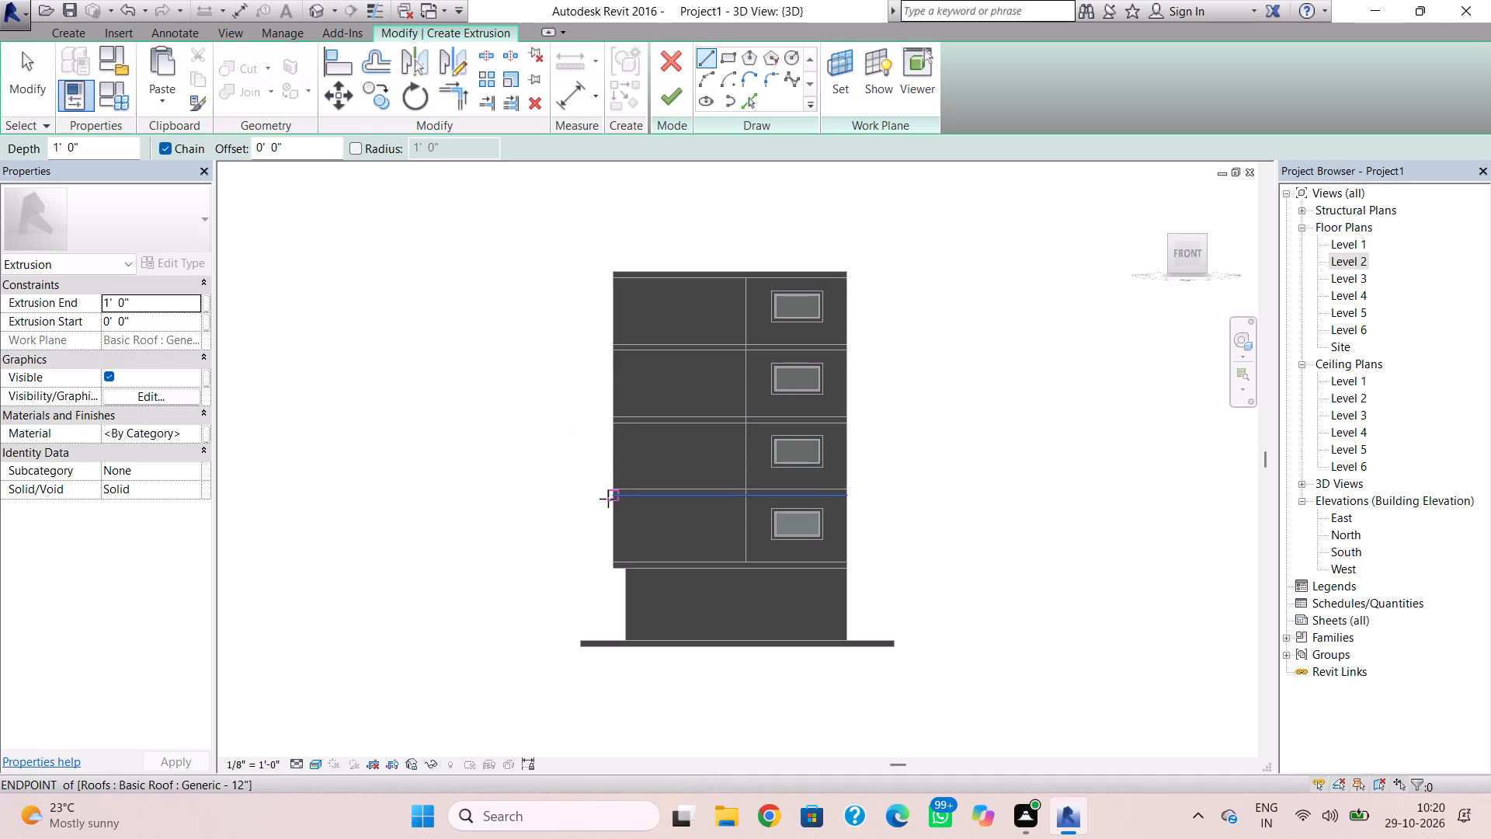
scroll(607, 487, up, 6)
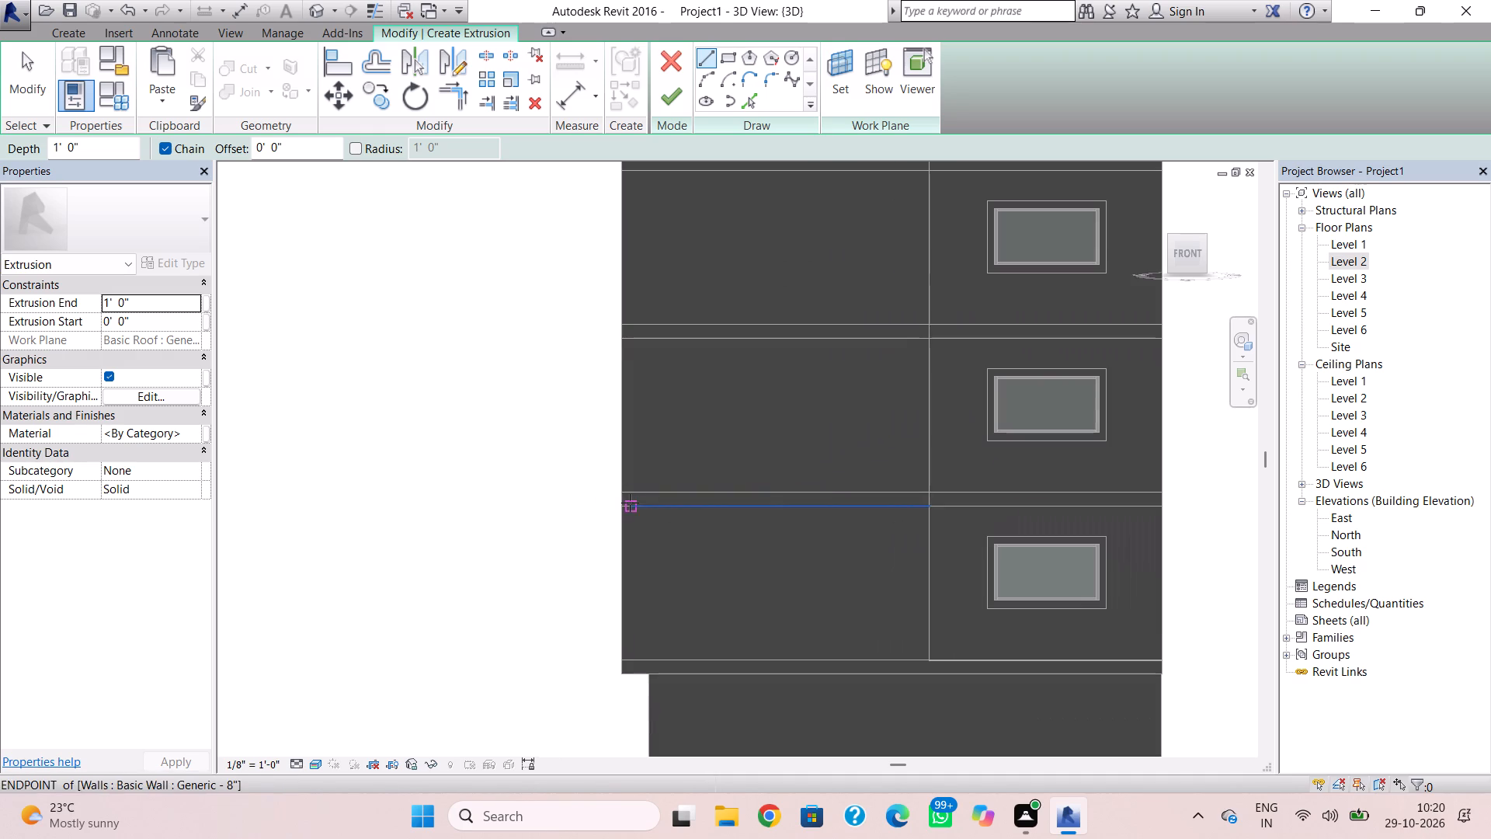
click(620, 491)
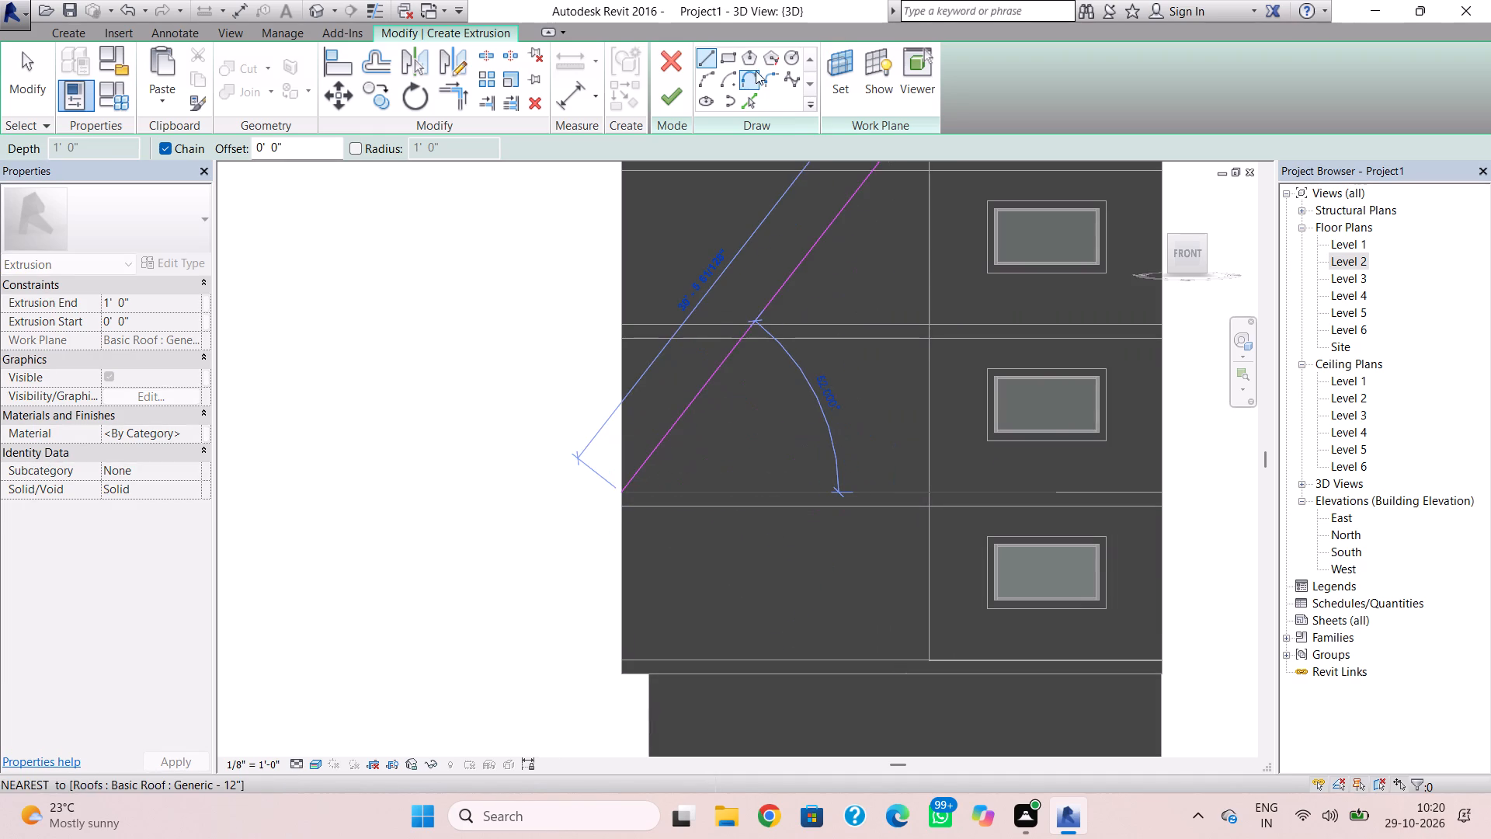
key(Escape)
click(728, 58)
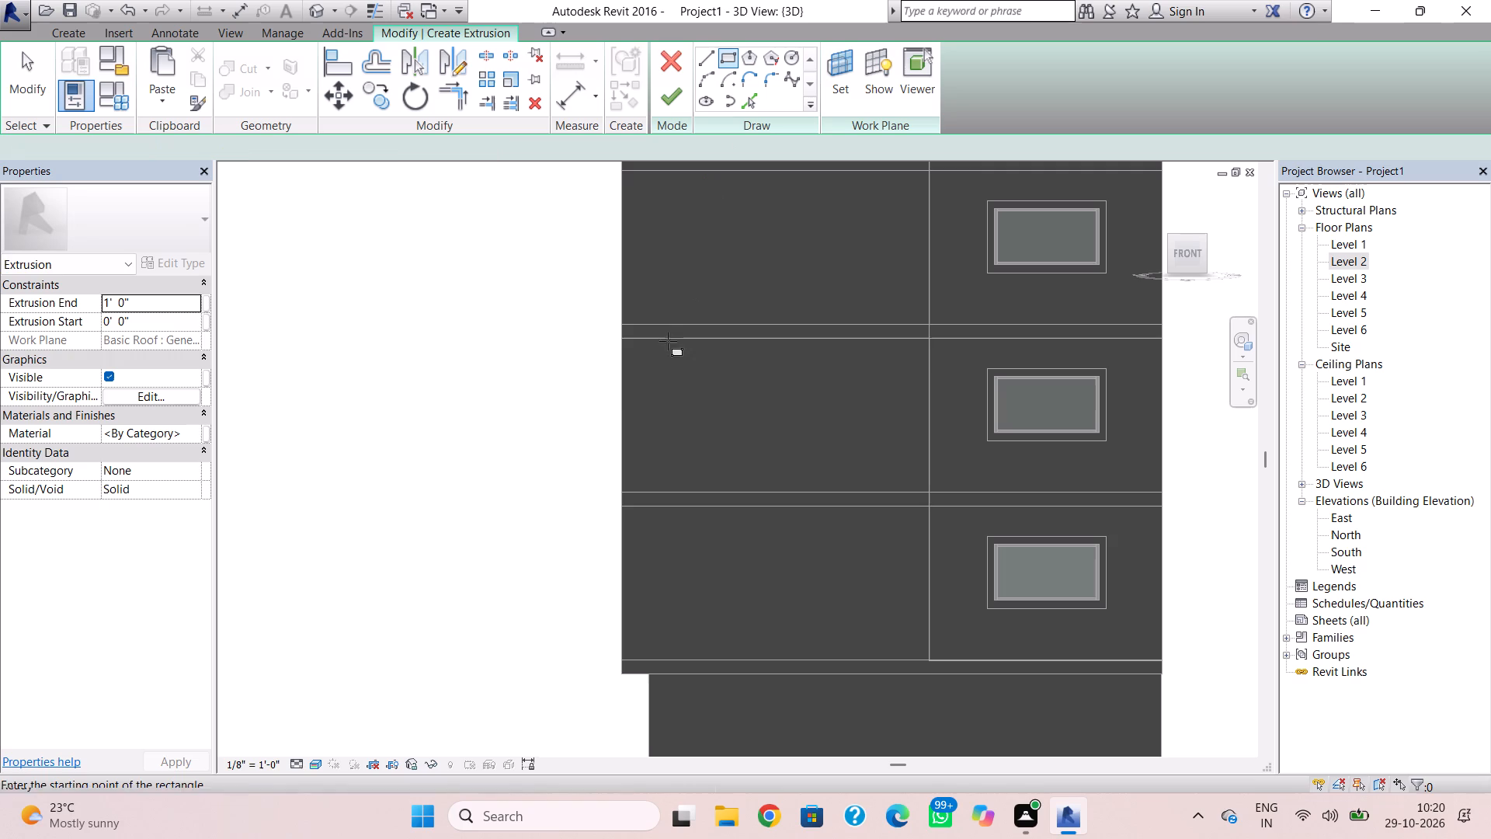
click(617, 493)
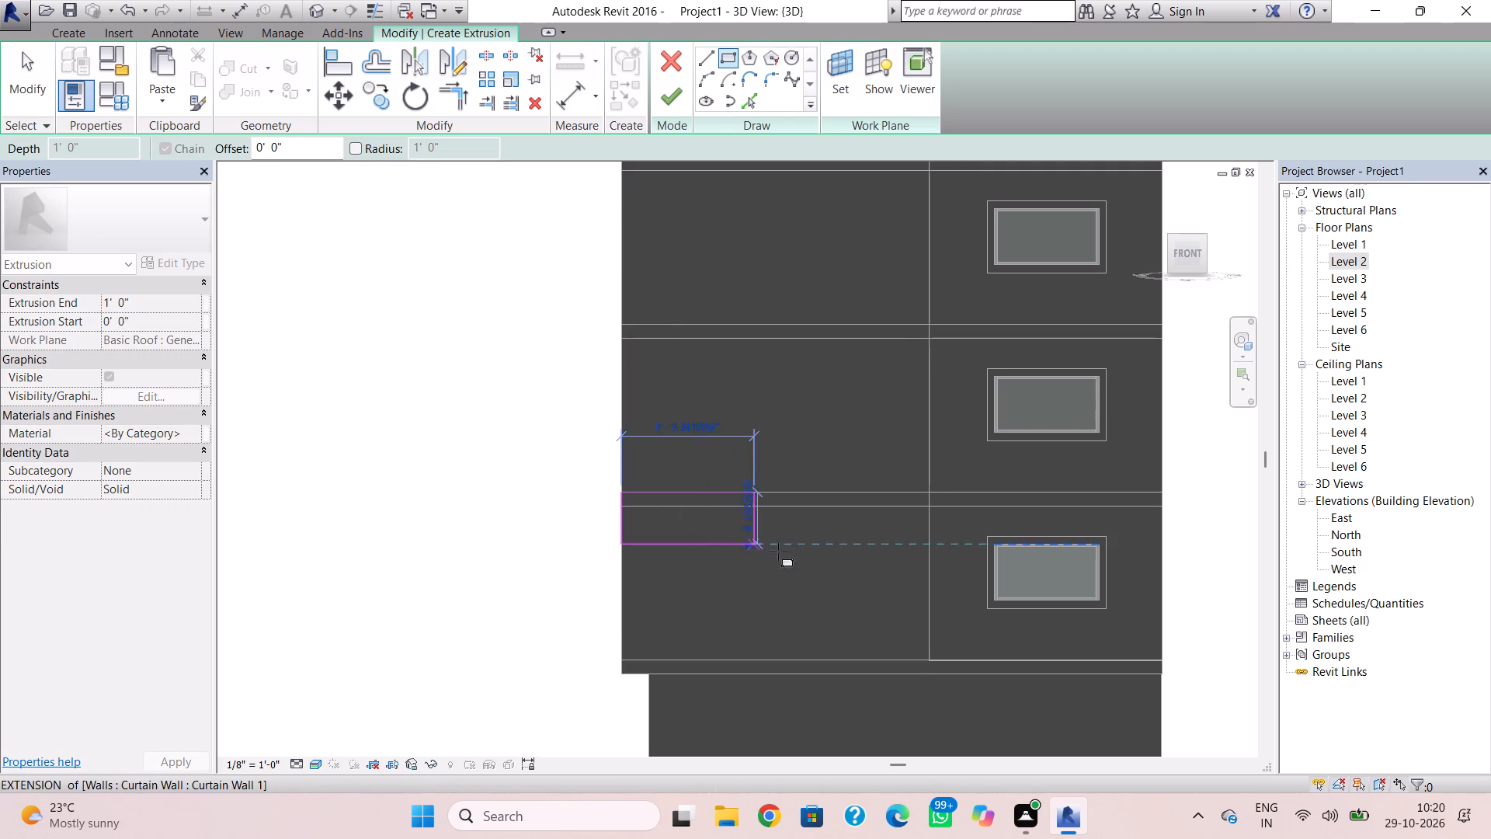
middle_drag(1016, 518, 821, 446)
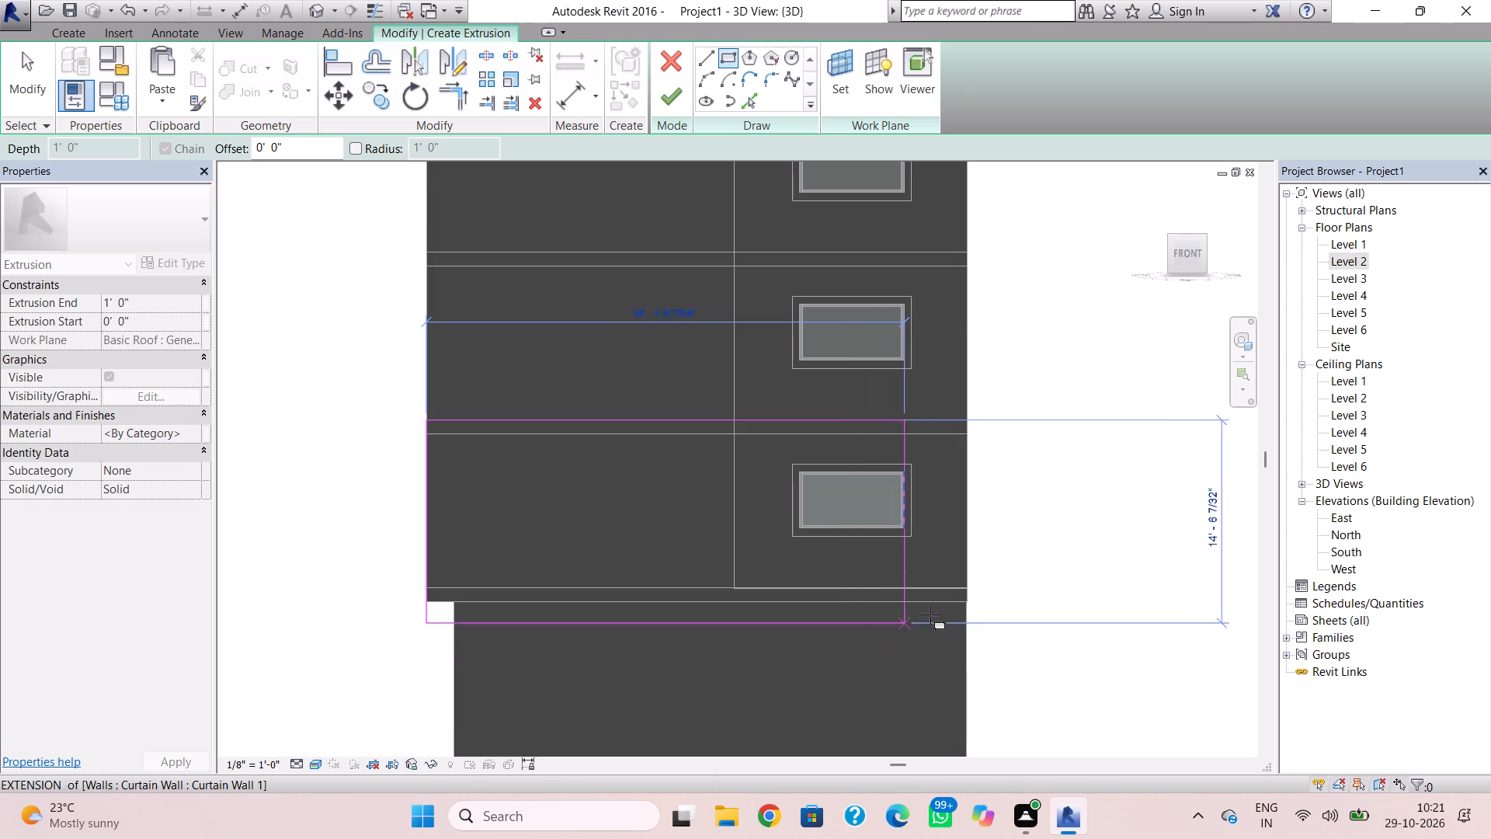
click(971, 608)
key(Escape)
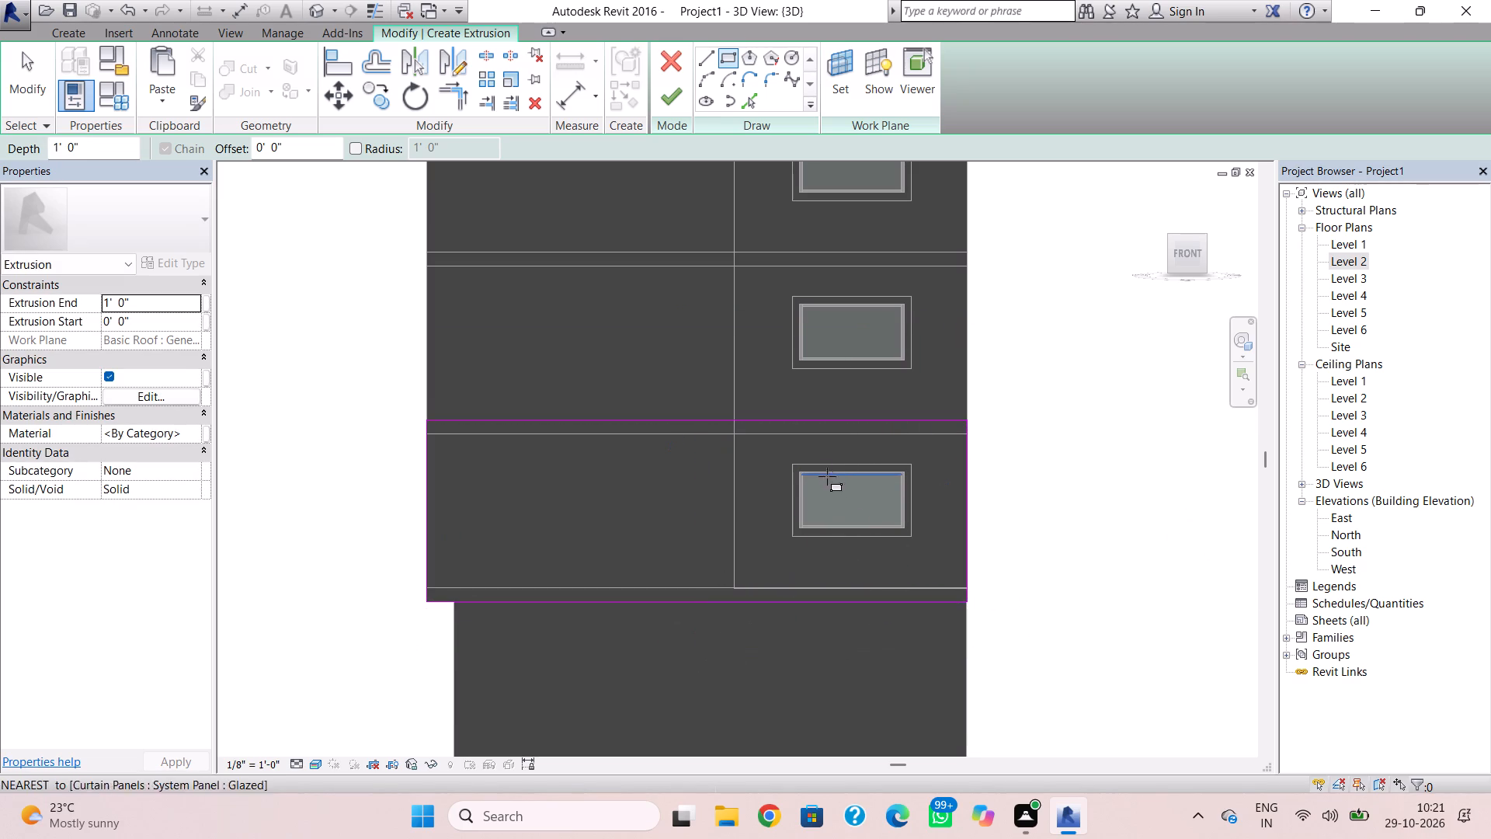
Sketch an inner rectangle along the outer edges of the window frame in the lowest glazed storey.
click(788, 458)
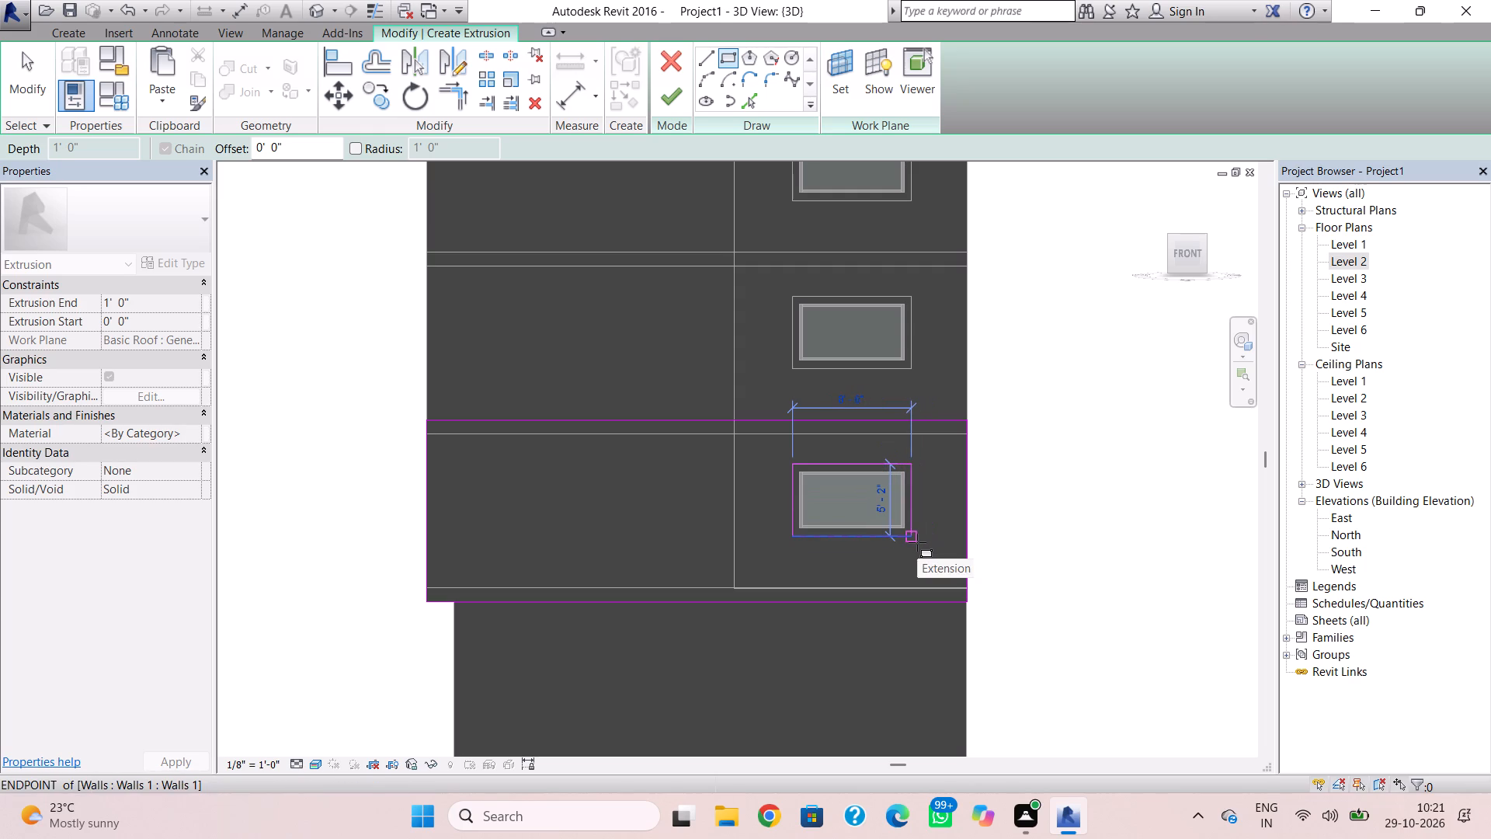
click(913, 543)
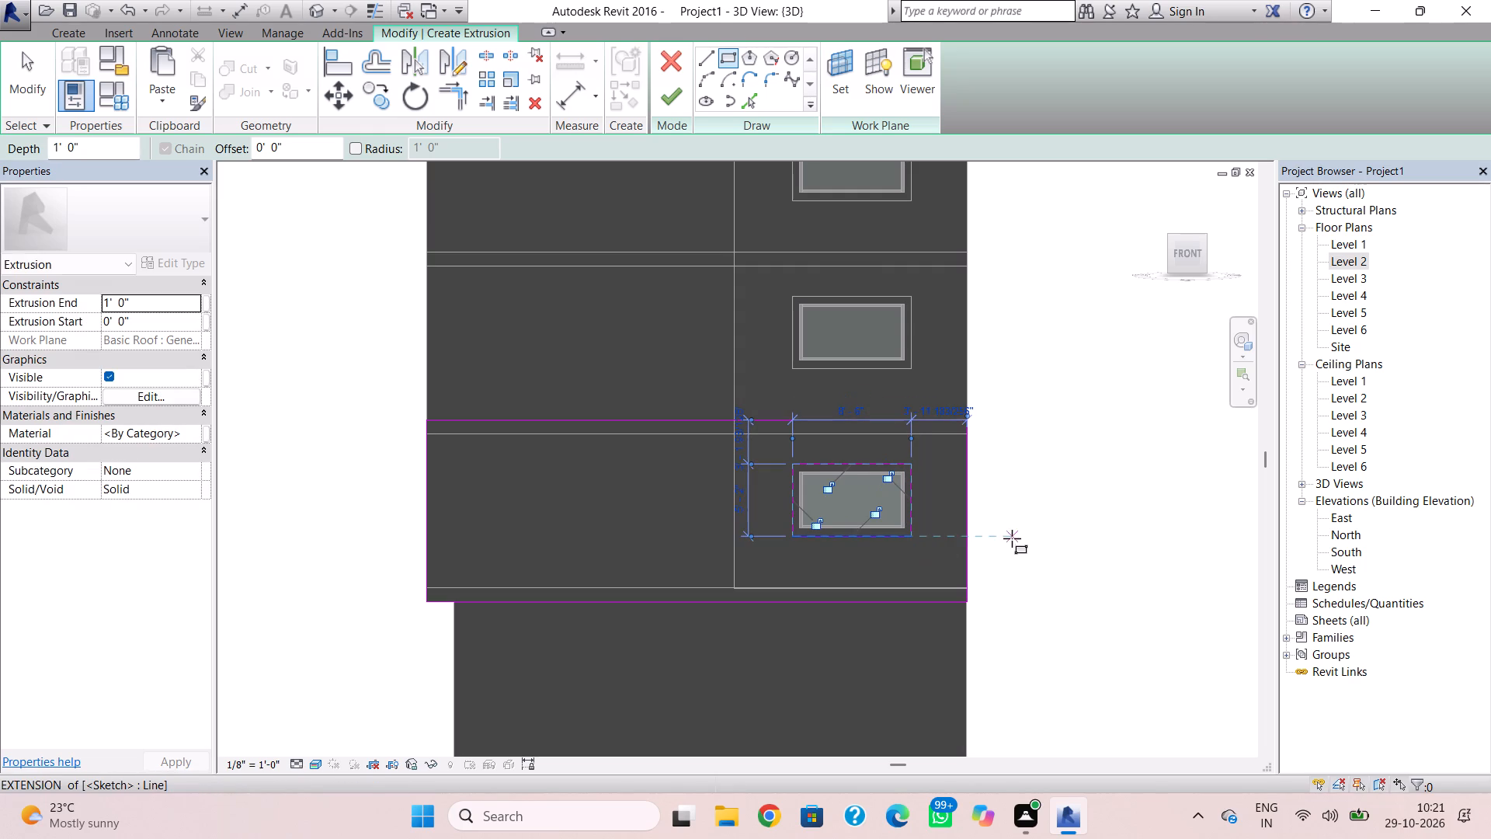
key(Escape)
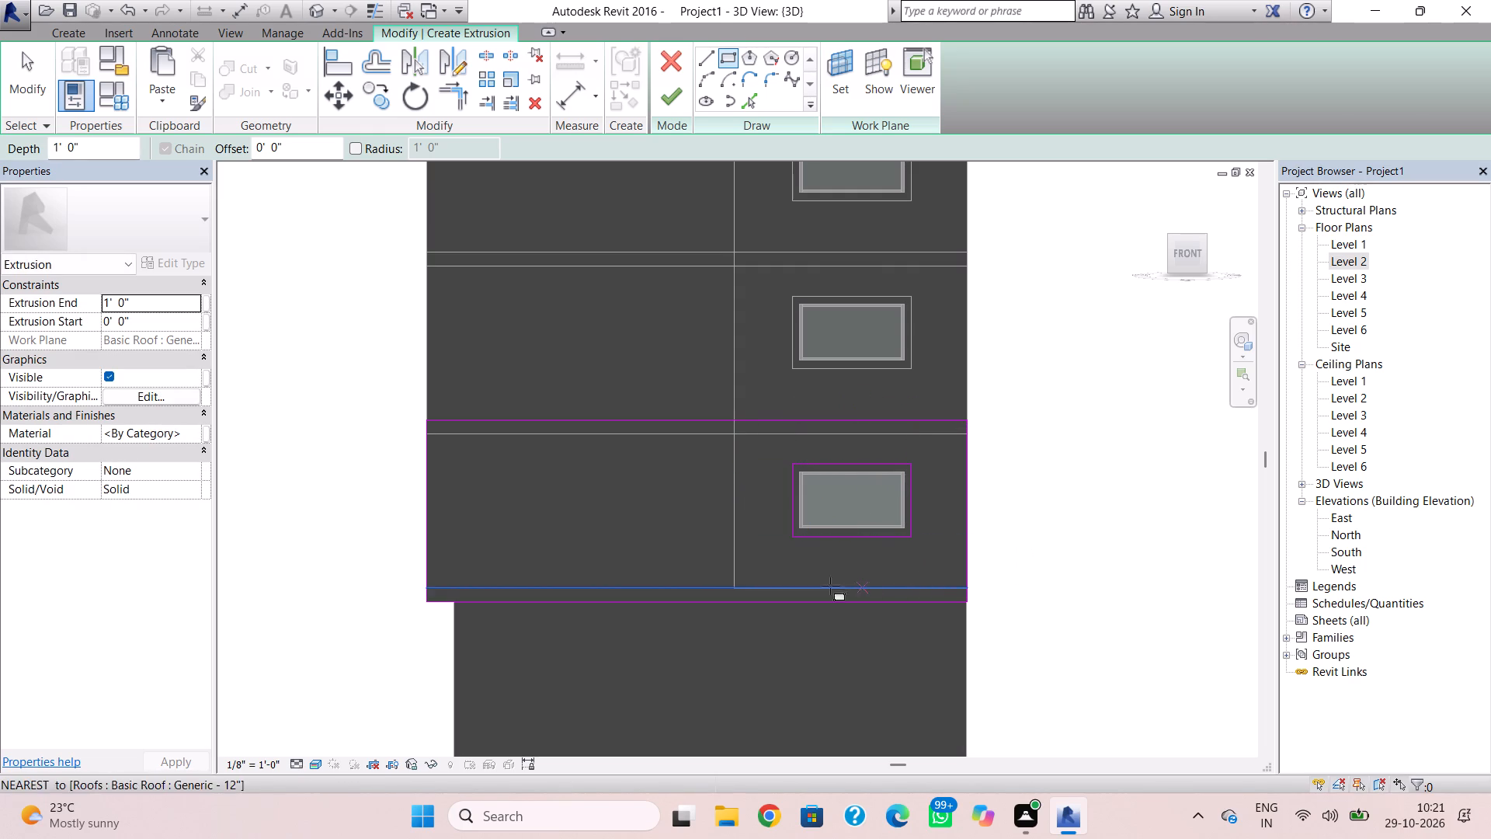
Sketch an 8' 6" high rectangle for the balcony opening, starting on the left edge of the outer outline.
click(427, 451)
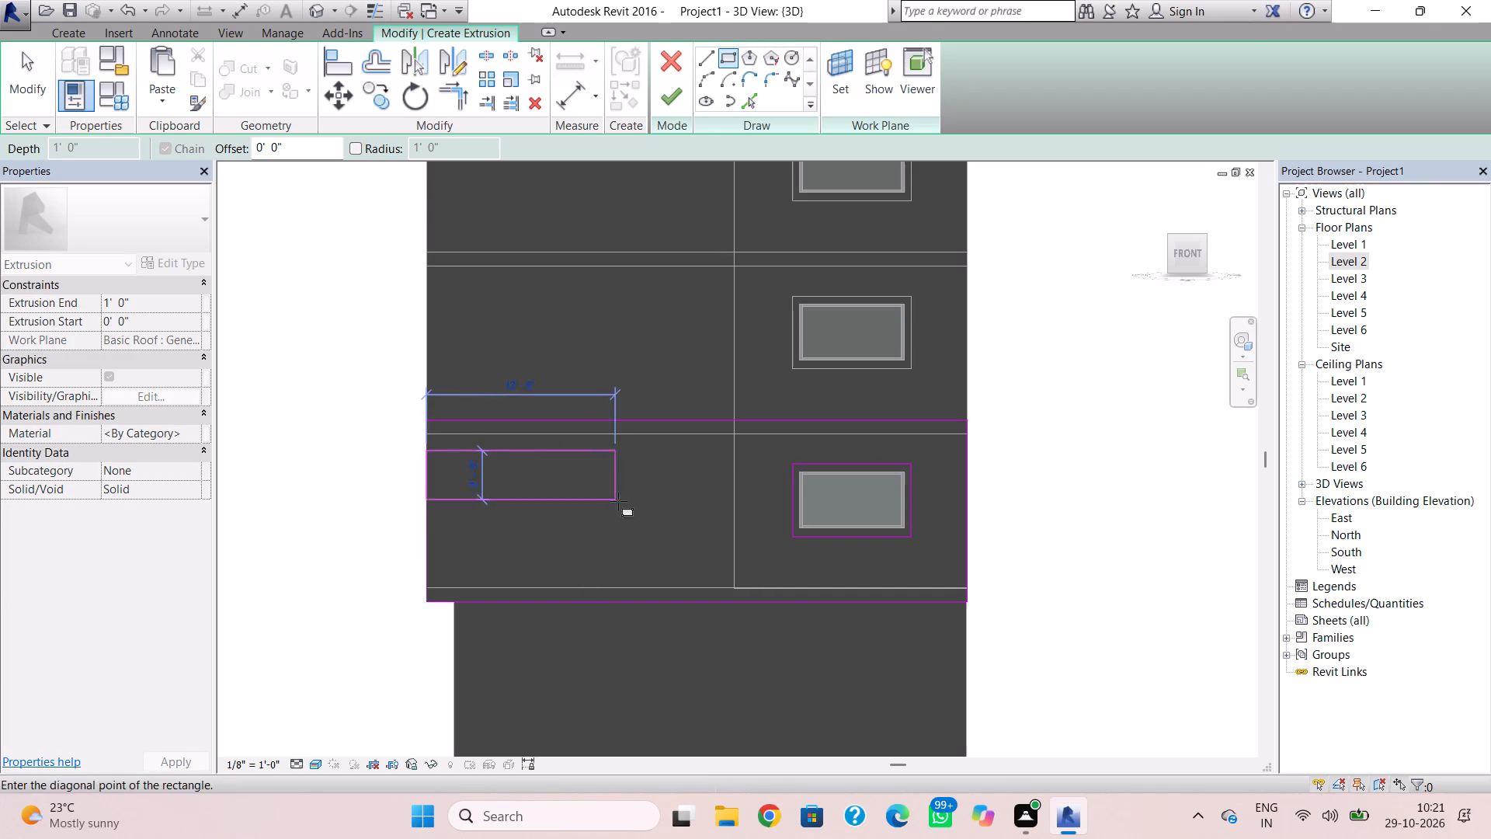
click(647, 566)
key(Escape)
key(Escape)
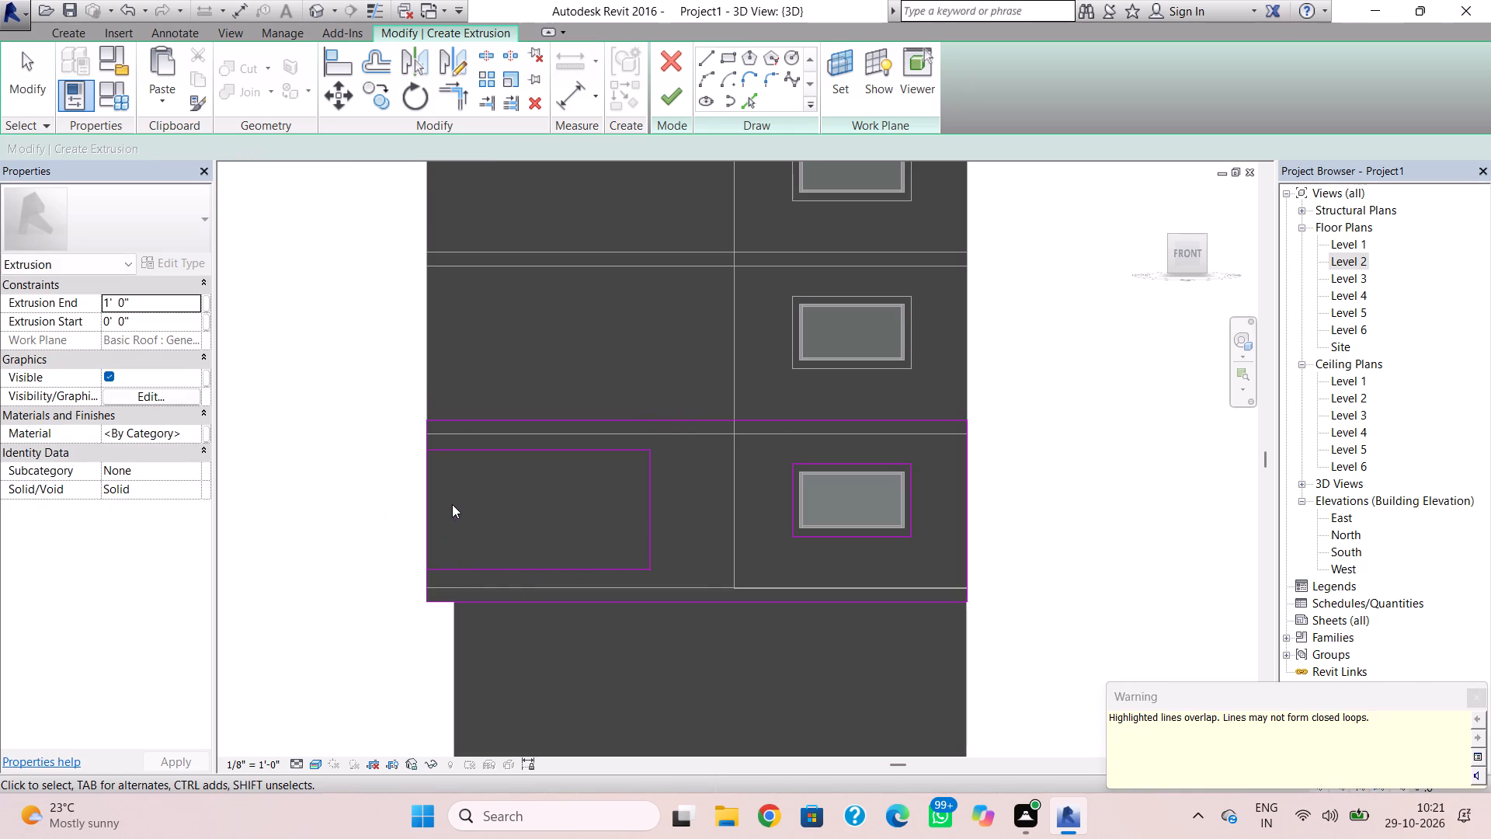
Delete the overlapping left edges and redraw short vertical lines above and below the balcony opening to form one closed outline.
click(422, 509)
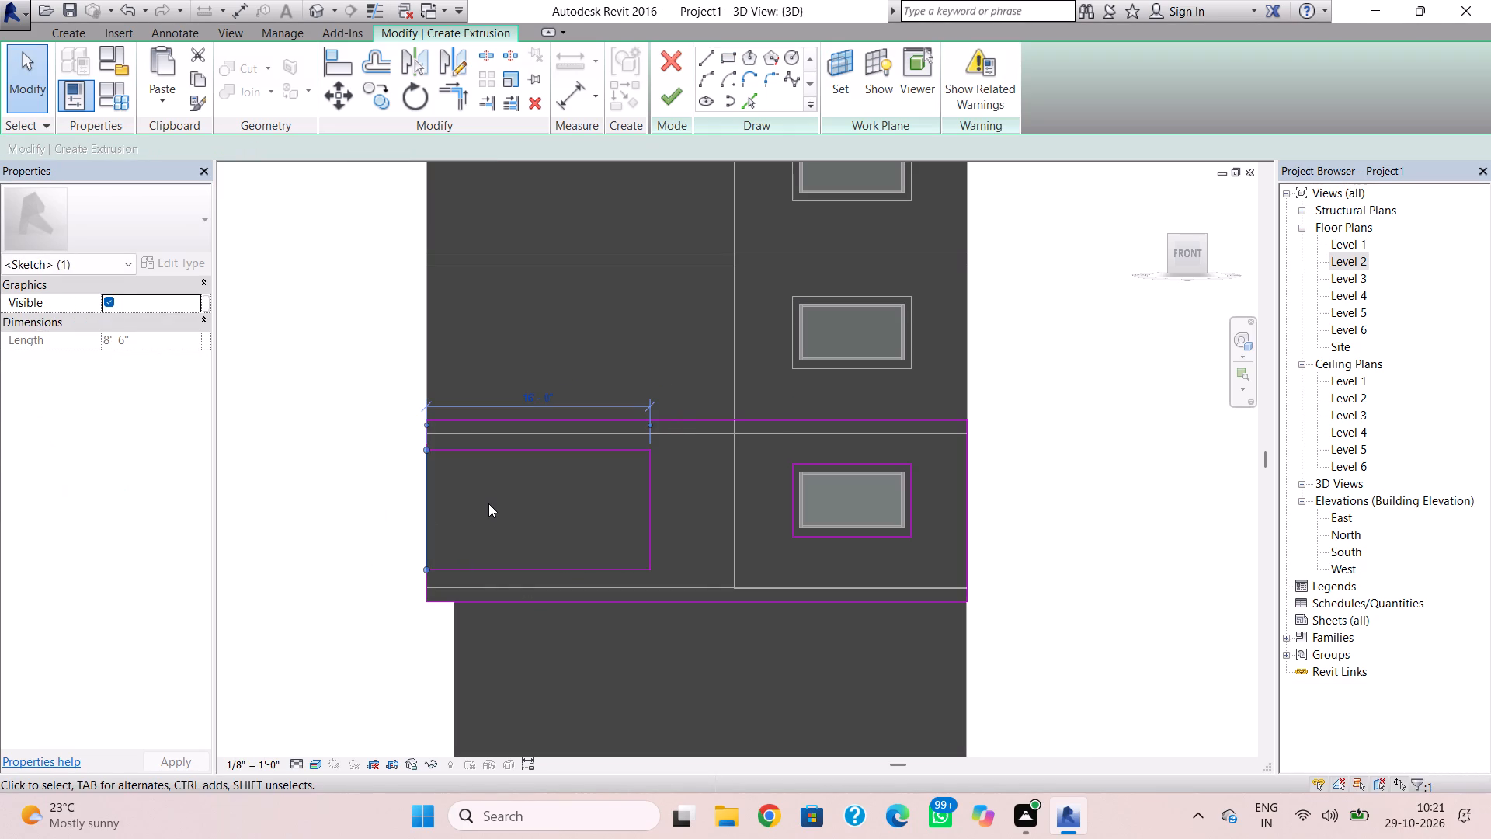
key(Delete)
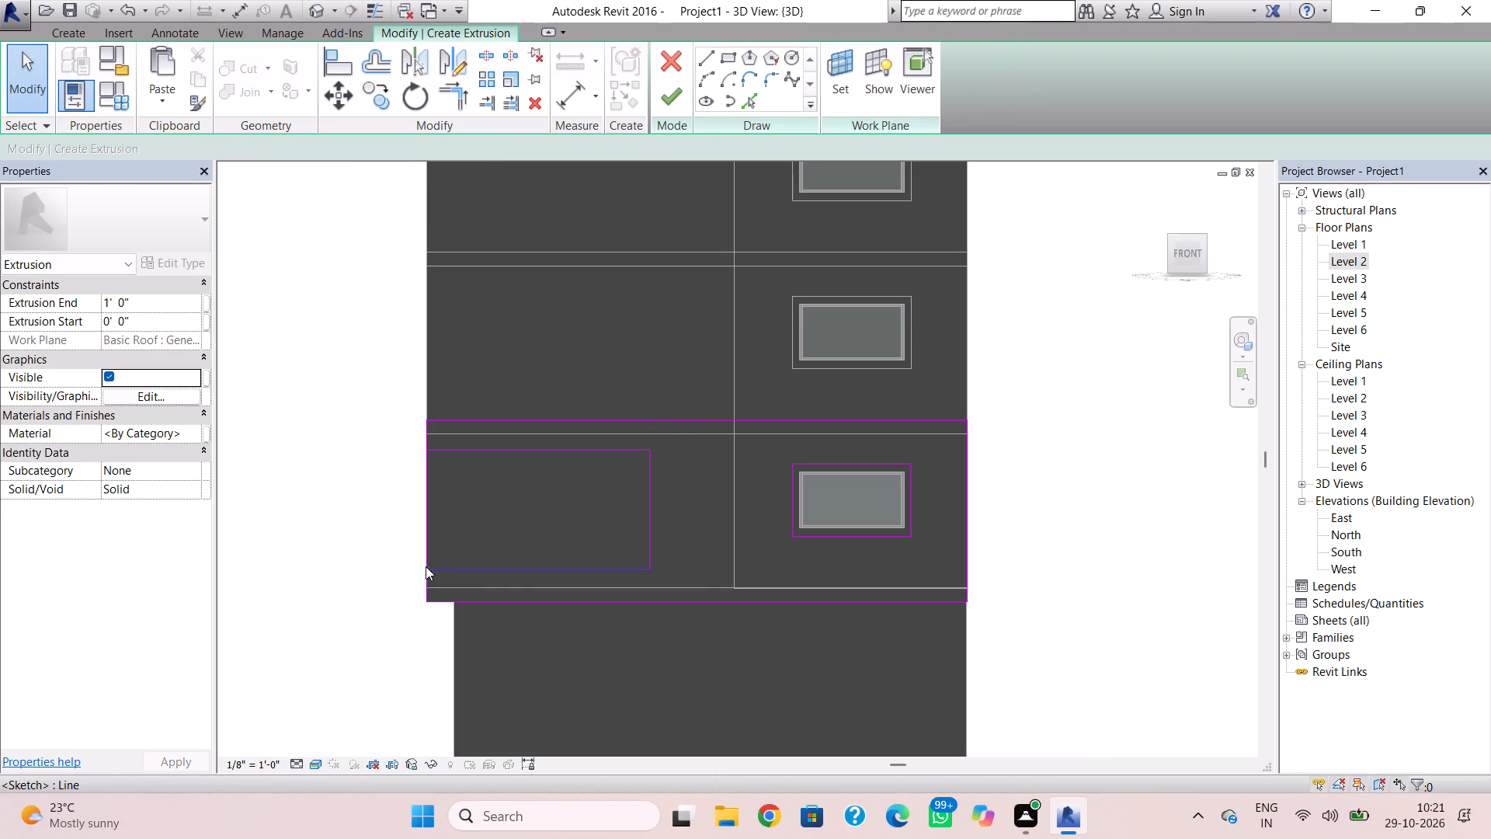
click(427, 528)
key(Delete)
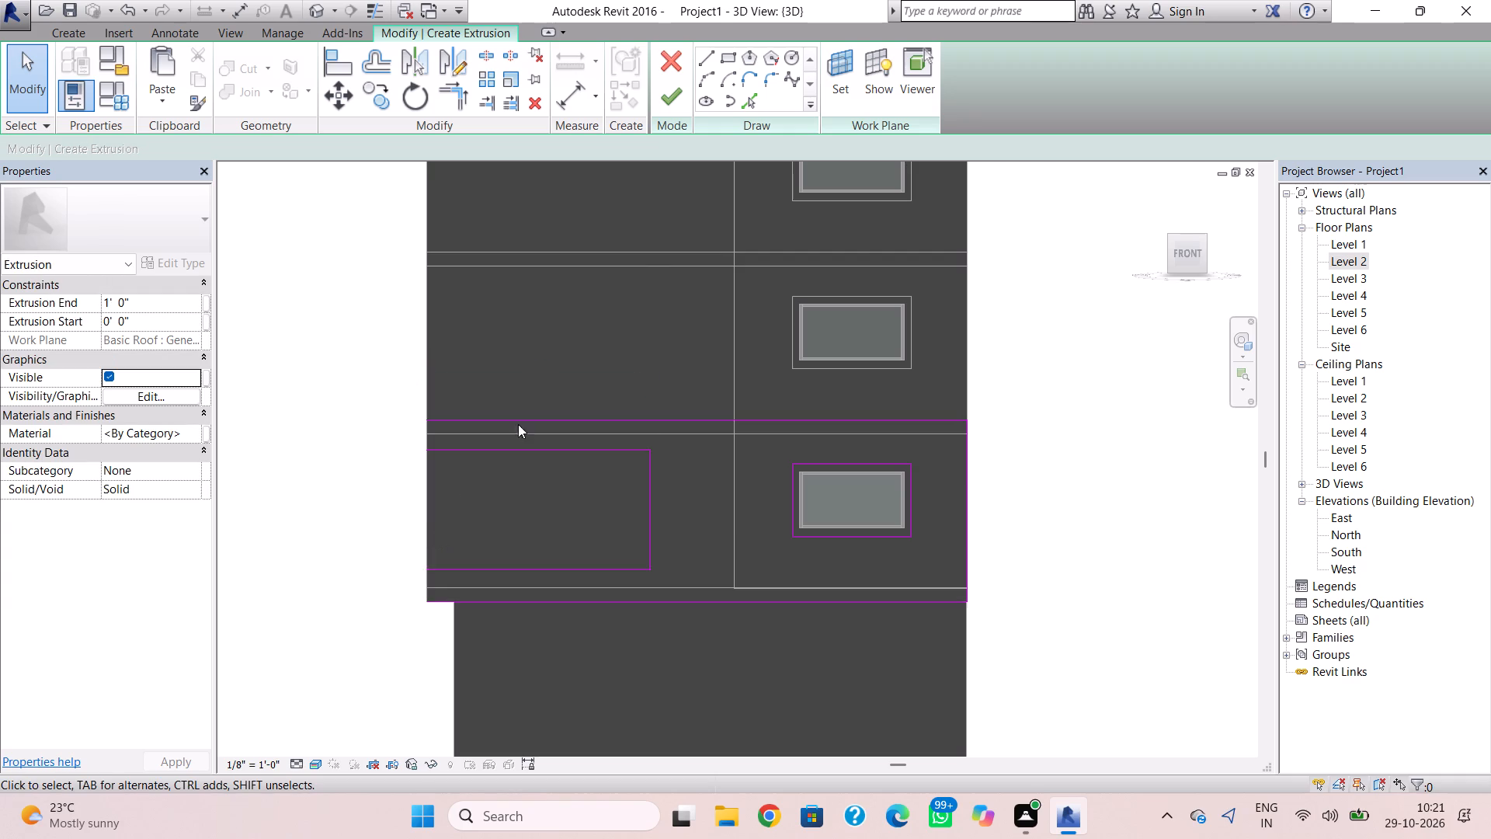
click(705, 53)
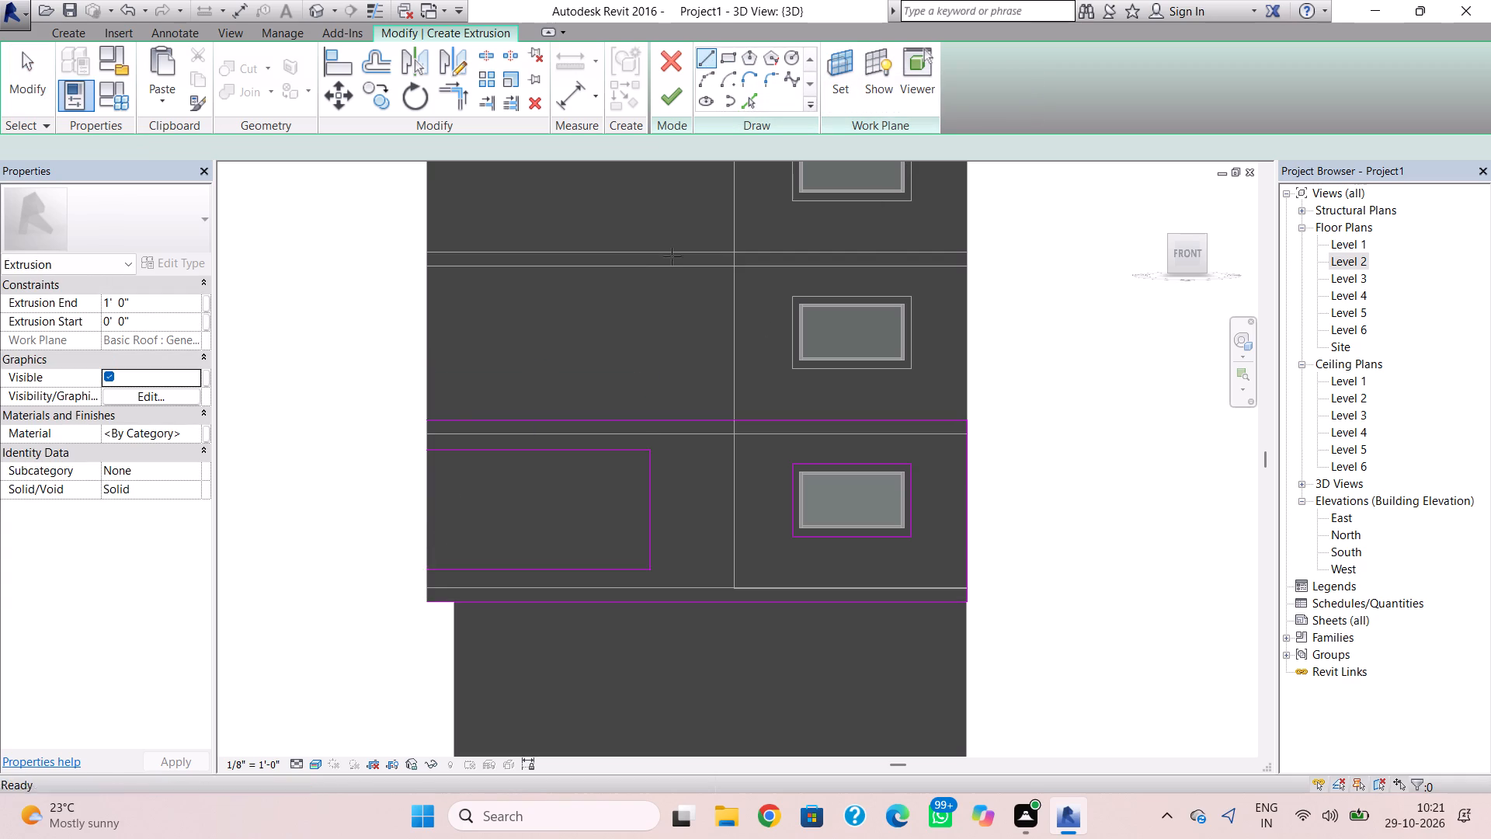
scroll(429, 465, up, 4)
click(425, 443)
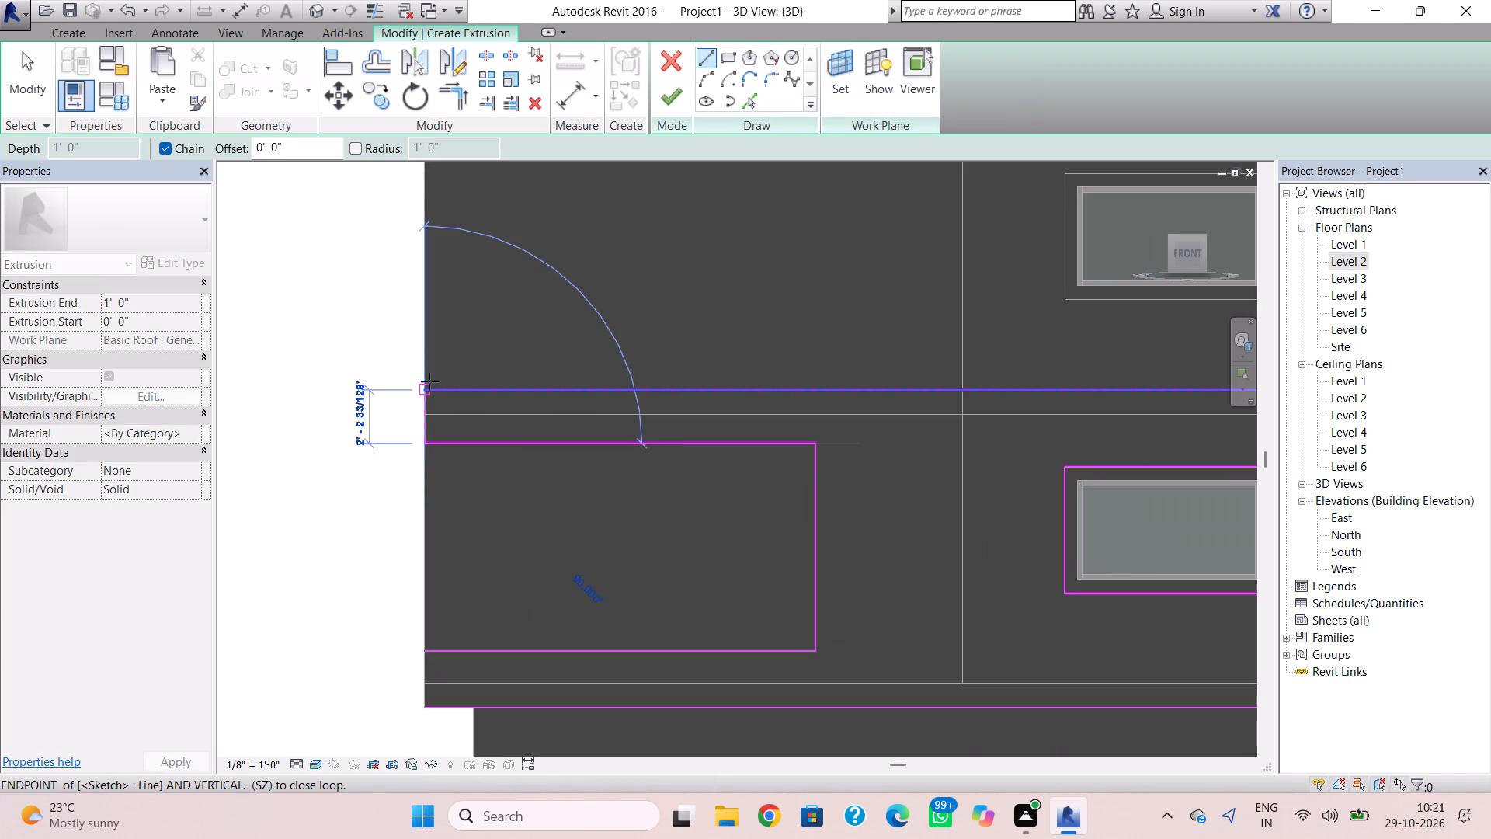
click(429, 381)
click(423, 653)
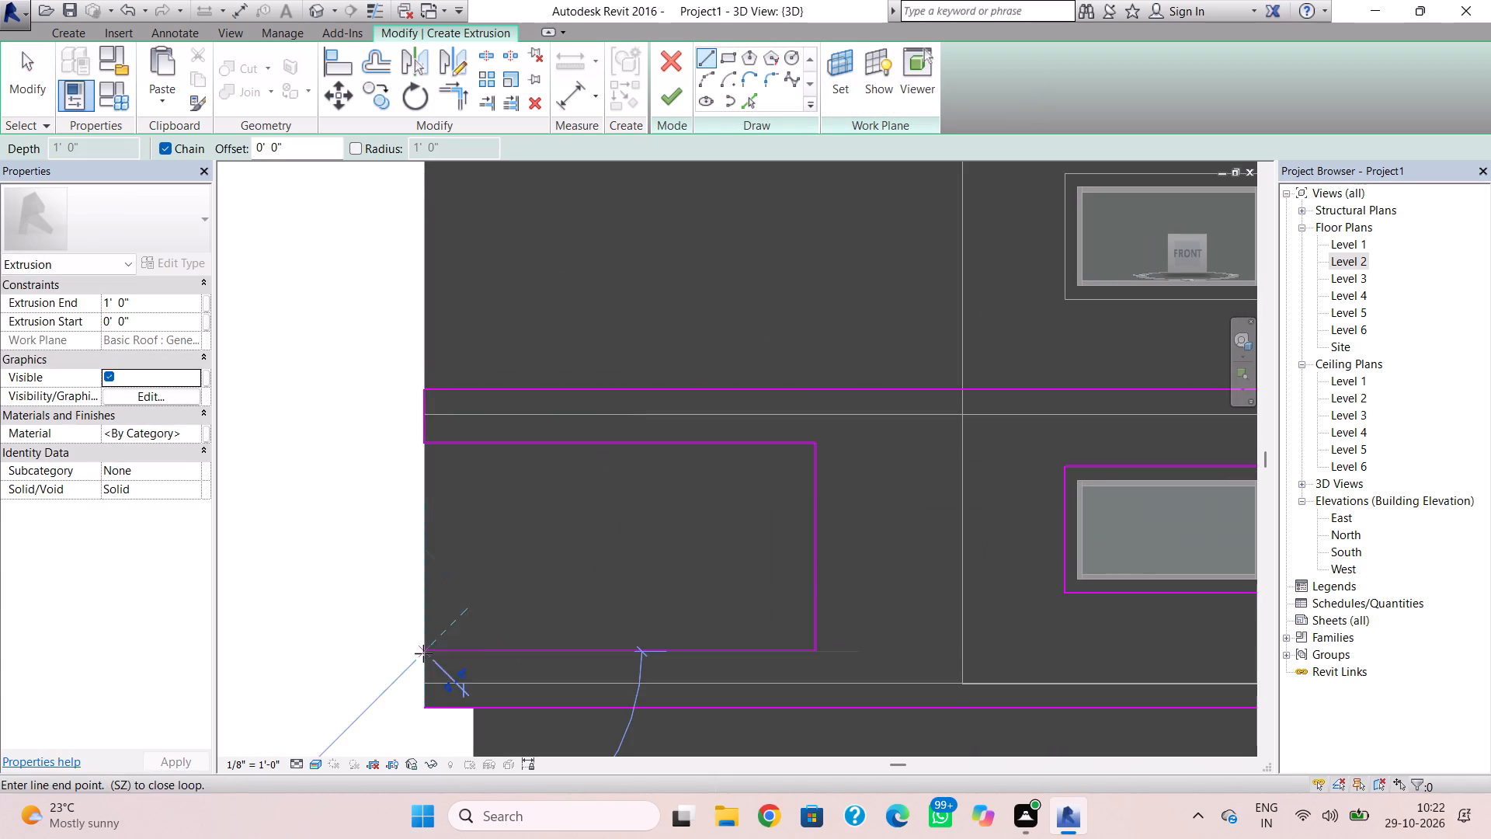
click(433, 715)
scroll(771, 616, down, 4)
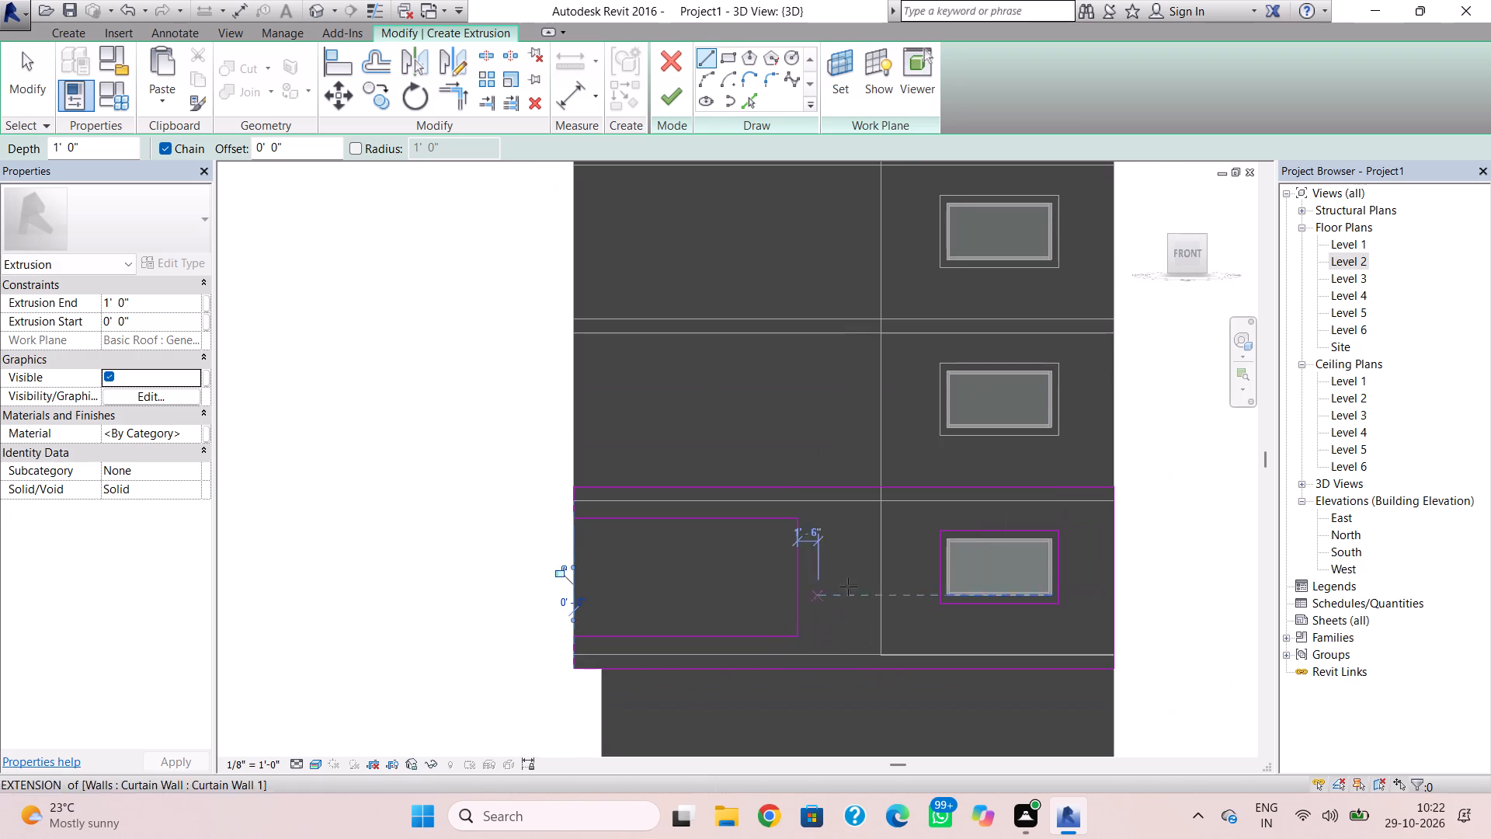
Finish the extrusion with a depth of 1' 0" and complete the in-place wall model.
click(683, 103)
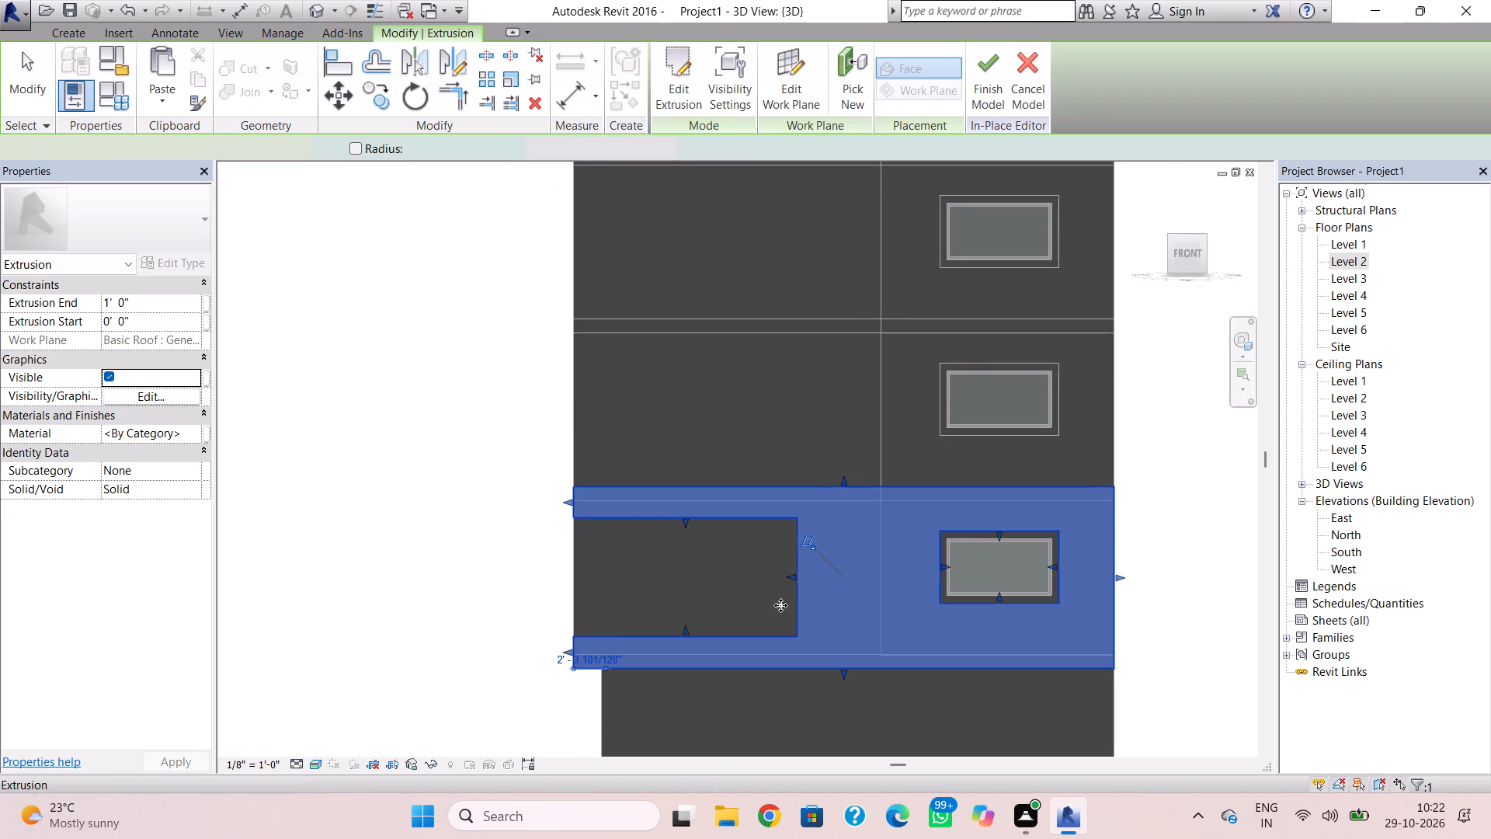
shift+right_drag(747, 617, 945, 652)
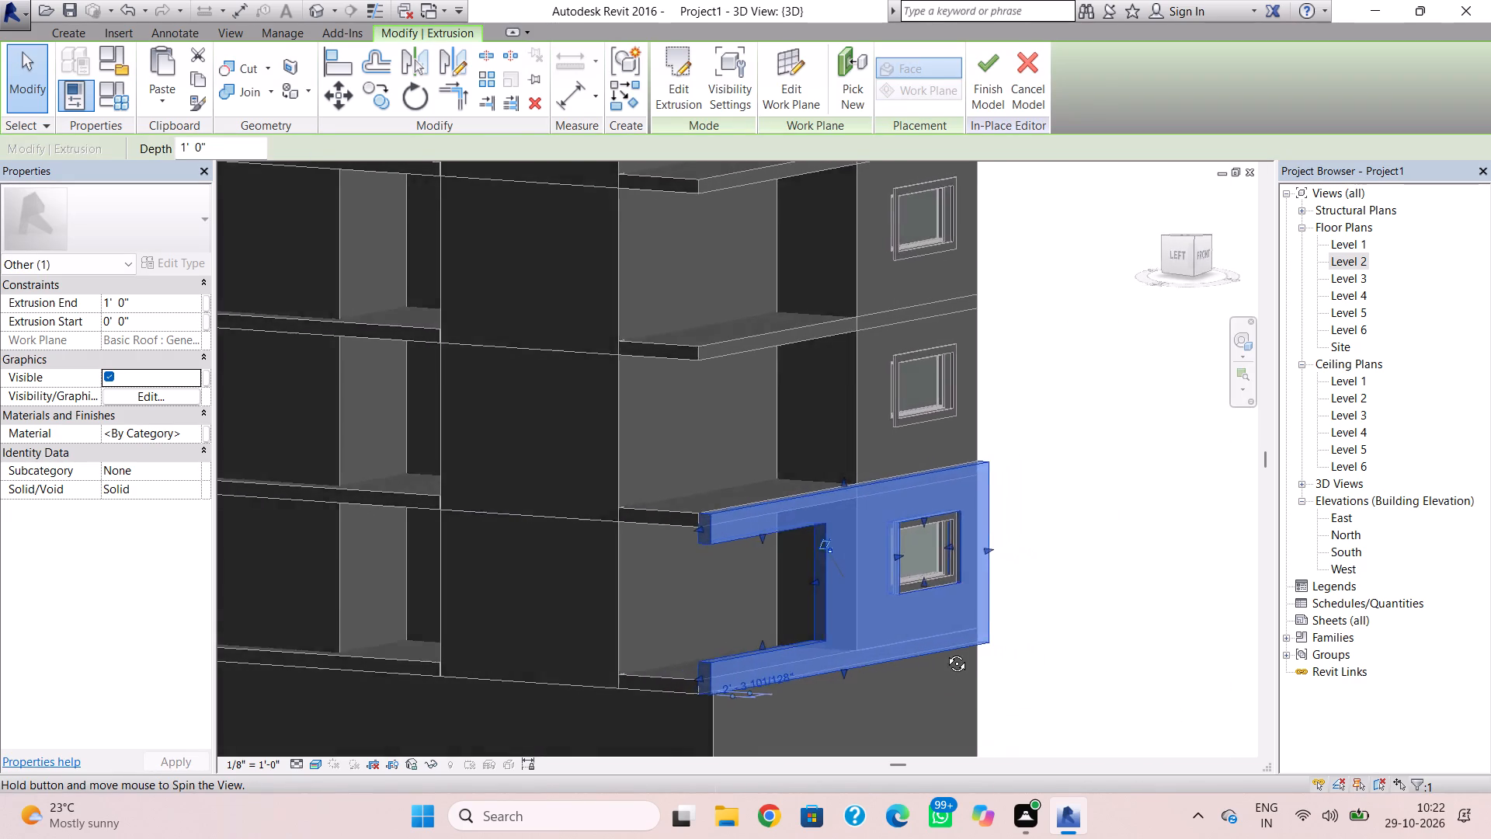
shift+right_drag(945, 652, 973, 649)
key(Escape)
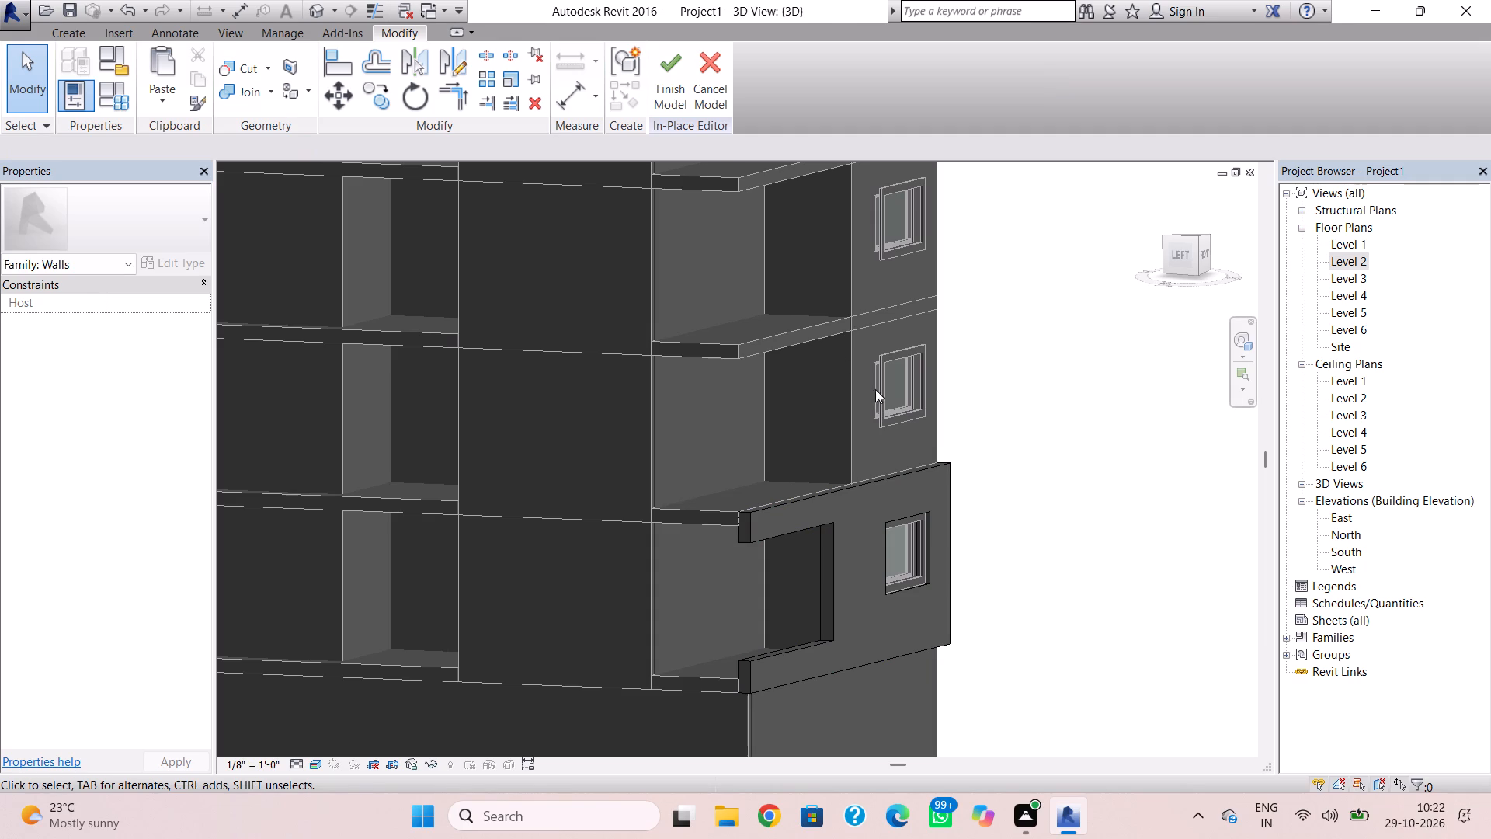
click(683, 86)
Start another in-place model in the Walls family category, accepting the default name, with the building viewed from its left side.
scroll(782, 449, down, 2)
middle_drag(782, 449, 804, 447)
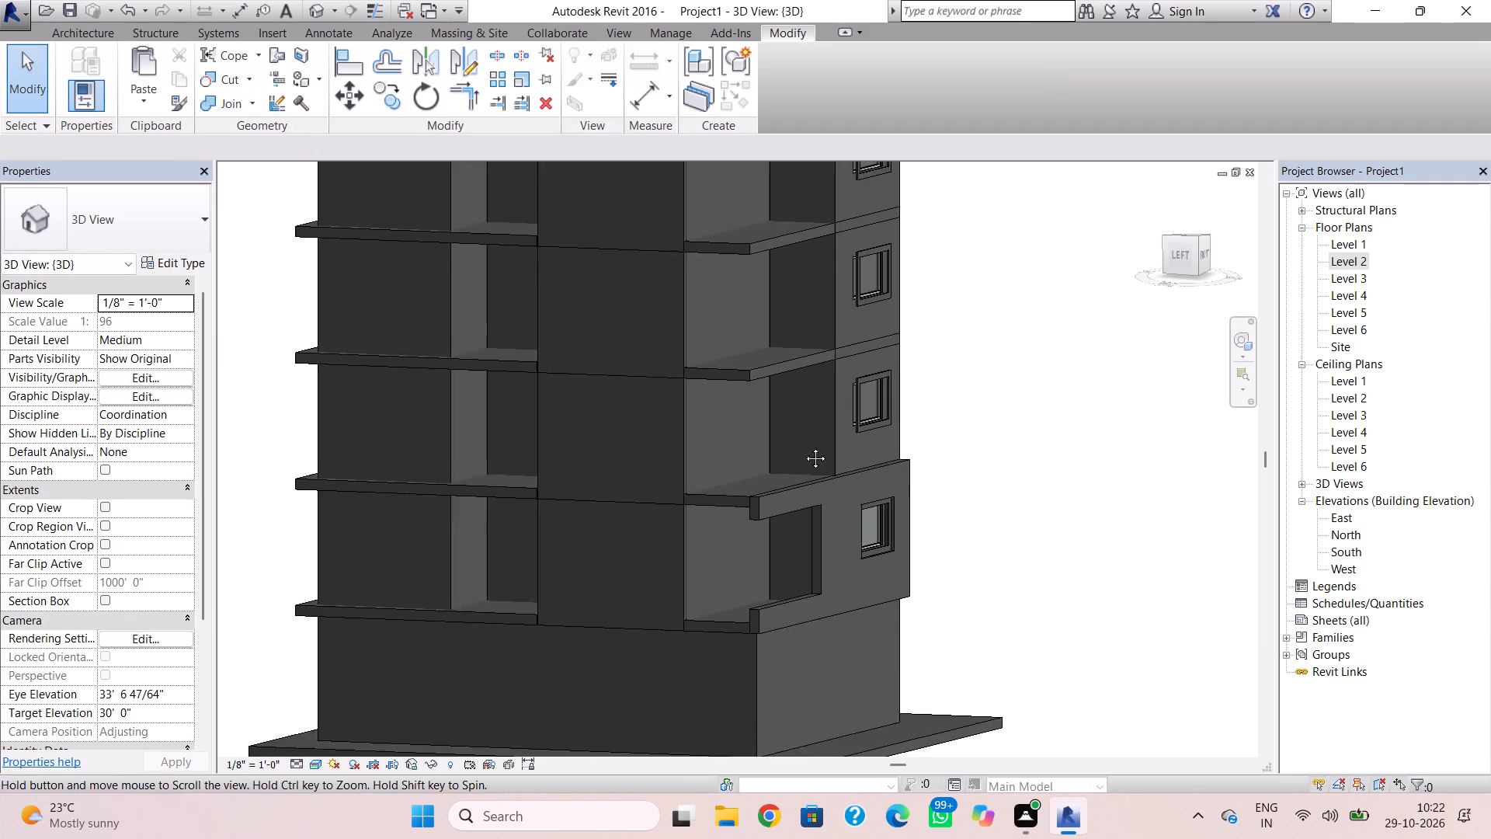
middle_drag(804, 447, 865, 430)
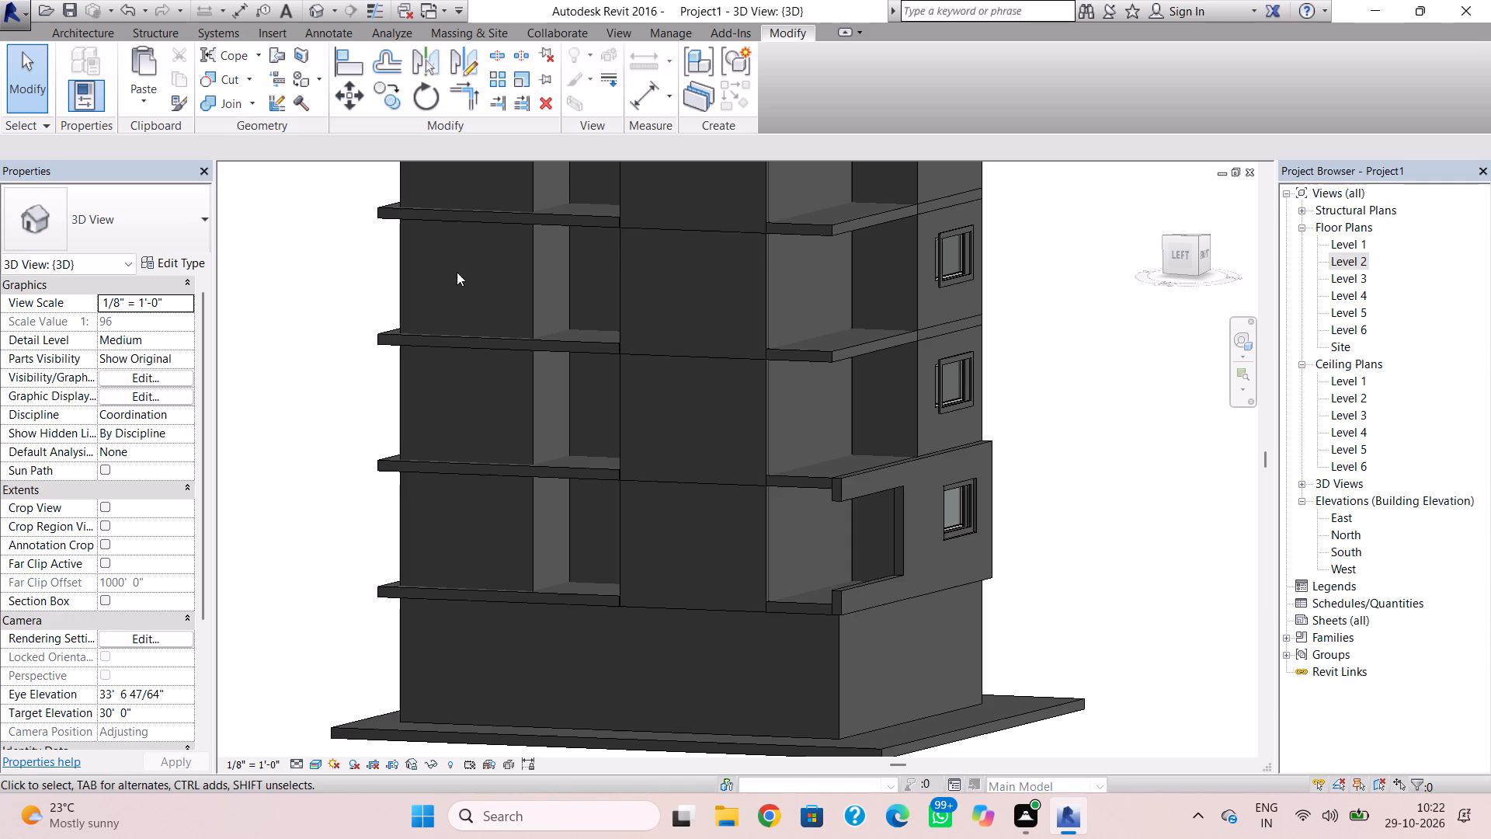
scroll(973, 509, up, 6)
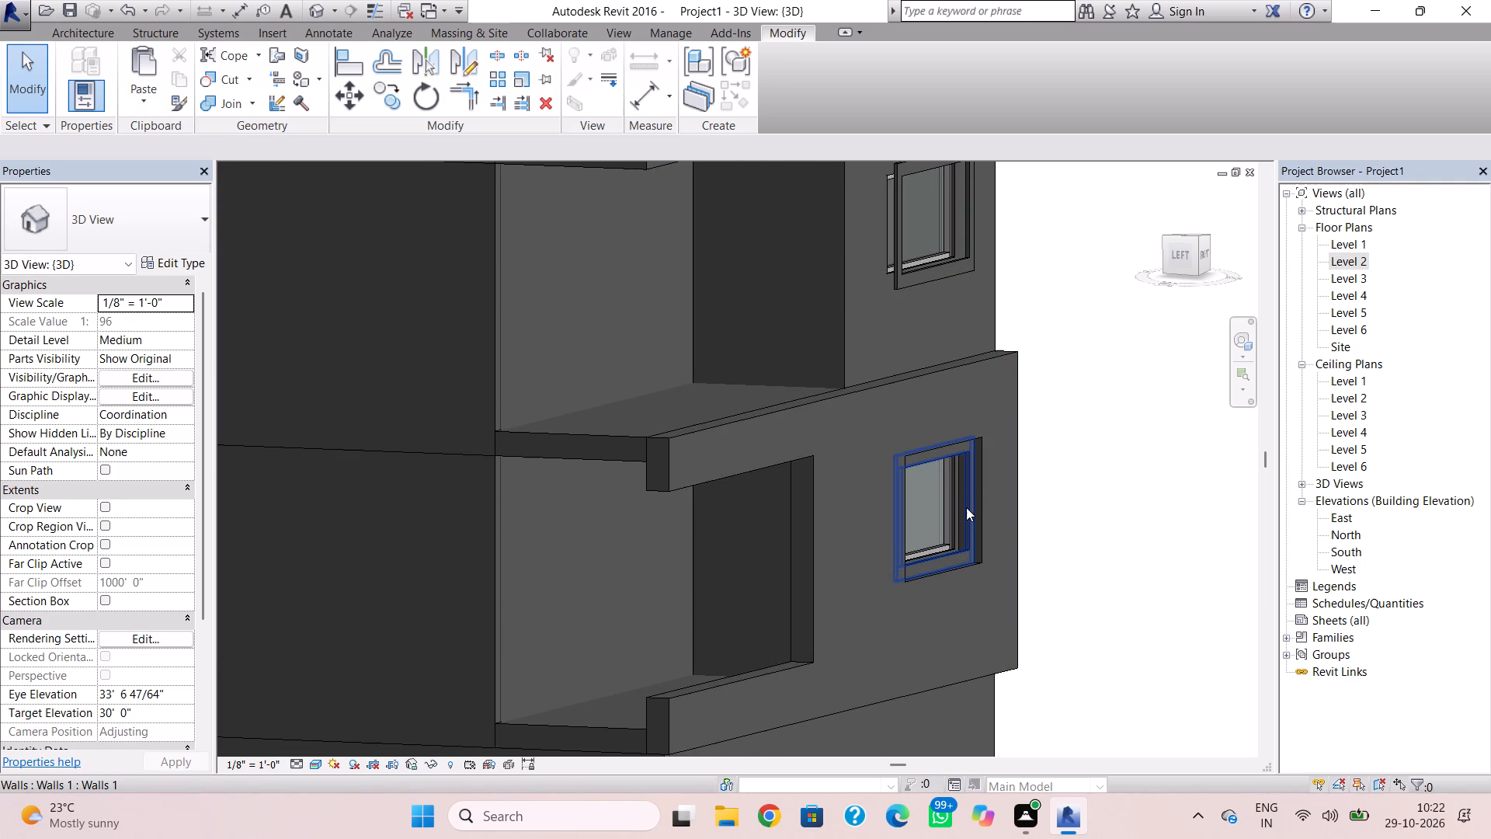
scroll(408, 429, down, 2)
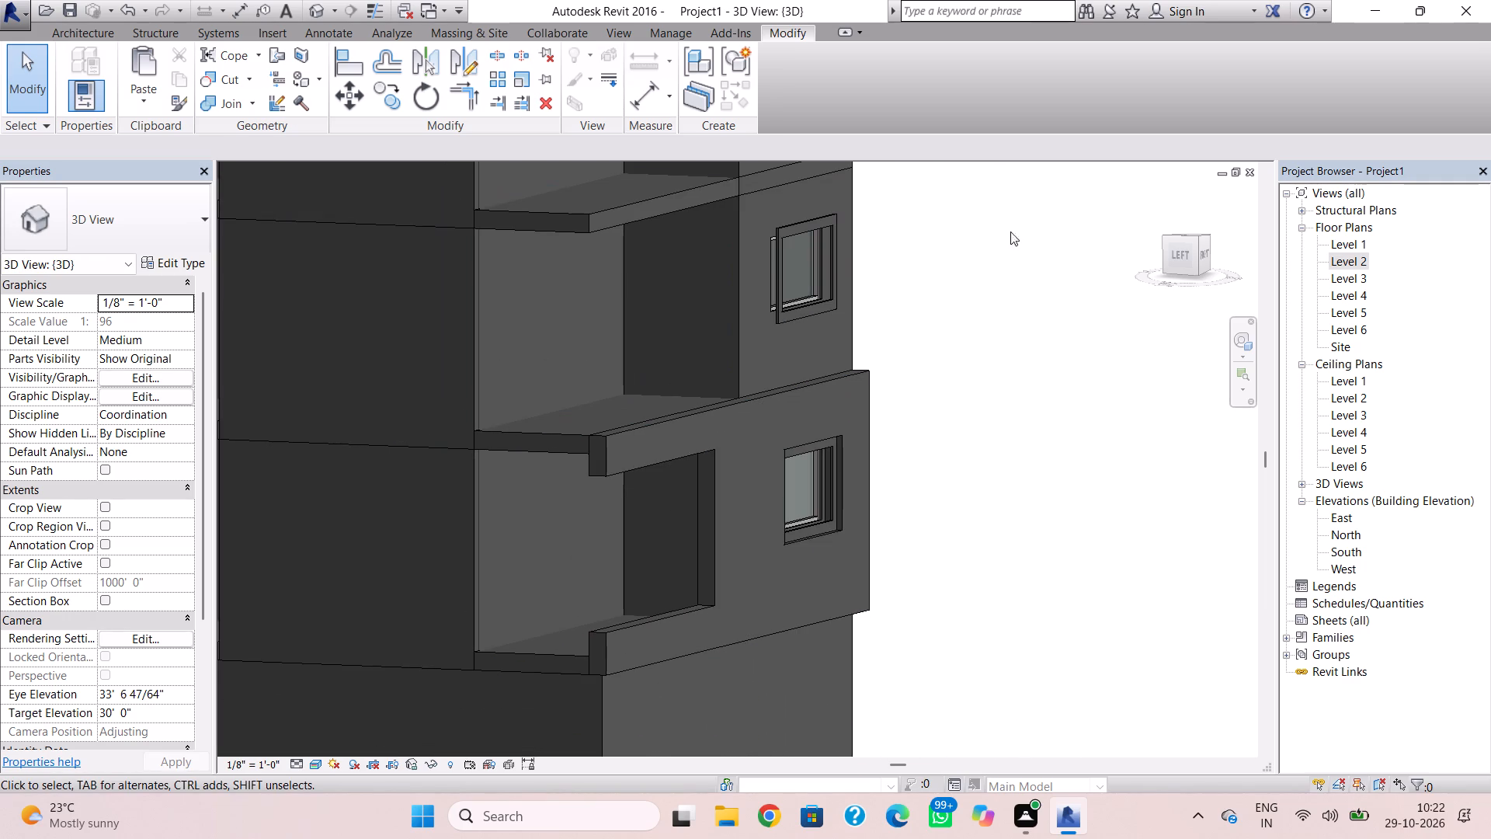
click(1178, 253)
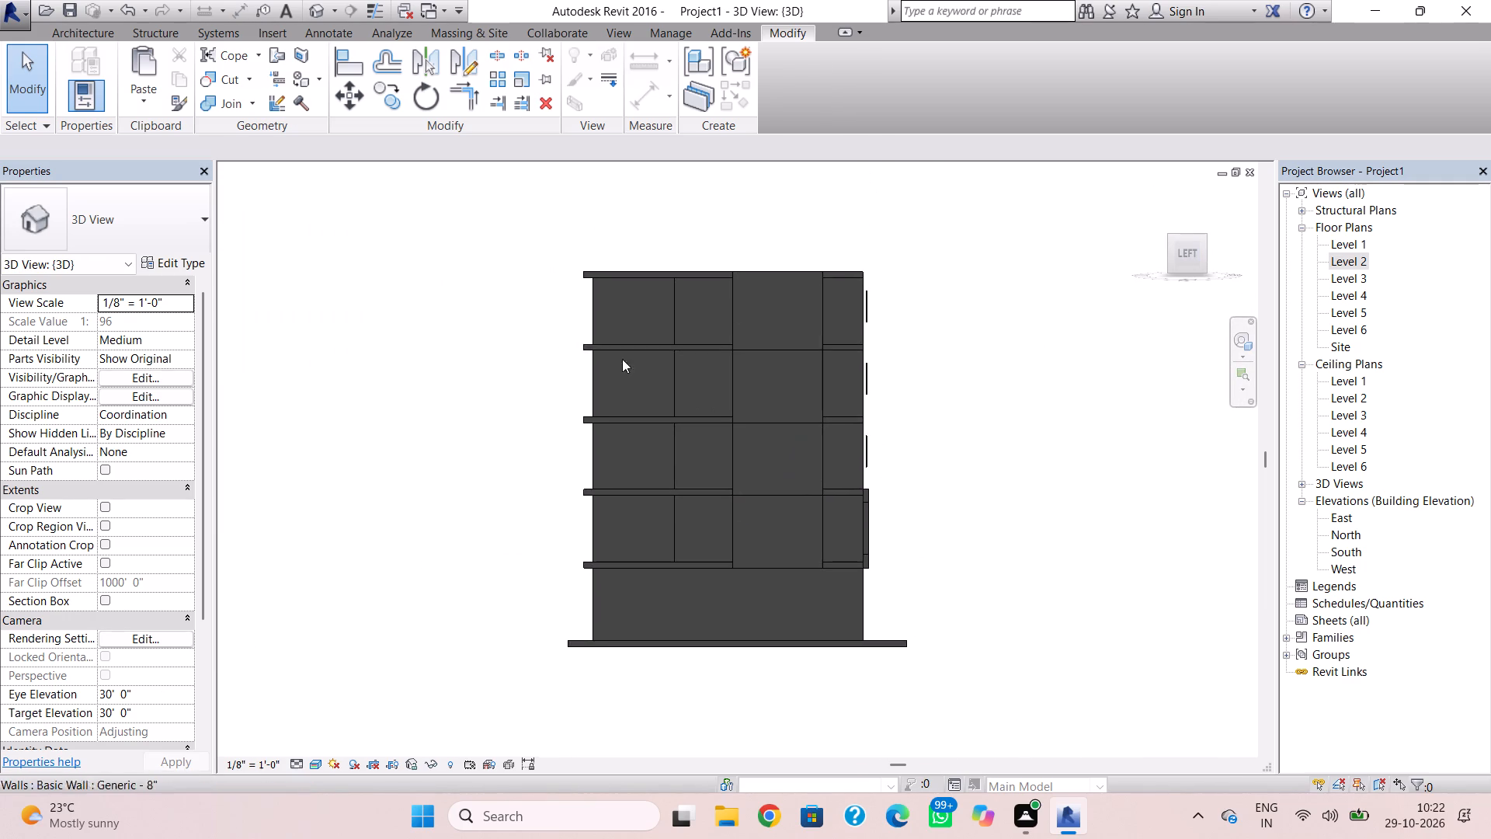
click(106, 36)
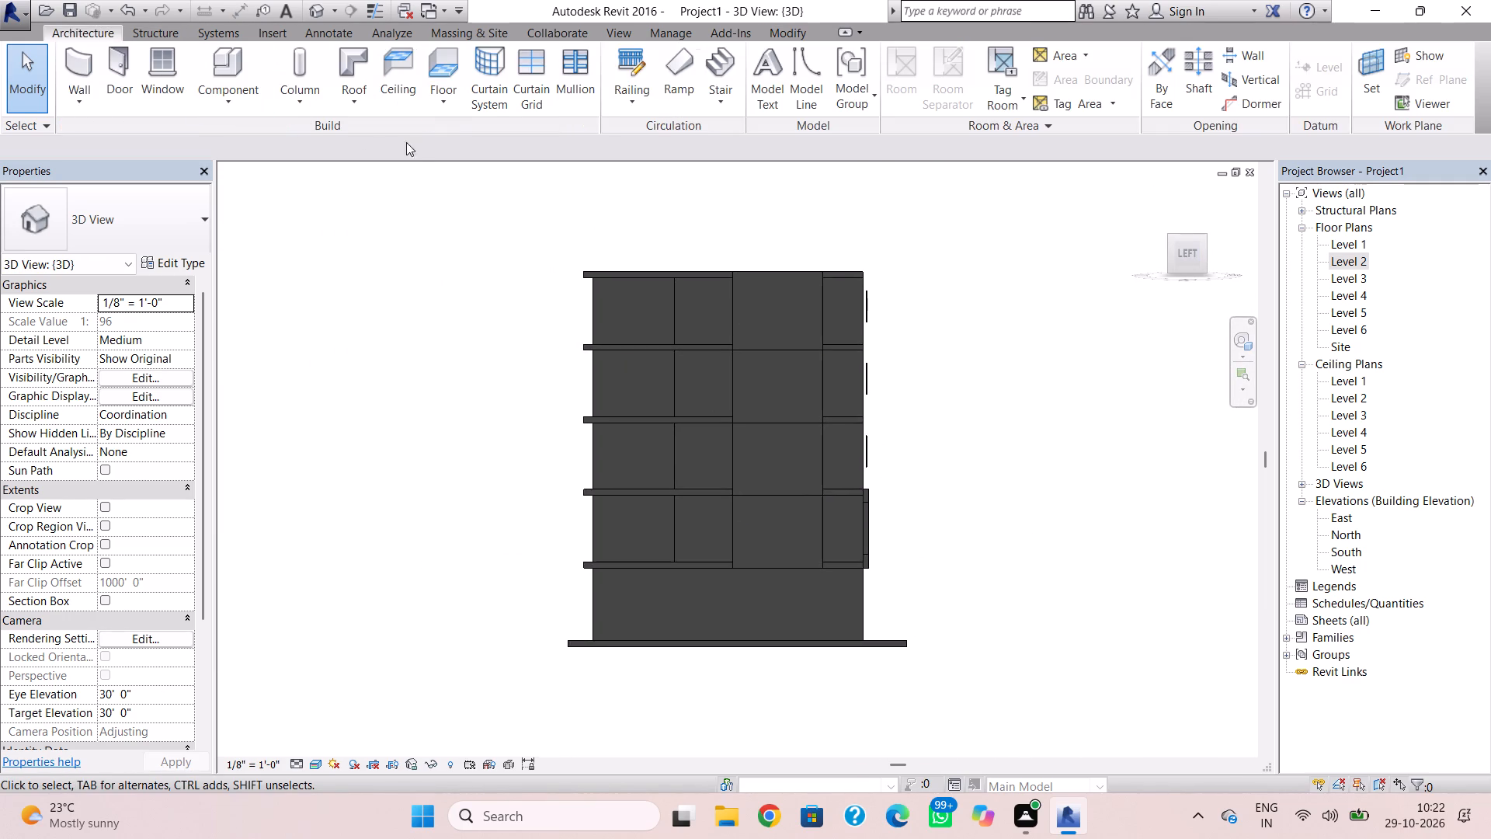
click(235, 85)
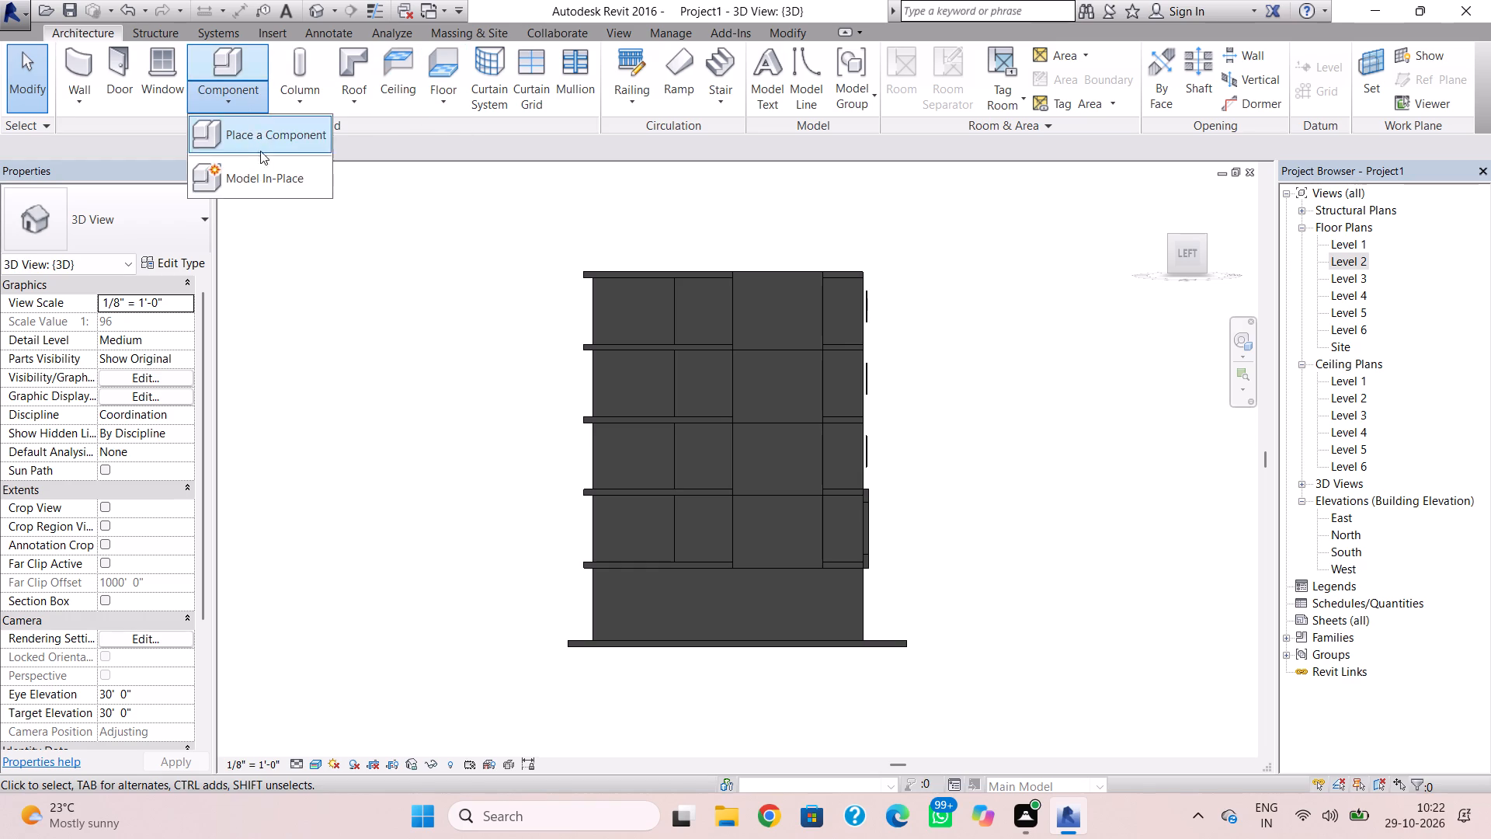
click(262, 161)
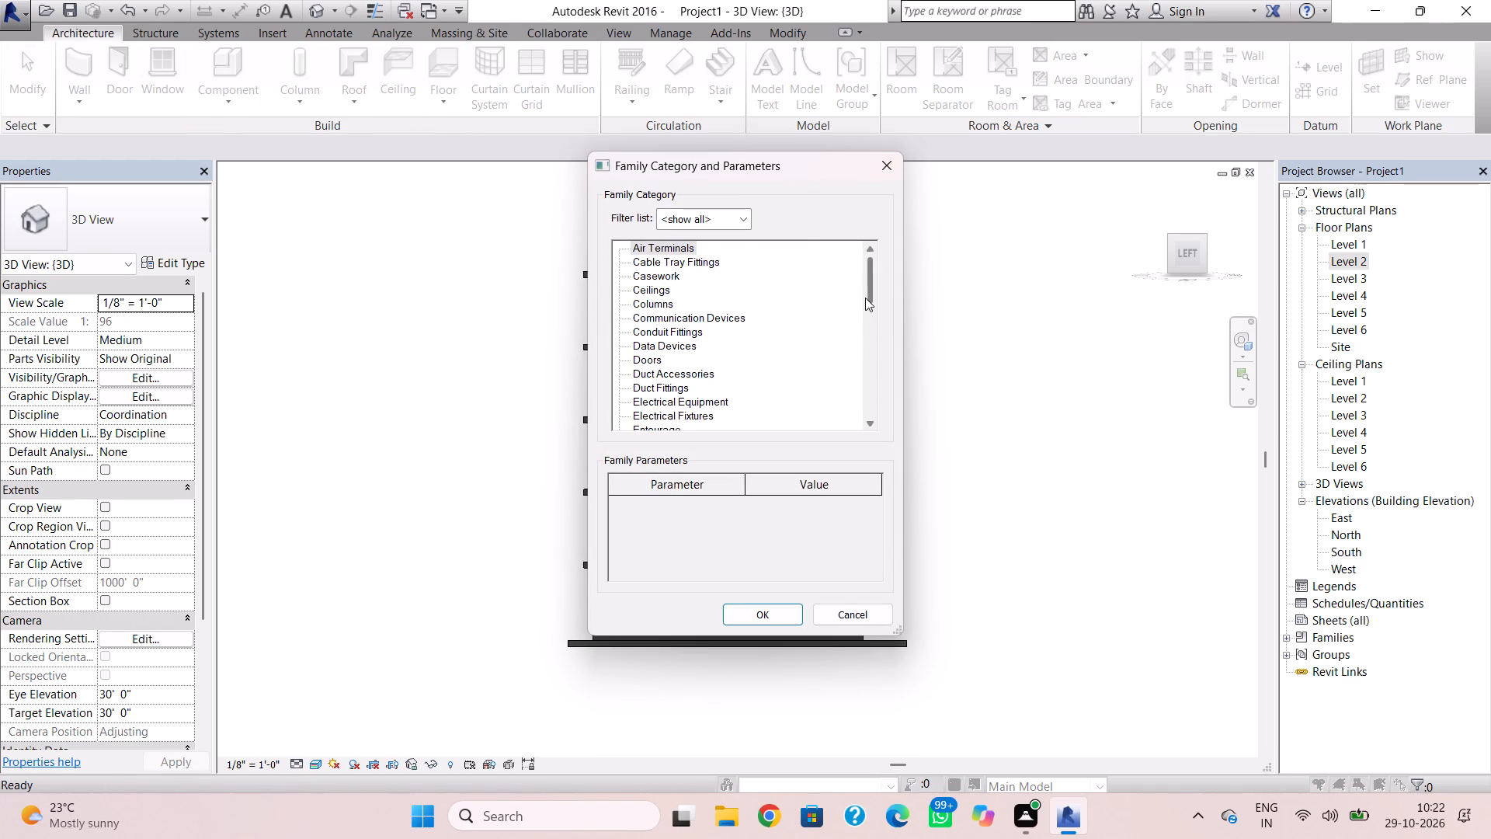
drag(865, 298, 885, 419)
click(628, 399)
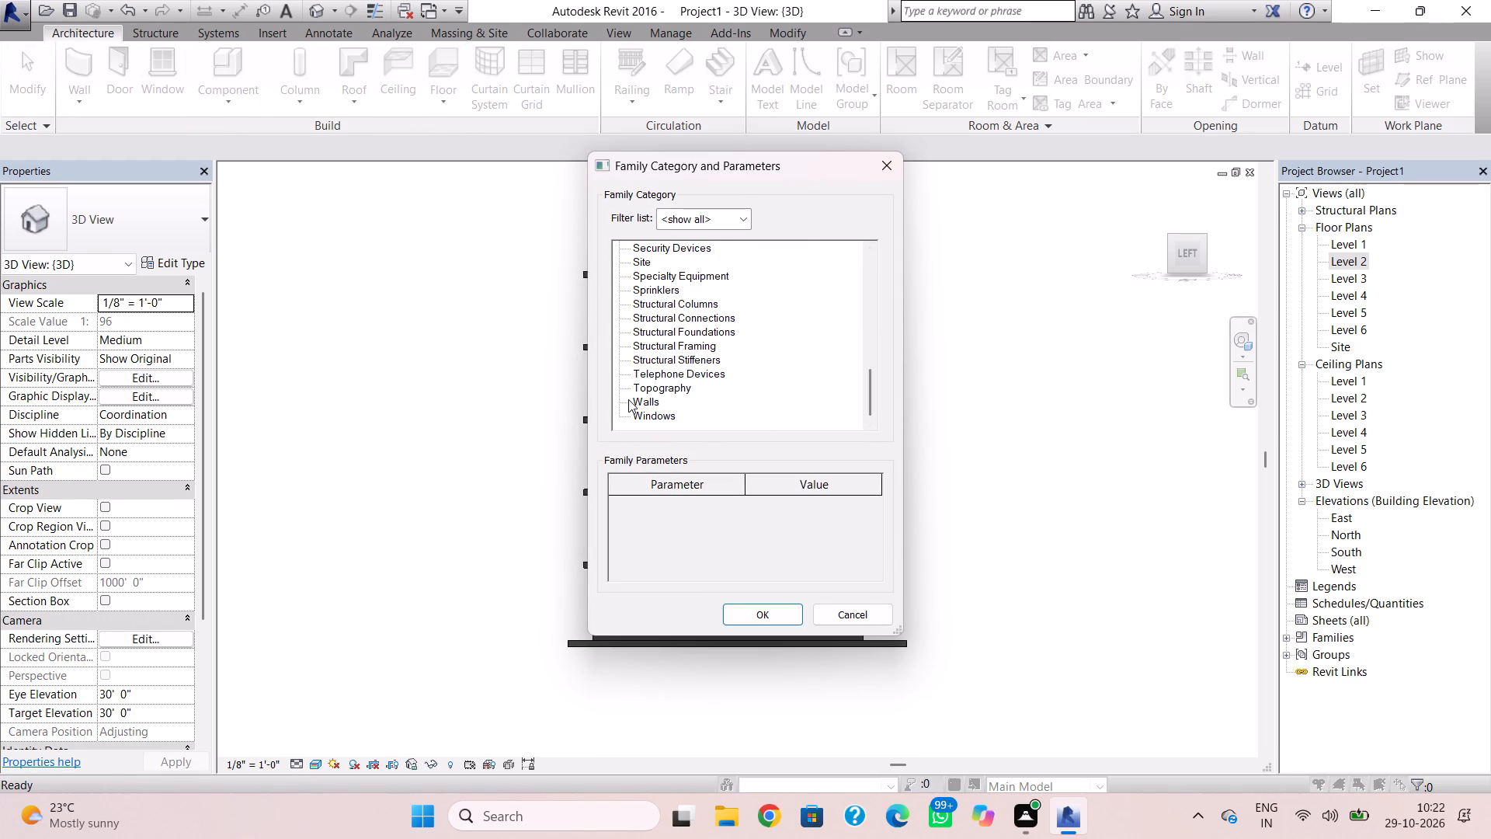
click(773, 606)
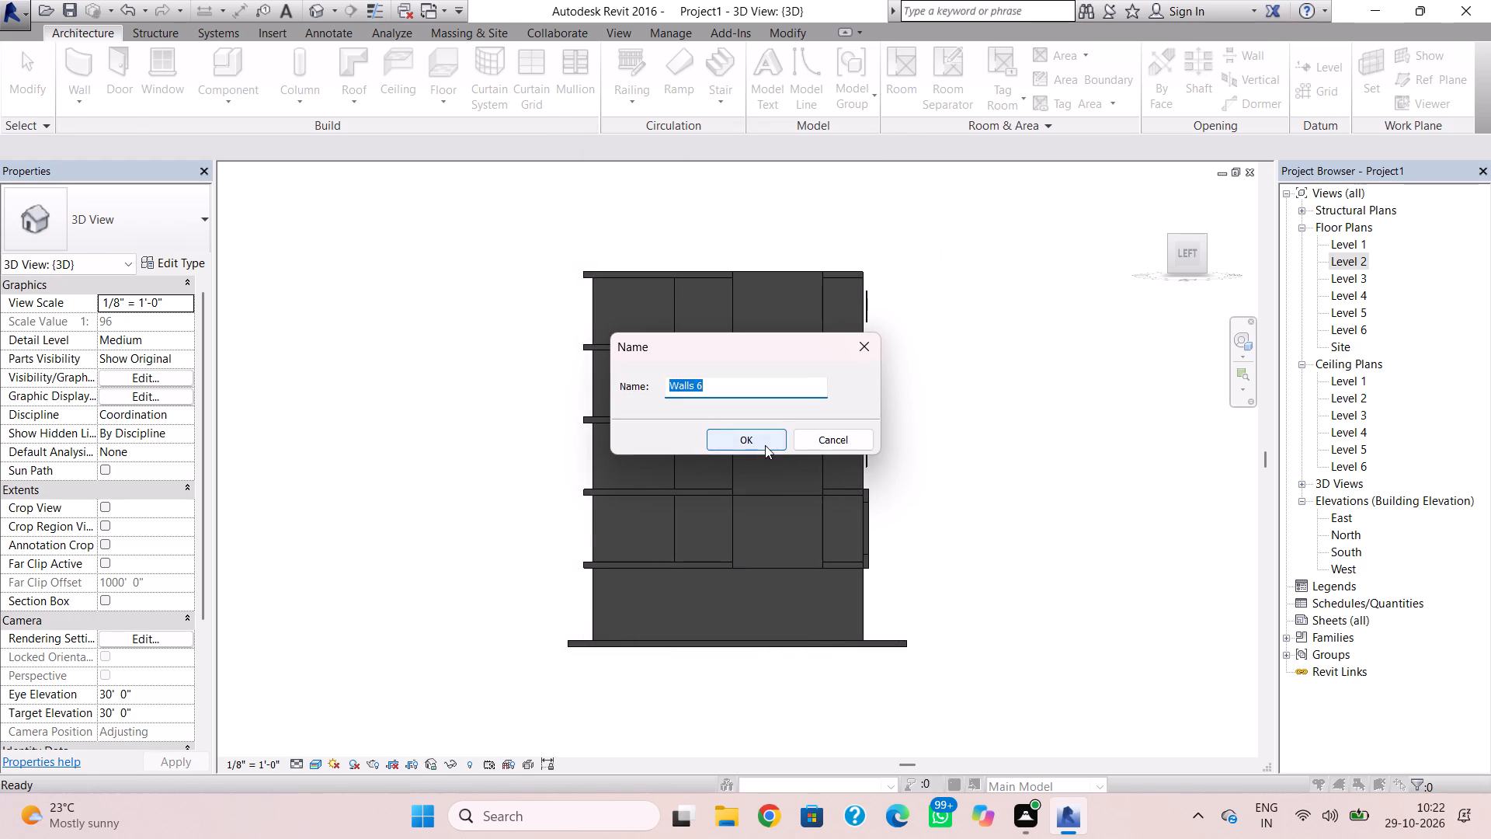
click(765, 445)
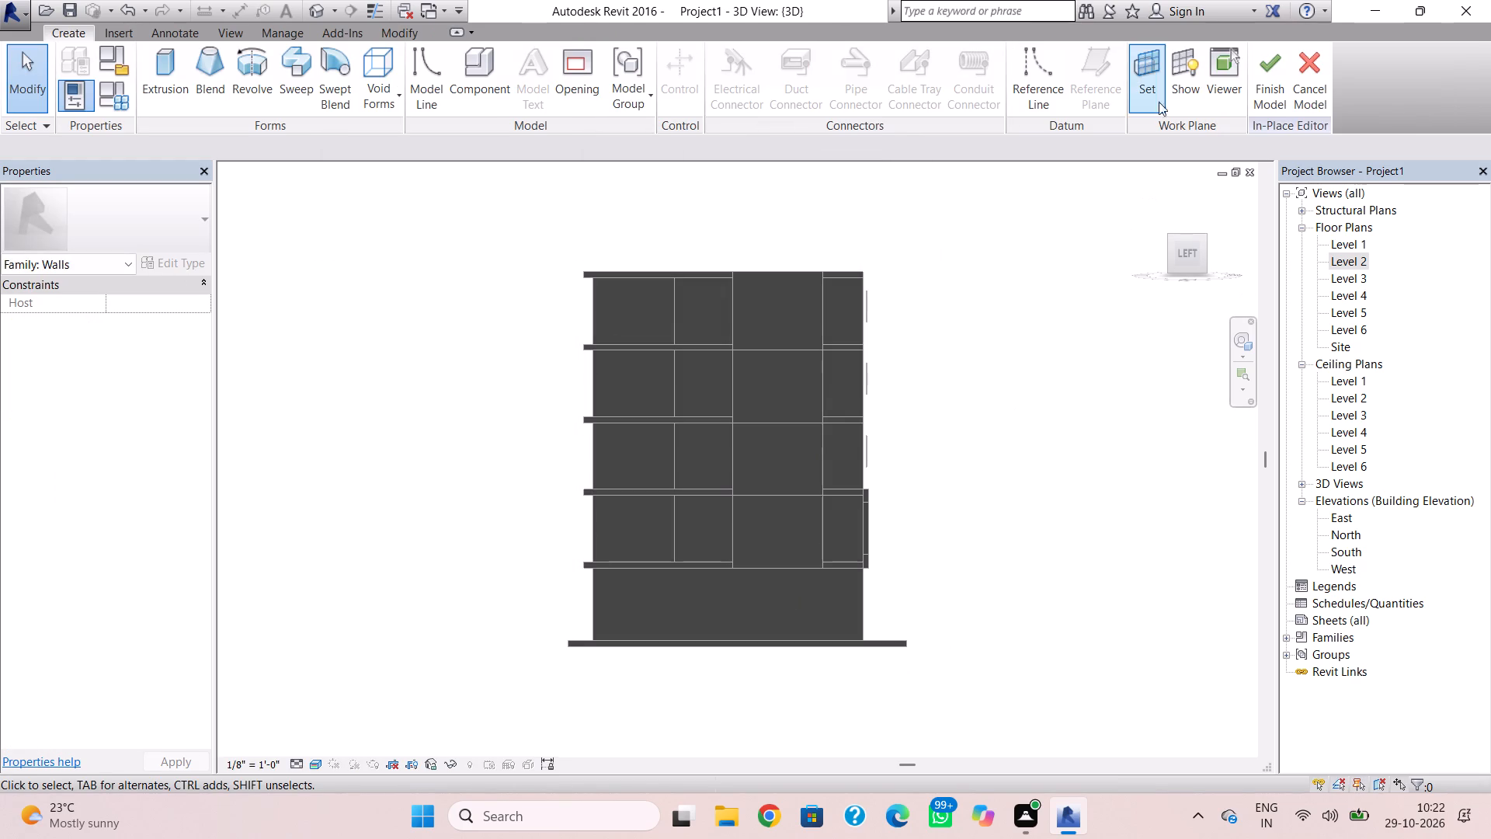
Set the work plane by picking the left-side edge face of the slab above the second storey, beside the front wall extrusion.
click(1162, 78)
click(695, 444)
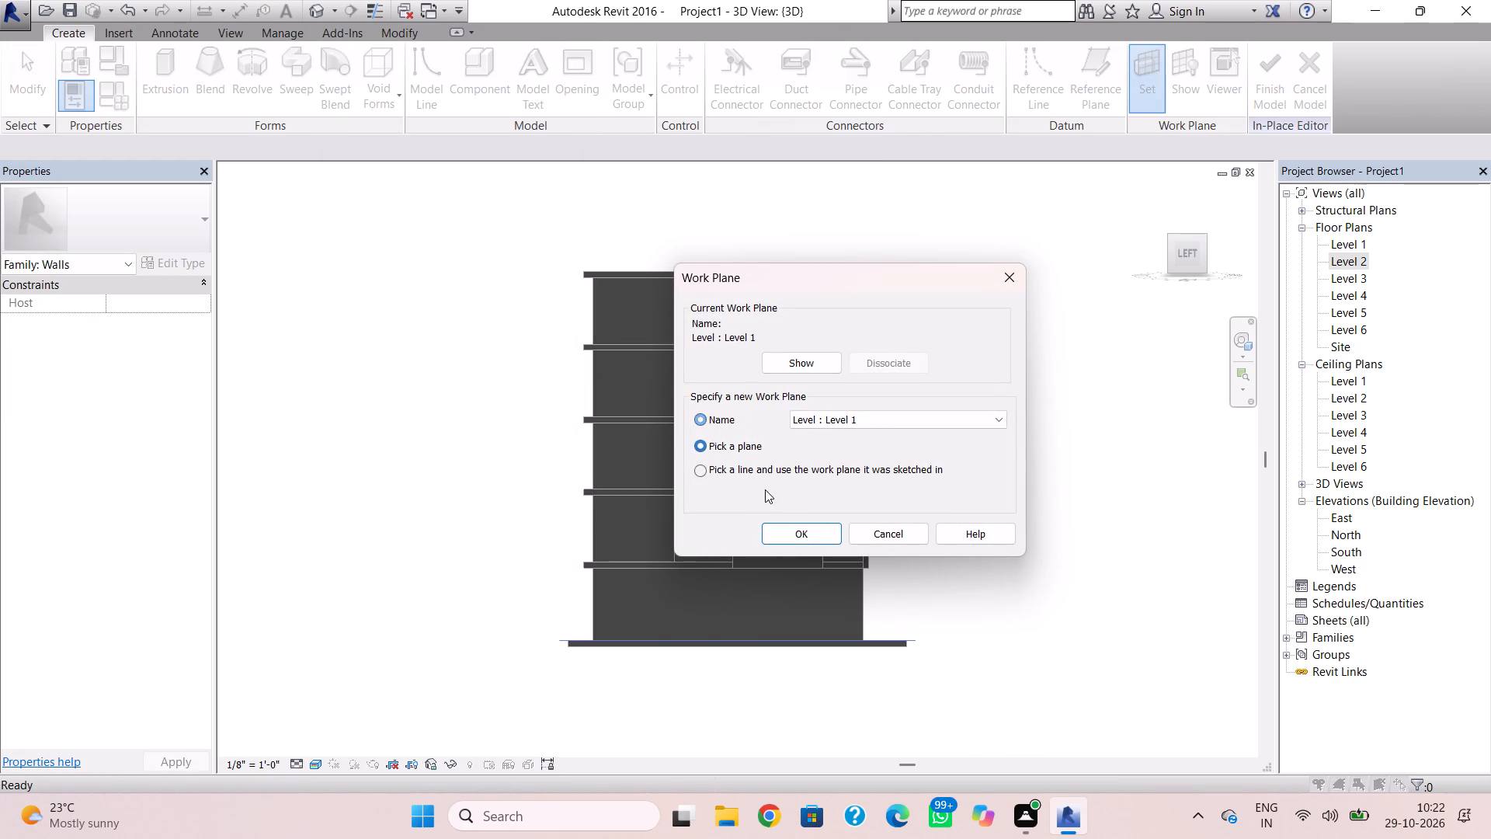
click(801, 537)
scroll(837, 510, up, 3)
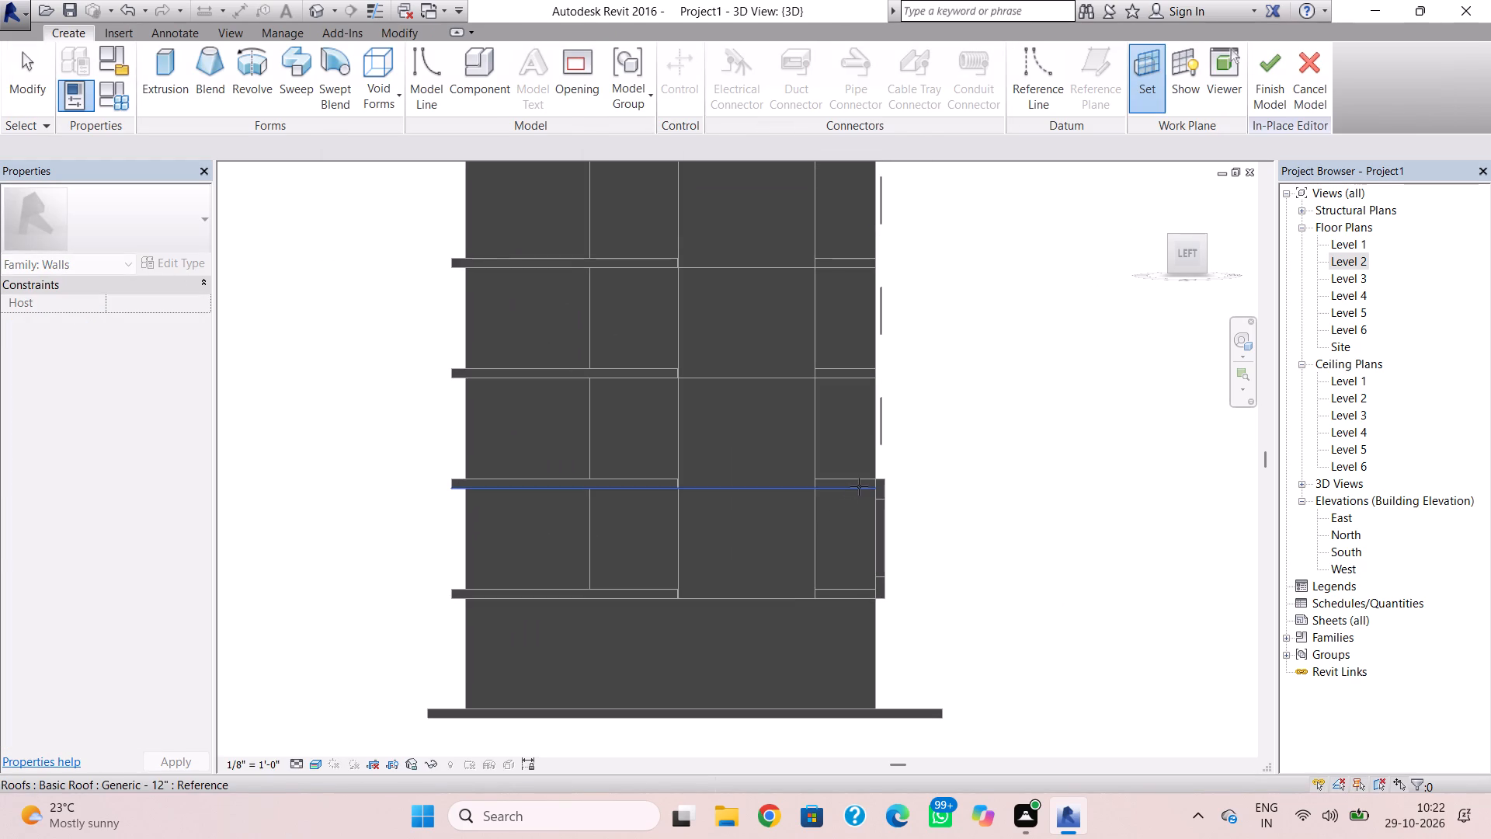
scroll(864, 482, up, 3)
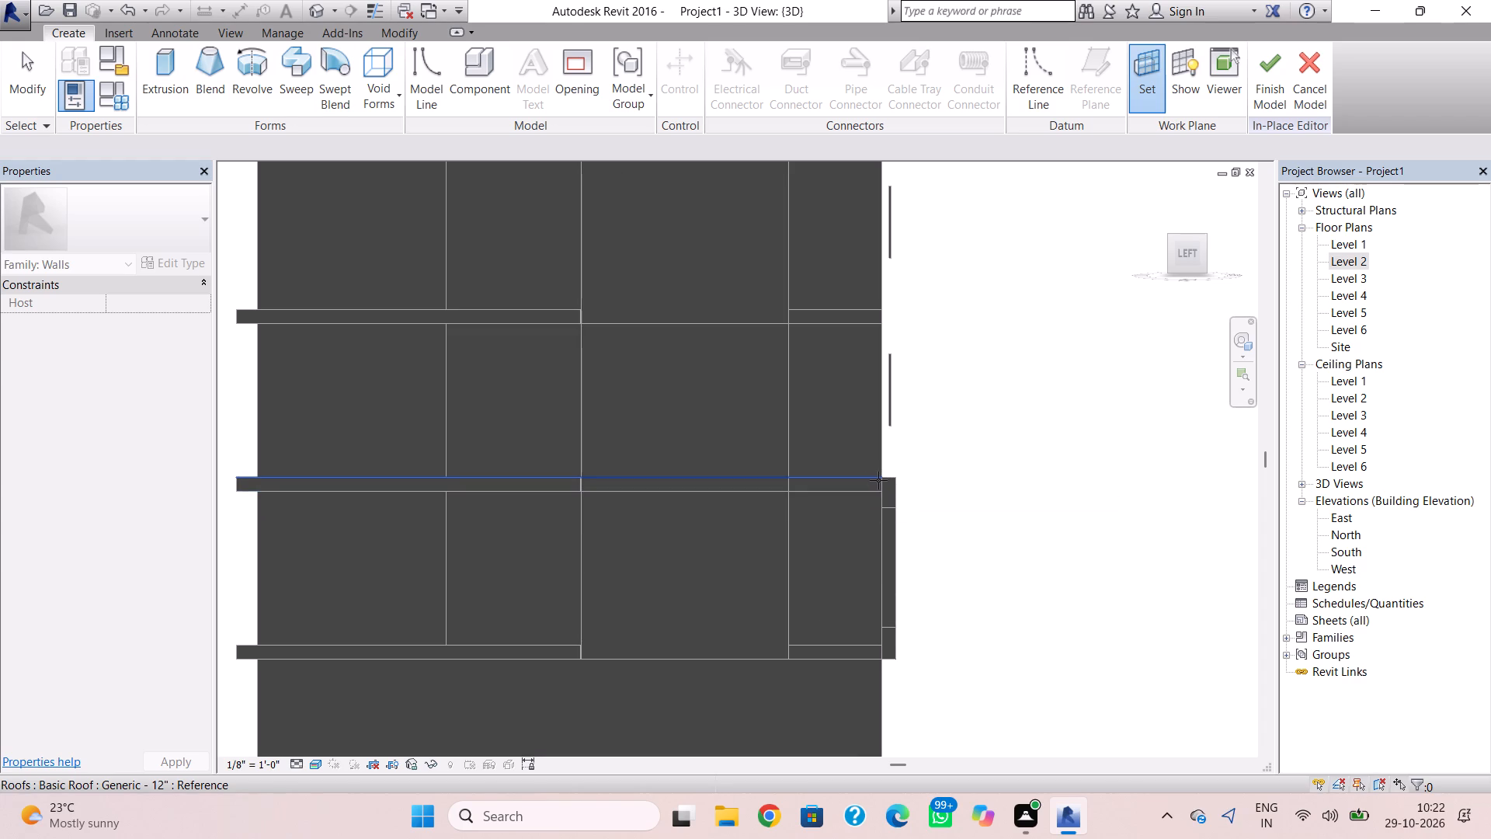
shift+right_drag(873, 479, 828, 507)
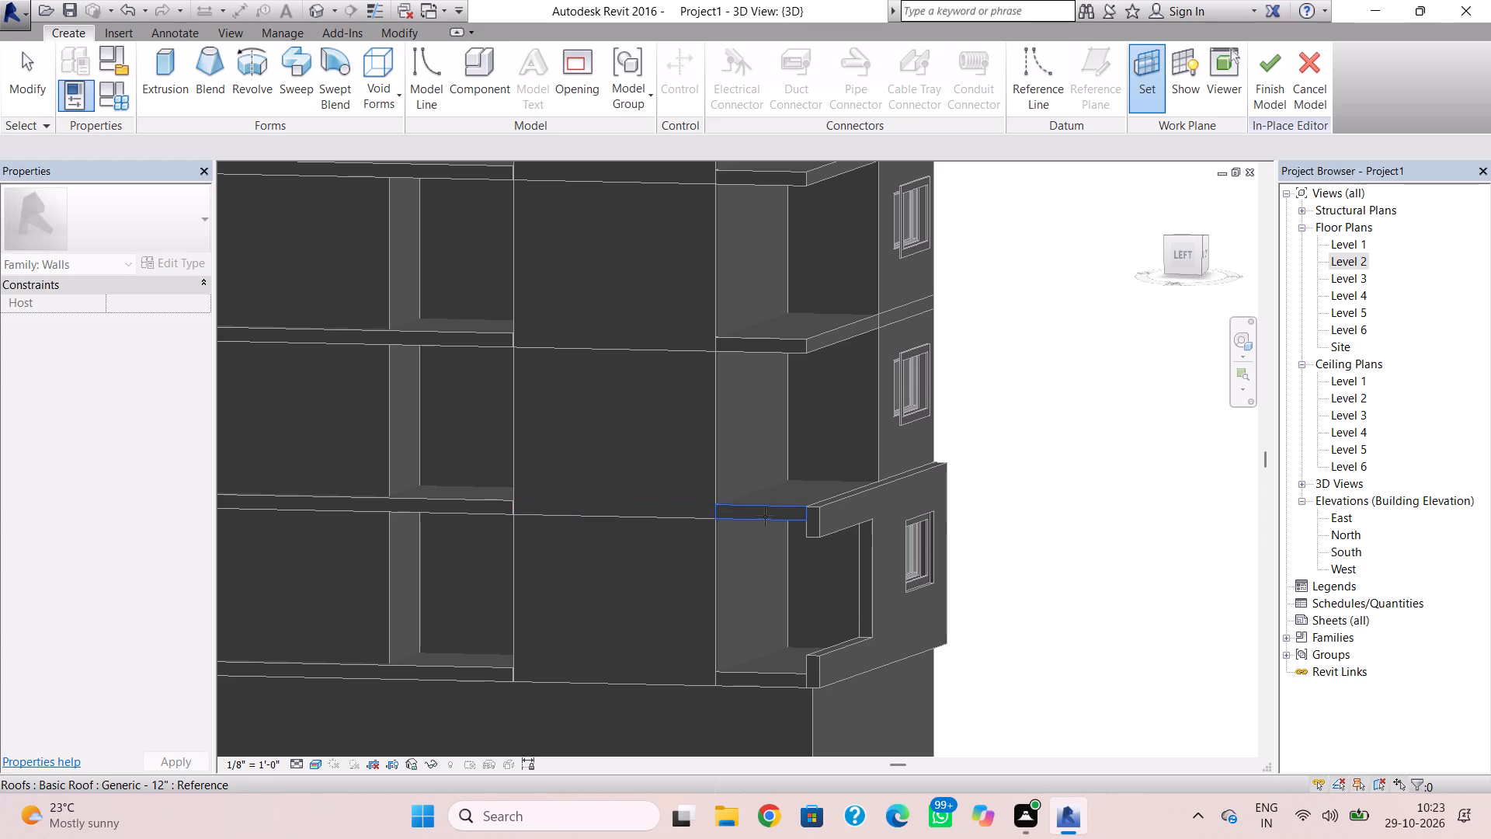
click(780, 515)
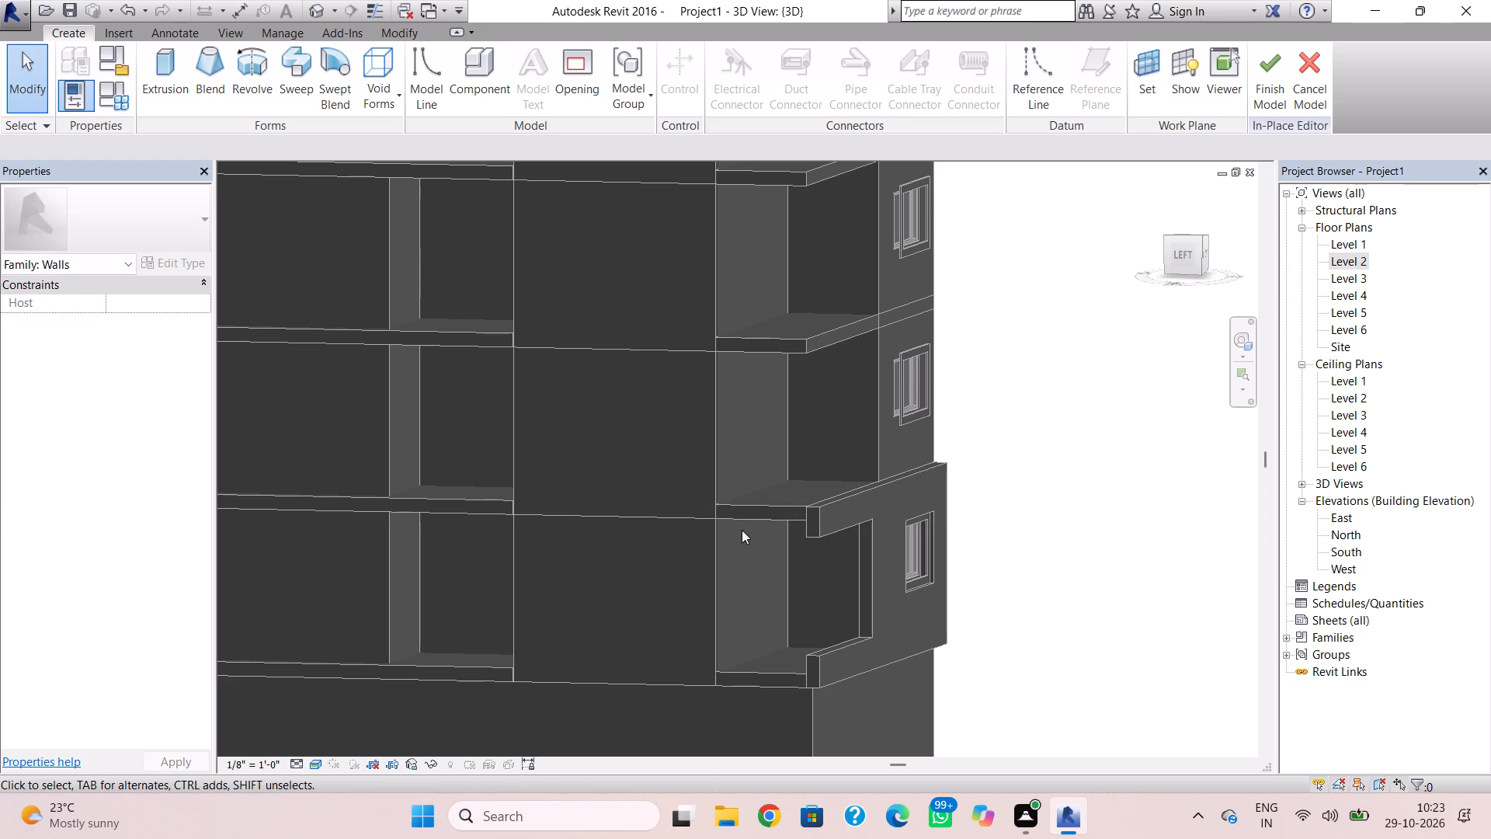
Start an extrusion in the left view and sketch a 13' 0" high rectangle across the second storey, from the front extrusion's outer upper corner.
click(1187, 261)
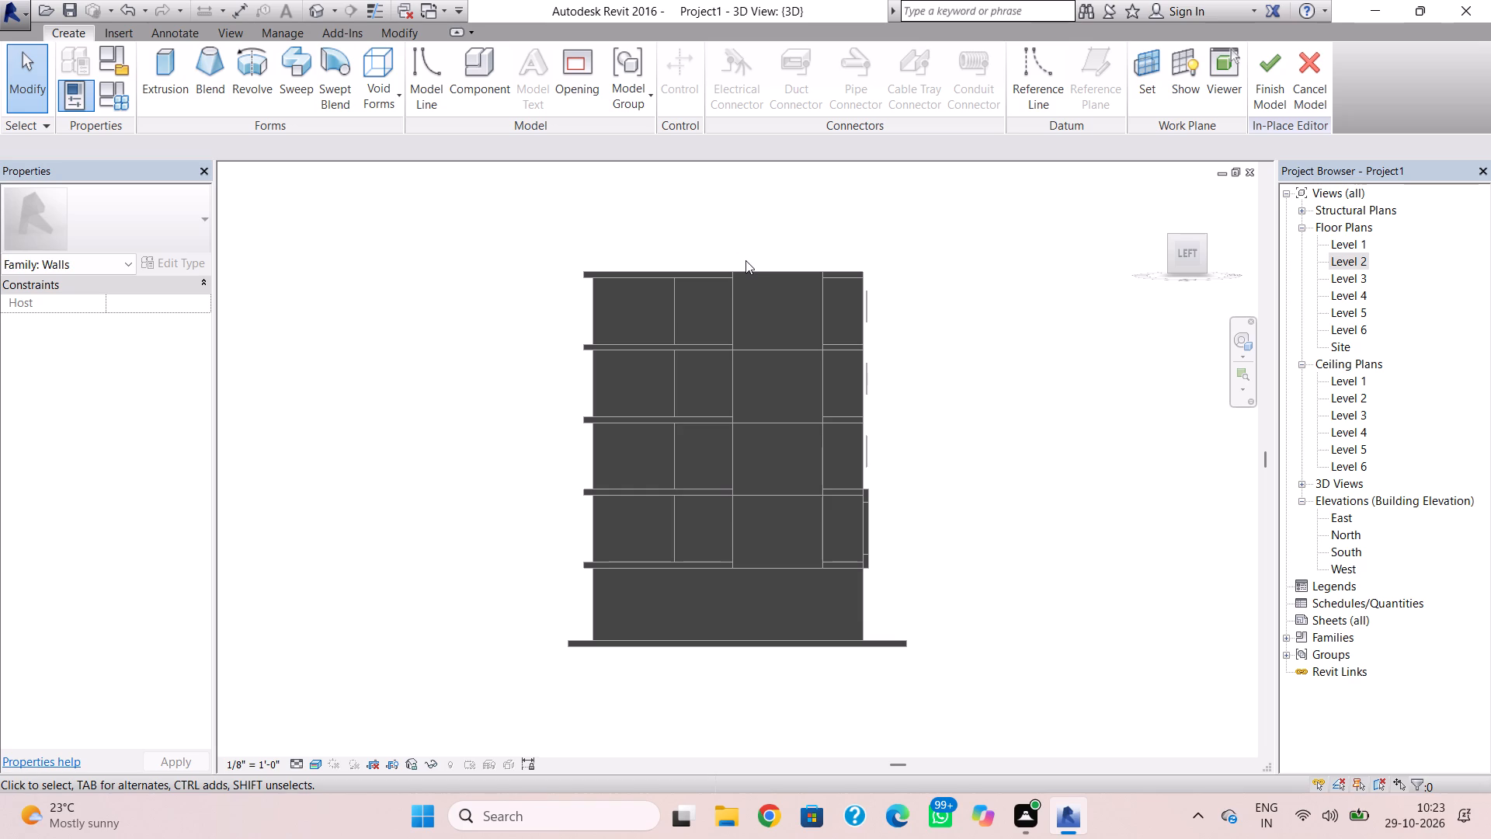
click(185, 57)
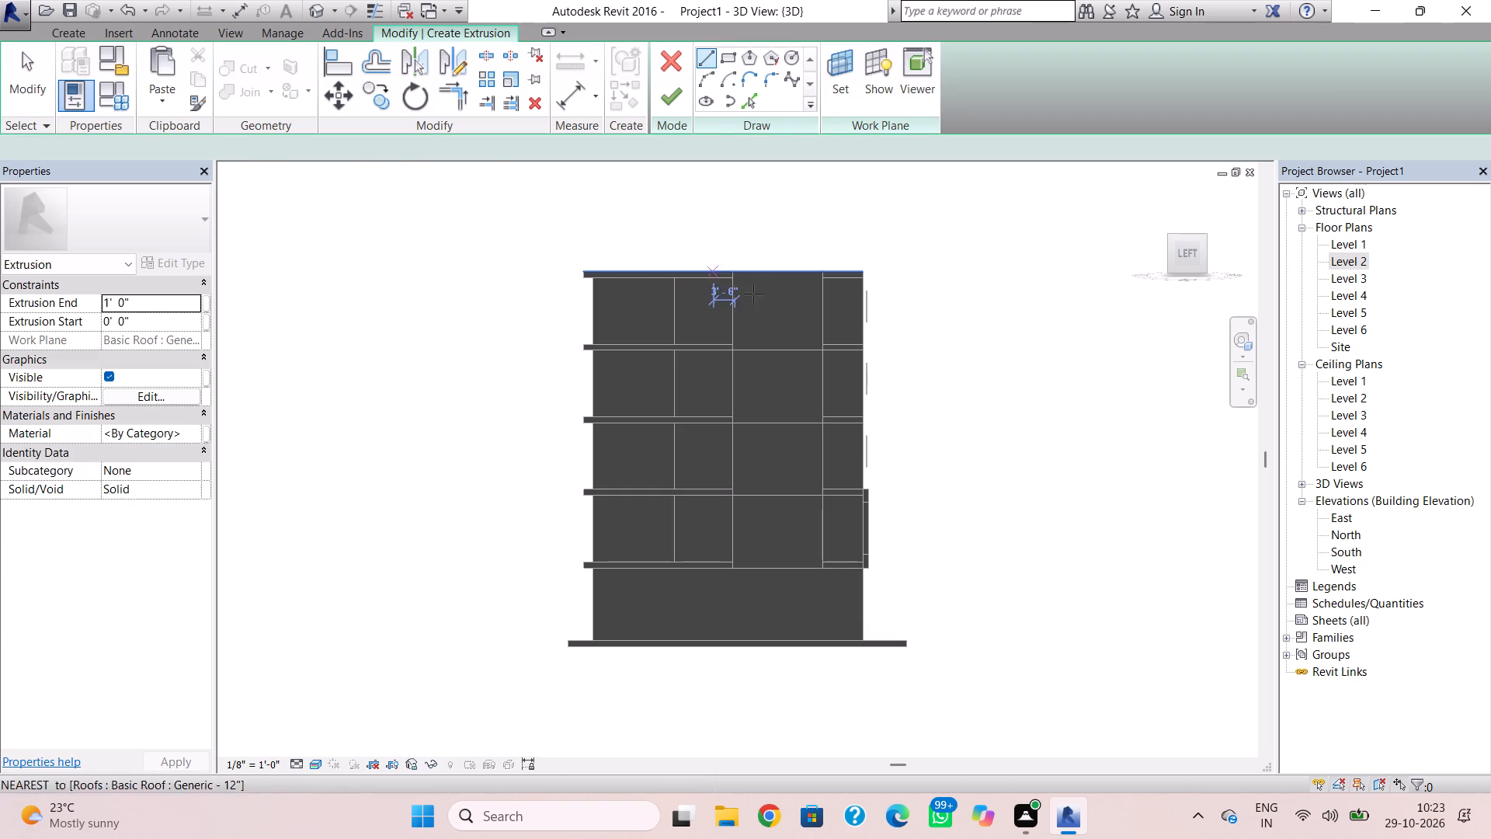
click(732, 56)
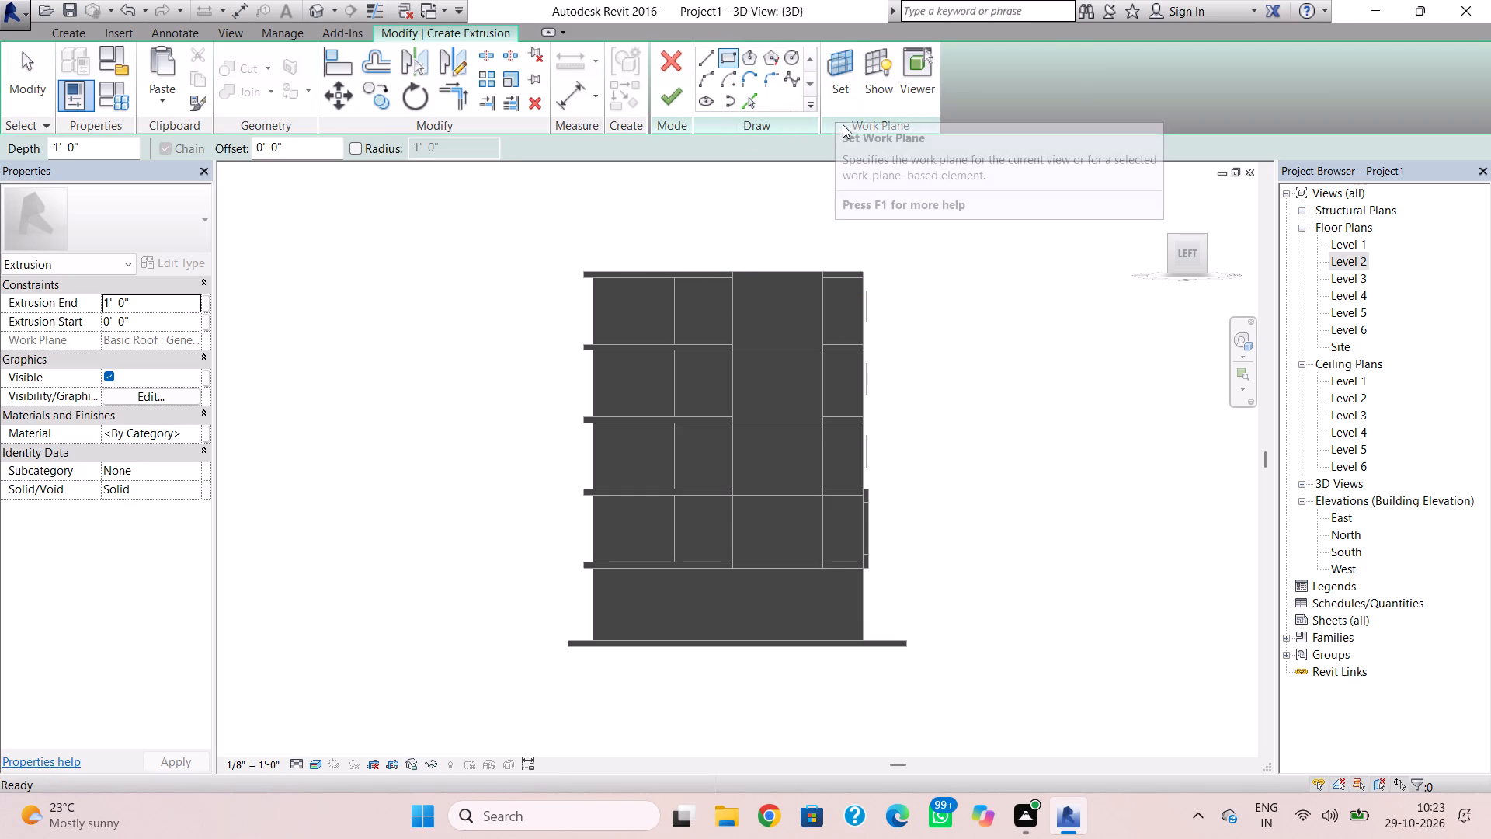
click(868, 488)
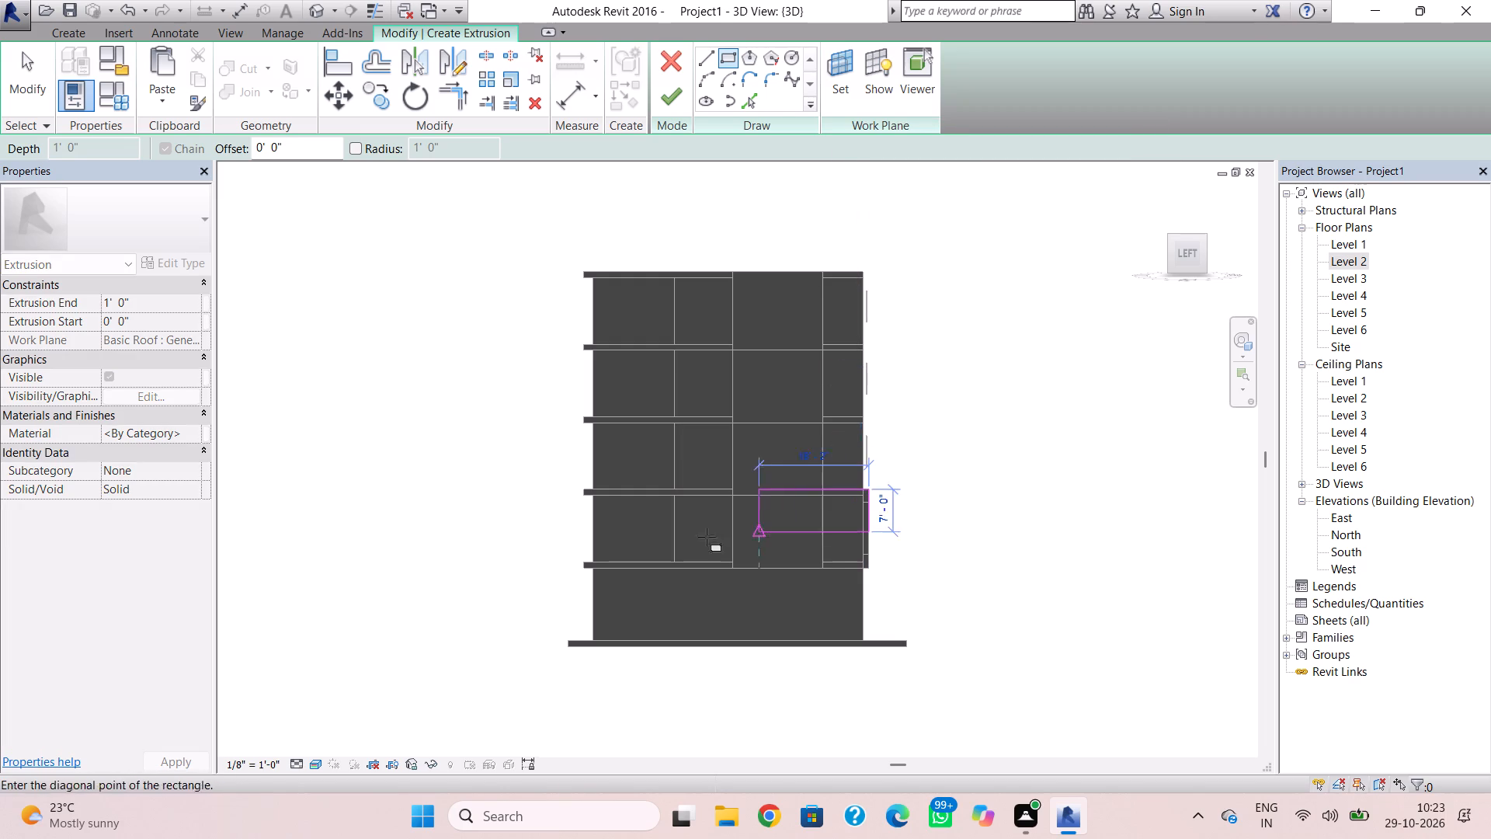
click(670, 576)
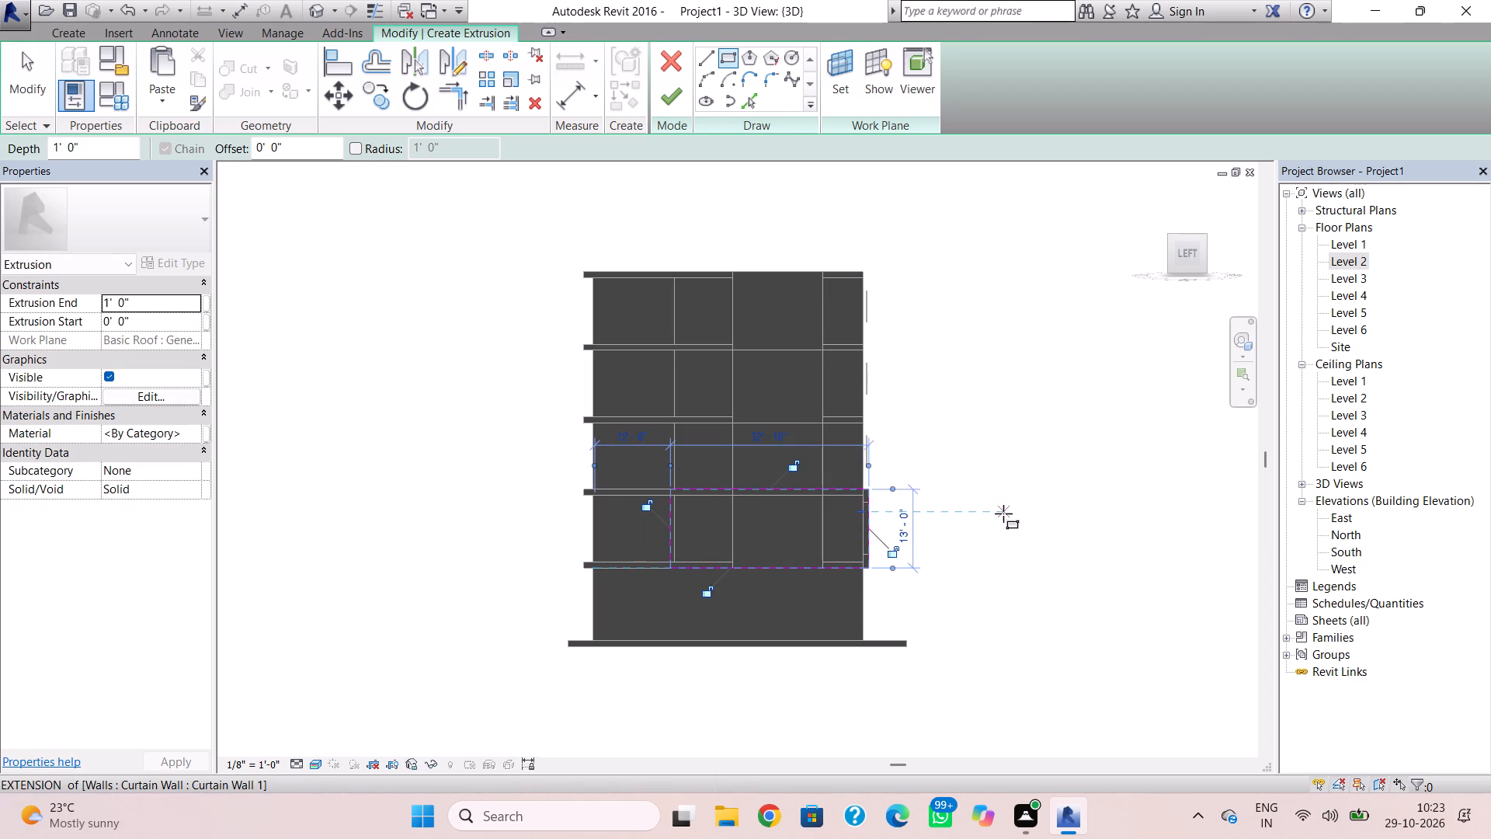
key(Escape)
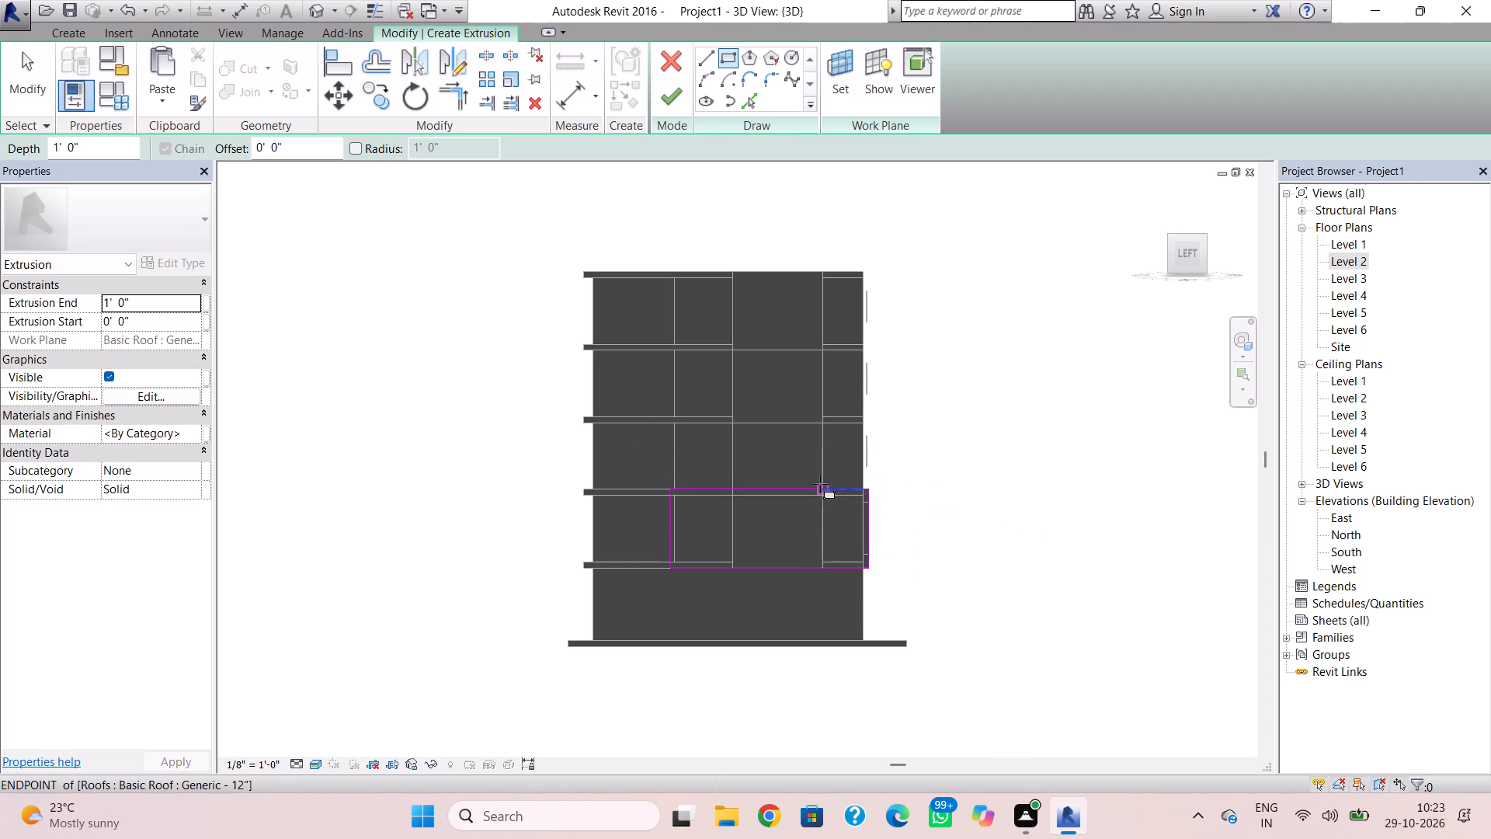
Sketch an opening rectangle about 4' 6" wide and 8' 0" high inside the outline, starting from the back face of the front extrusion.
scroll(874, 546, up, 2)
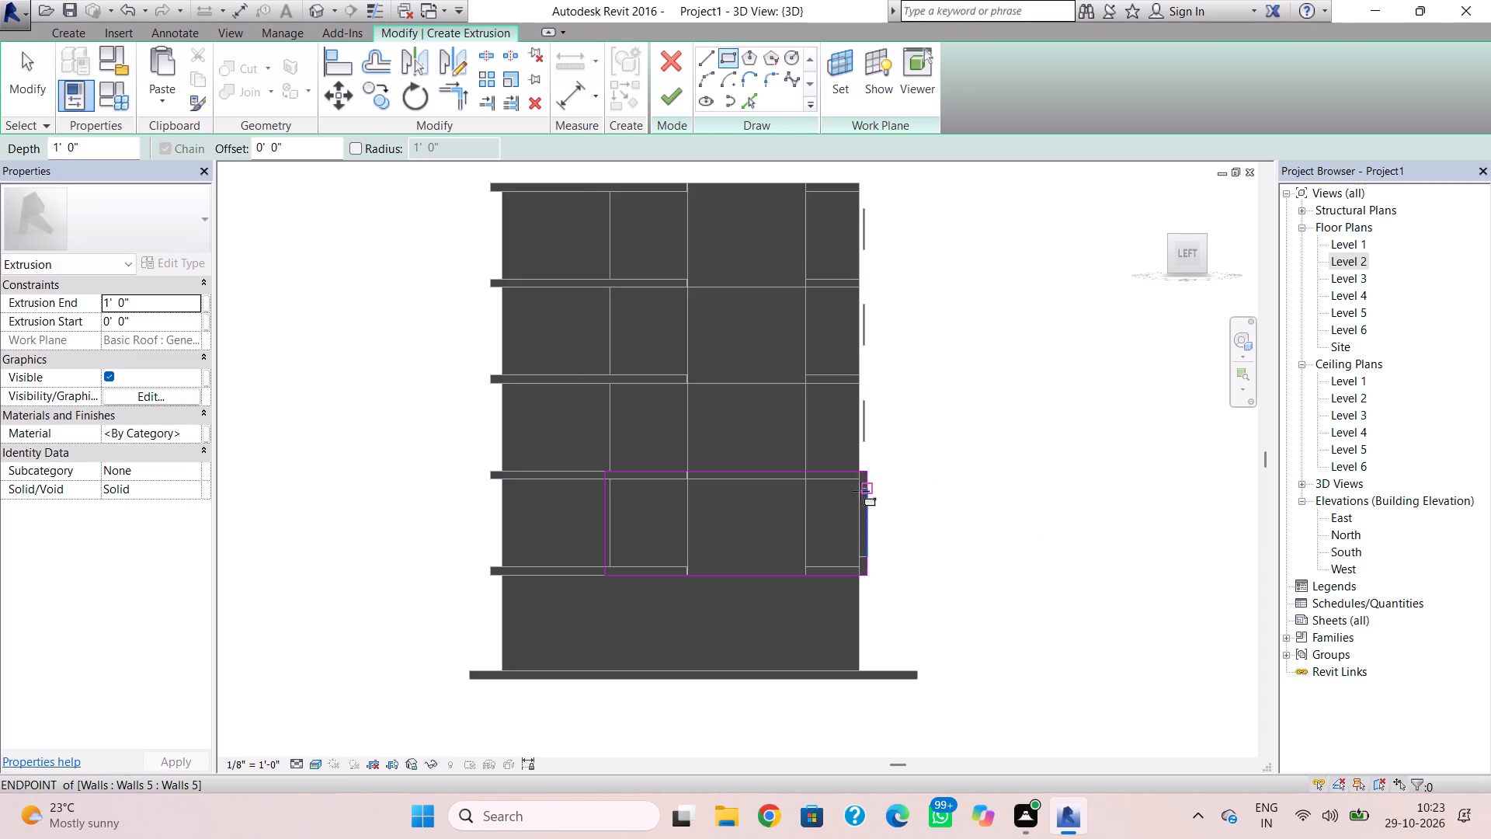
scroll(853, 510, up, 5)
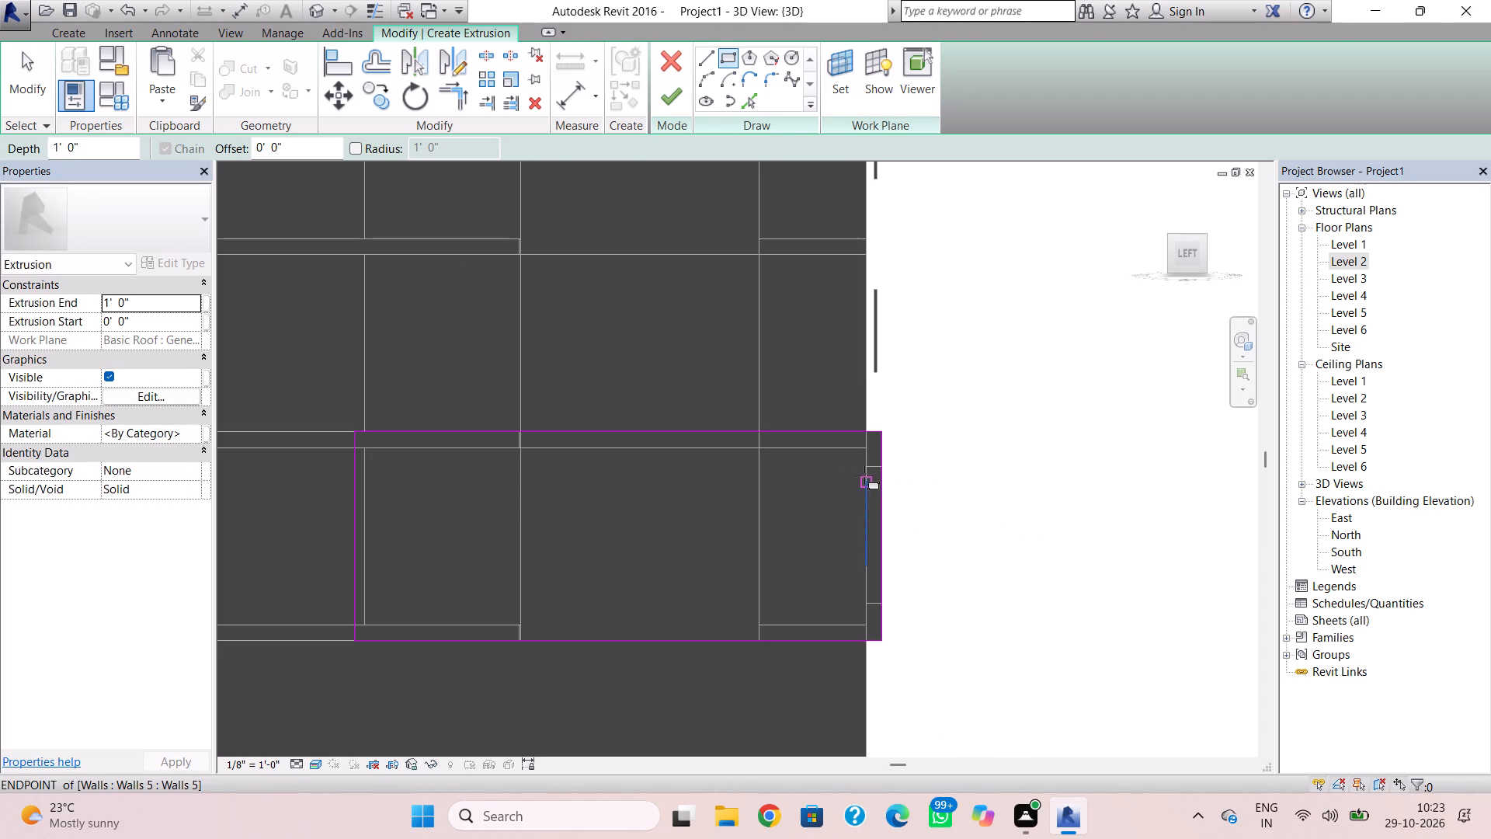
click(865, 472)
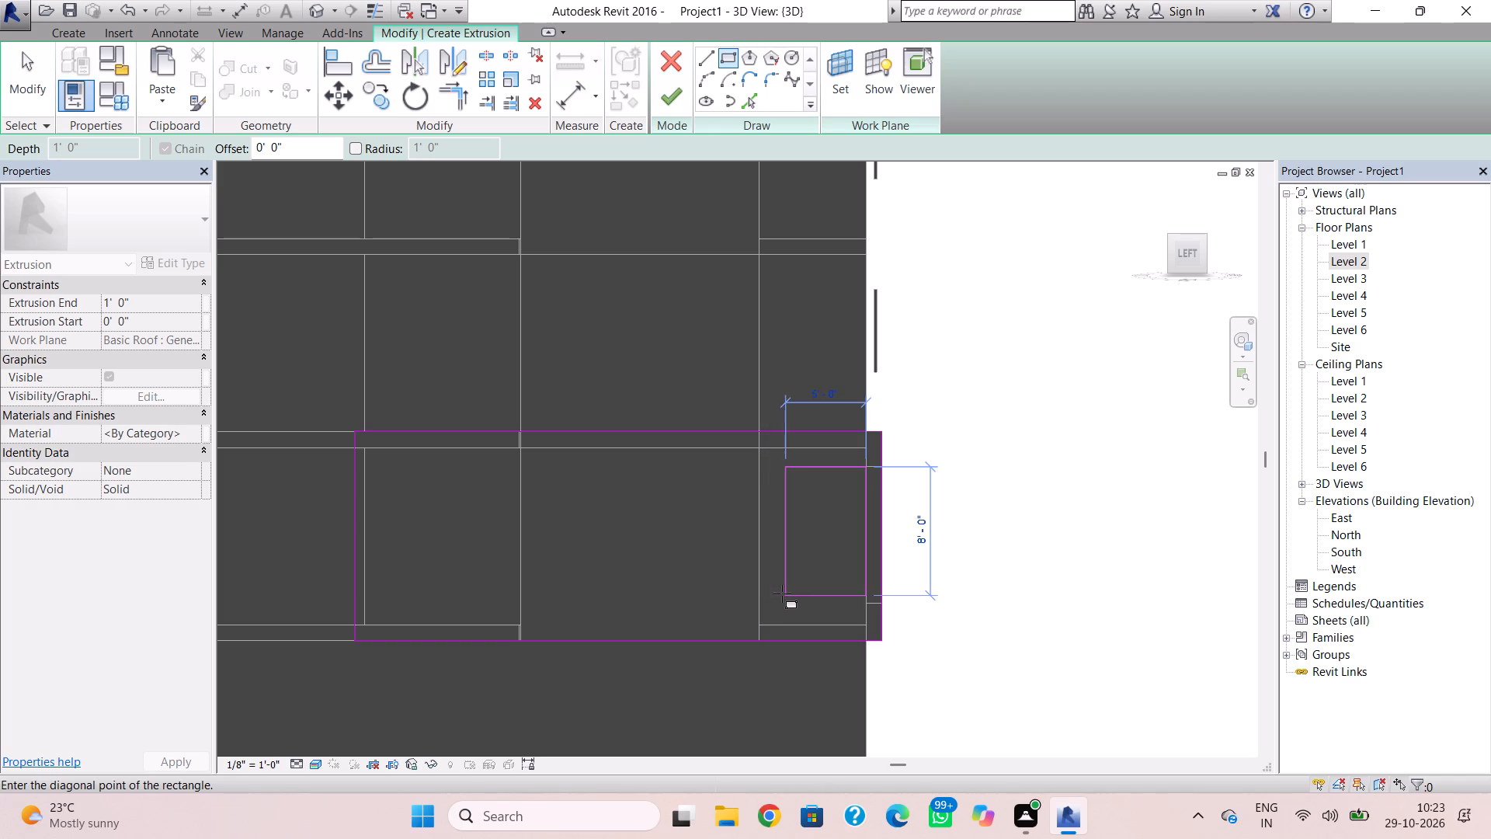
click(796, 594)
key(Escape)
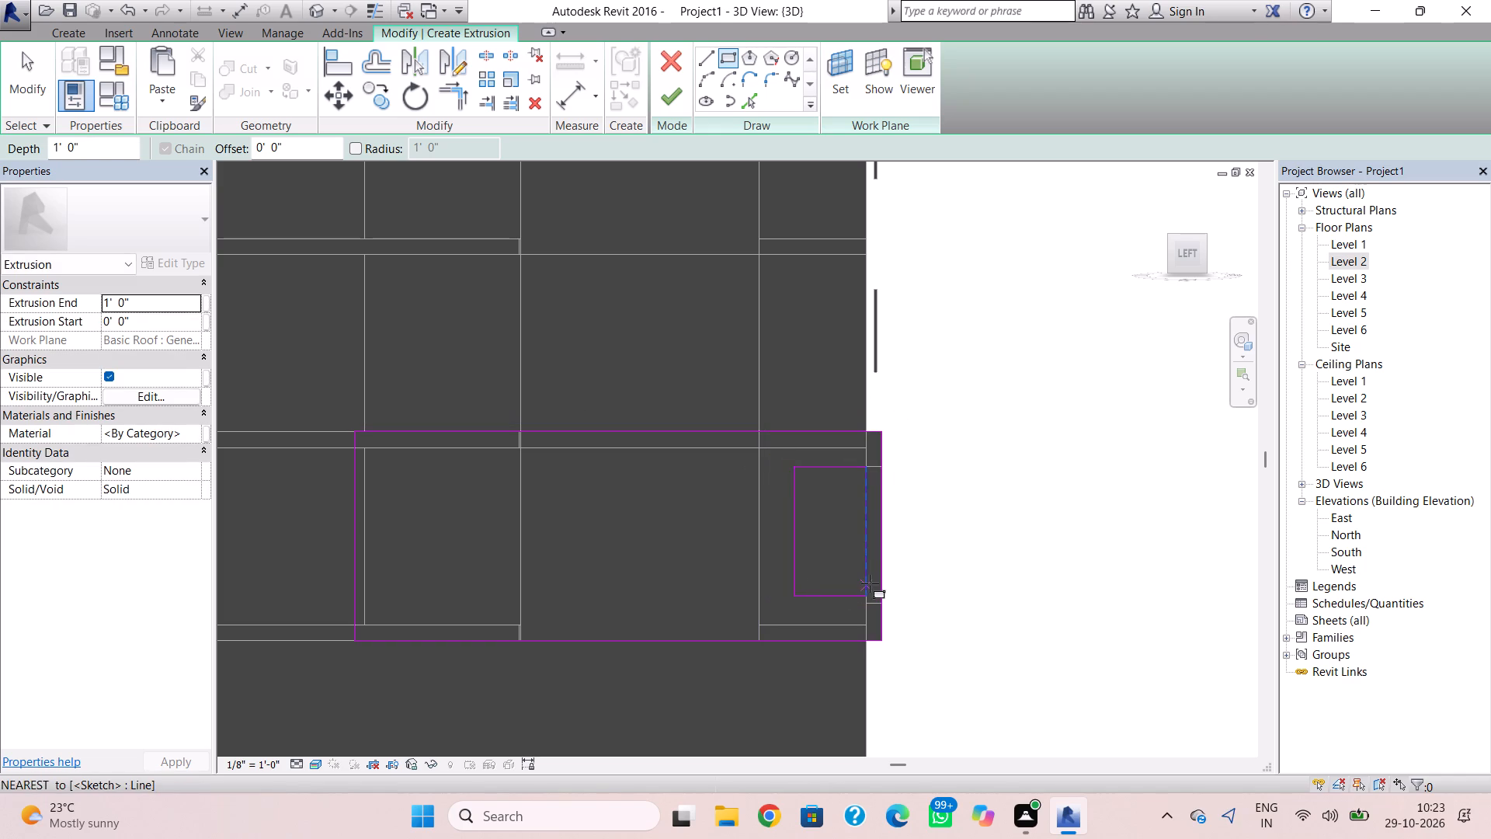
key(Escape)
Delete the front vertical edges of the opening rectangle and the outer rectangle.
click(870, 583)
key(Delete)
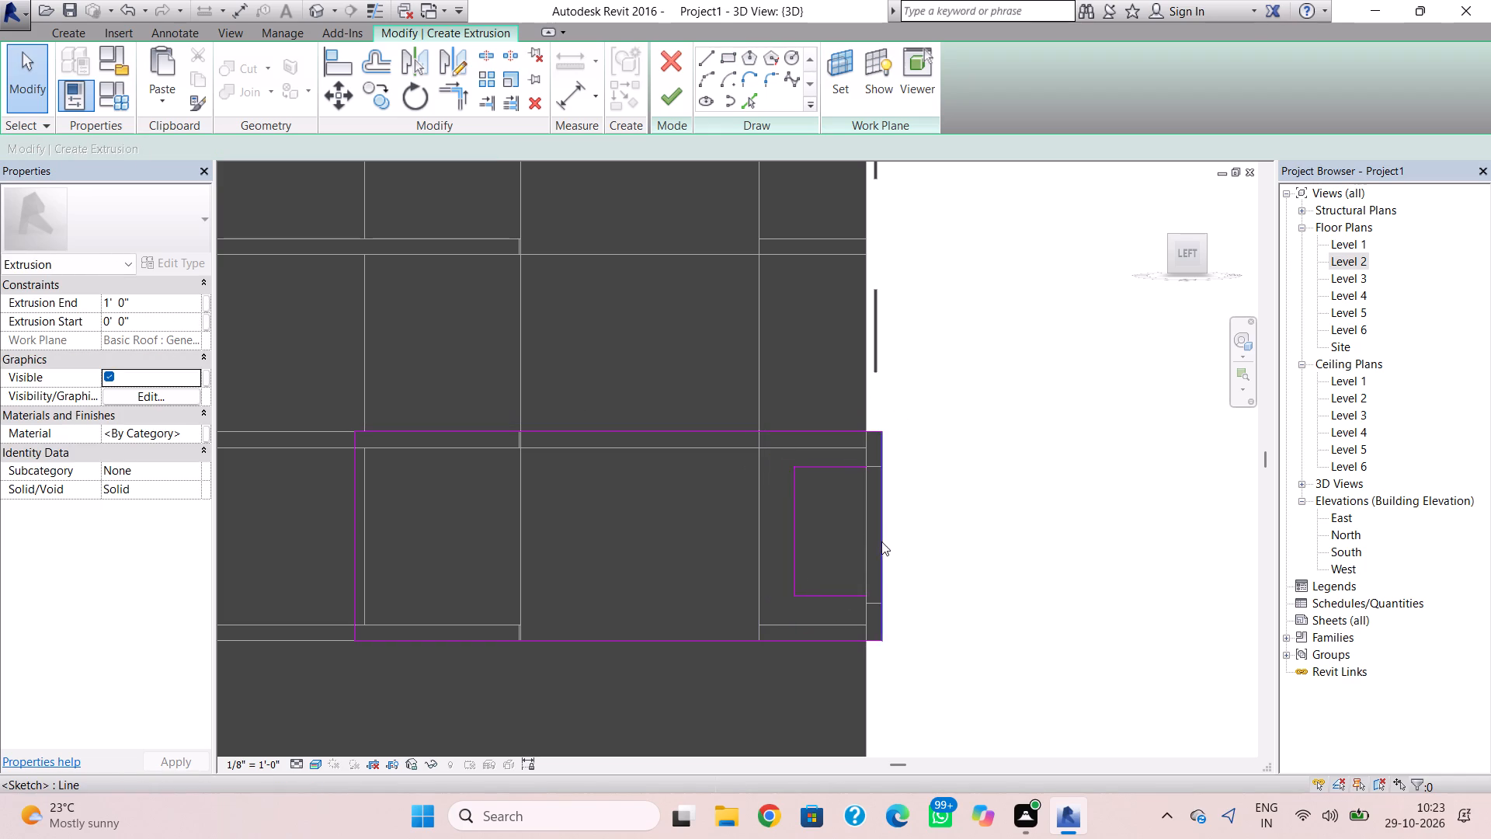
click(864, 538)
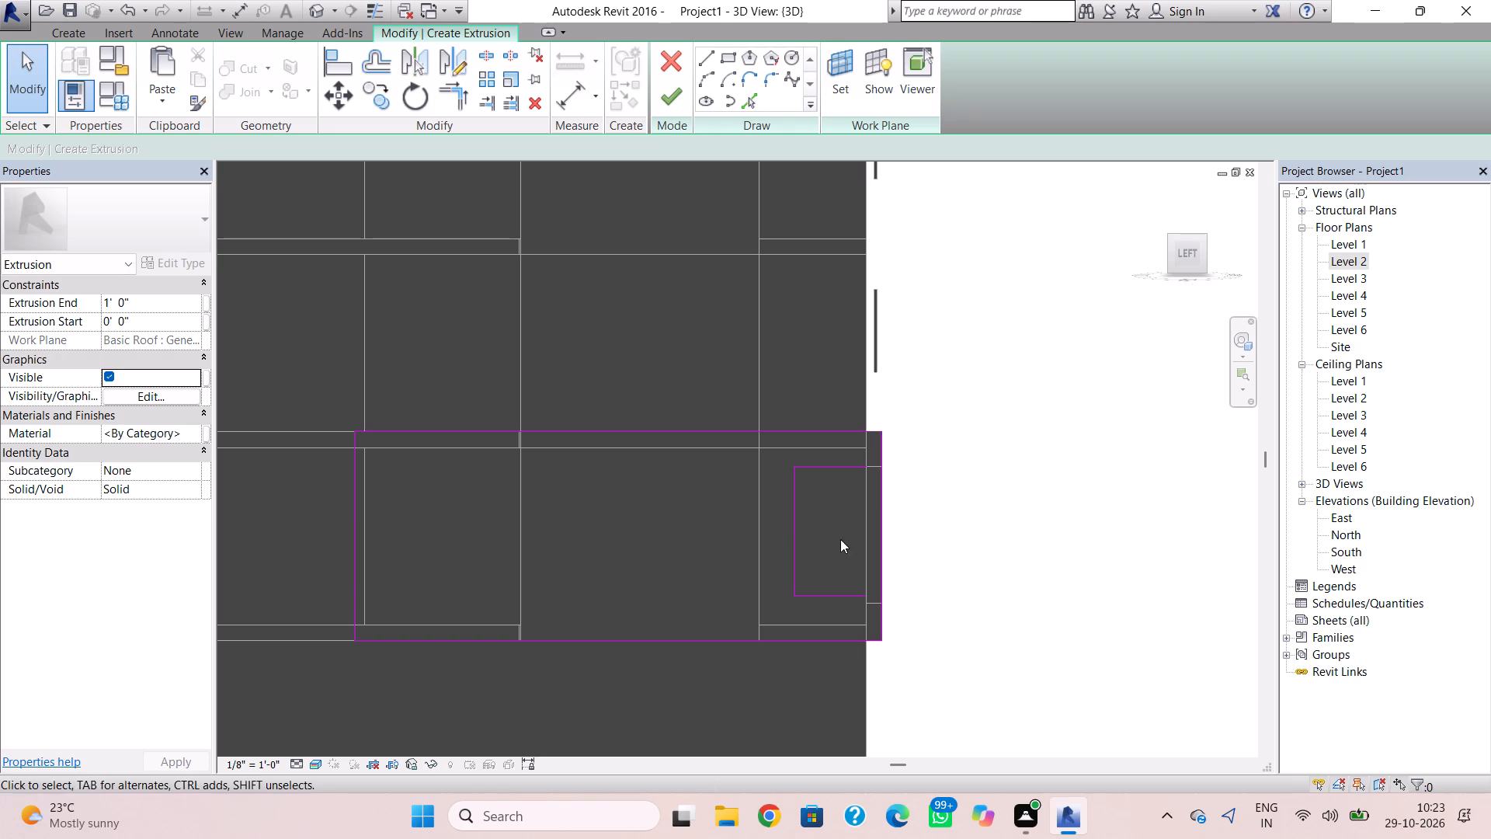
click(885, 538)
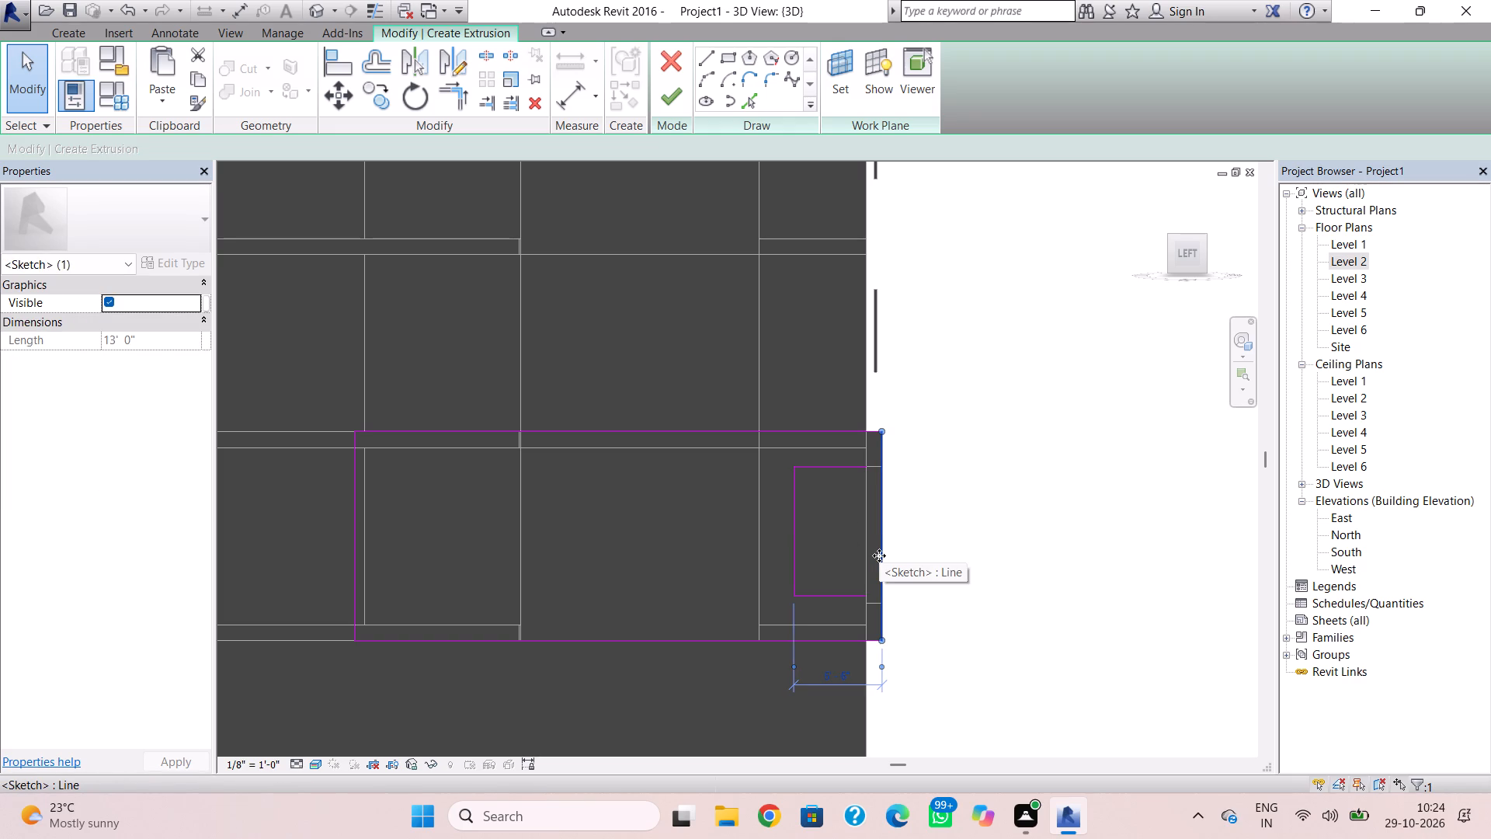
key(Delete)
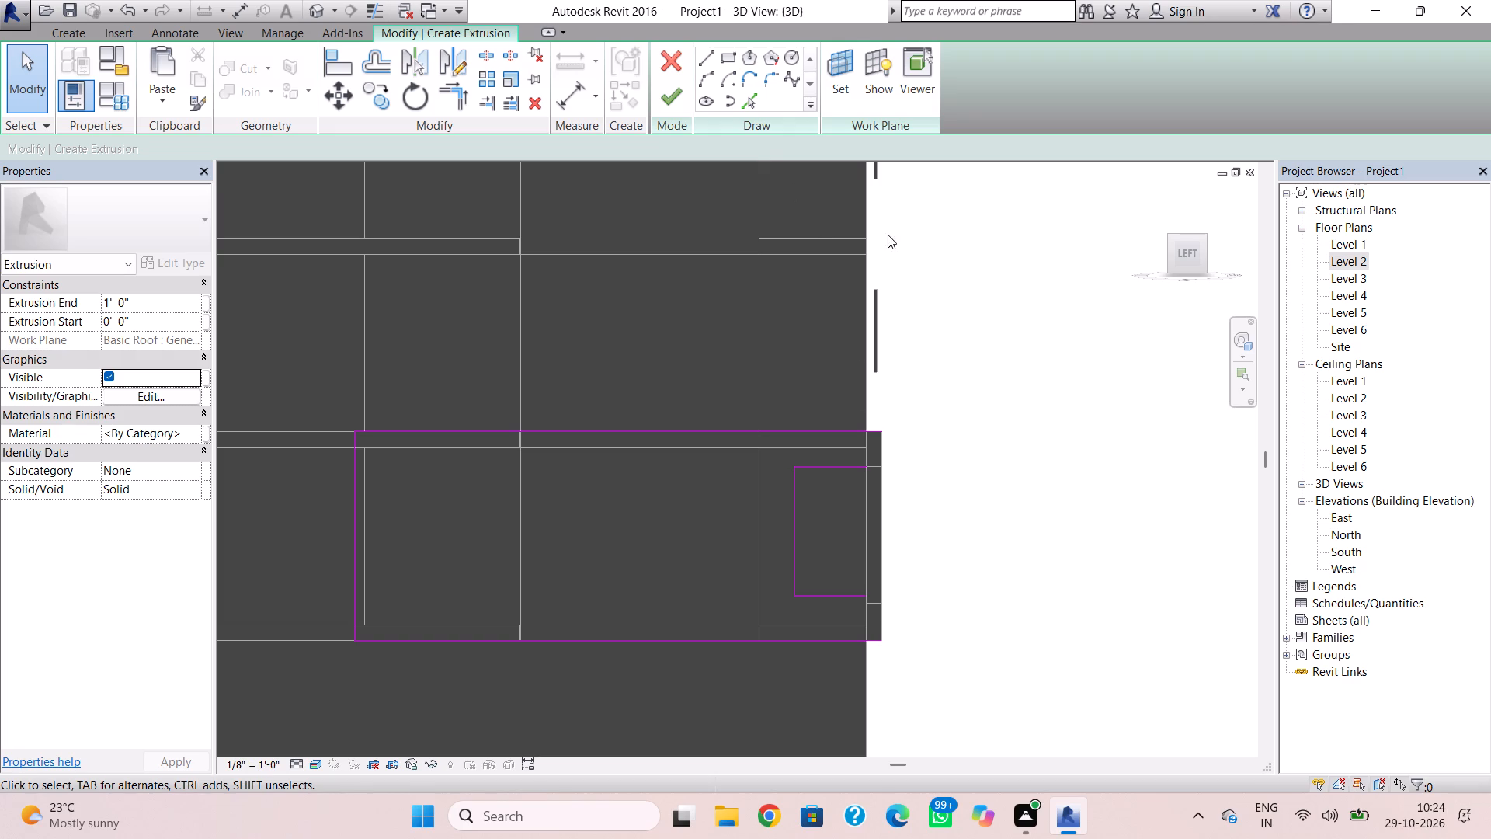
Draw a short vertical line from the outer outline's upper front corner to the opening's top level, removing the extra line below it.
click(705, 61)
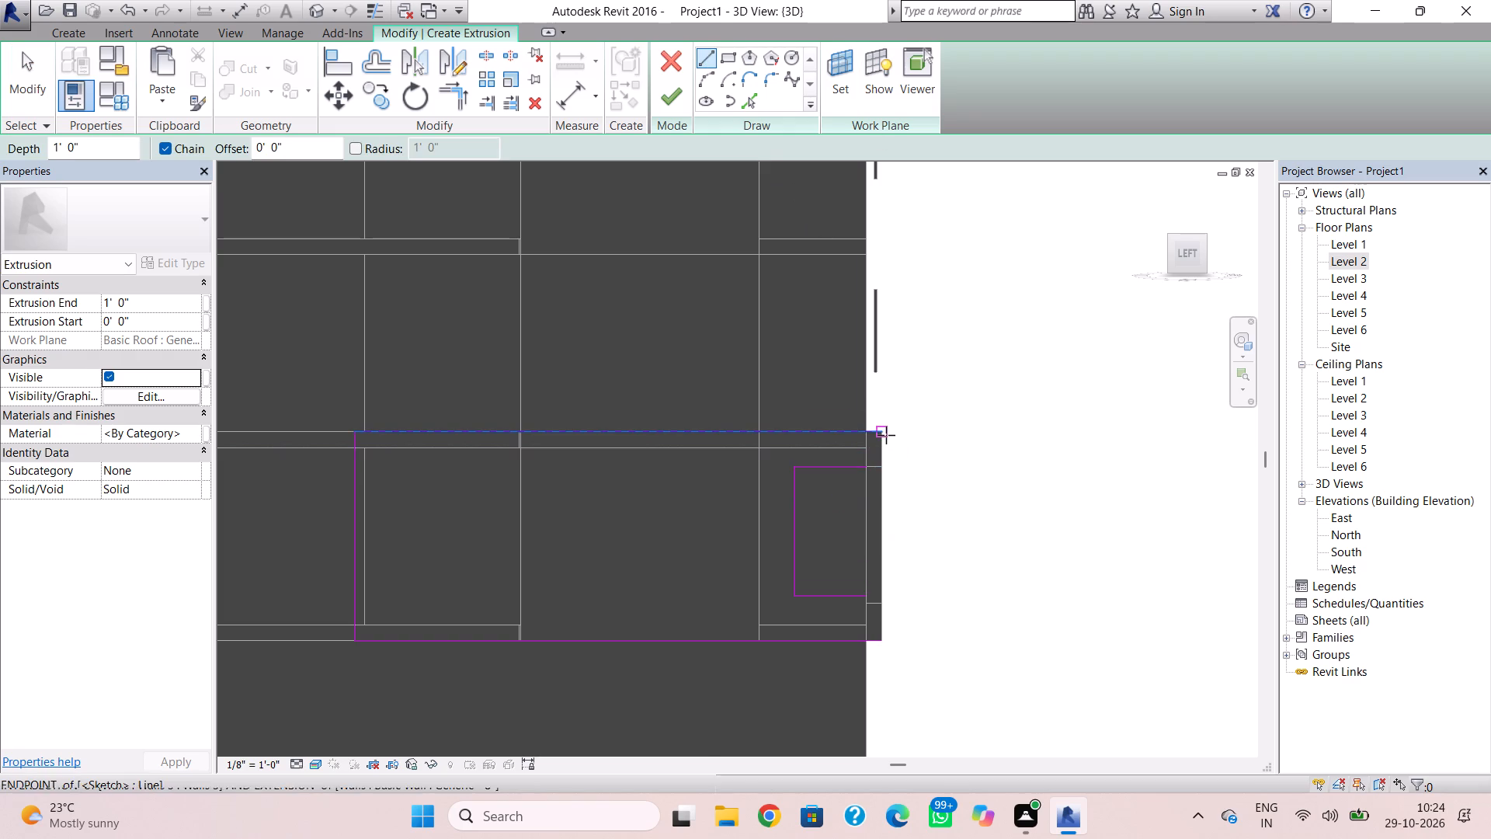
click(883, 432)
click(886, 465)
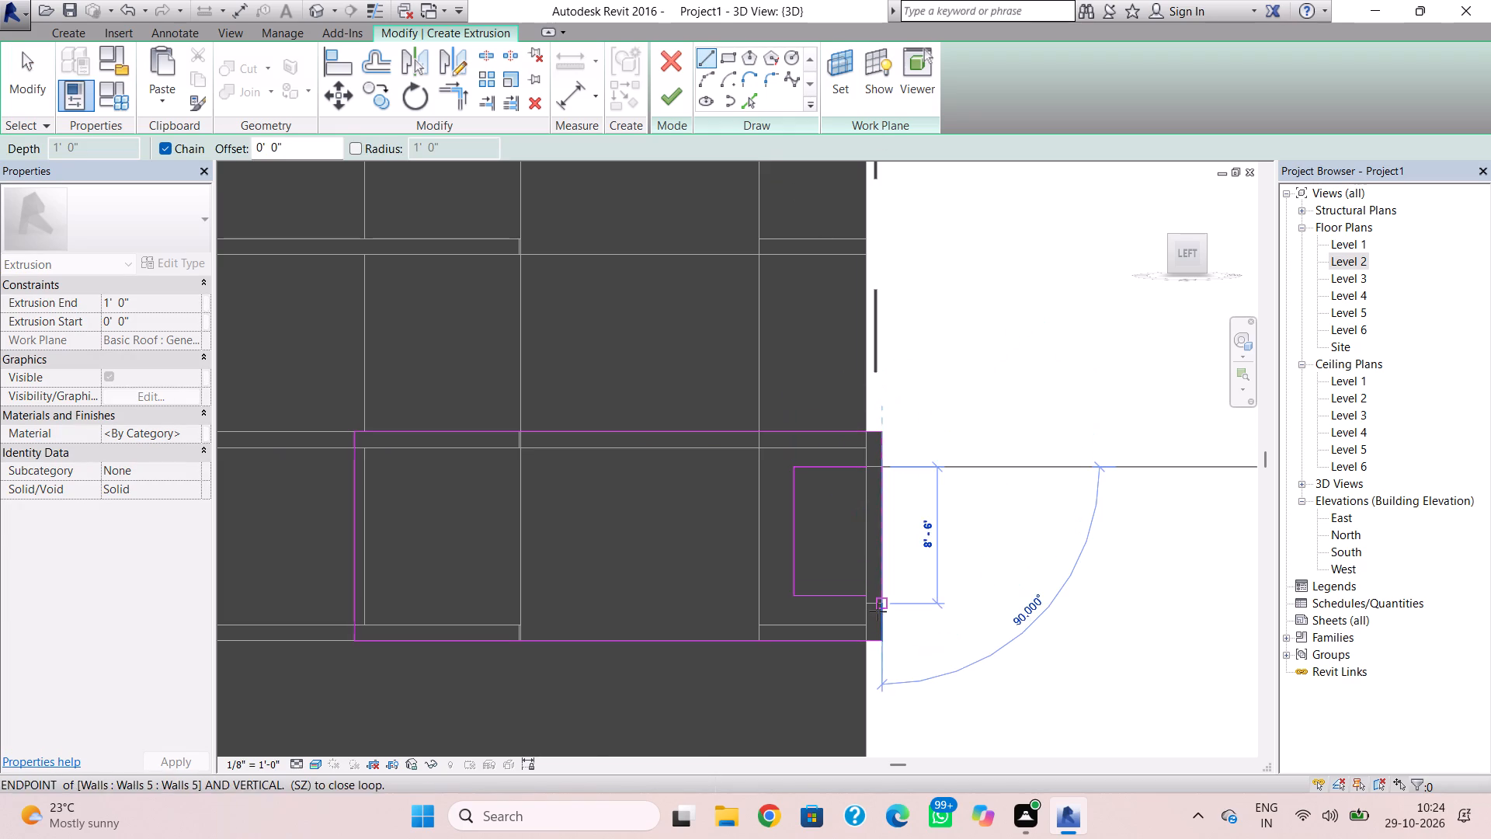
click(886, 645)
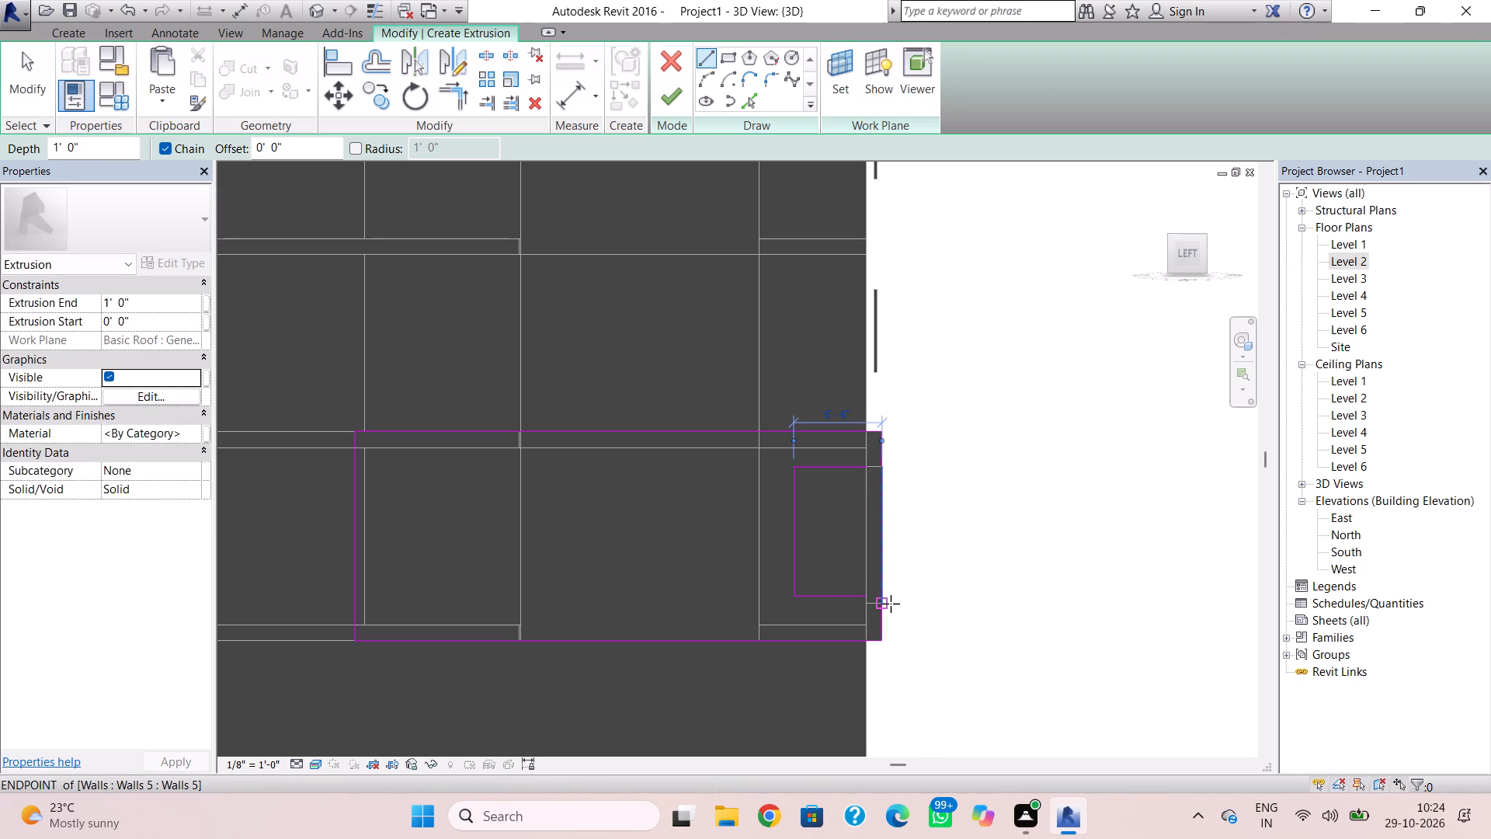
click(891, 604)
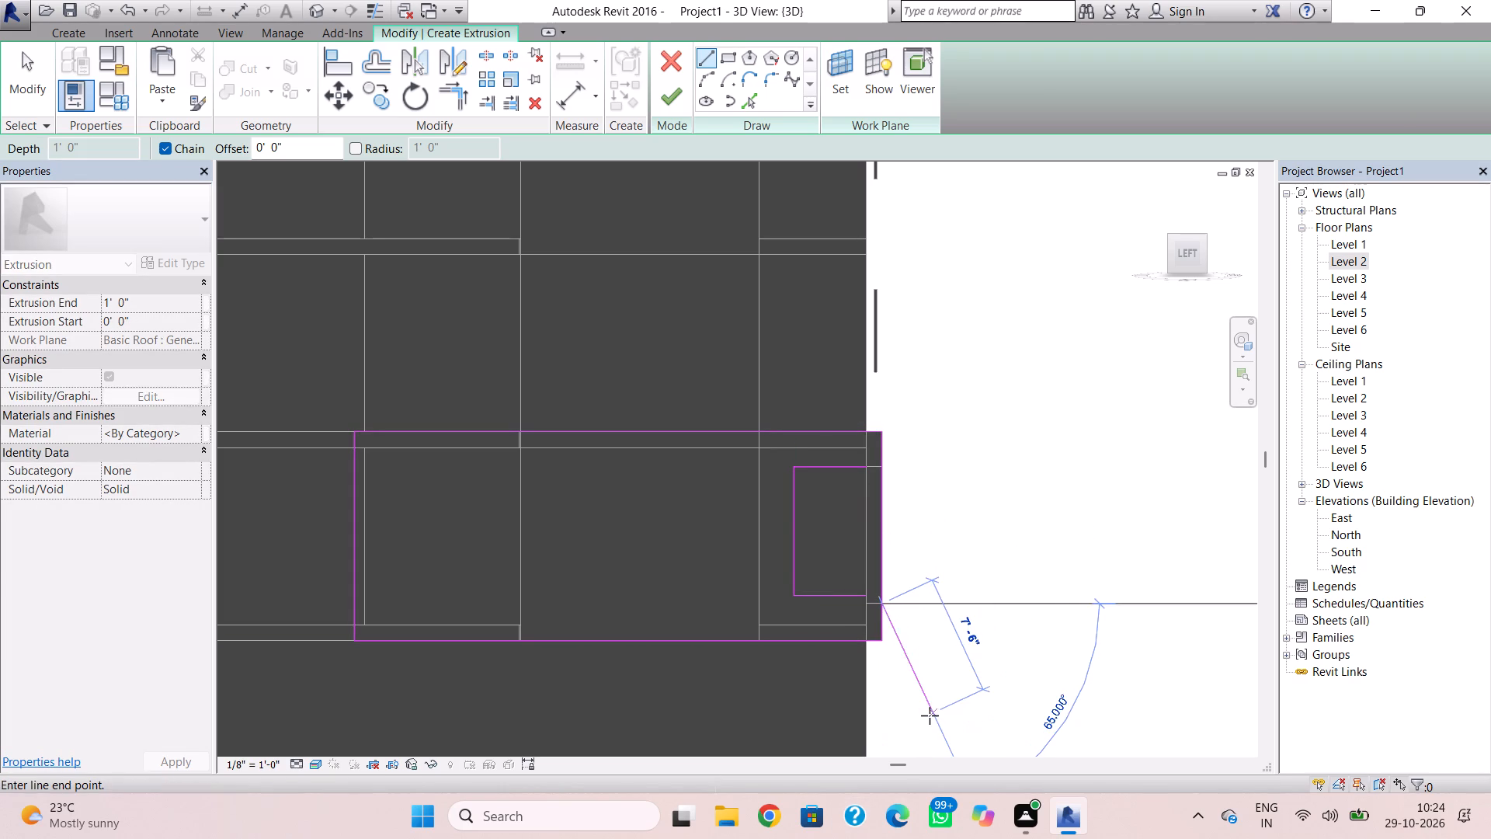
key(Escape)
key(Escape)
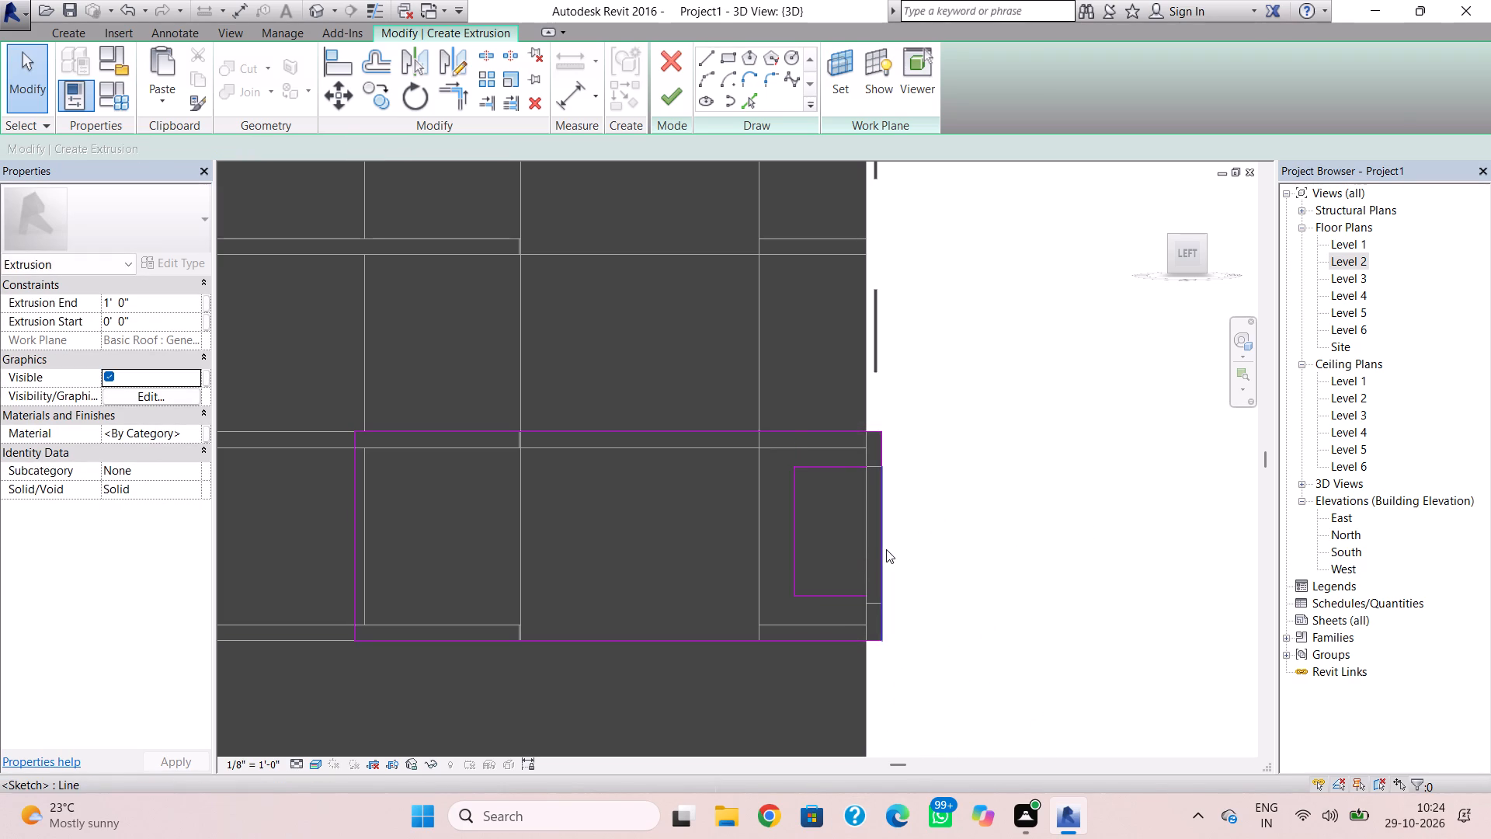
click(886, 549)
key(Delete)
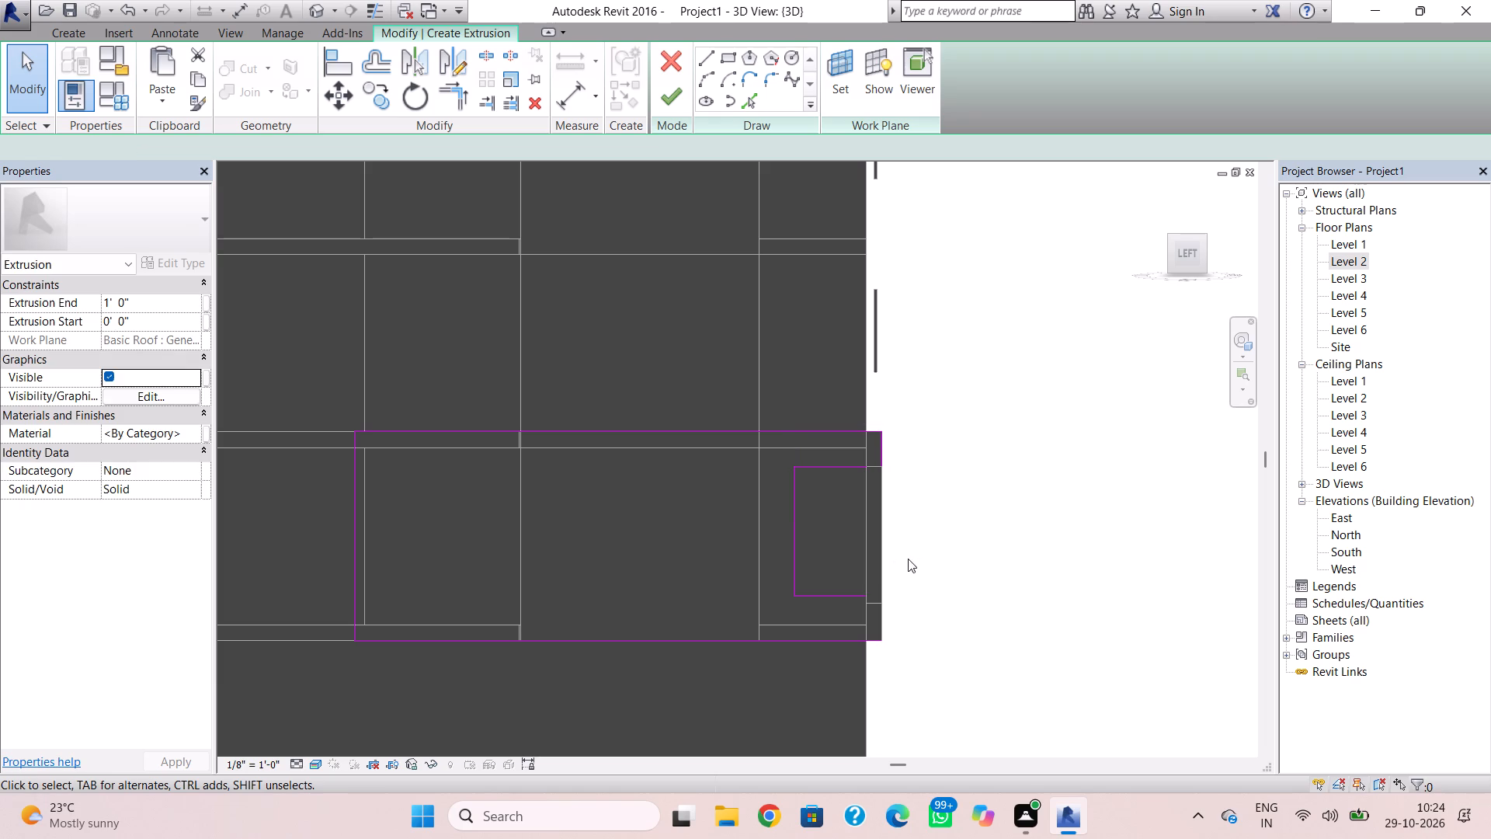
Nudge the opening's bottom edge down and extend it to the outer face of the front extrusion.
click(845, 590)
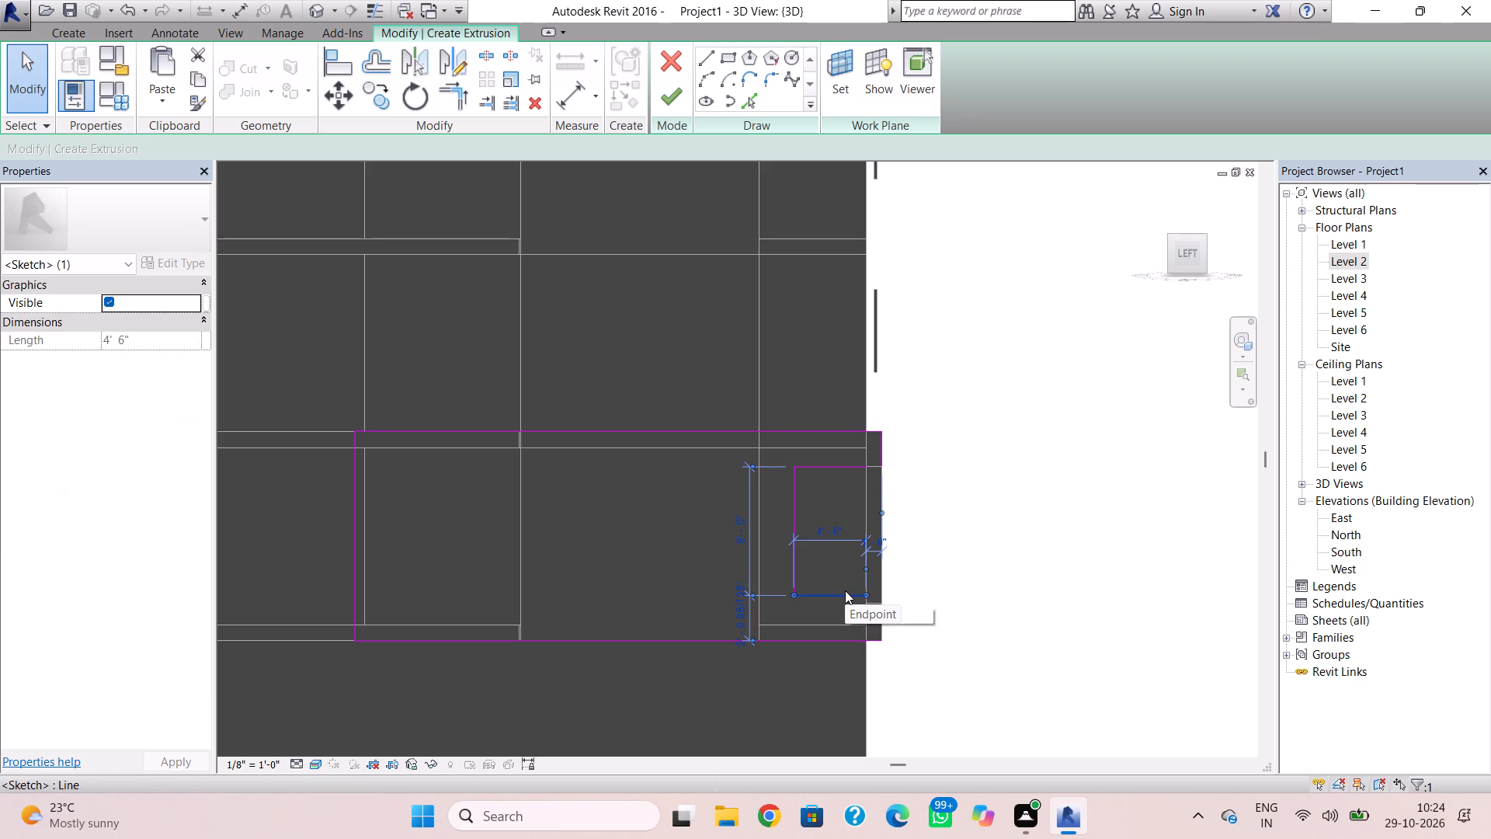
key(Down)
key(Down)
scroll(879, 617, up, 4)
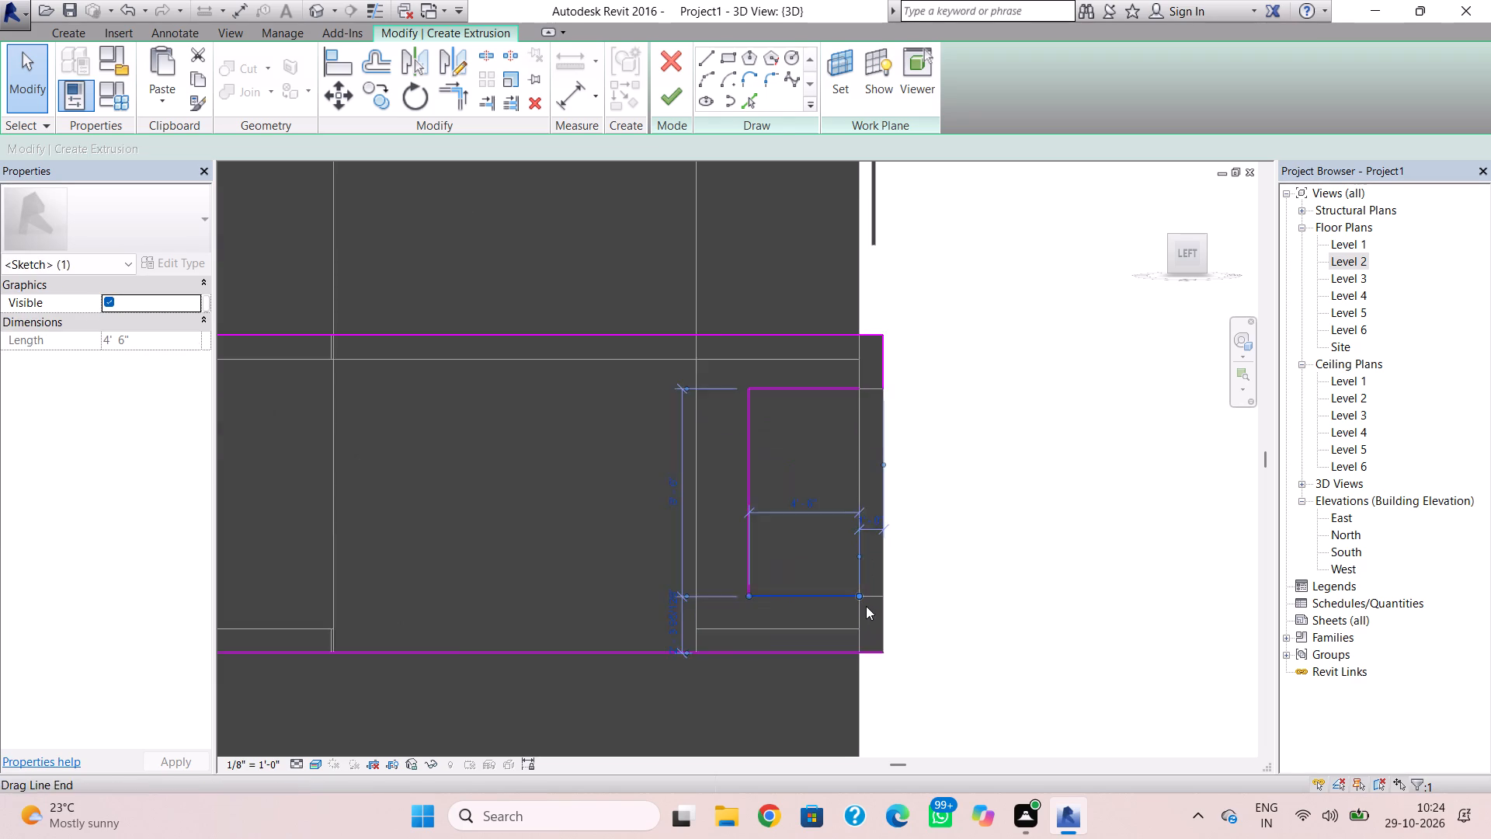
scroll(866, 606, up, 7)
drag(850, 576, 858, 576)
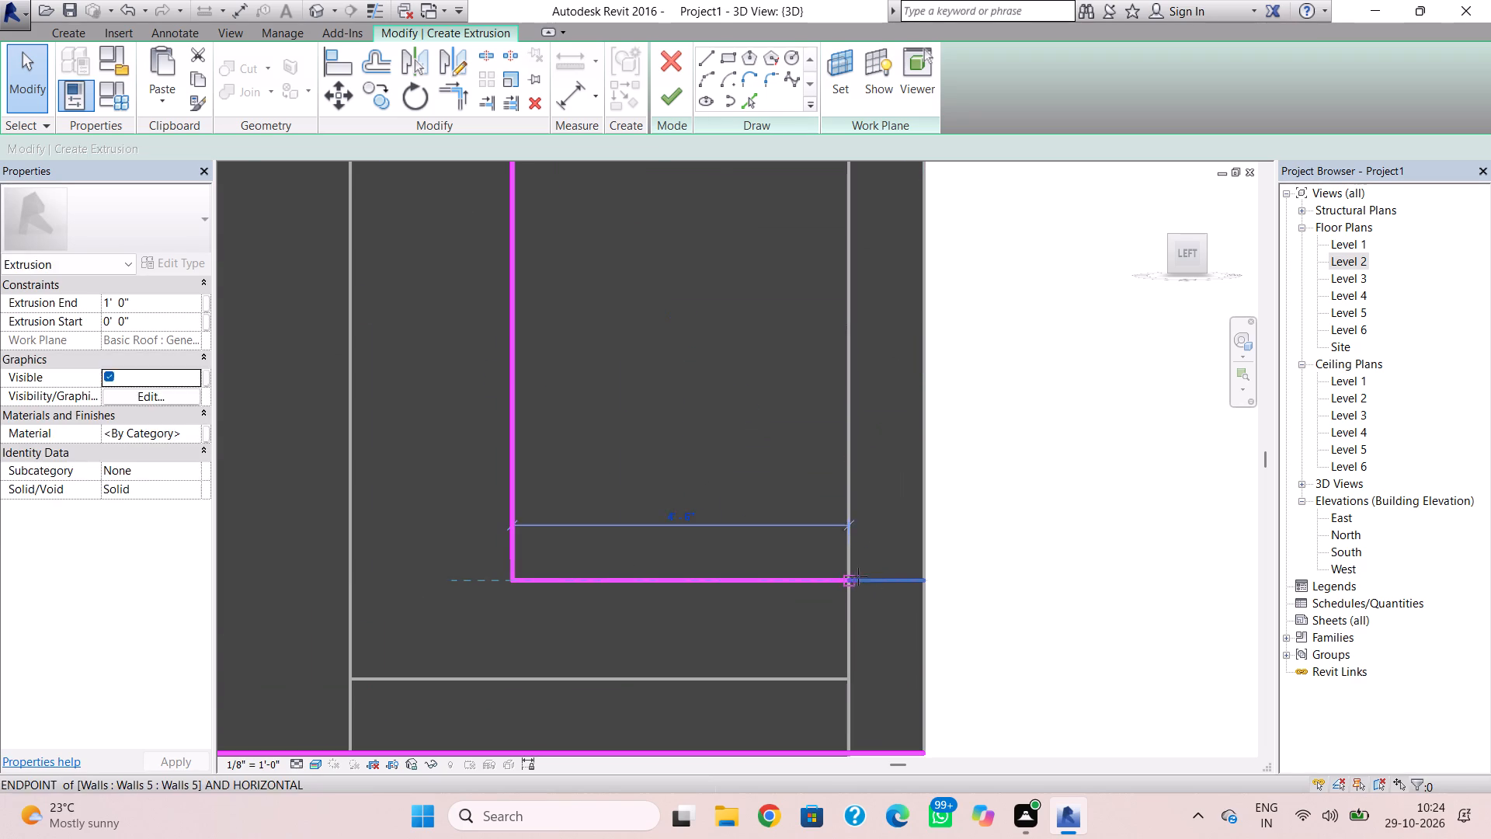
drag(858, 576, 922, 576)
click(1072, 534)
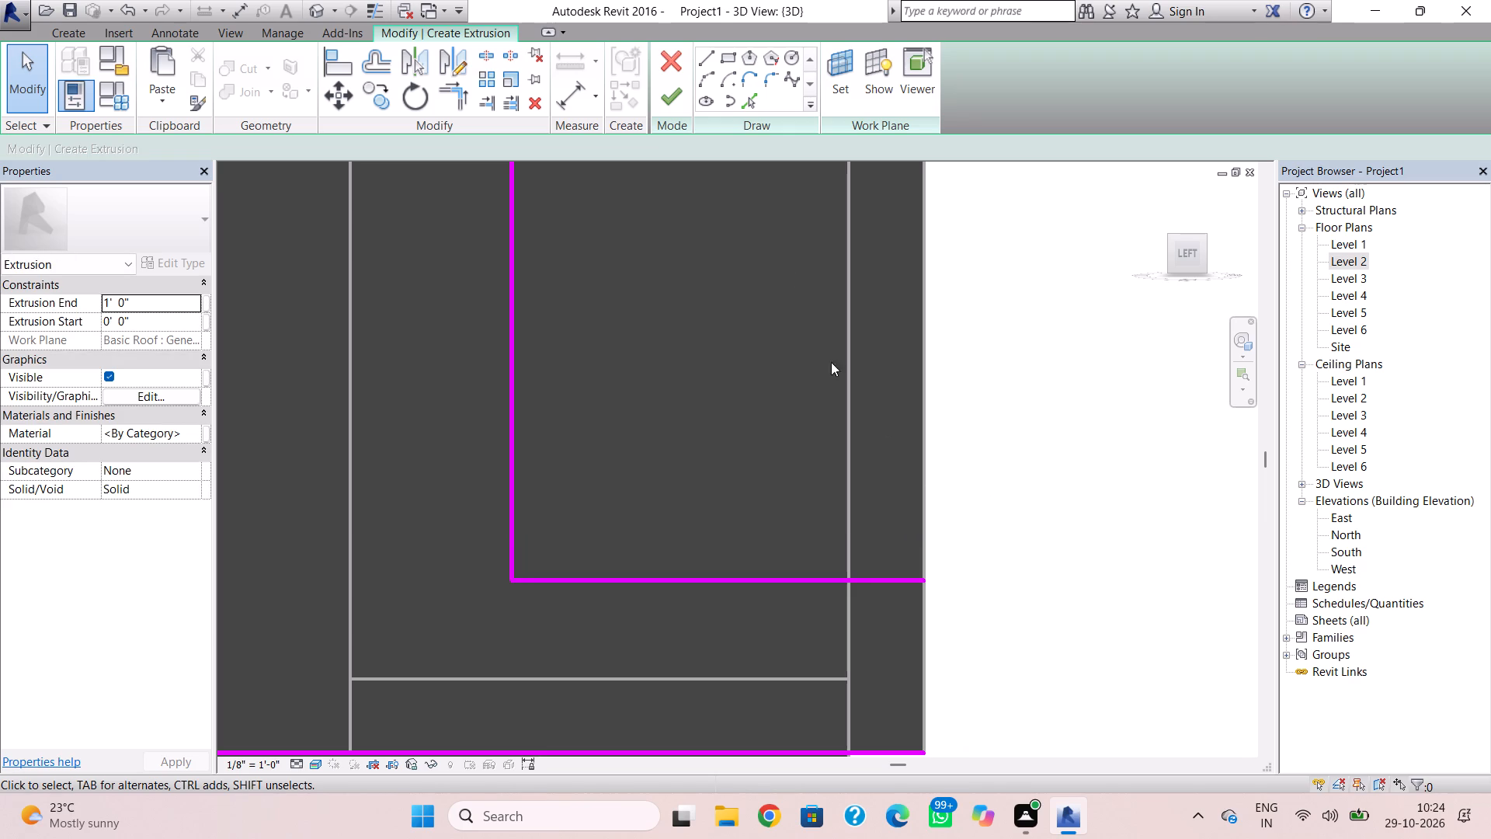
Draw a vertical line about 2' 4" long from the opening's bottom edge to the outer outline's lower front corner.
click(698, 57)
scroll(961, 538, down, 1)
middle_drag(961, 538, 969, 538)
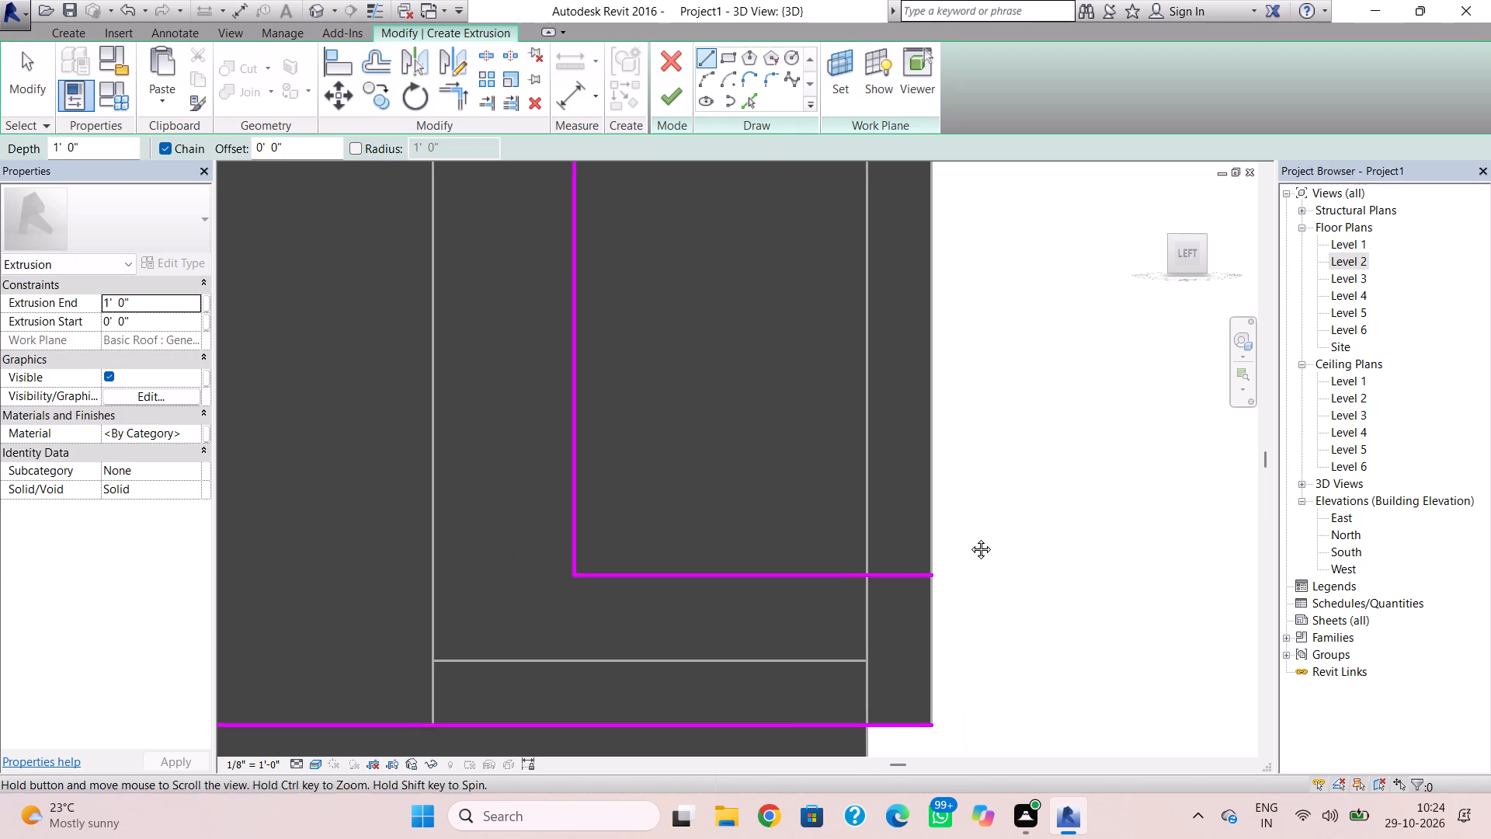
middle_drag(969, 538, 970, 531)
click(936, 573)
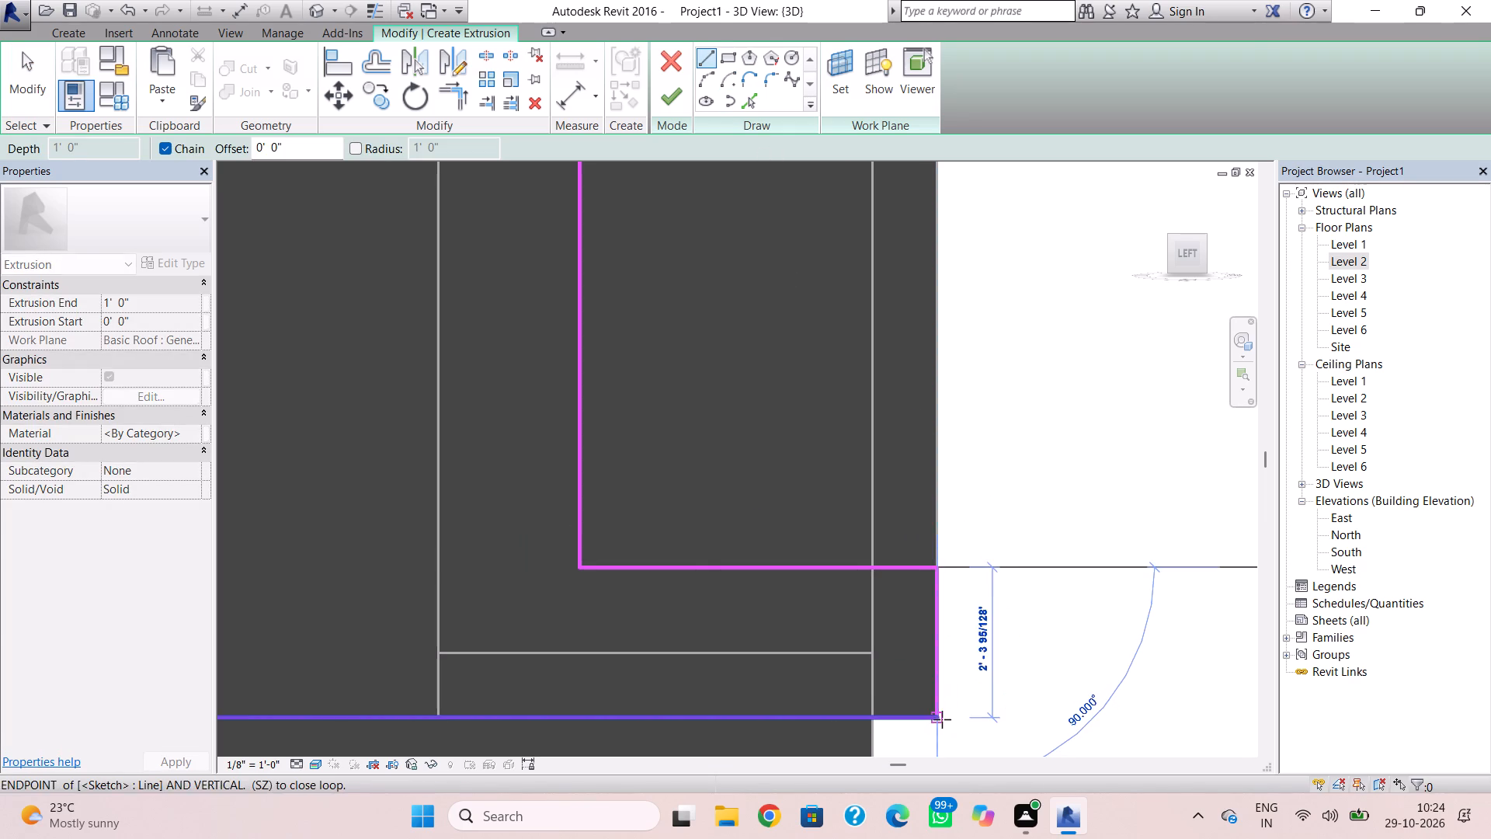
click(942, 719)
scroll(780, 321, down, 2)
scroll(856, 534, down, 3)
middle_drag(859, 545, 882, 597)
scroll(895, 298, up, 6)
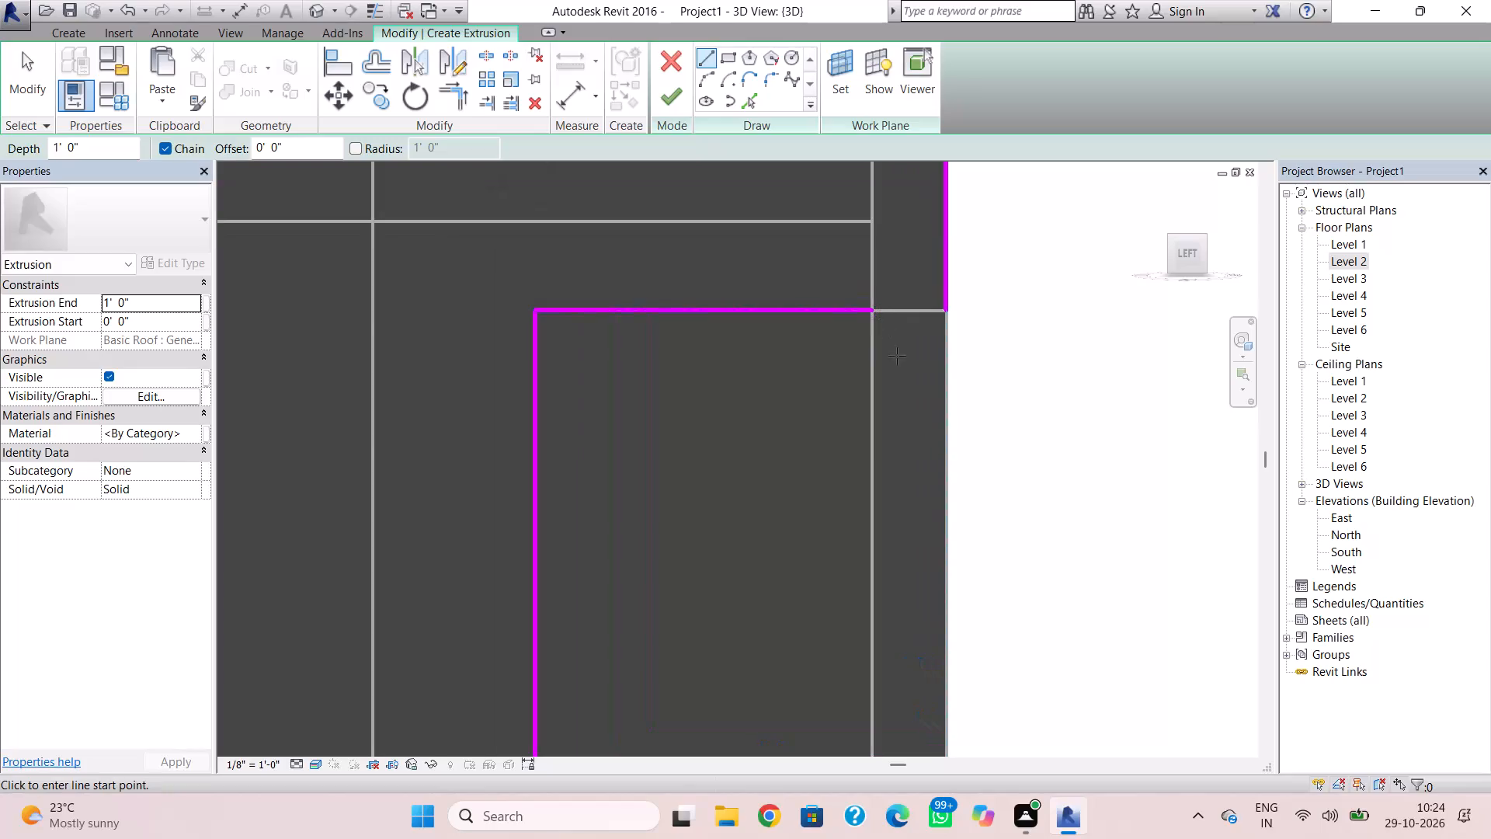
key(Escape)
key(Escape)
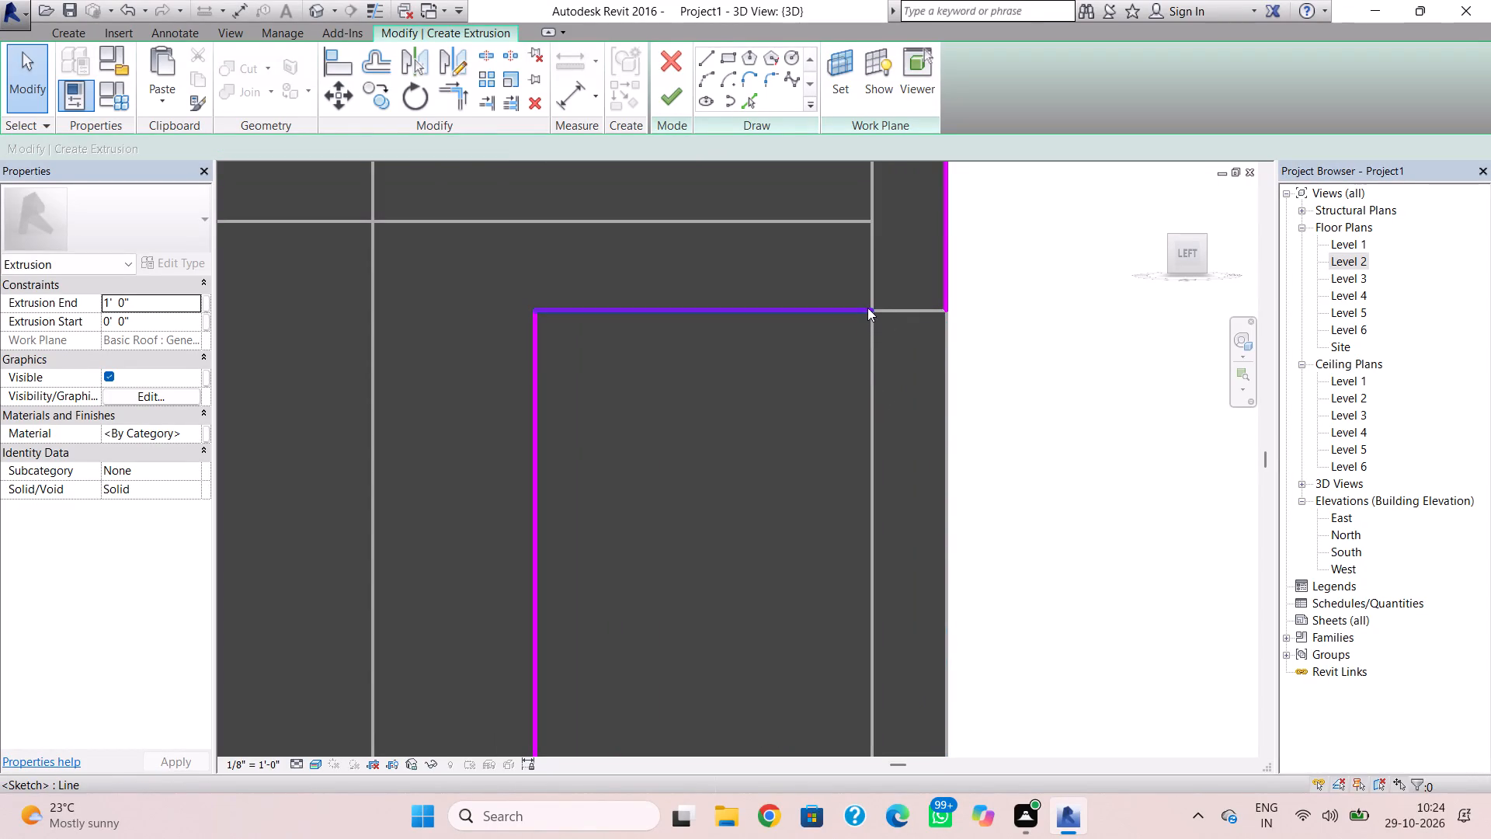
Extend the opening's top edge to the short vertical line at the outer front face, closing the outline.
click(867, 308)
drag(871, 308, 937, 307)
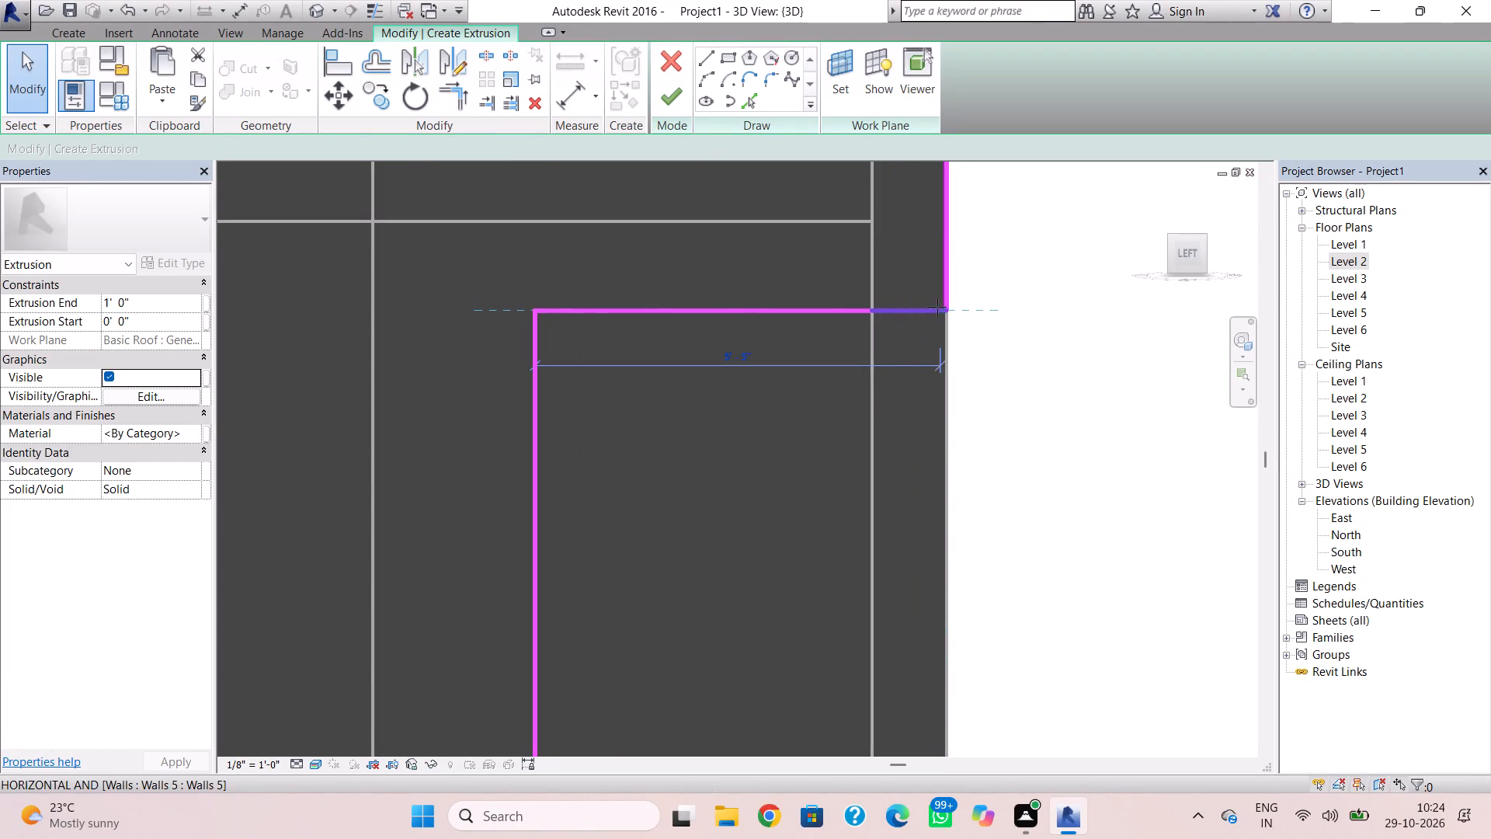
drag(937, 307, 944, 307)
click(981, 313)
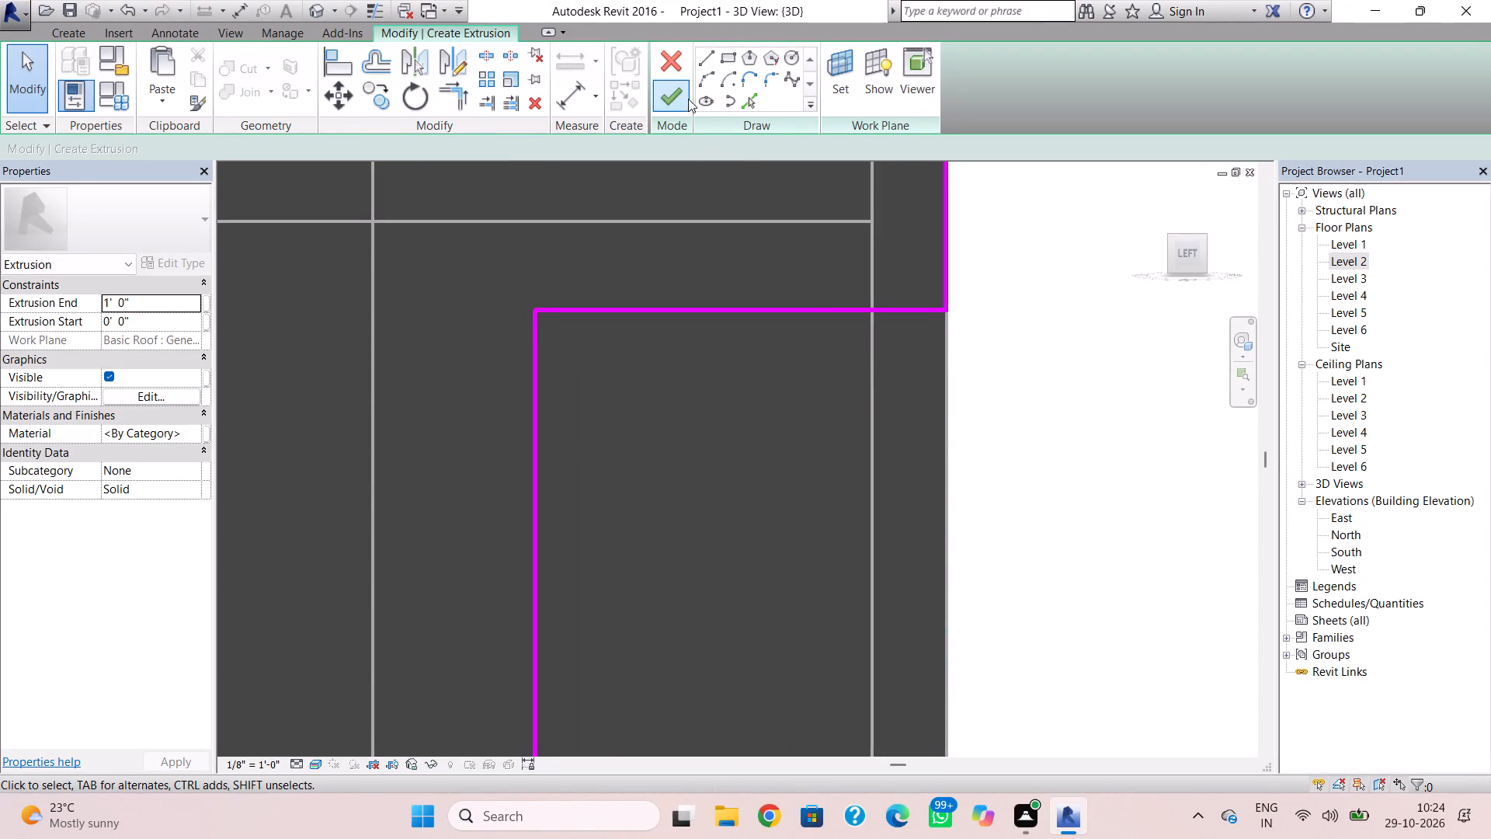
Complete the left-facade extrusion from the closed outline with its front corner opening.
click(681, 96)
scroll(915, 525, down, 8)
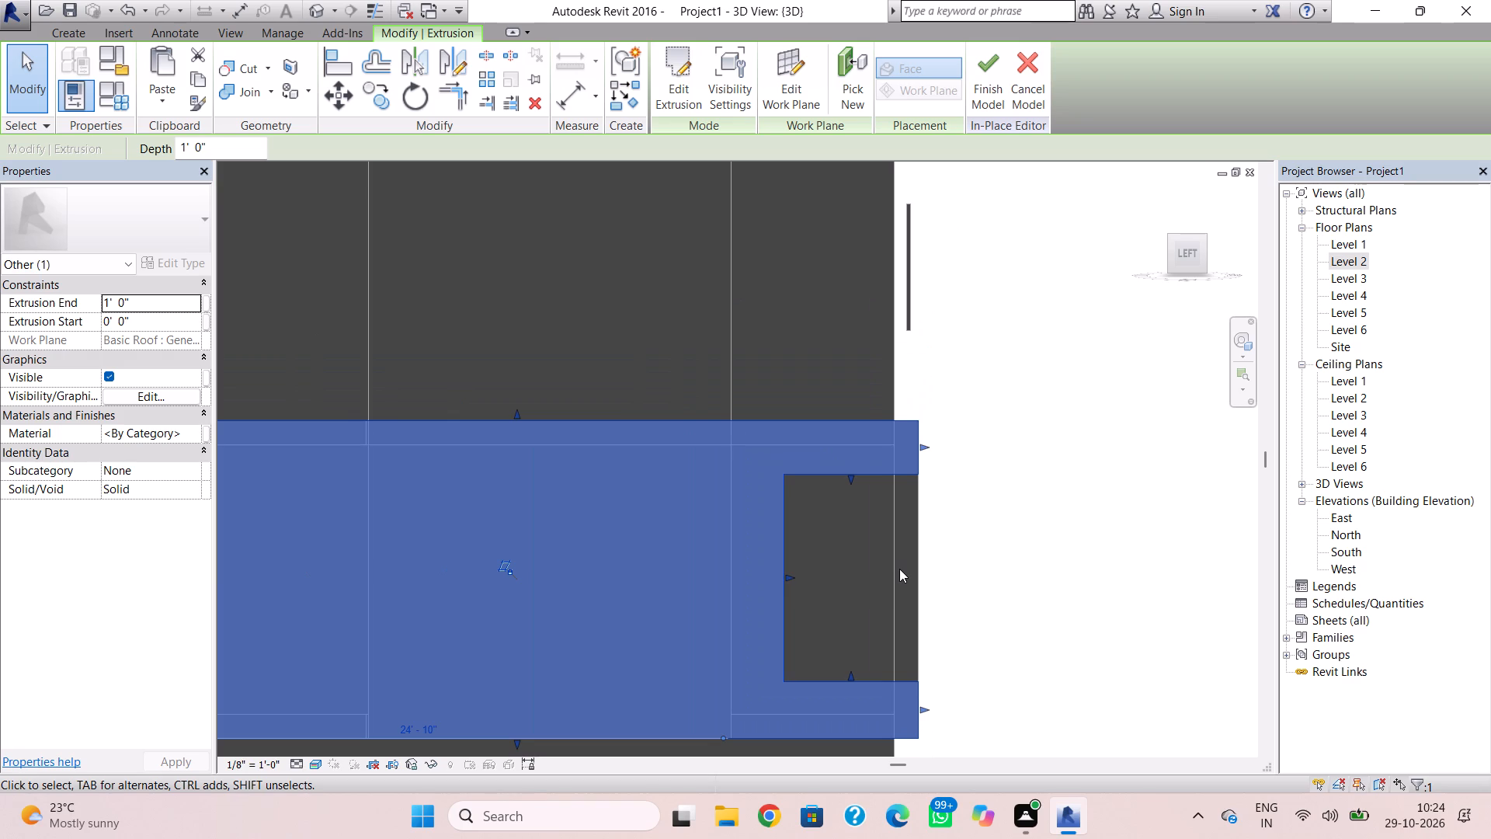
scroll(899, 569, down, 2)
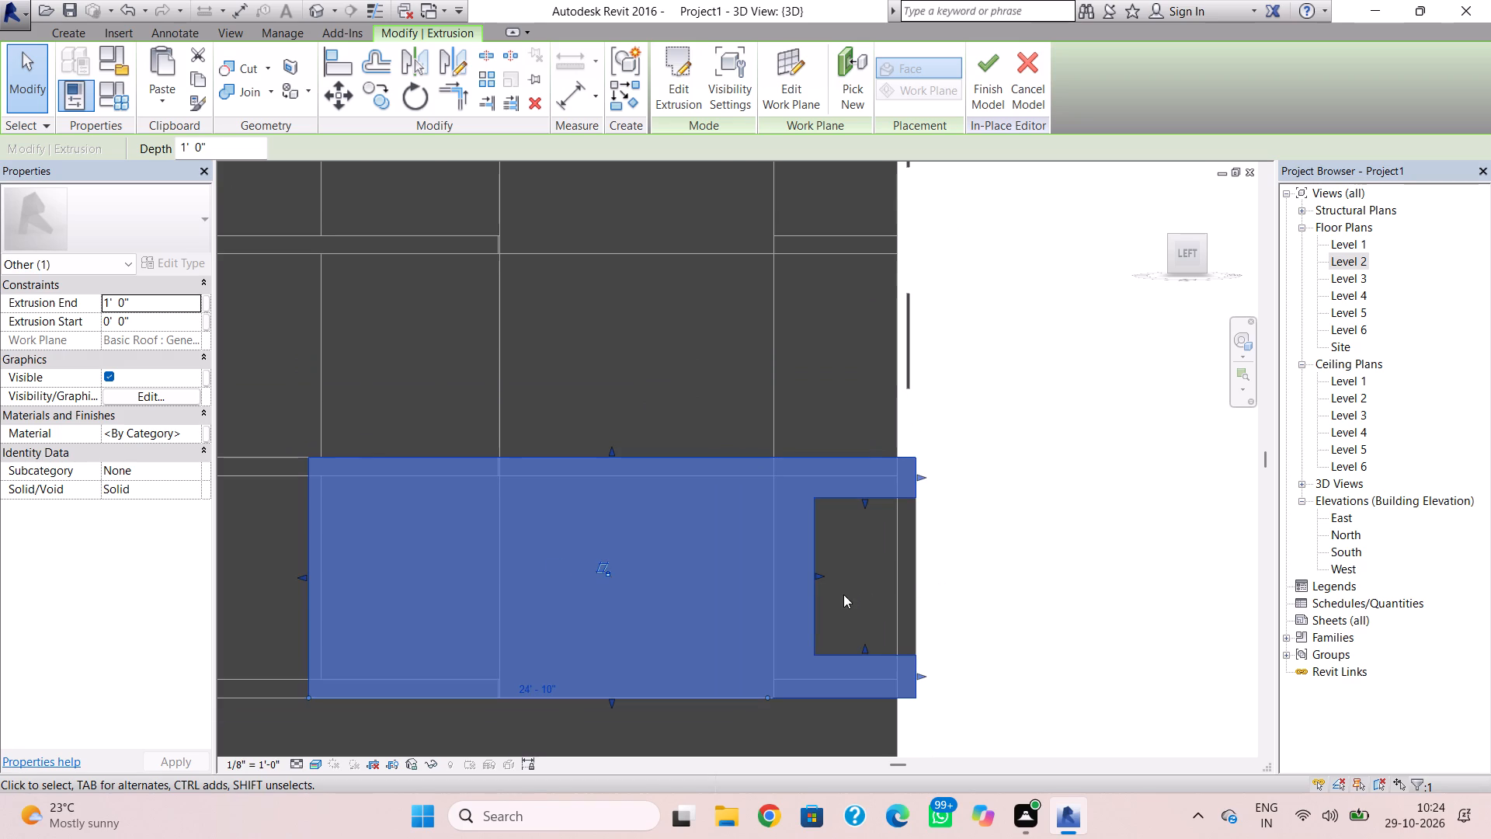
Reopen the left-facade extrusion's sketch and draw a rectangular opening about 7' wide and 7' 6" high near its rear end.
click(683, 74)
scroll(673, 515, down, 1)
middle_drag(712, 532, 895, 534)
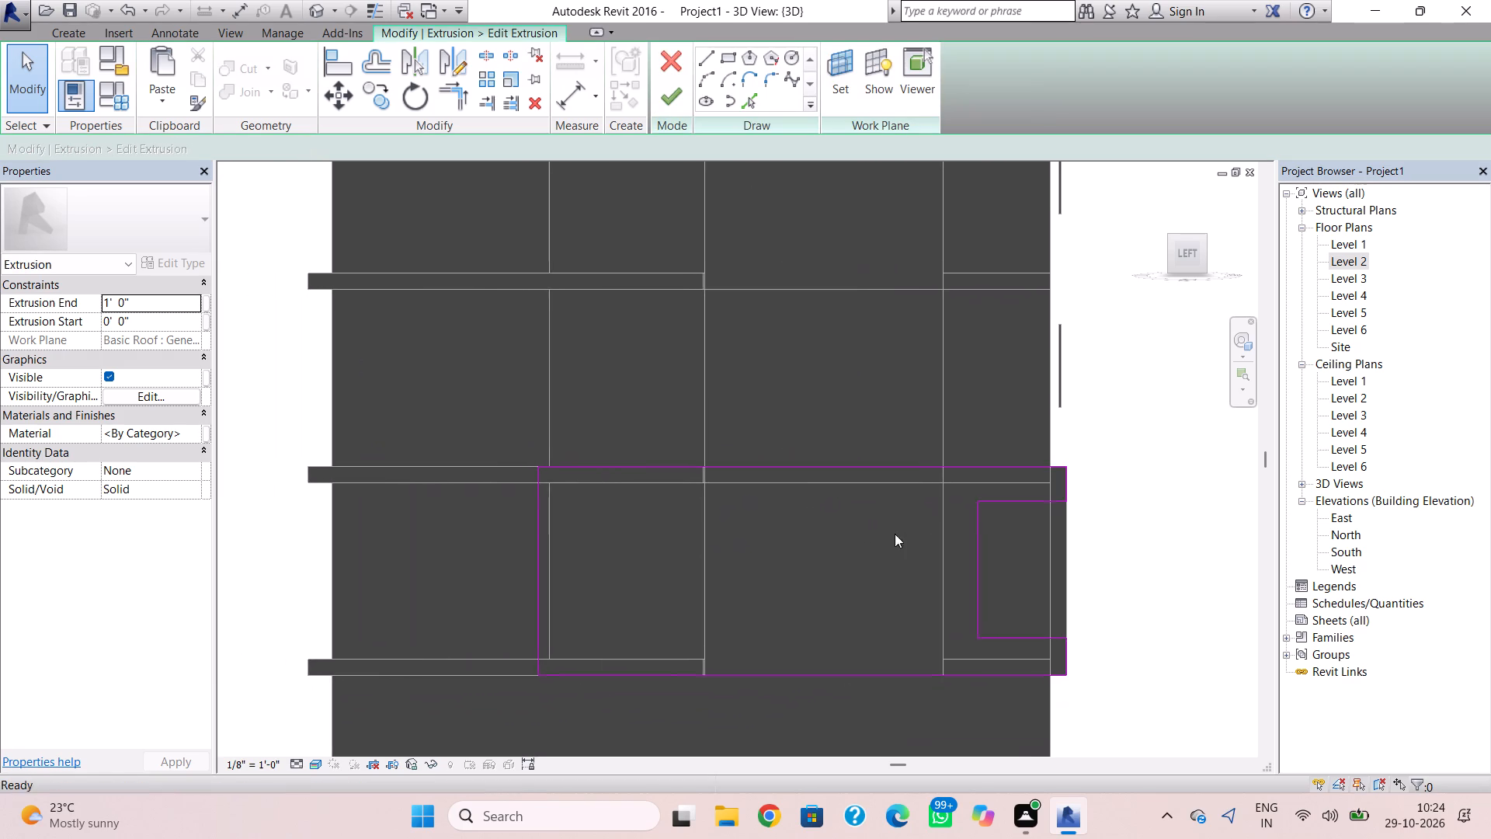
click(720, 68)
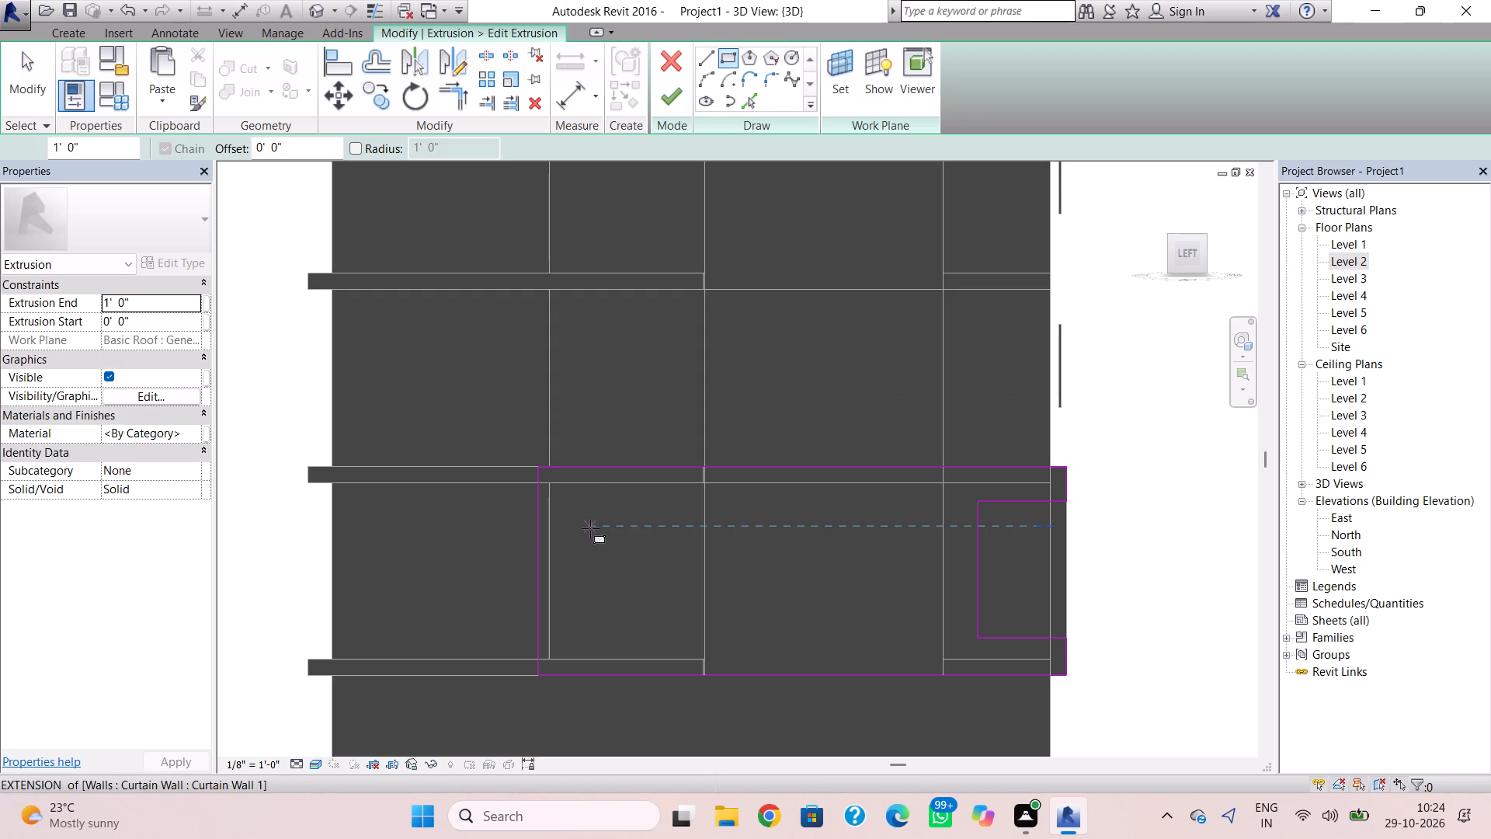
click(568, 501)
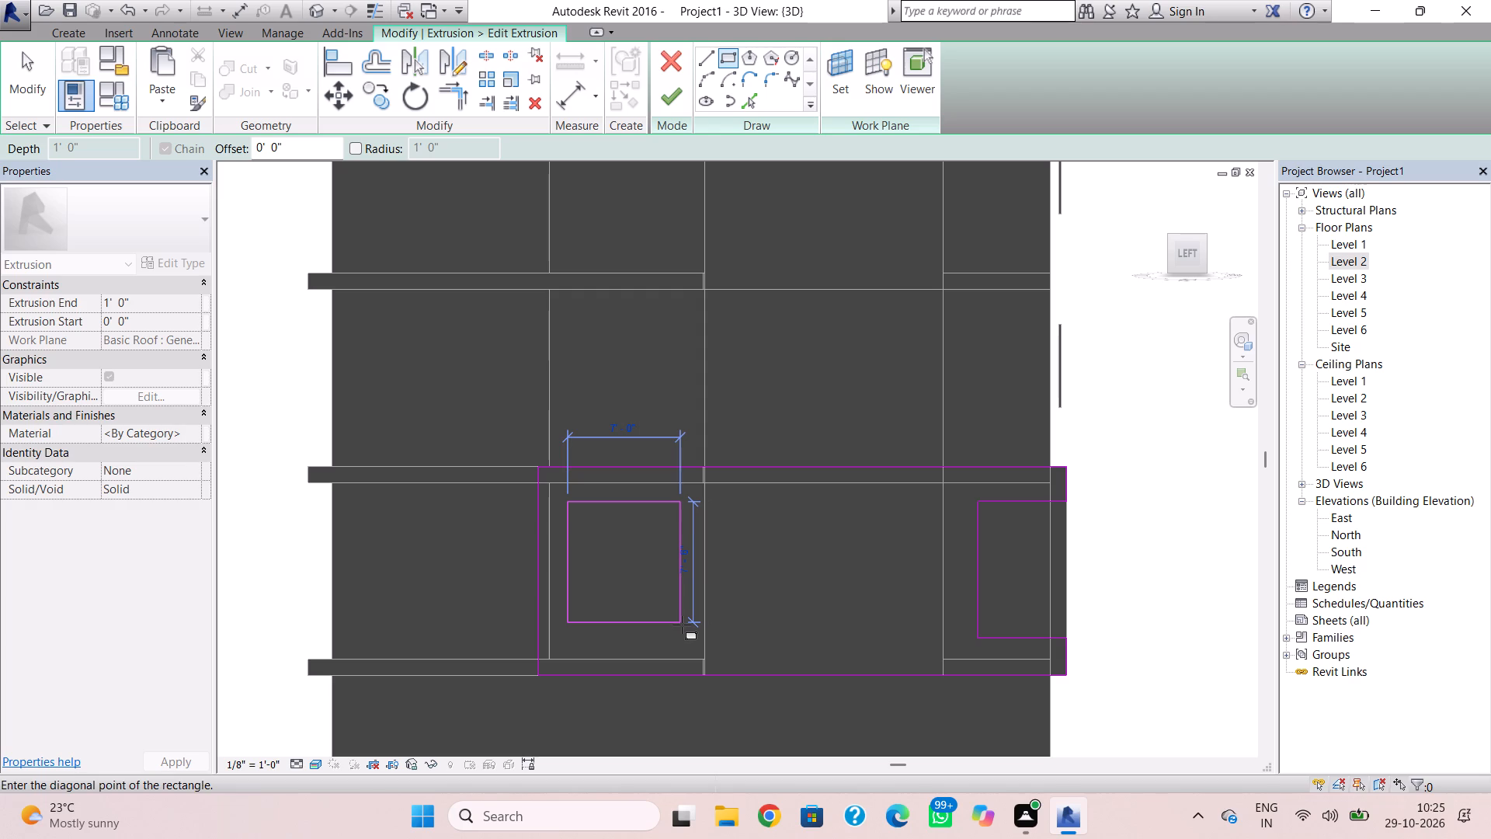
click(682, 625)
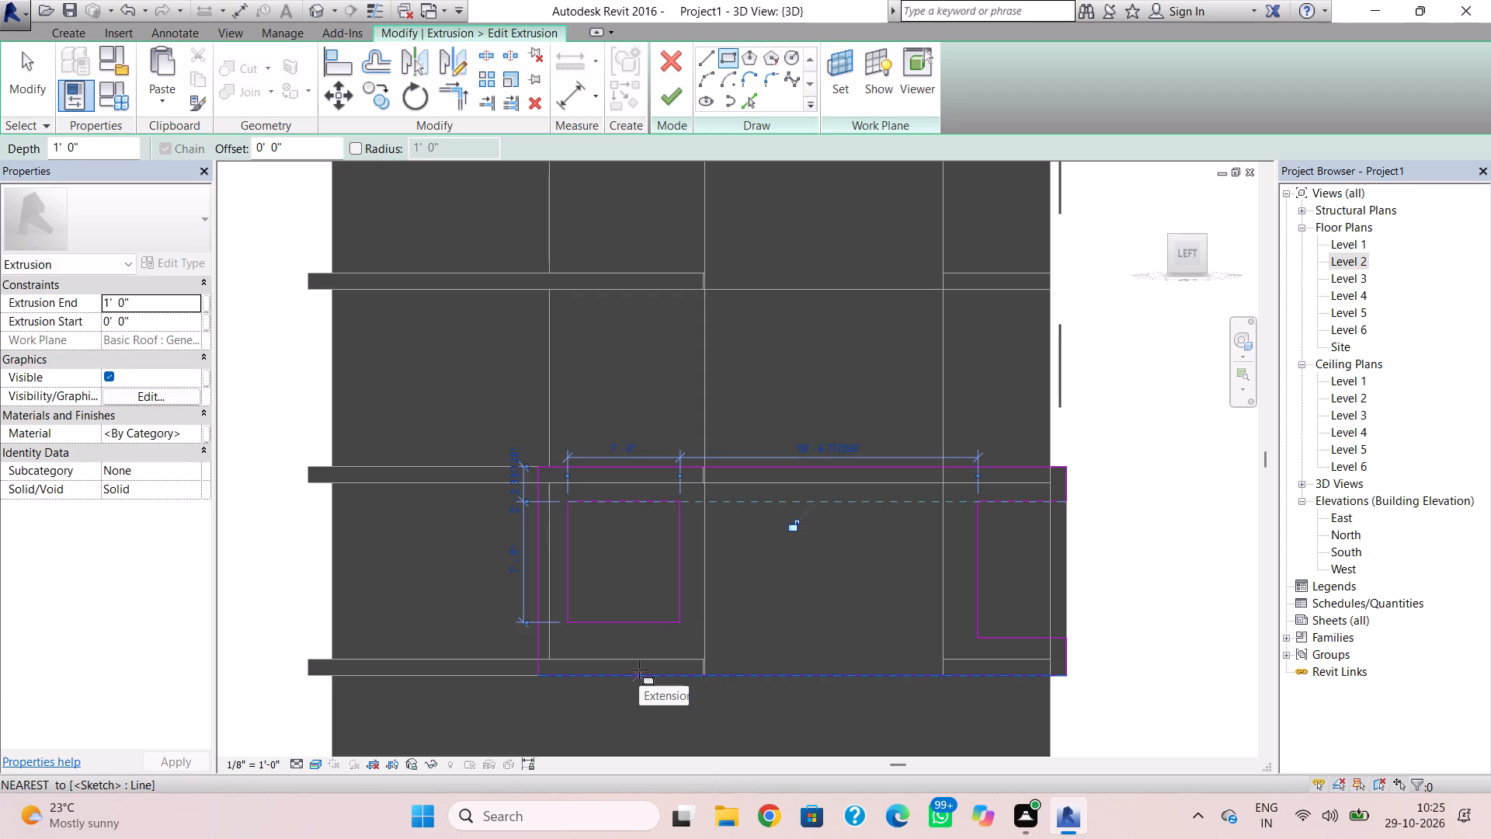
key(Escape)
key(Escape)
Widen the rear rectangular opening to about 8' by nudging its front-side edge toward the facade's front, and finish the sketch edit.
click(641, 624)
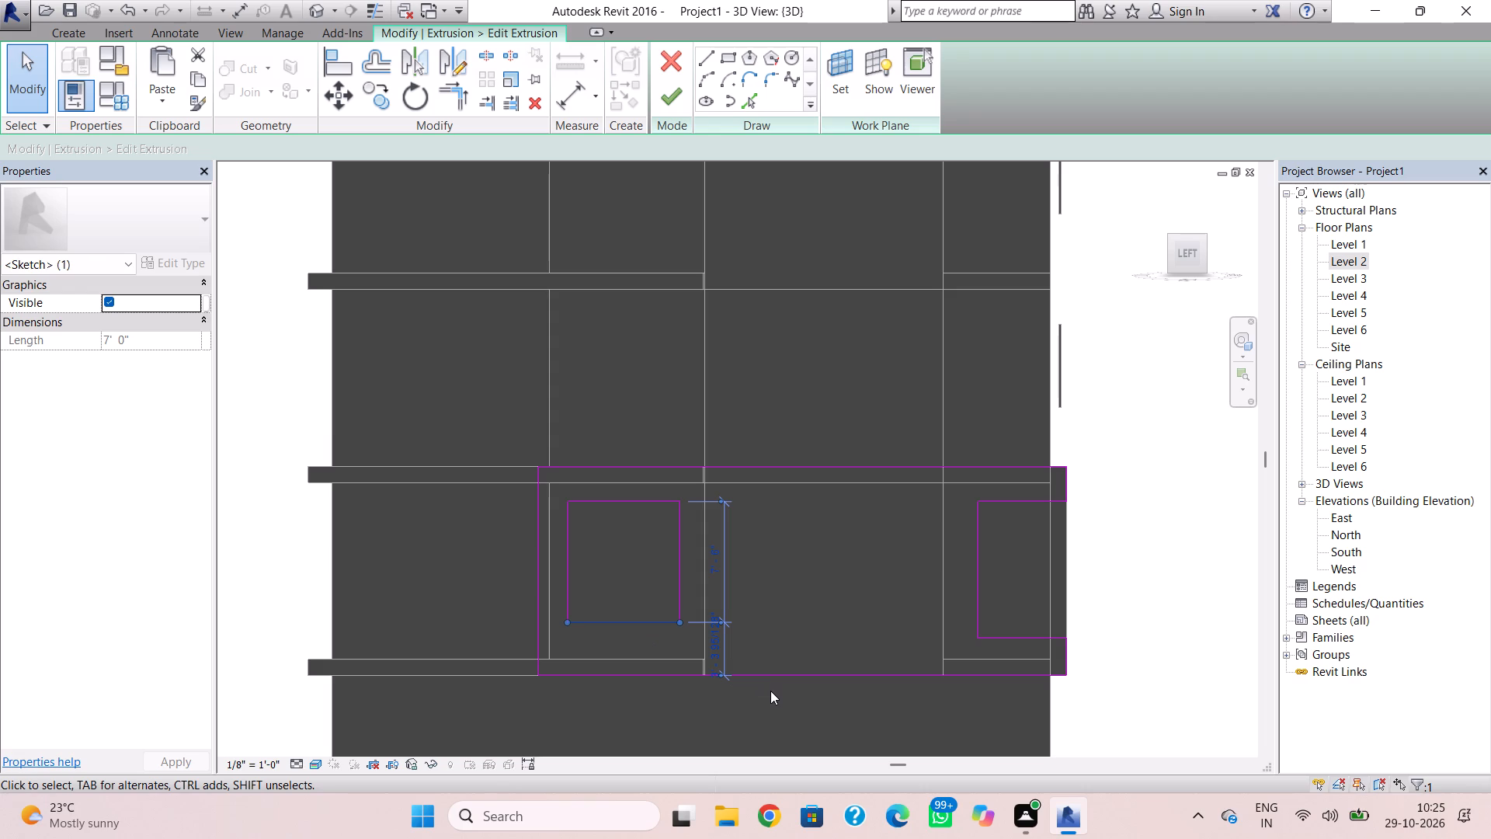
click(680, 576)
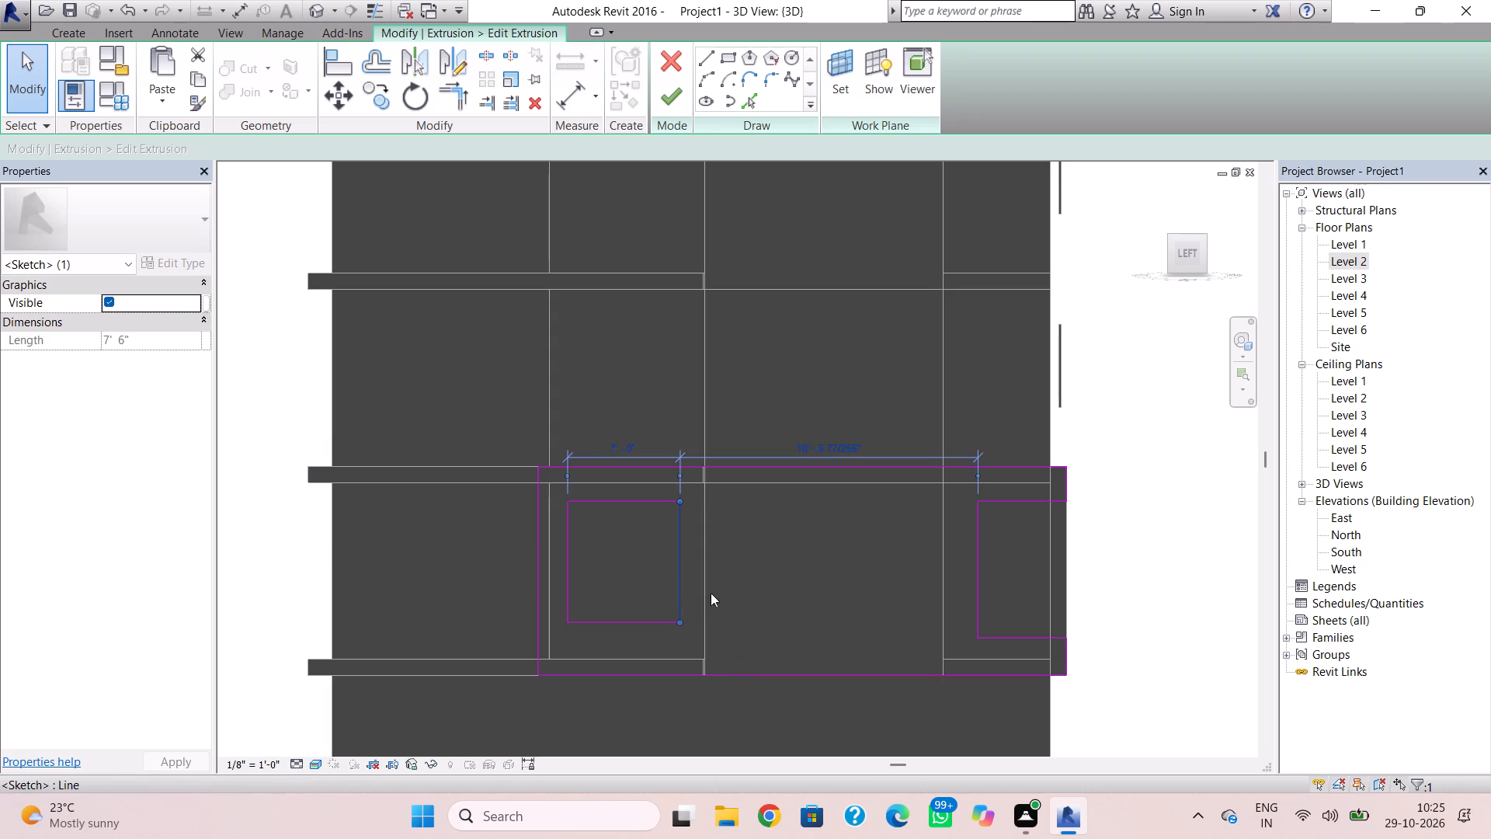
key(Right)
key(Right)
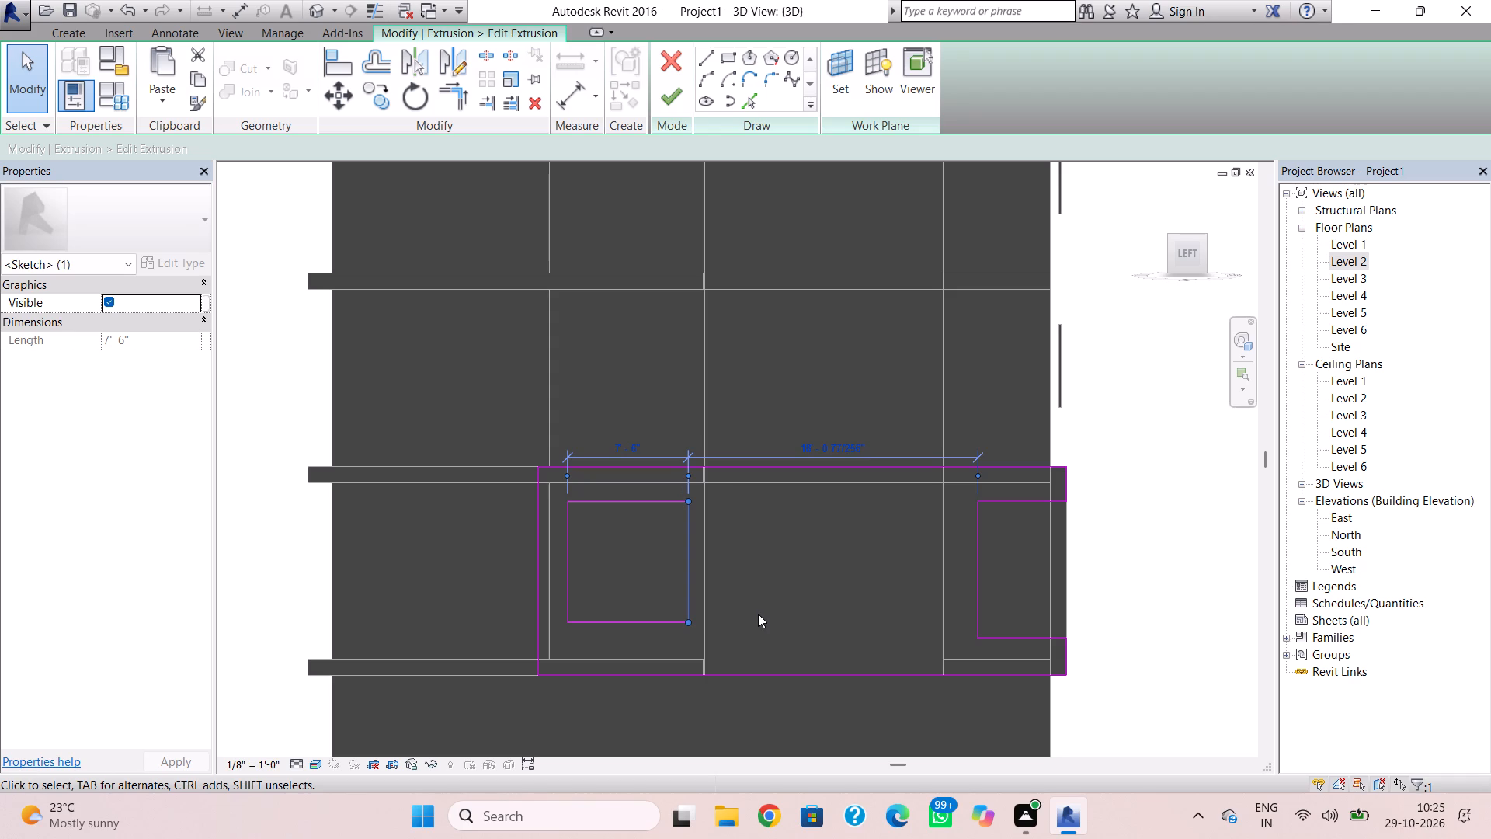
key(Right)
key(Right)
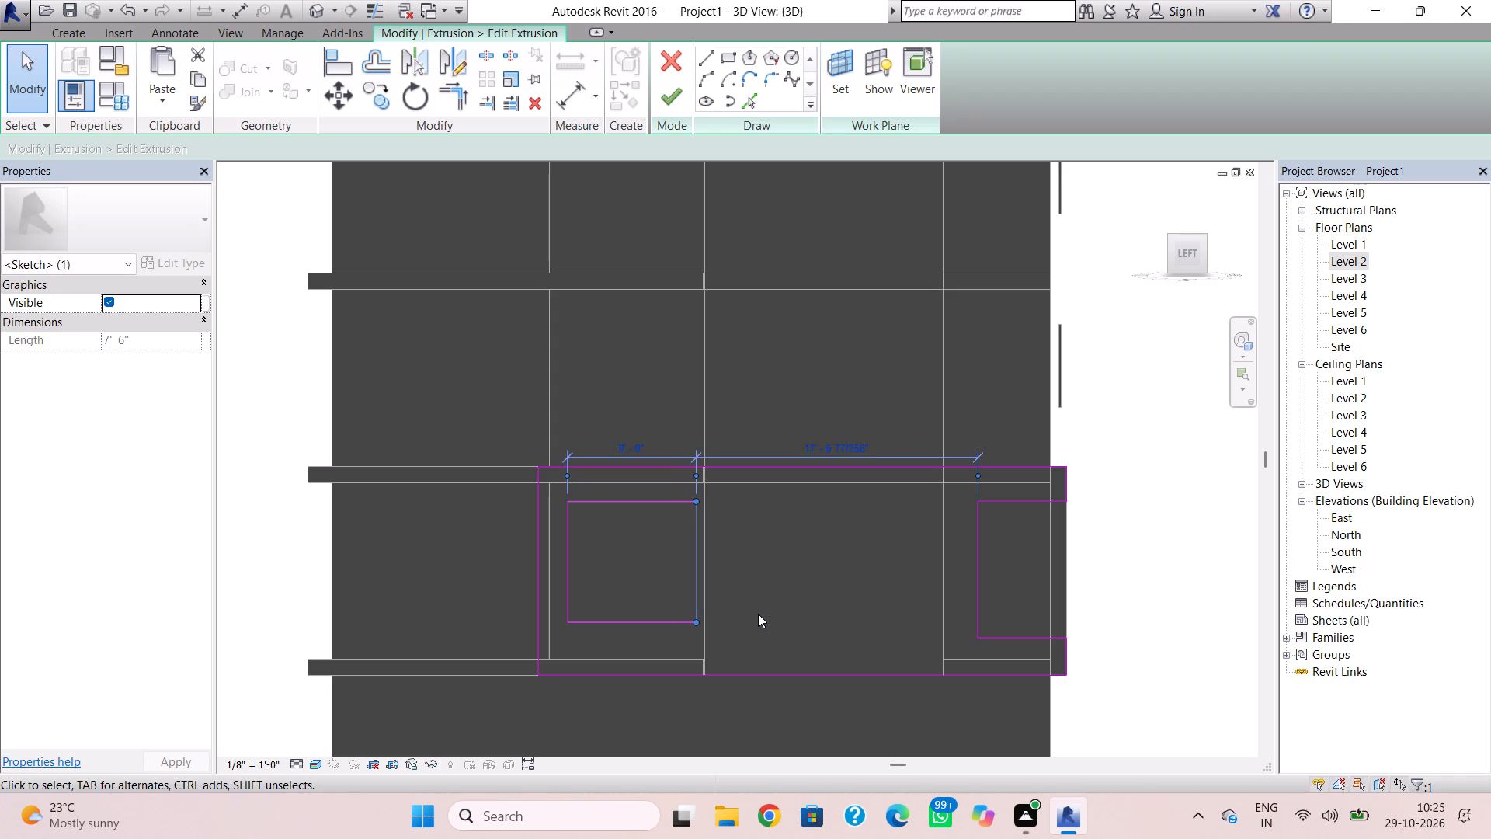
click(758, 614)
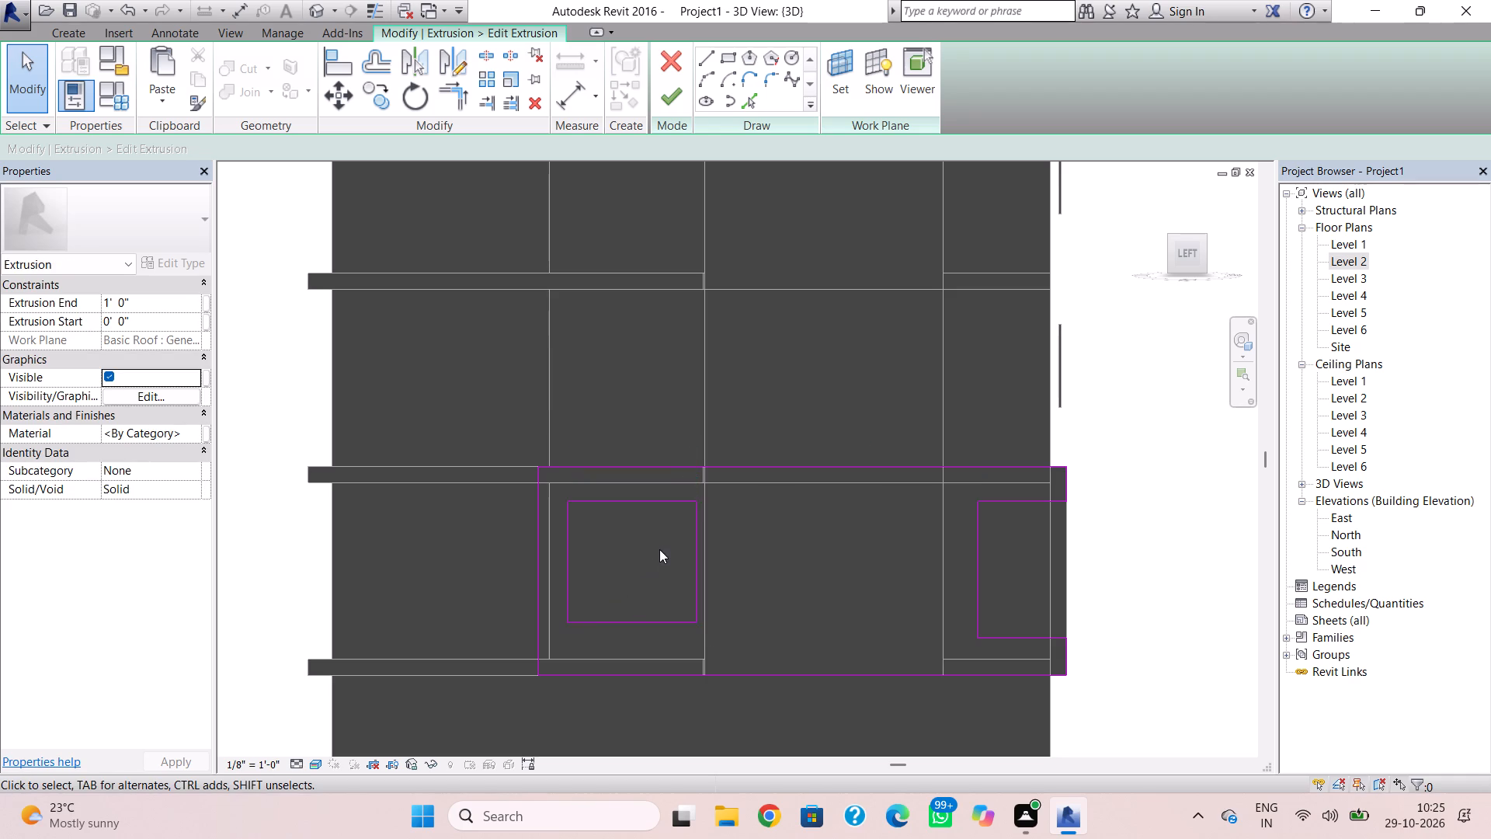
click(668, 89)
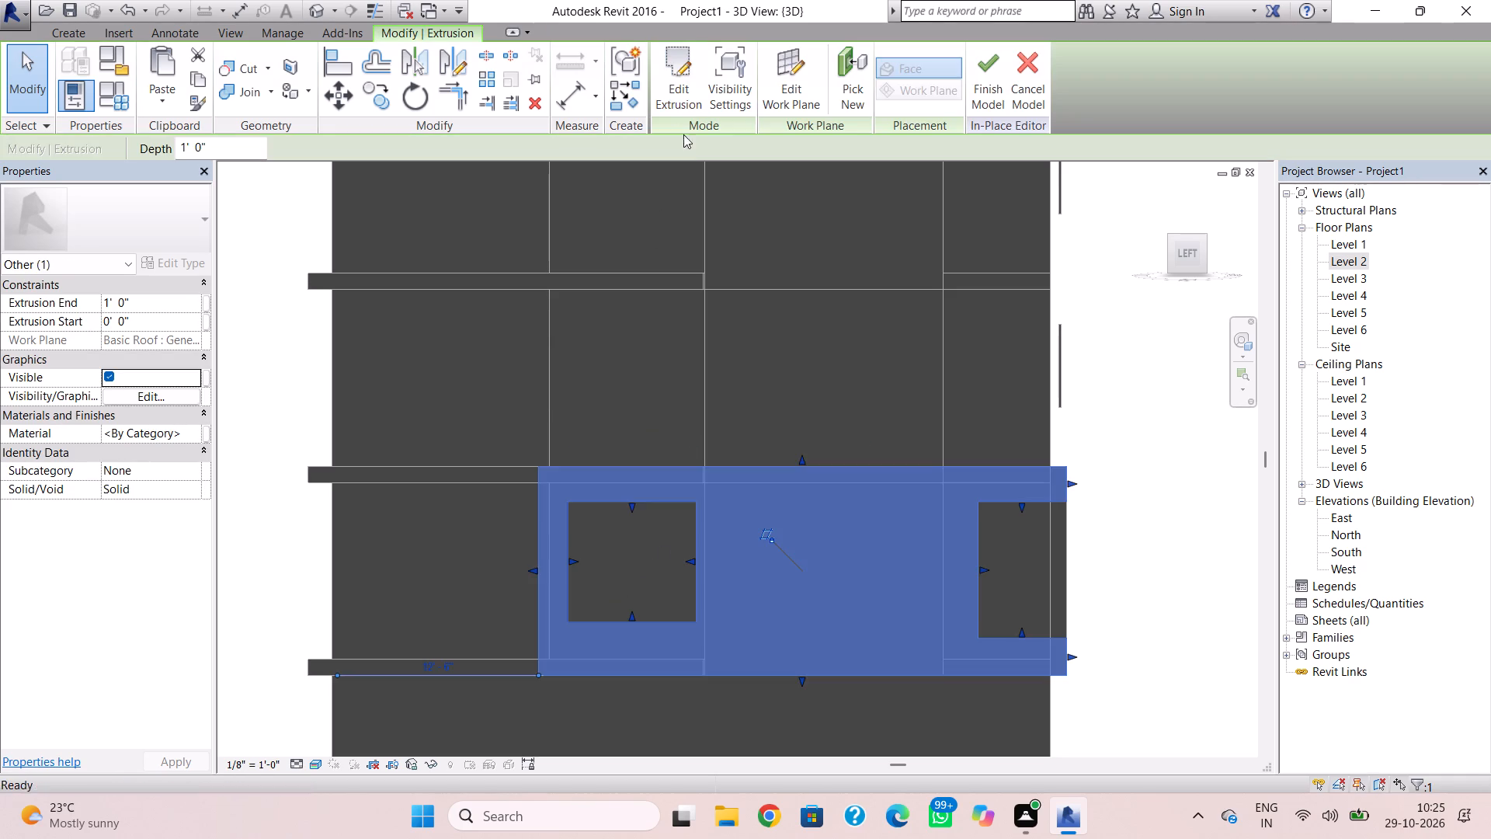
click(771, 393)
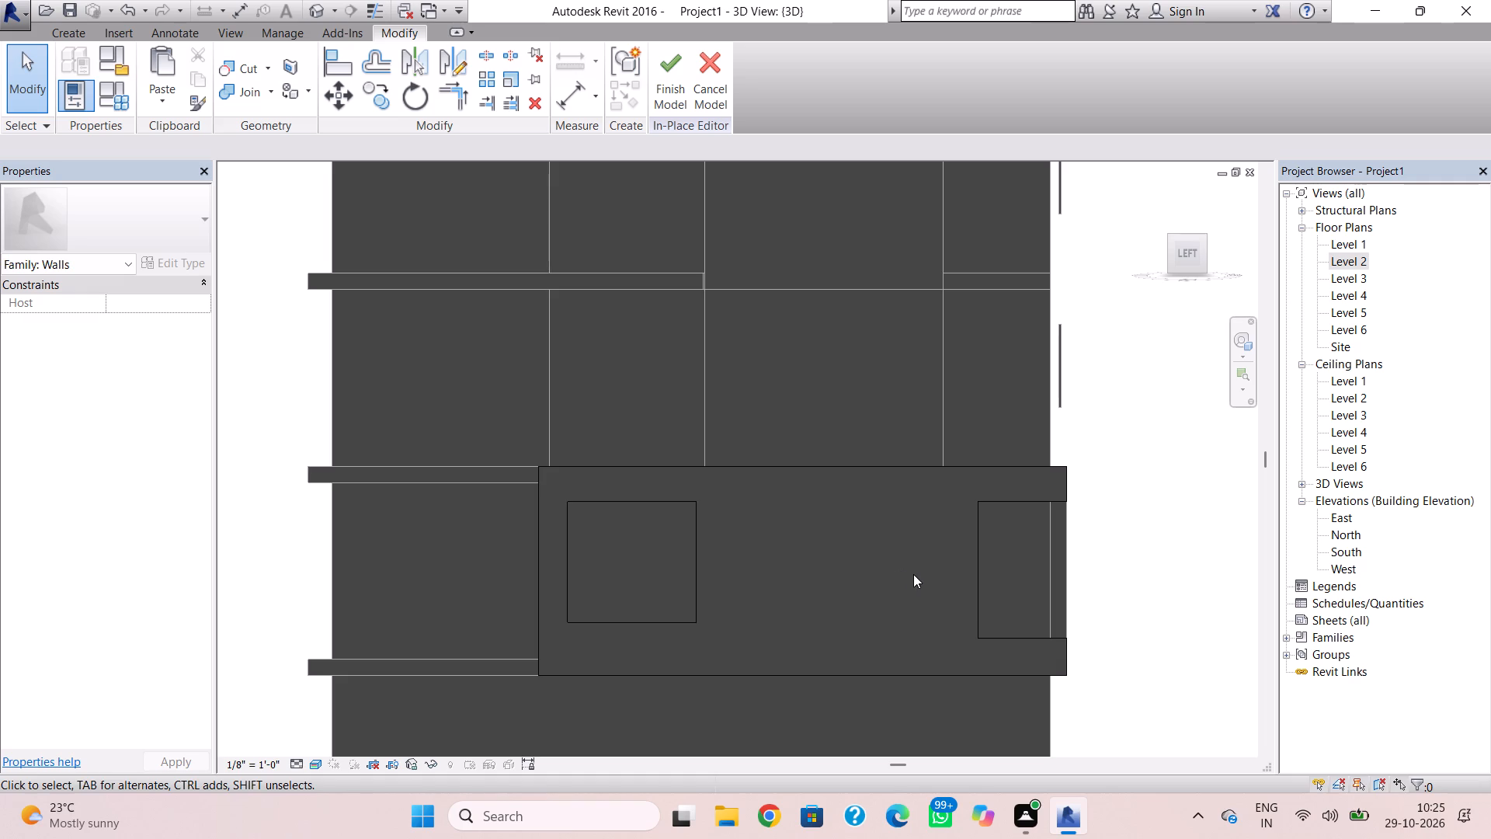
Examine how the left extrusion's end faces meet the front extrusion above and below the corner opening.
shift+right_drag(915, 574, 760, 617)
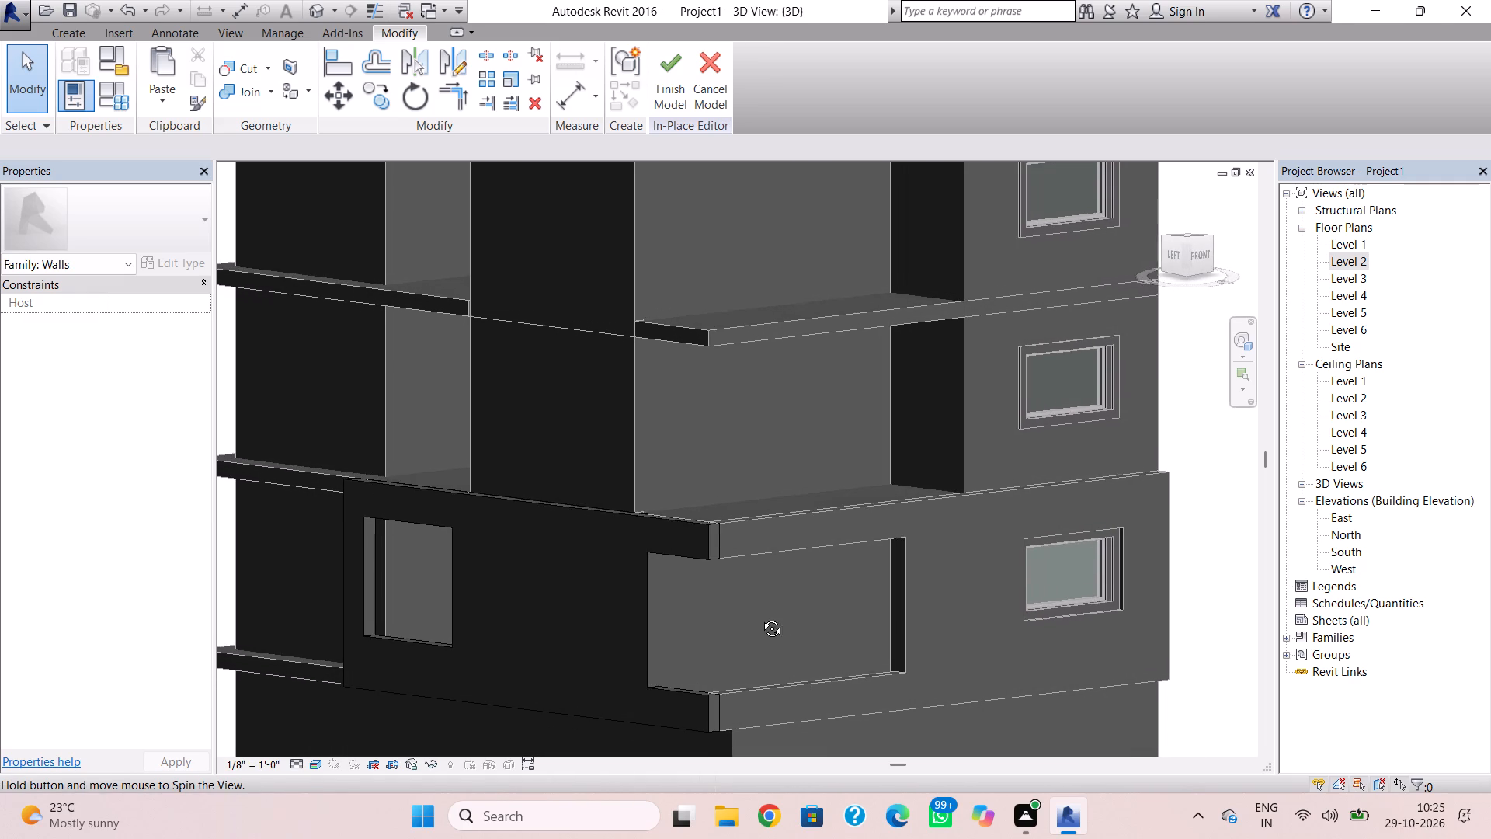
shift+right_drag(760, 617, 759, 618)
scroll(713, 717, up, 4)
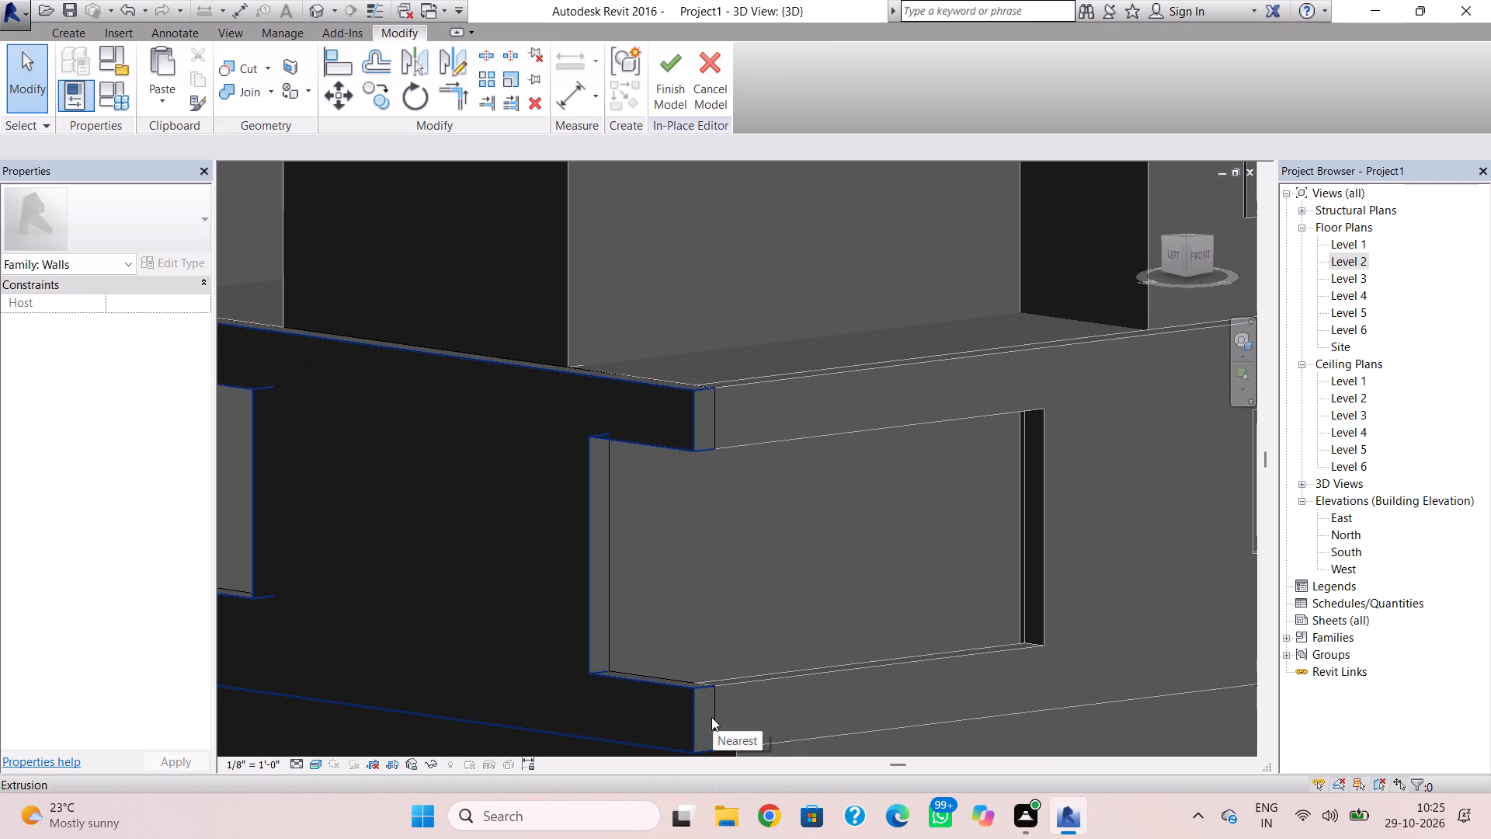
click(711, 717)
right_click(790, 702)
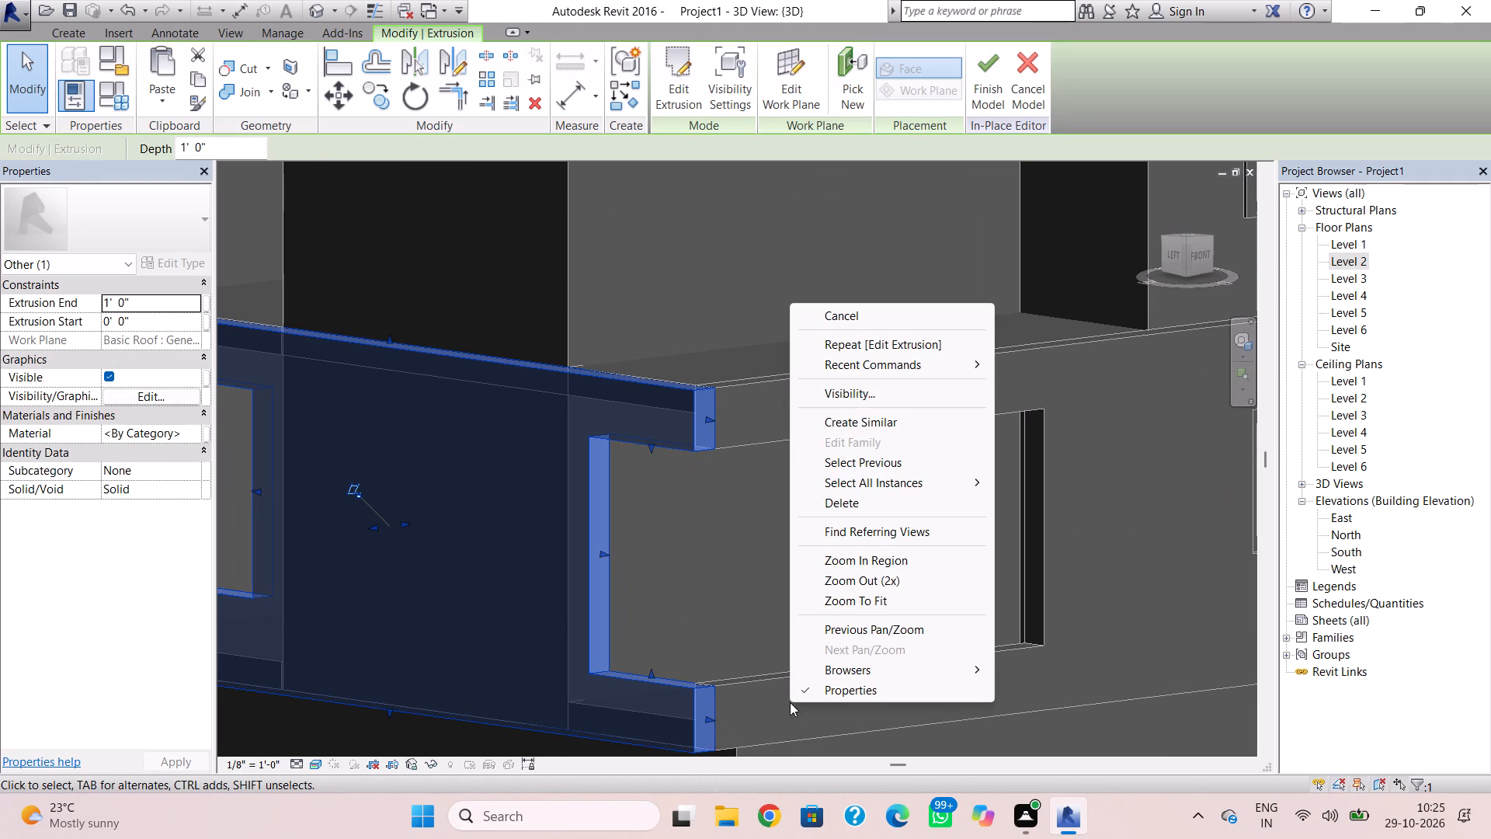
key(Escape)
shift+right_drag(790, 702, 752, 729)
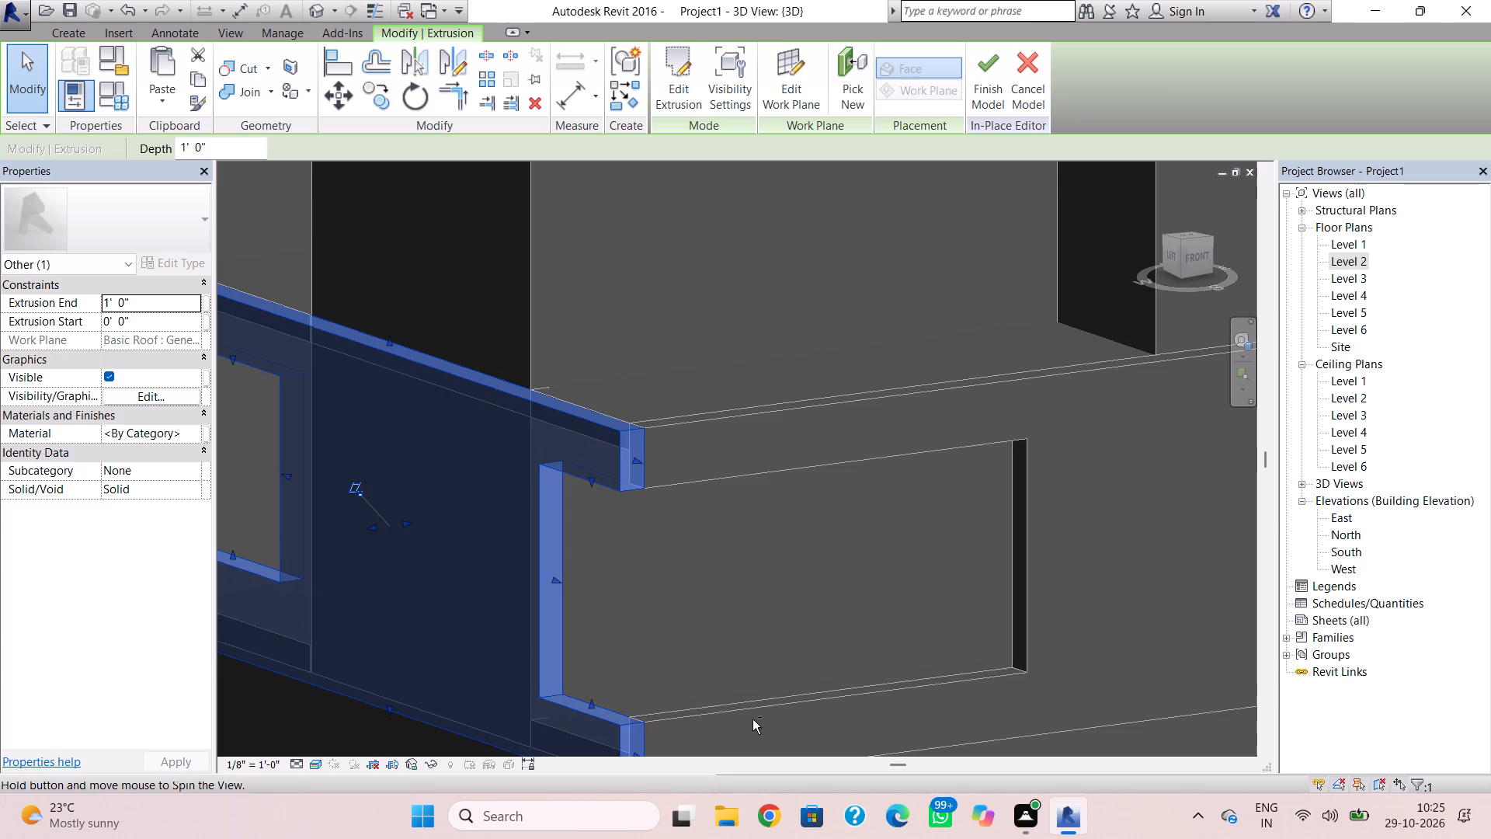
middle_drag(751, 701, 768, 569)
scroll(694, 618, up, 3)
click(626, 627)
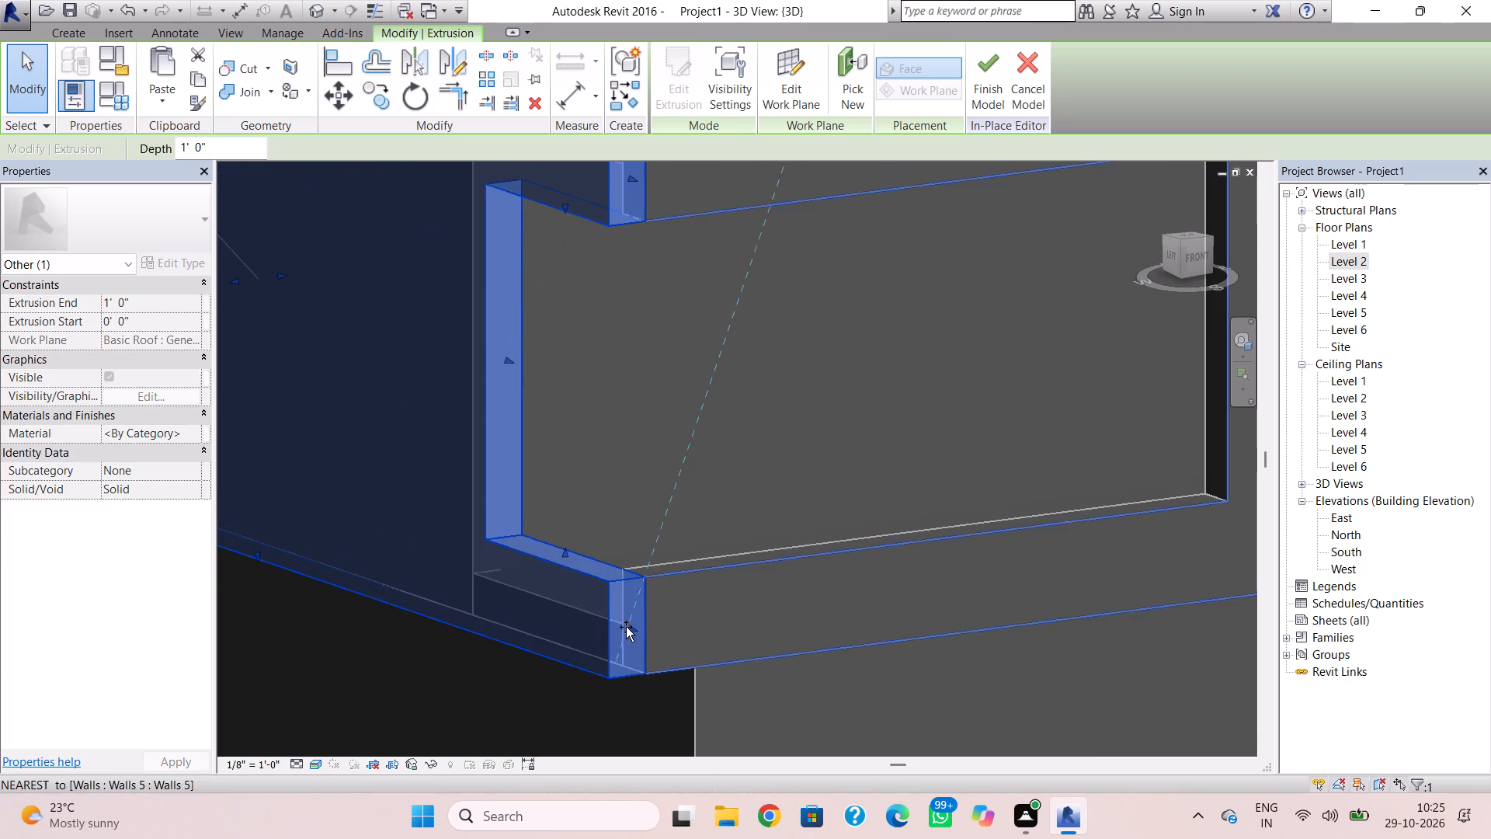
click(745, 633)
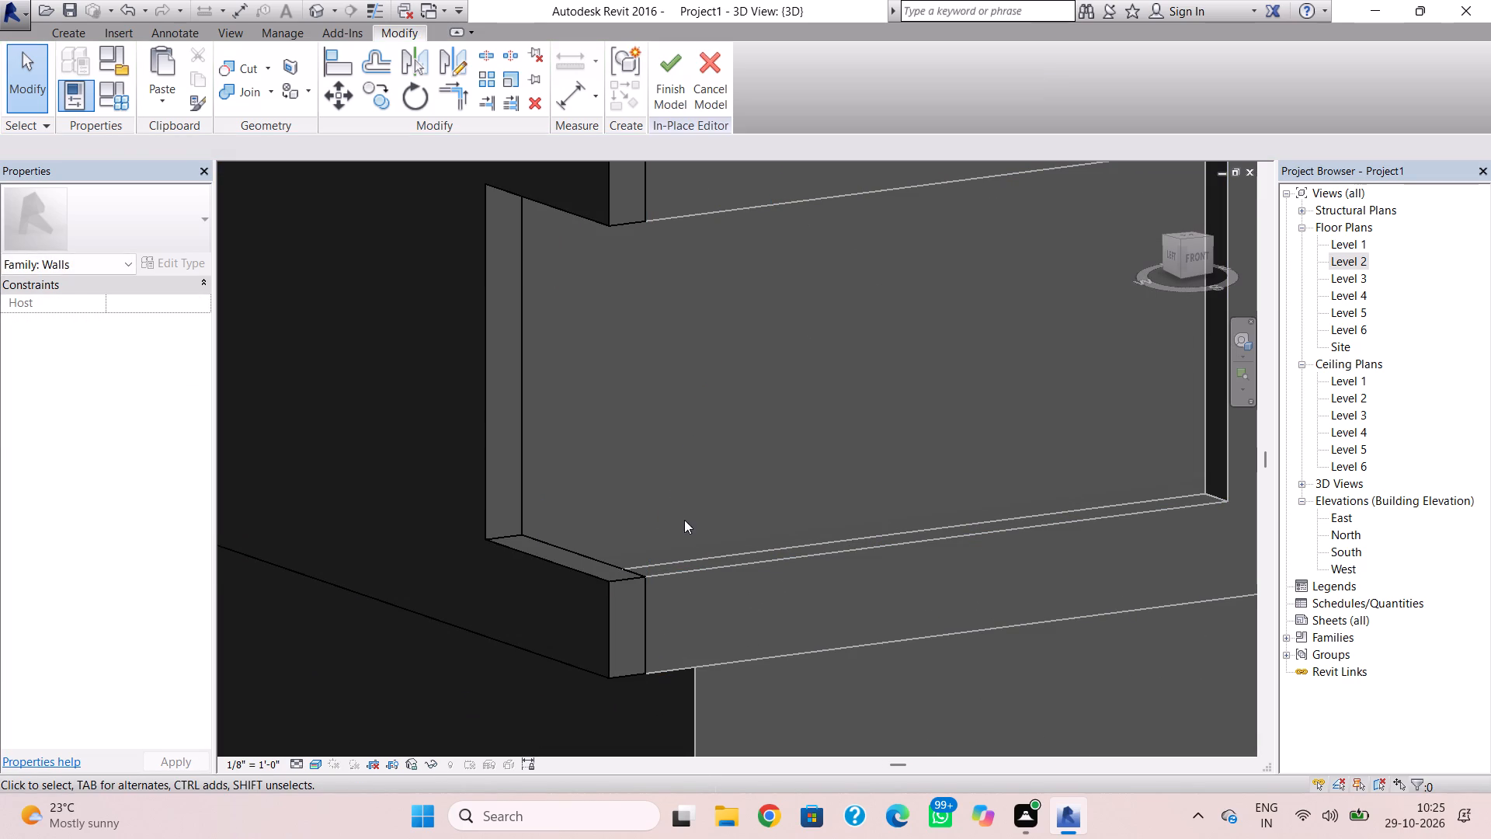
middle_drag(662, 280, 735, 584)
click(712, 519)
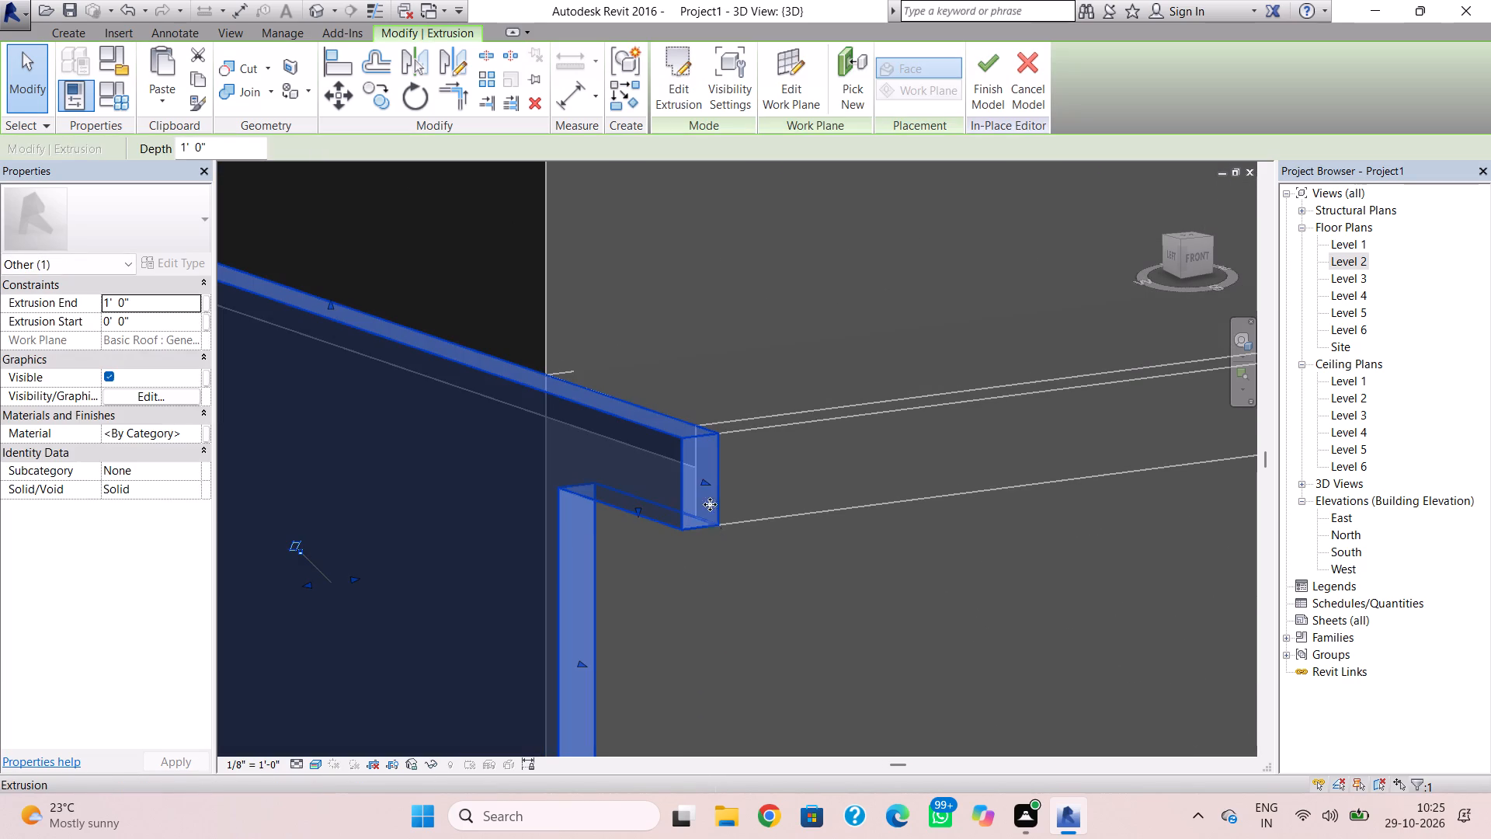
click(705, 479)
click(793, 573)
scroll(773, 602, down, 2)
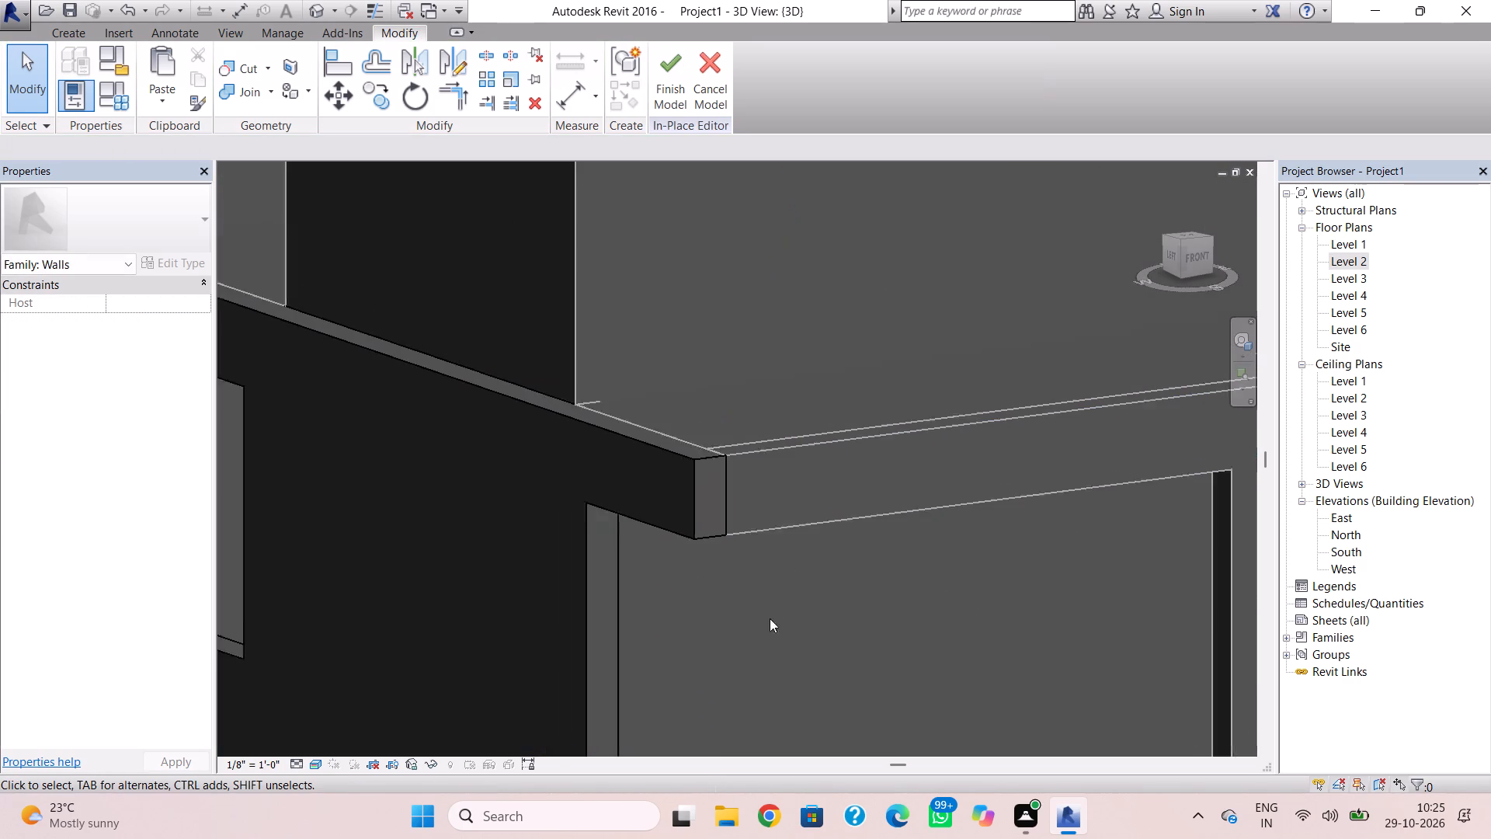
scroll(770, 618, down, 2)
Finish the in-place wall model on the left facade.
click(679, 78)
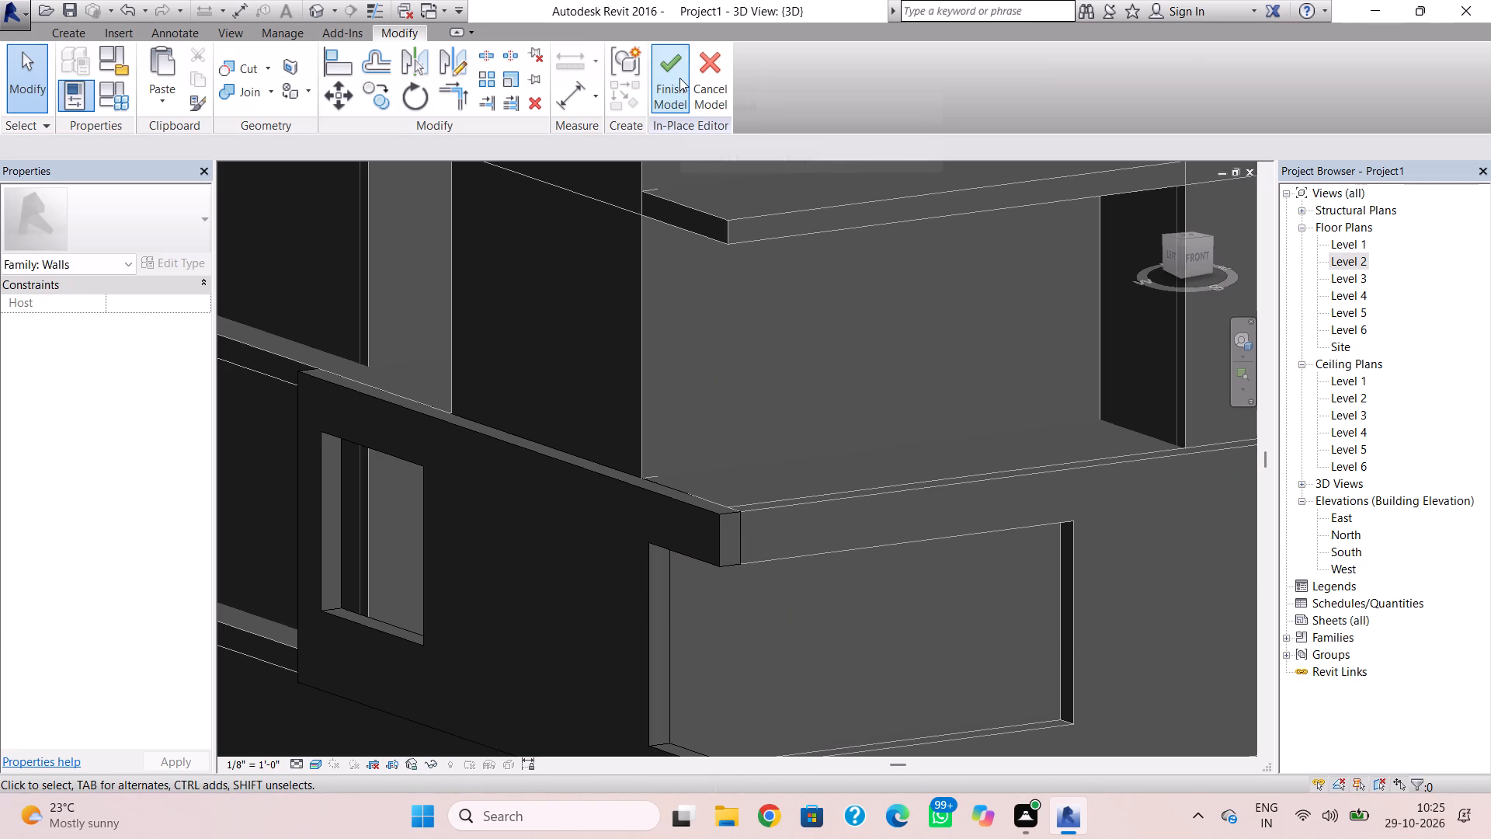
Create a new in-place model in the Walls category, keeping the suggested name.
scroll(898, 594, down, 2)
middle_drag(898, 595, 886, 492)
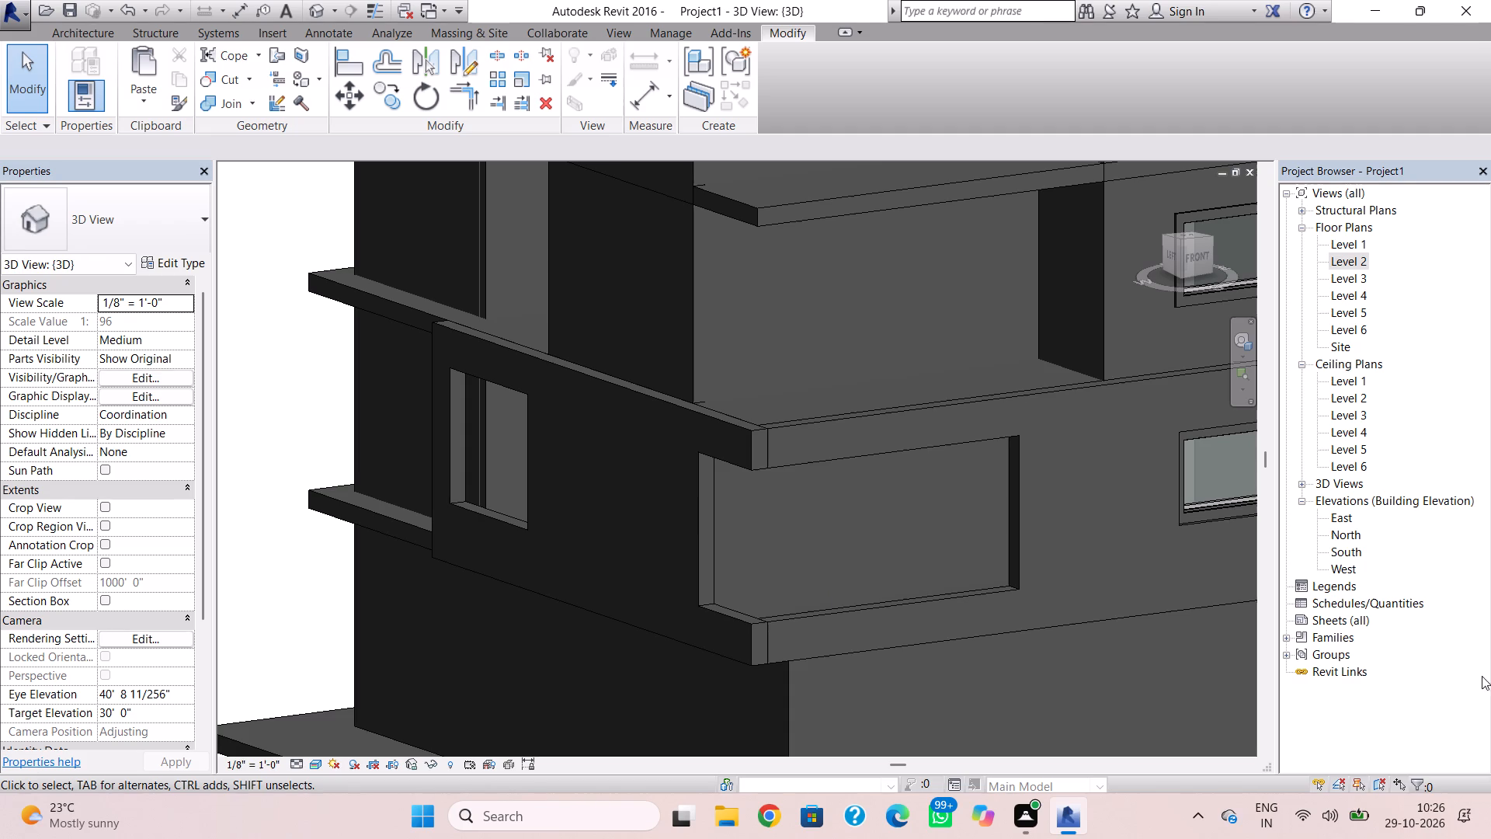
scroll(1490, 642, down, 2)
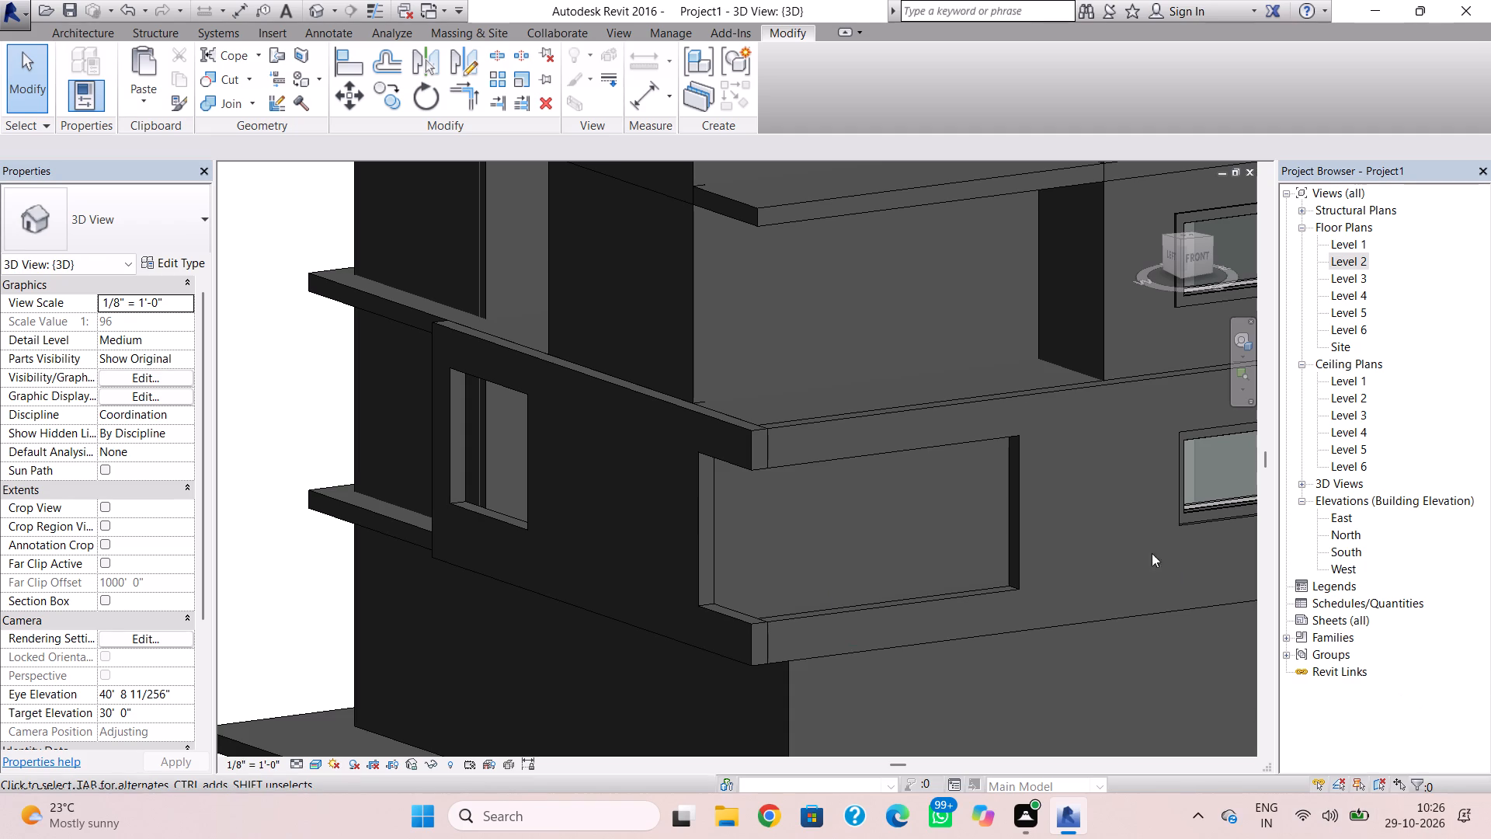
scroll(1086, 510, down, 4)
middle_drag(1057, 568, 1045, 732)
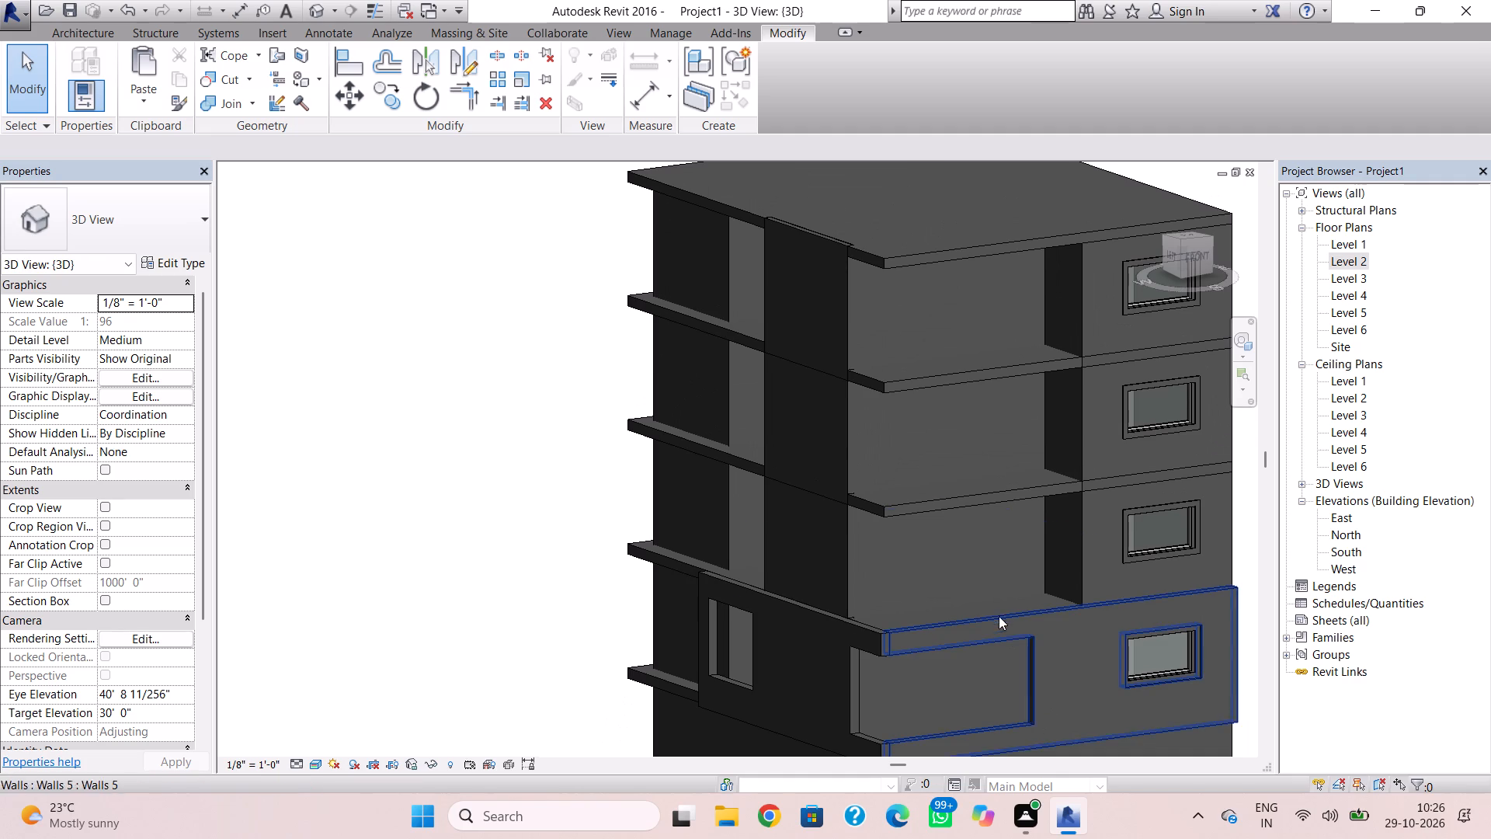
scroll(996, 611, down, 1)
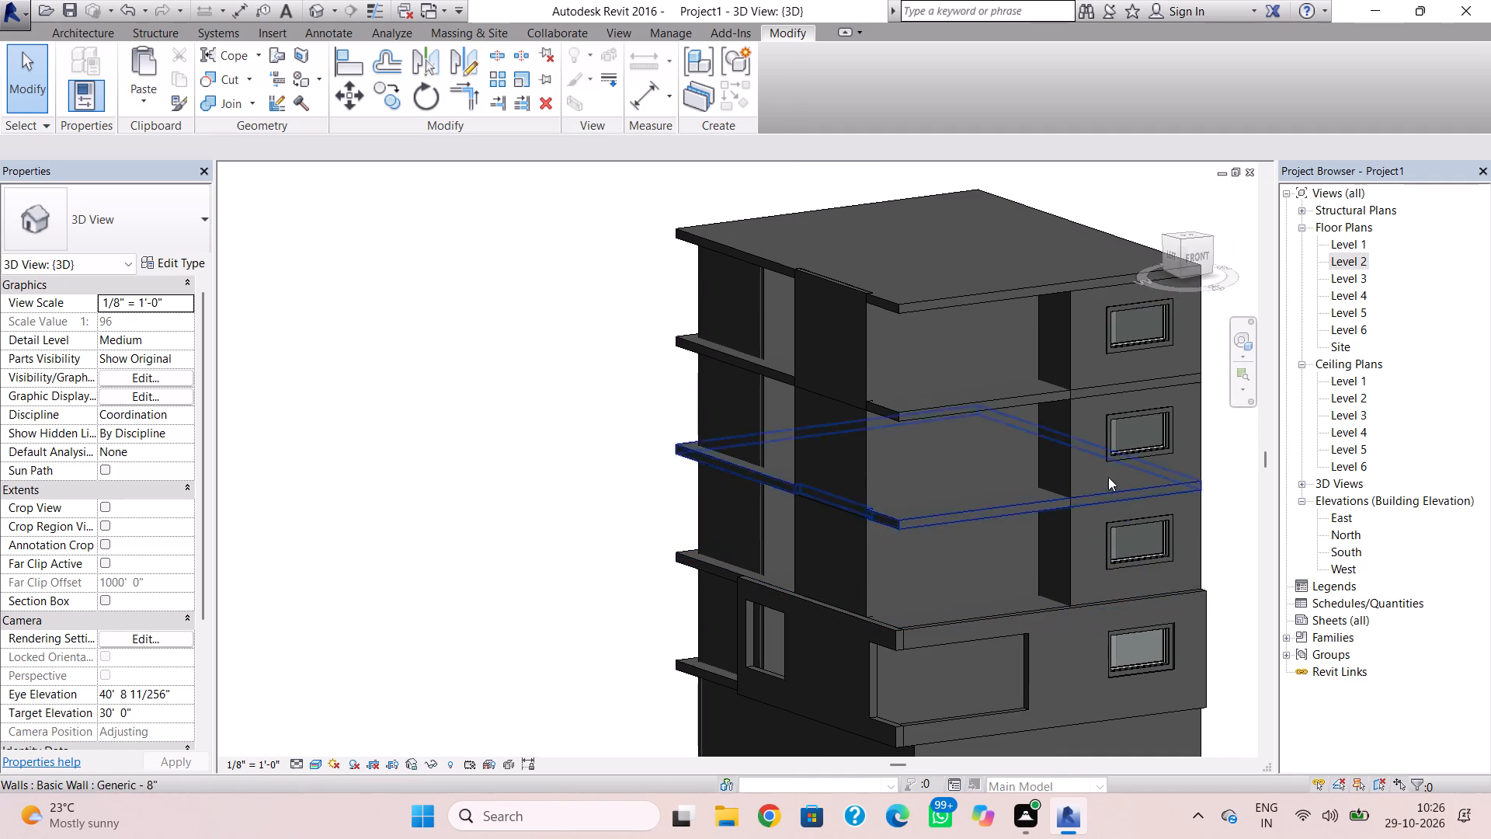
click(1191, 256)
scroll(857, 432, up, 3)
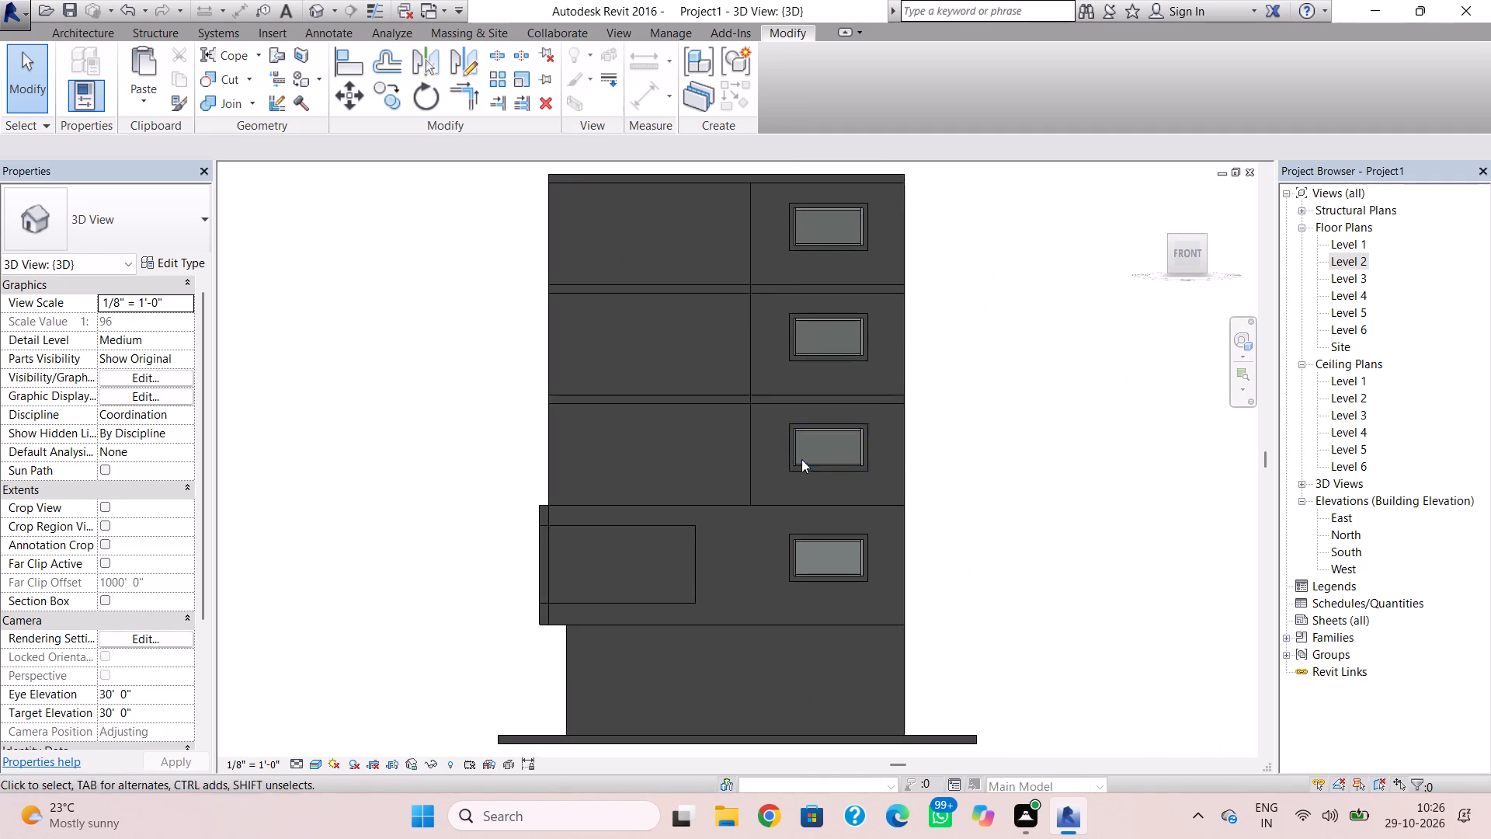
middle_drag(813, 480, 921, 659)
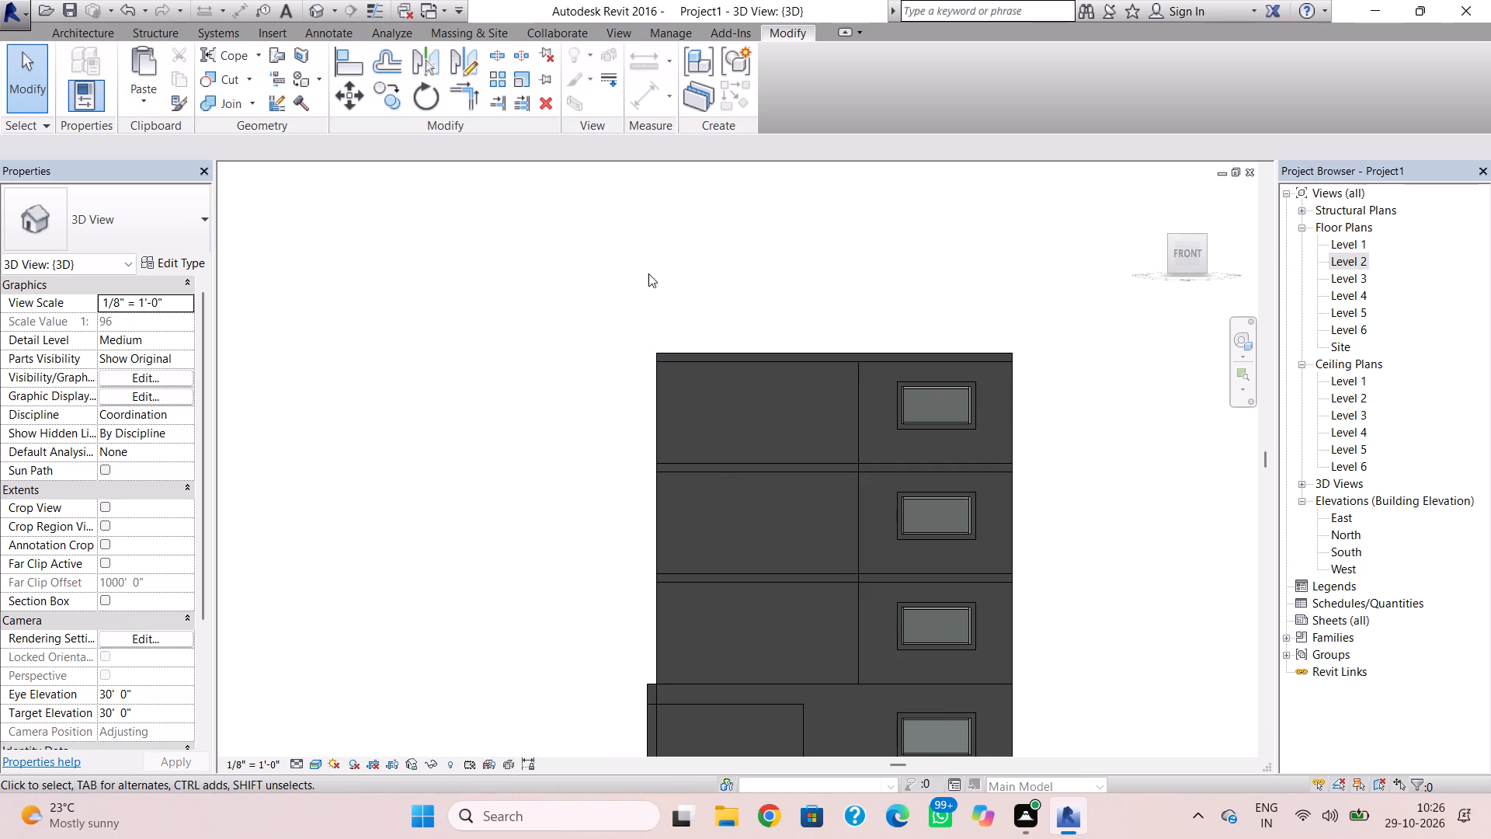
click(94, 30)
click(198, 100)
click(261, 166)
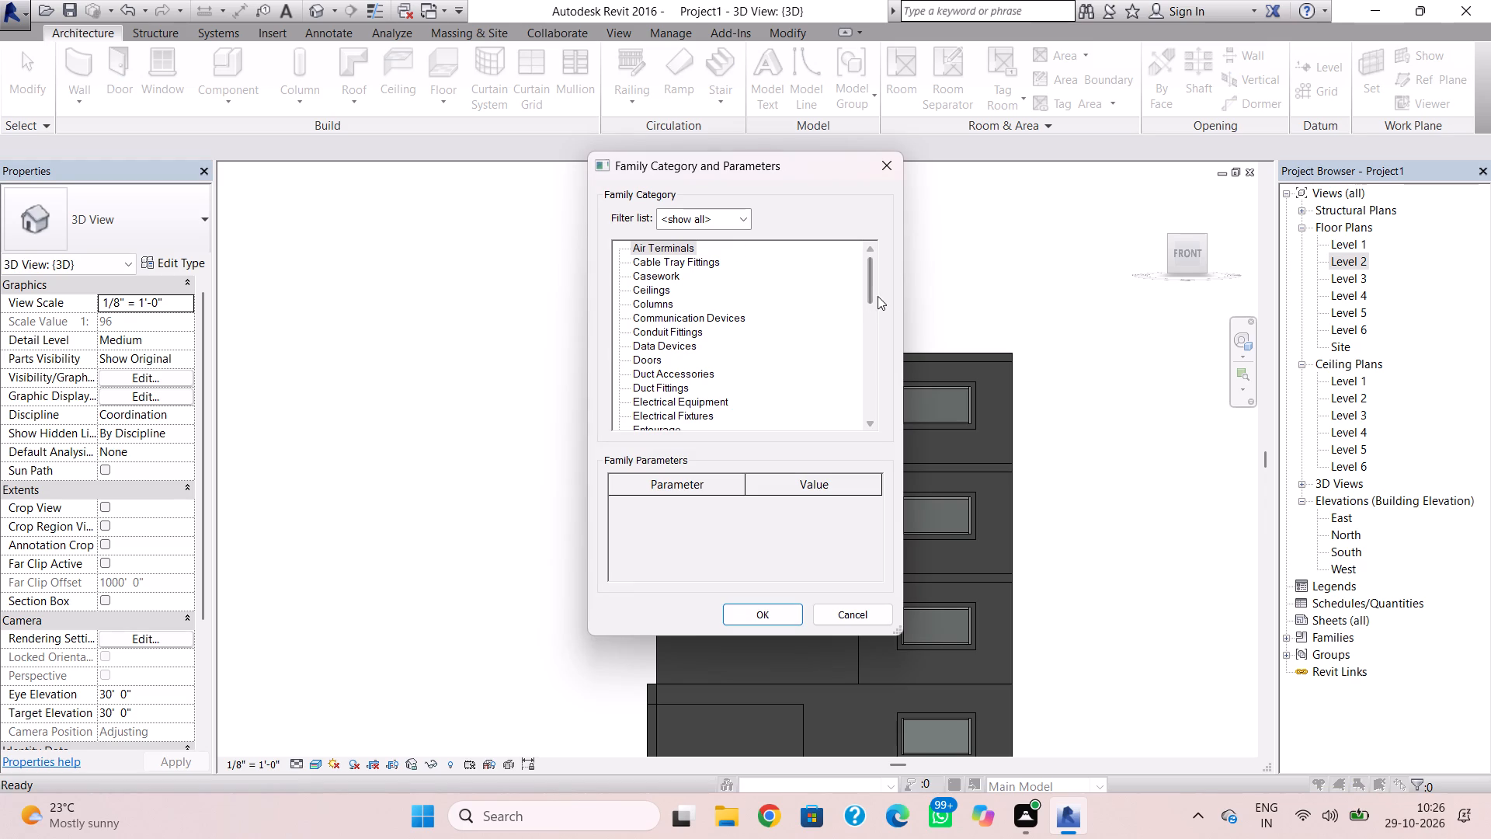
drag(867, 294, 889, 409)
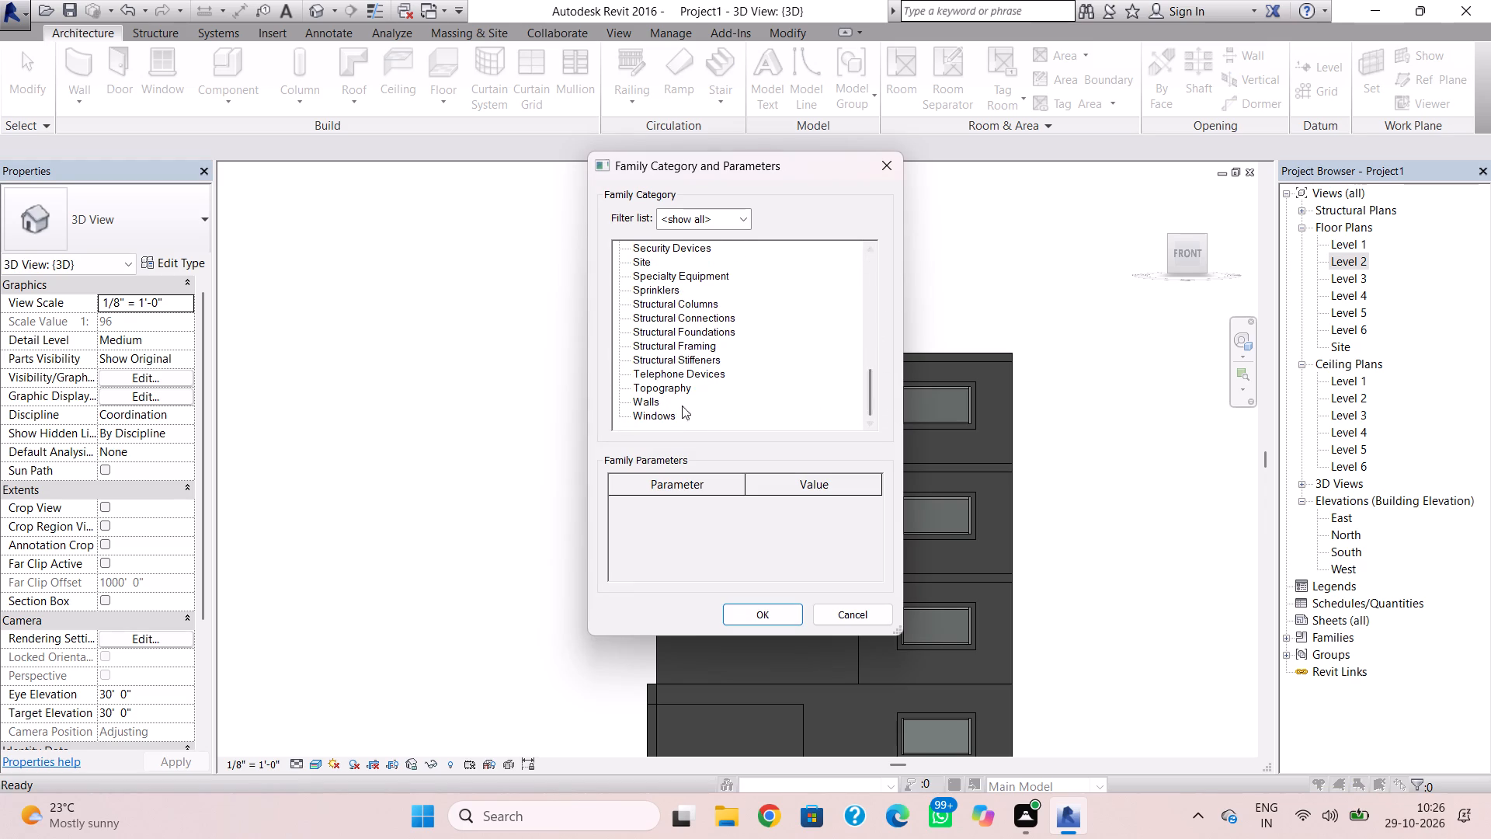
click(631, 403)
click(756, 610)
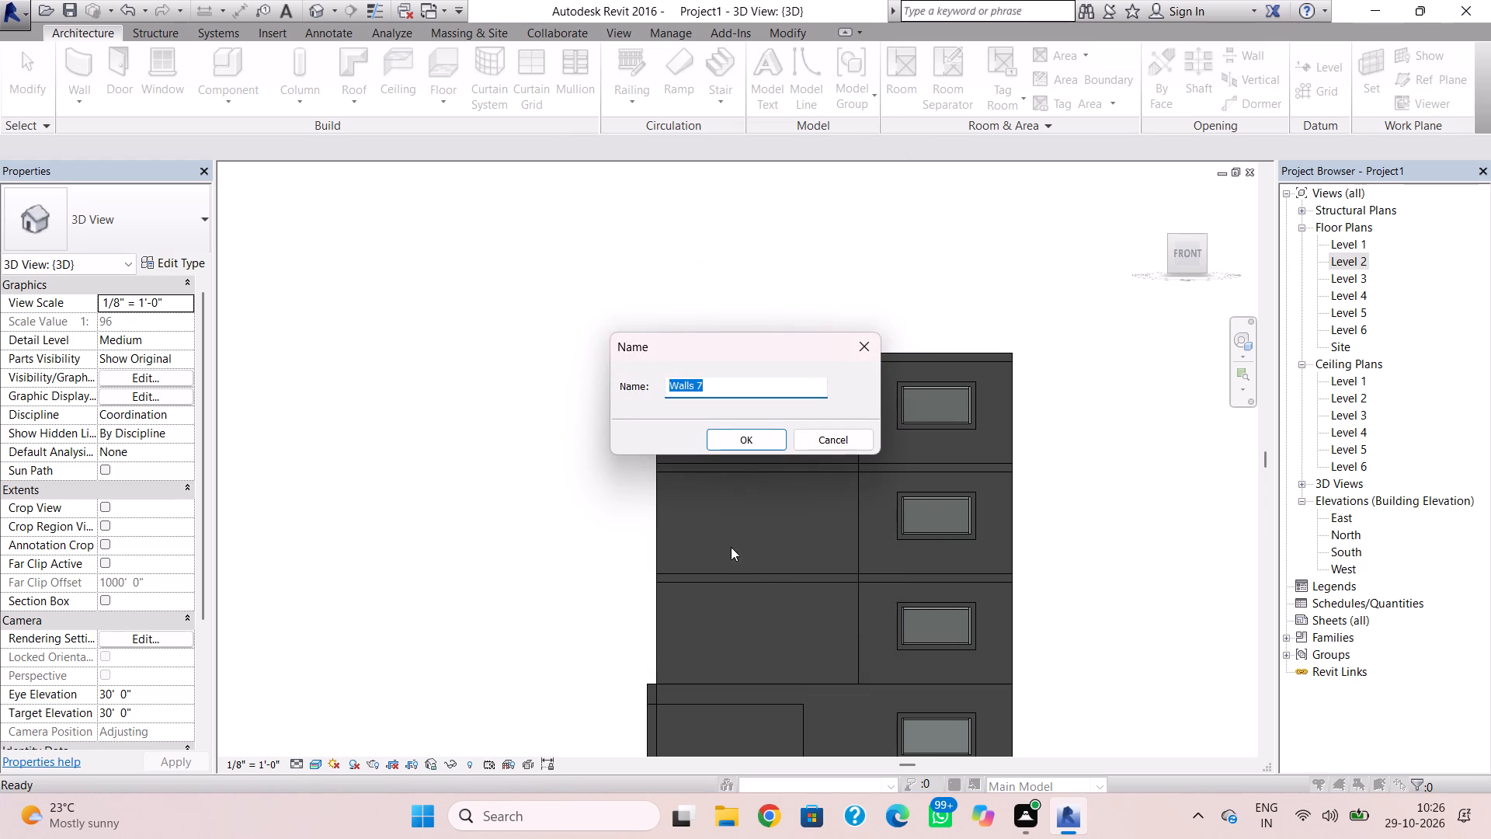
click(743, 445)
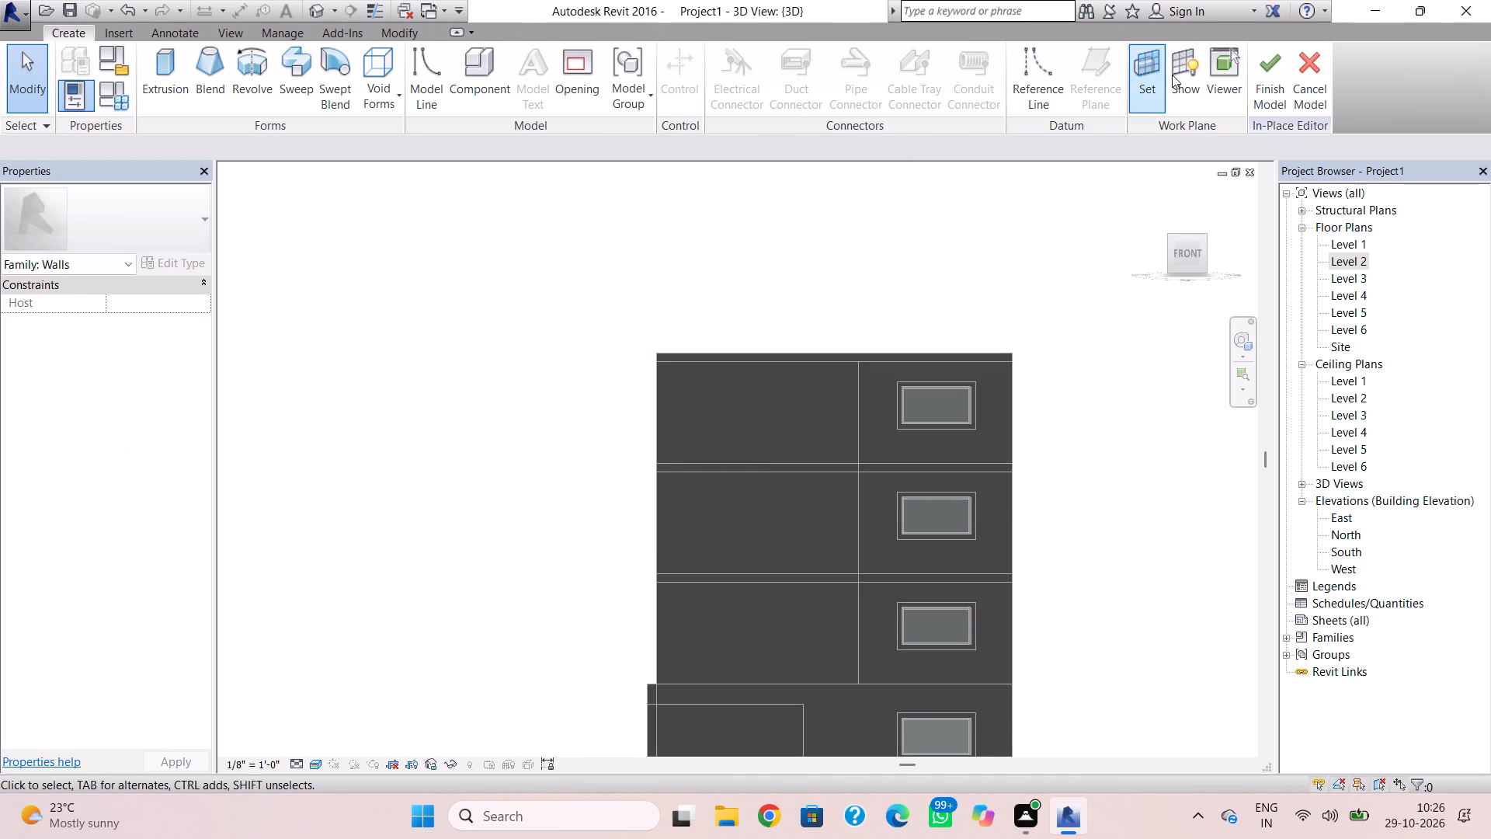
Set the work plane by picking the front edge face of the roof slab.
click(1152, 64)
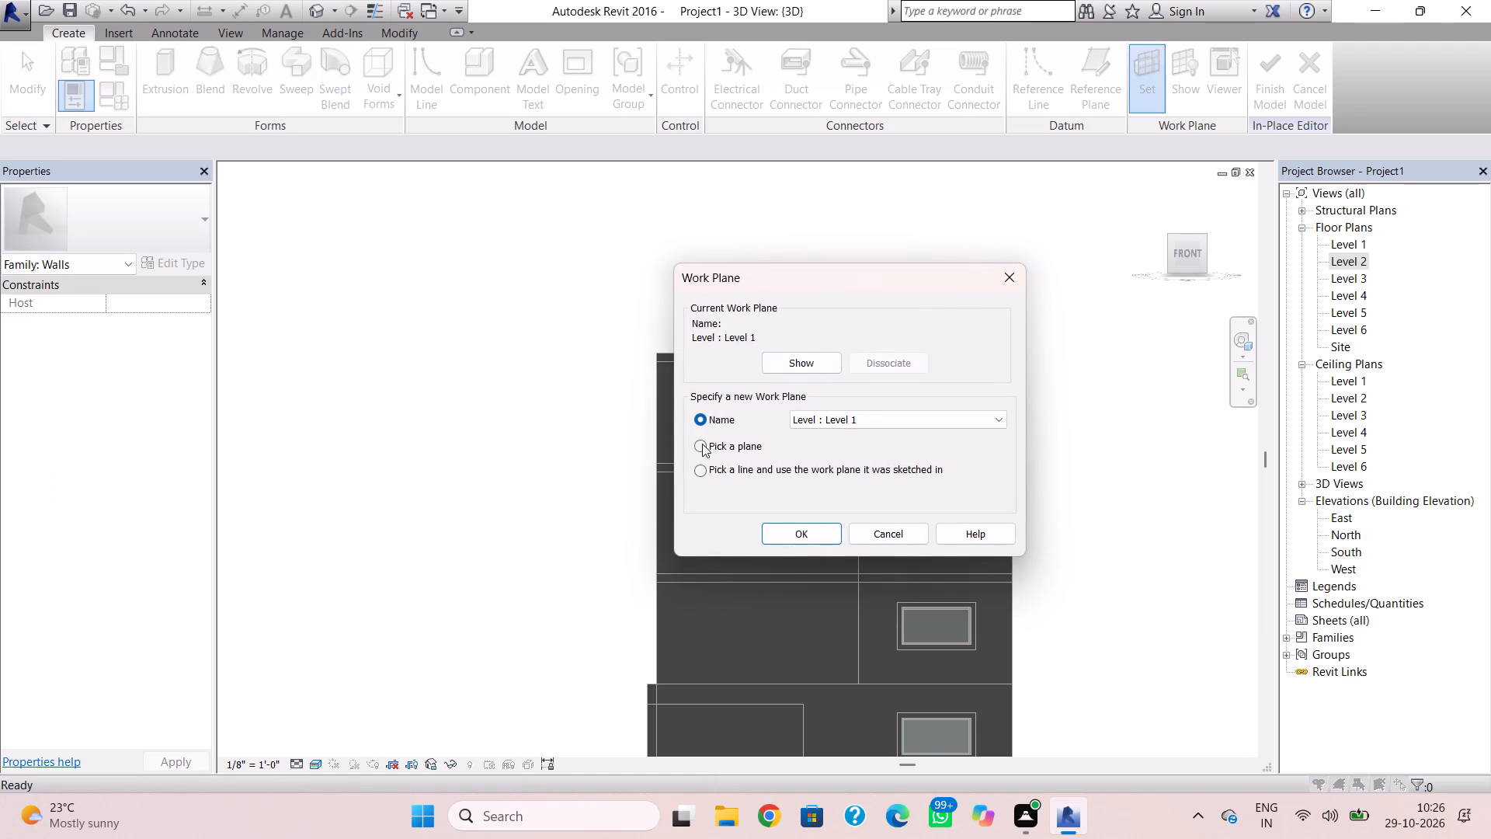
click(698, 448)
click(777, 524)
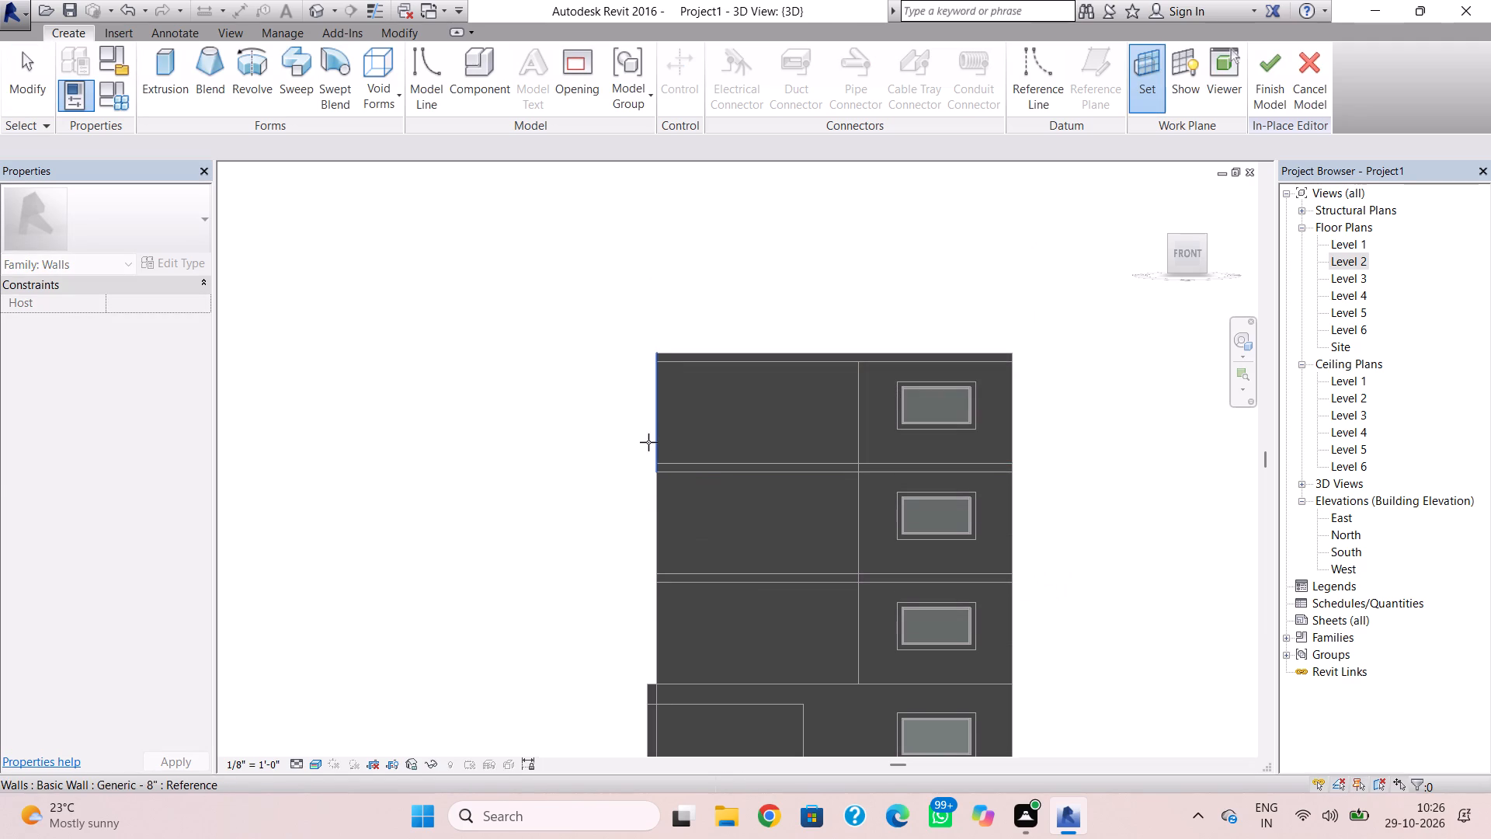
shift+right_drag(655, 445, 870, 539)
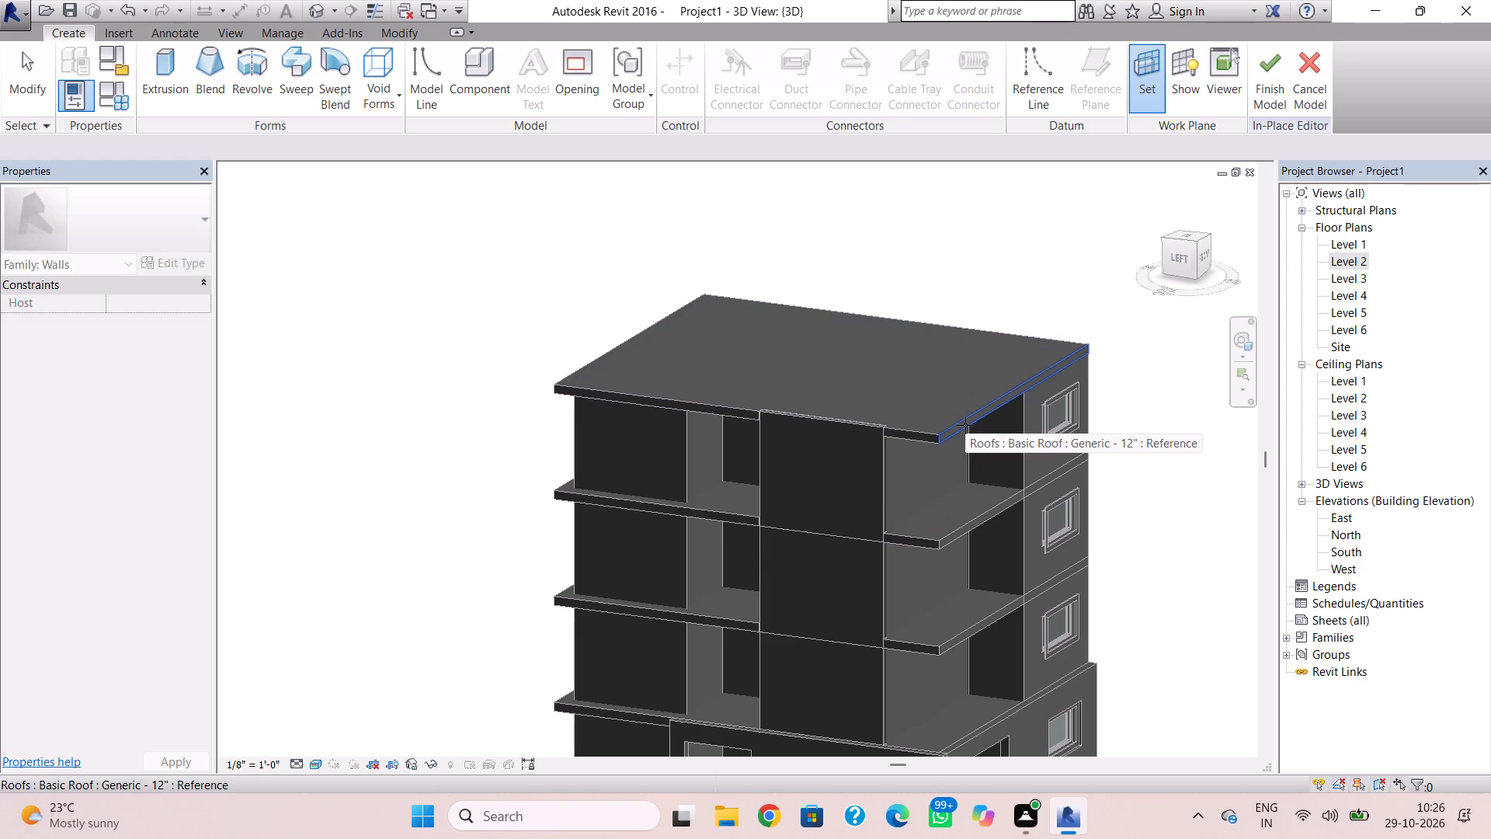
click(965, 425)
Start an extrusion and sketch a rectangle about 24' wide from the roof's left corner on the front facade to below the top storey's floor slab.
shift+right_drag(1036, 421, 949, 414)
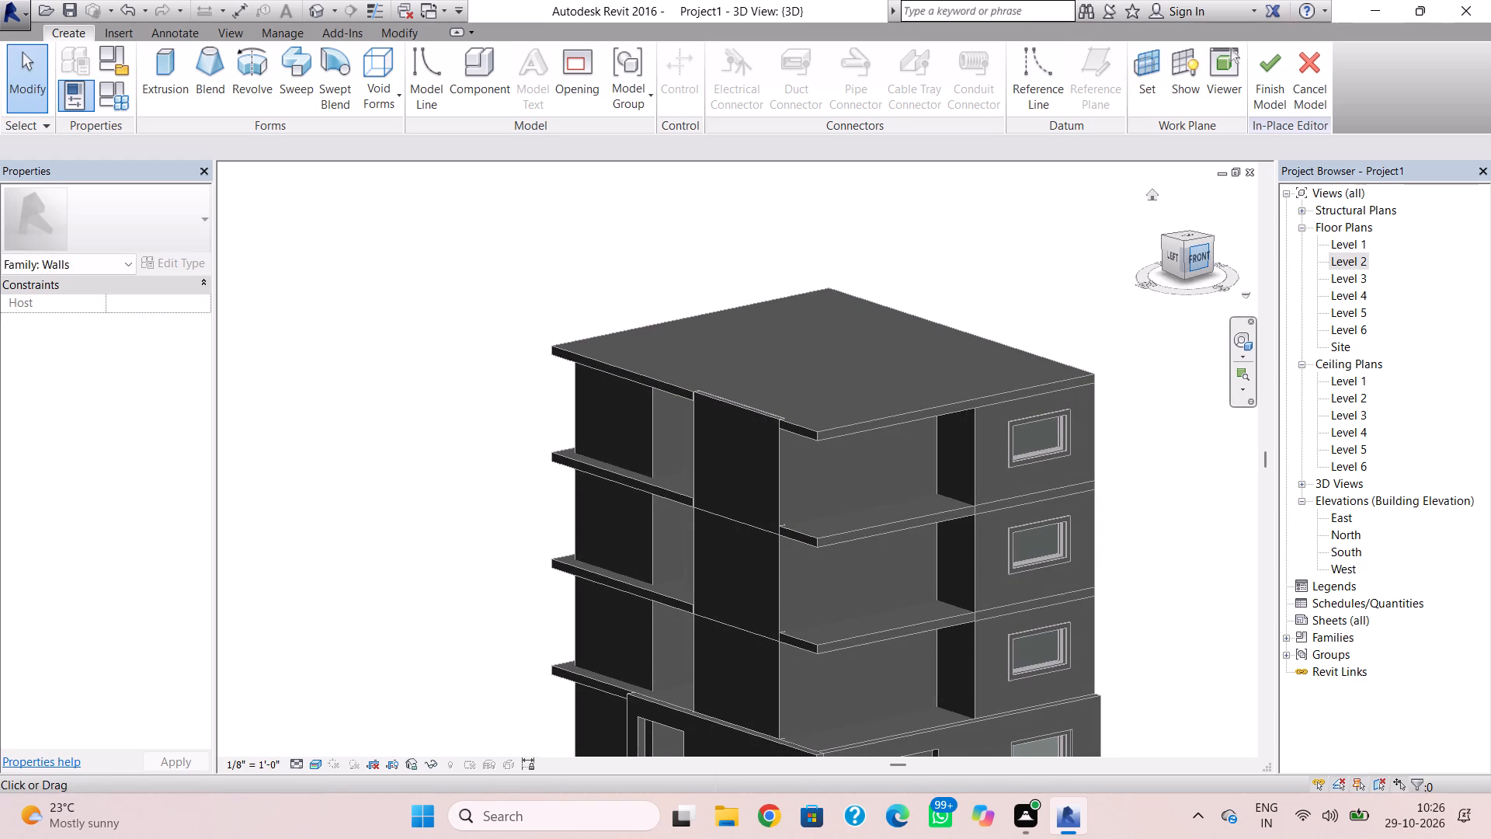
click(1207, 251)
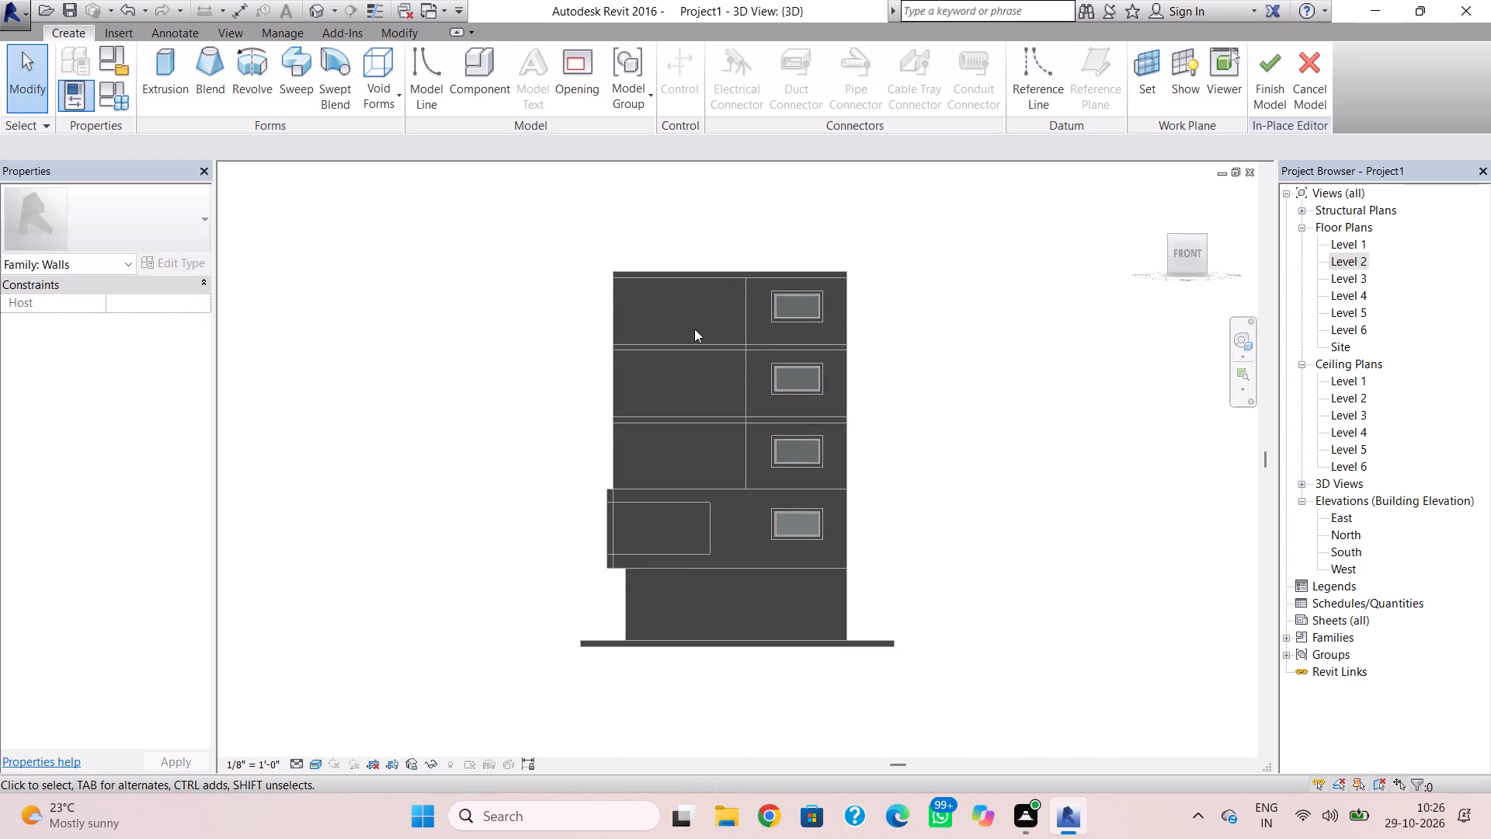
click(147, 78)
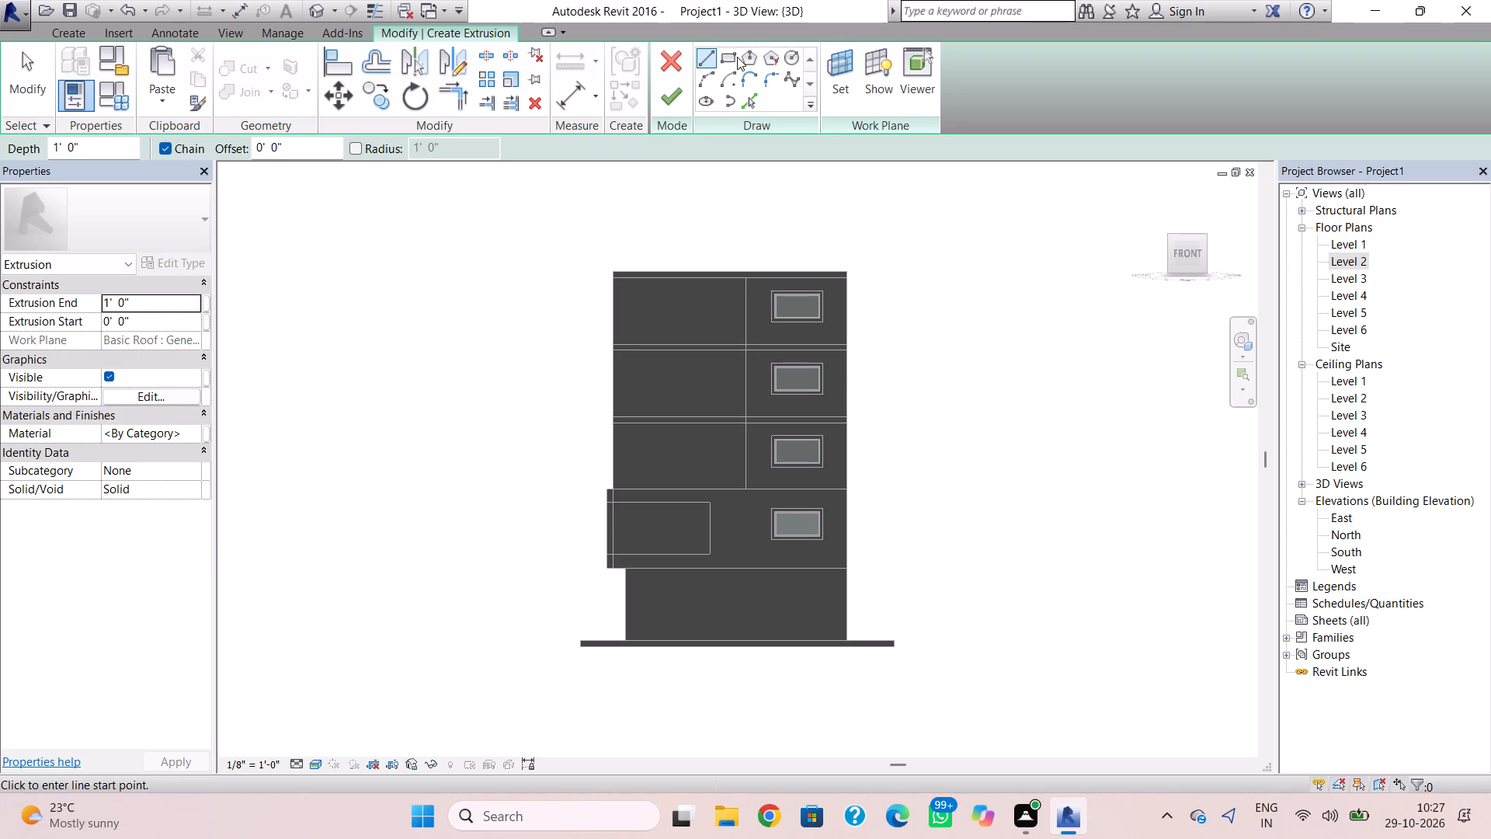
click(732, 57)
scroll(658, 214, up, 3)
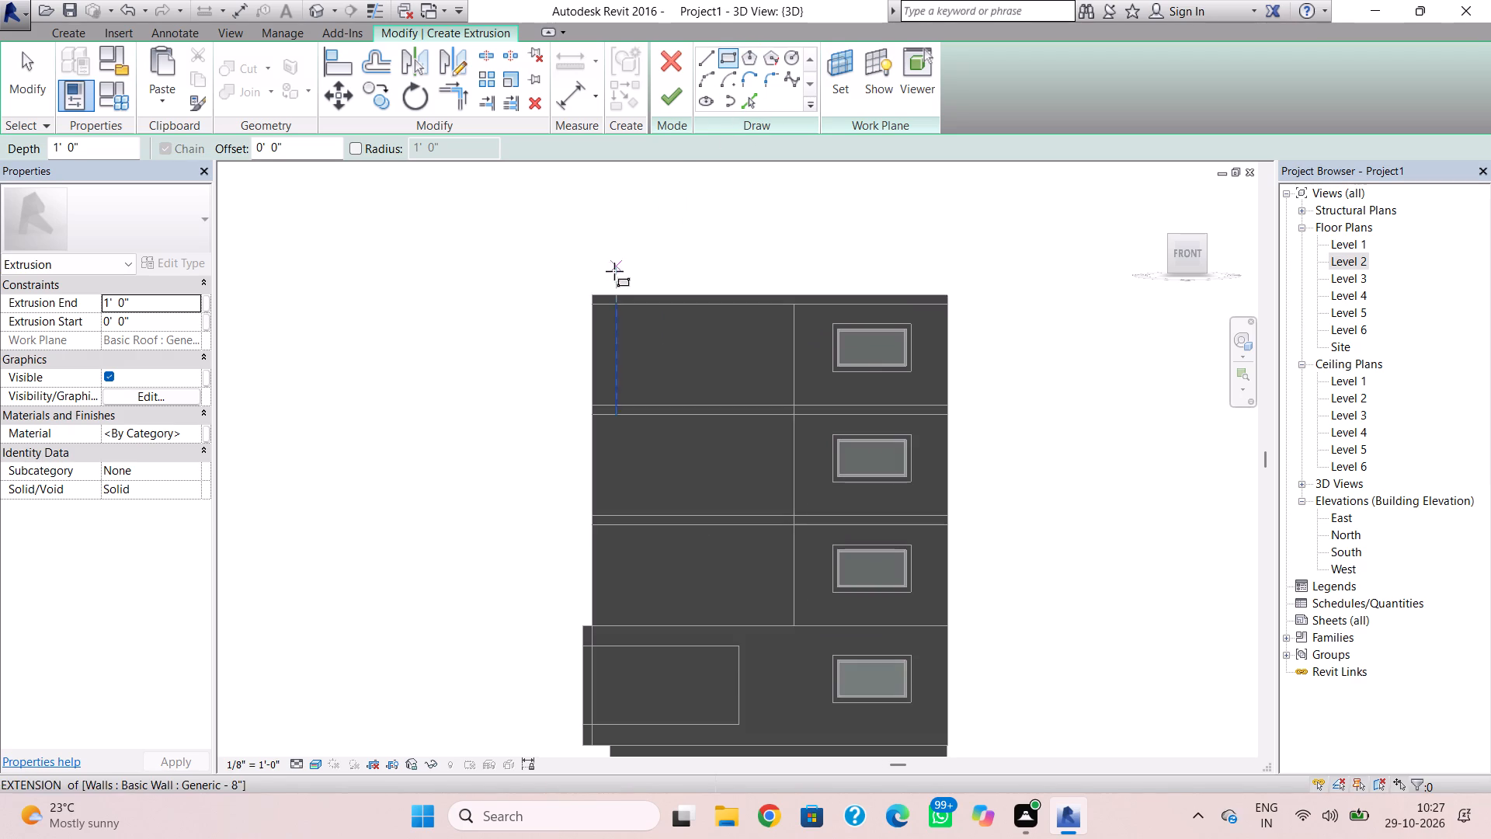
click(585, 293)
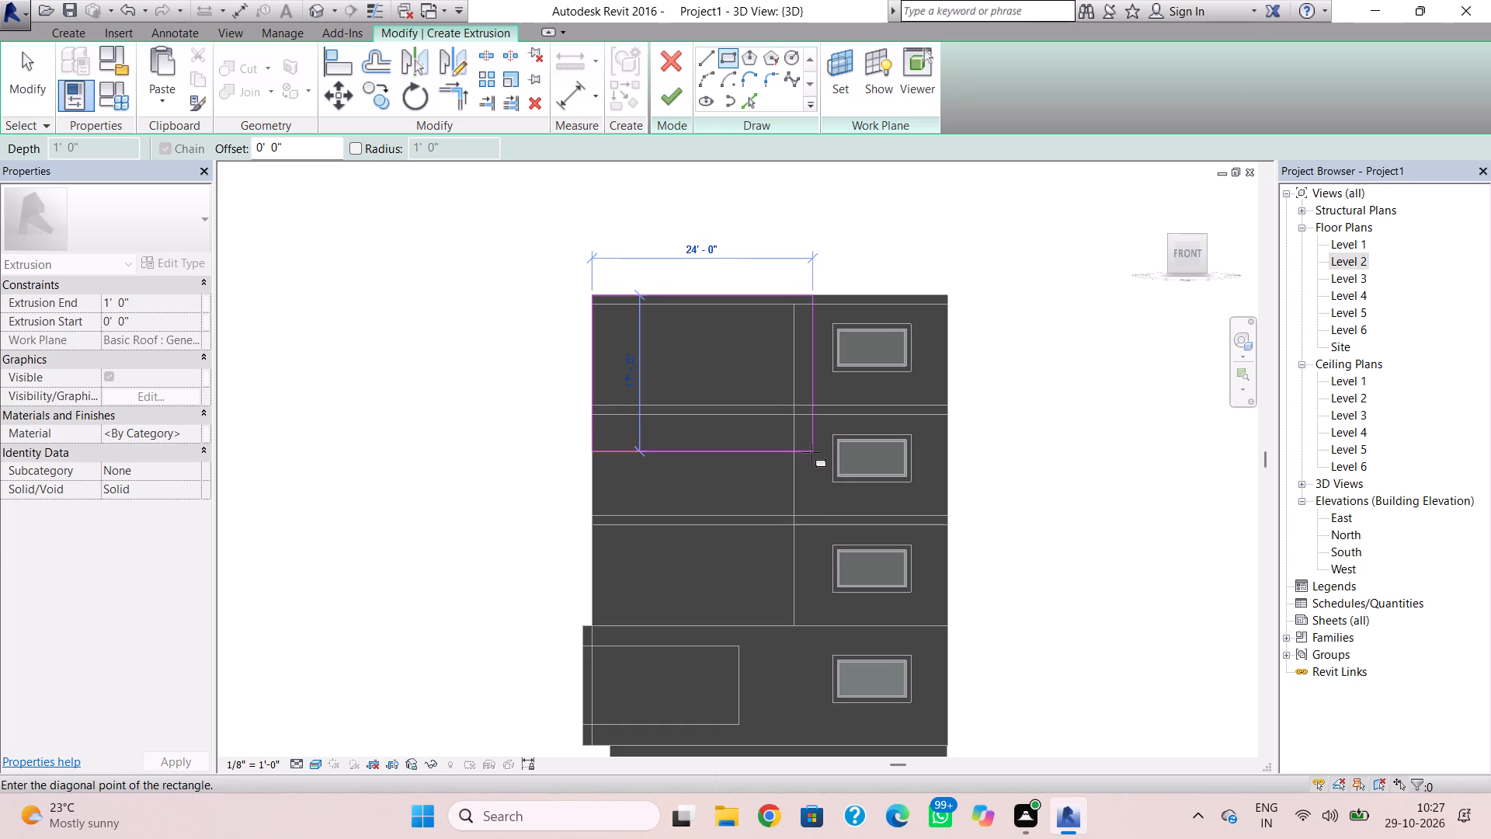
click(812, 447)
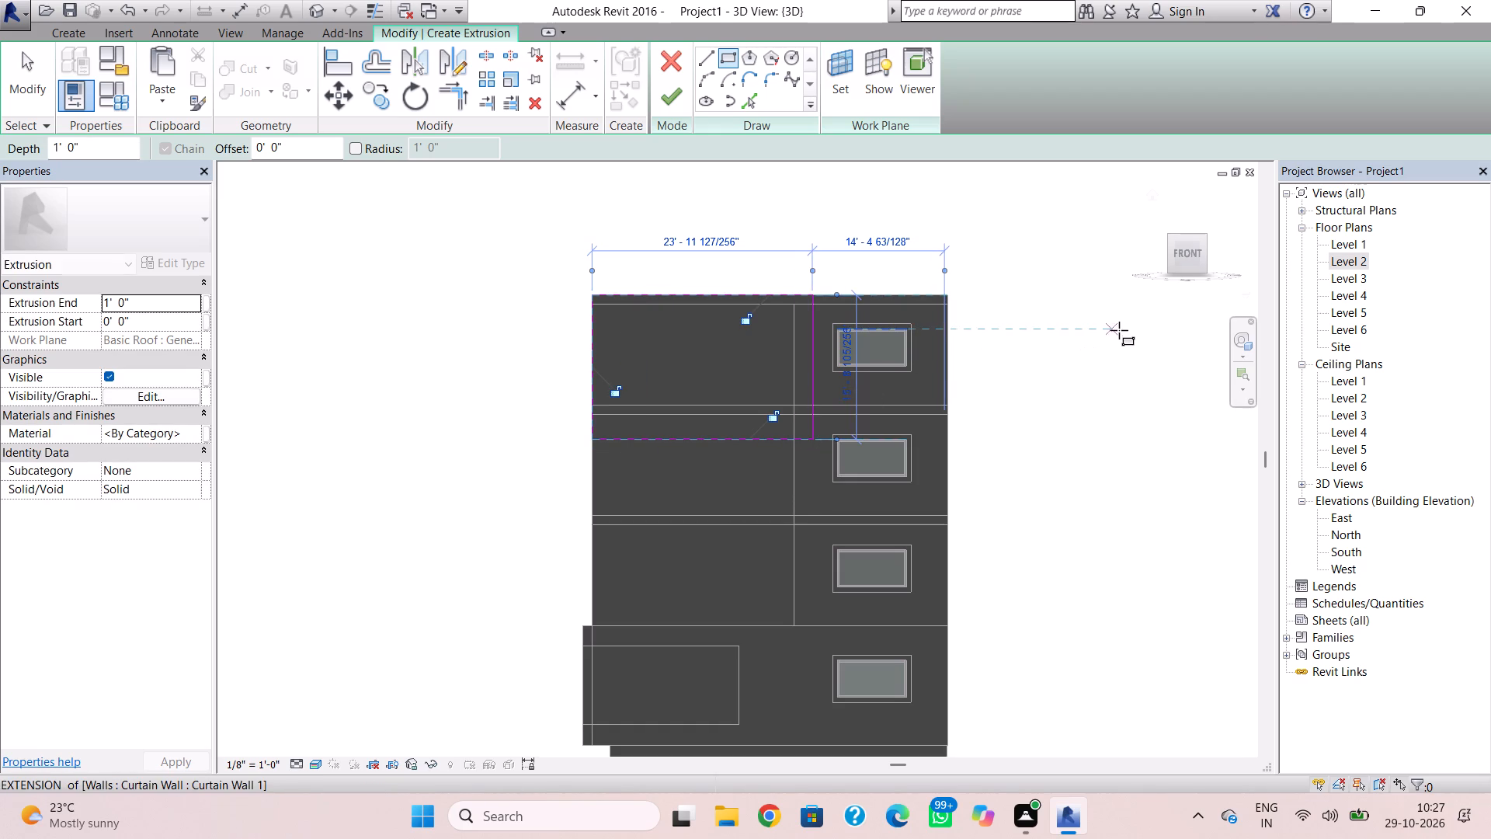
key(Escape)
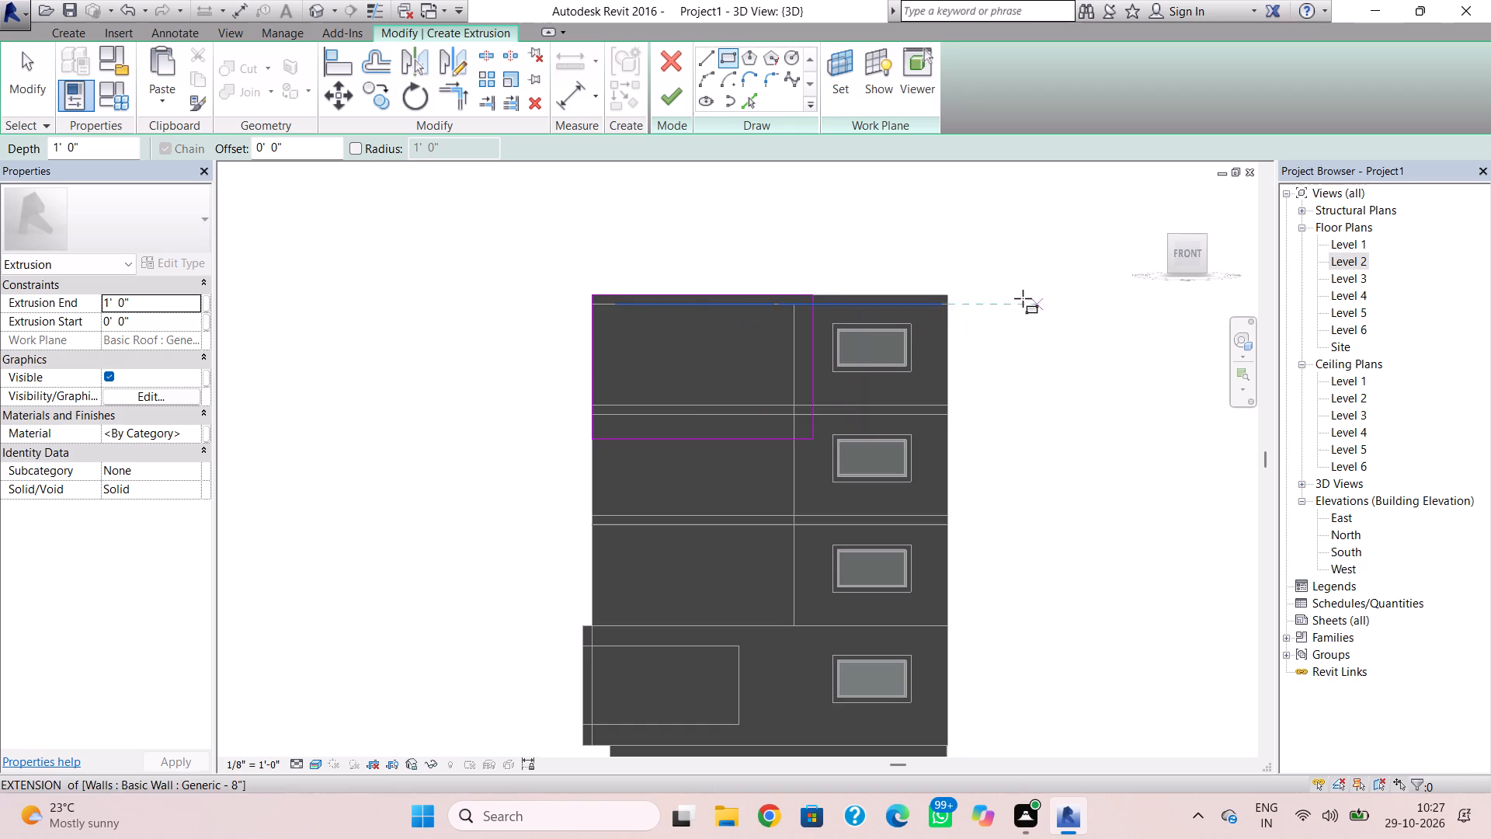
Sketch an inner rectangle about 20'-4" wide starting on the outer rectangle's left edge, and try to finish the sketch.
click(590, 332)
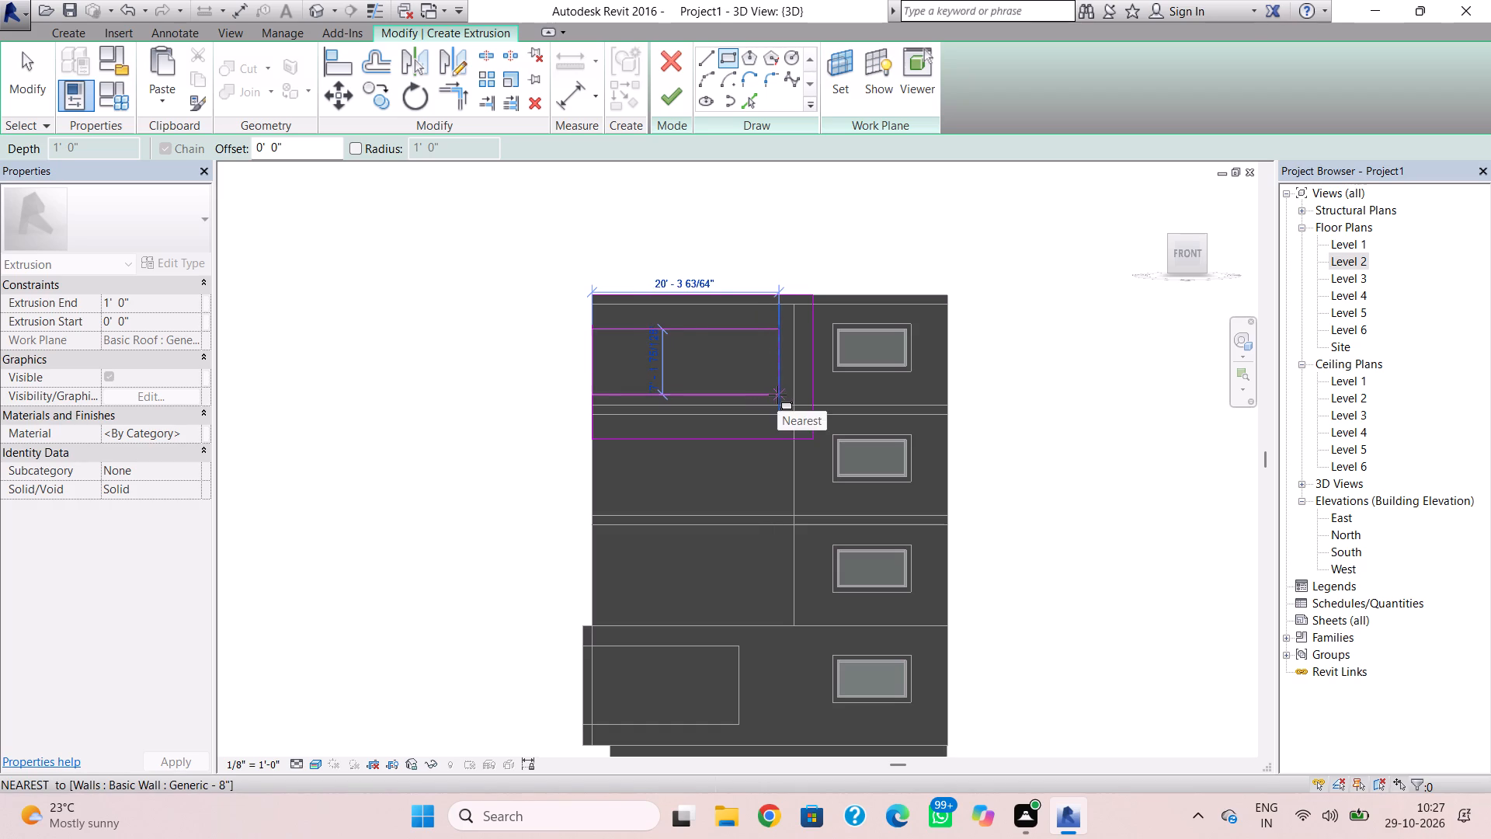
click(777, 395)
click(687, 101)
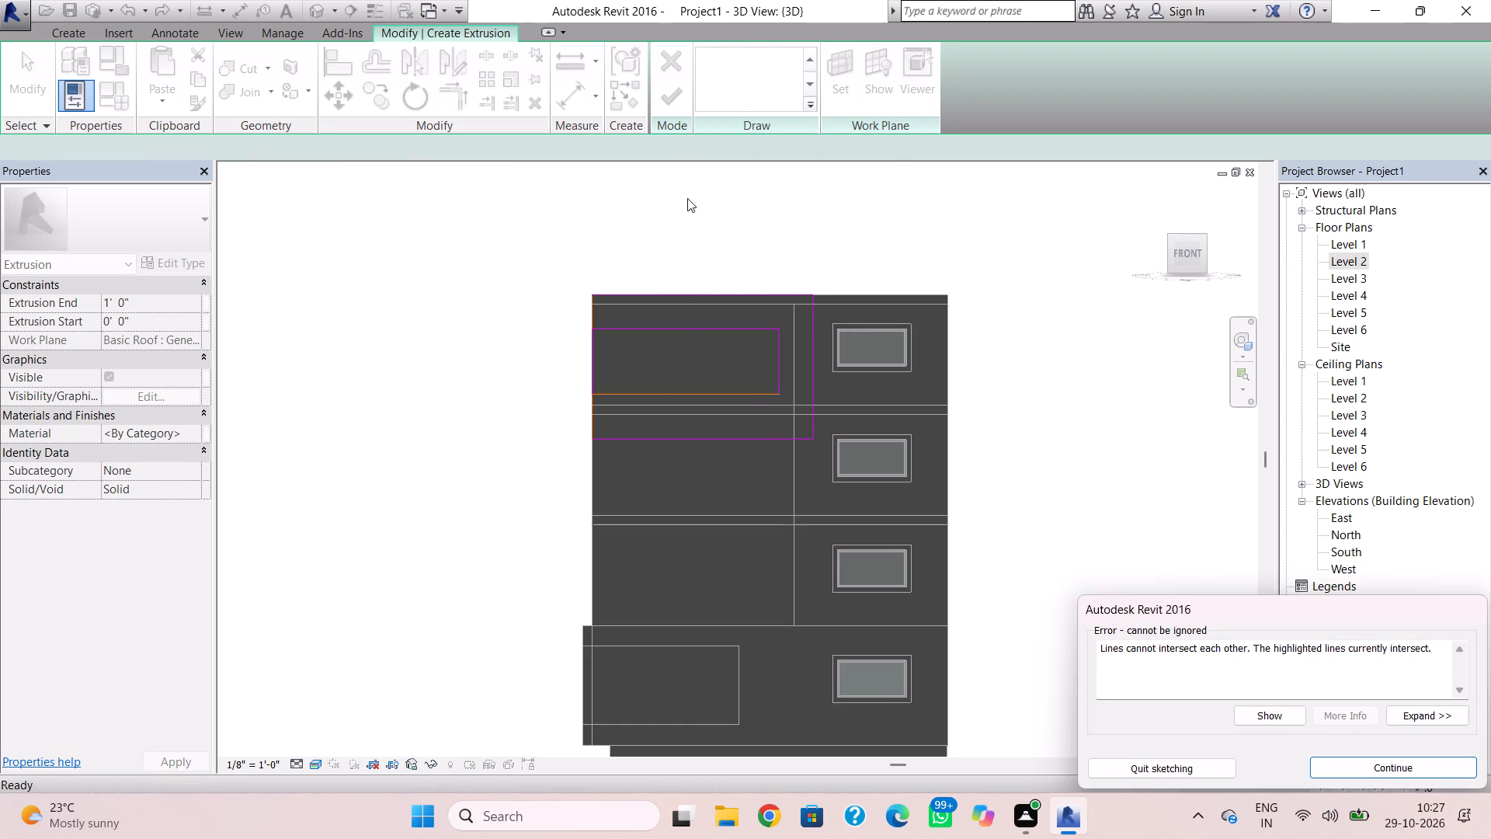
click(1437, 773)
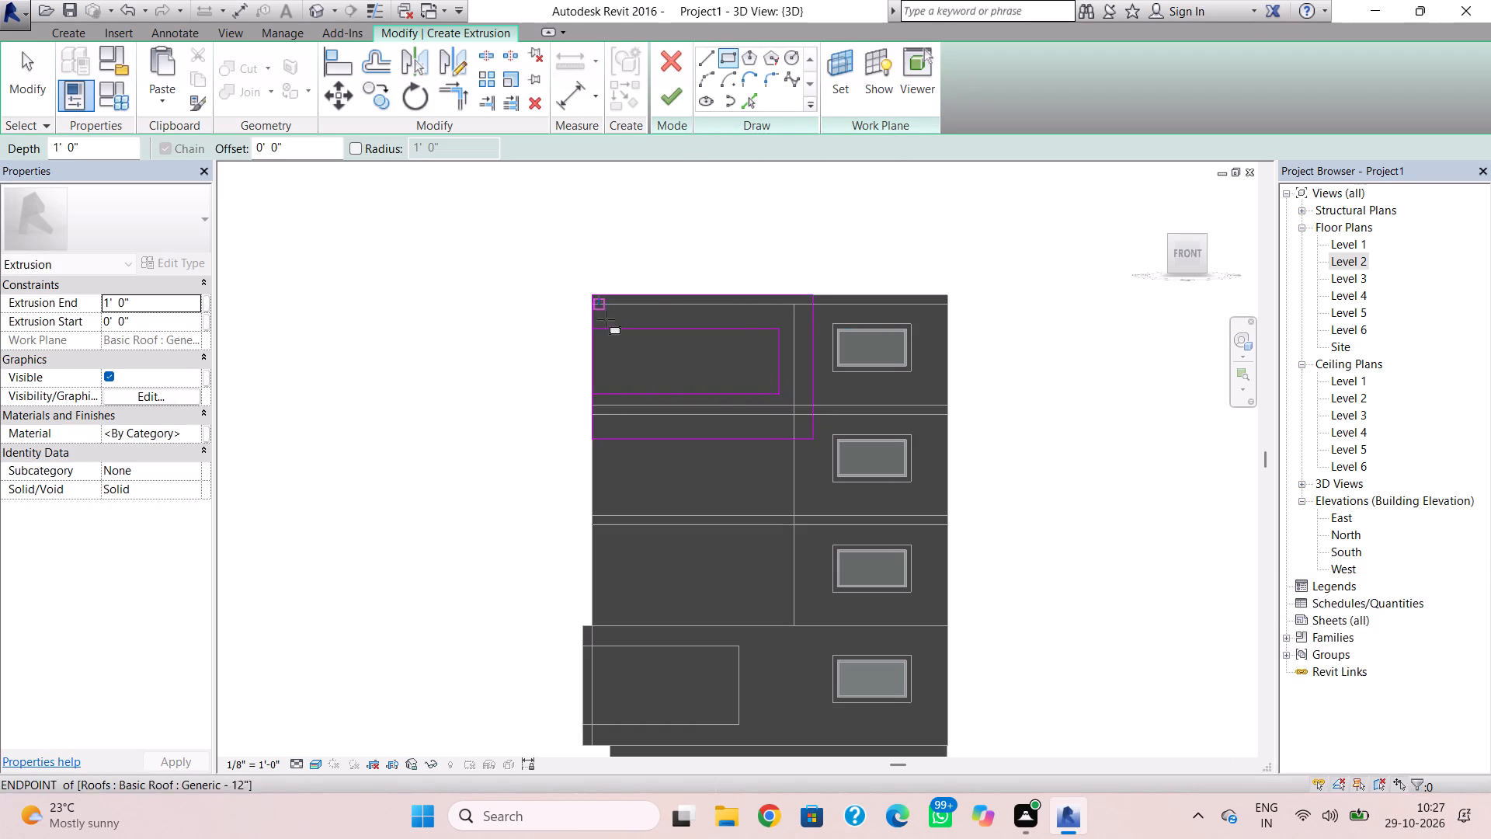
Delete the overlapping left edges of the inner and outer rectangles.
key(Escape)
key(Escape)
click(593, 353)
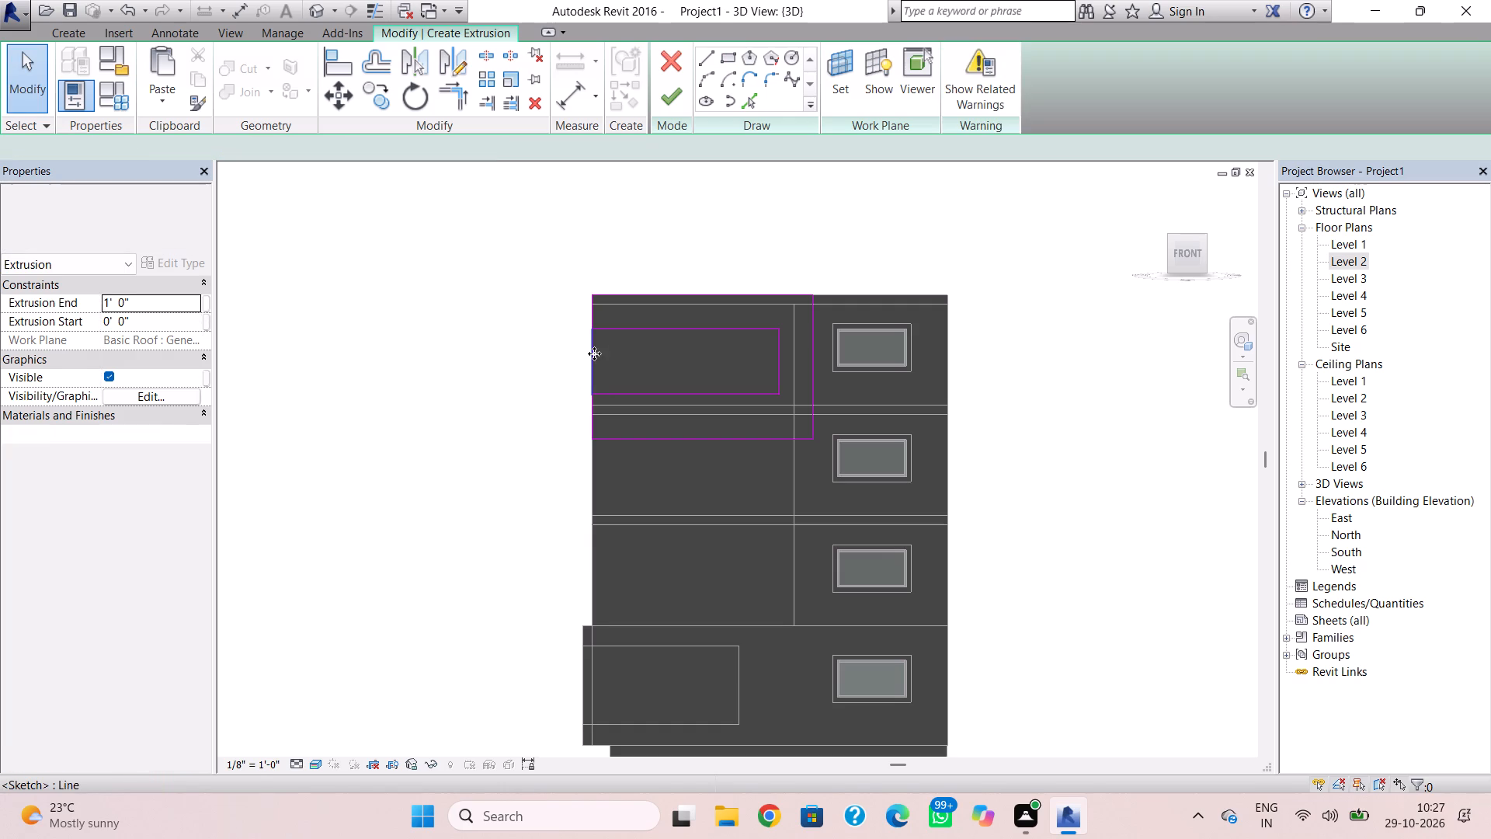
key(Delete)
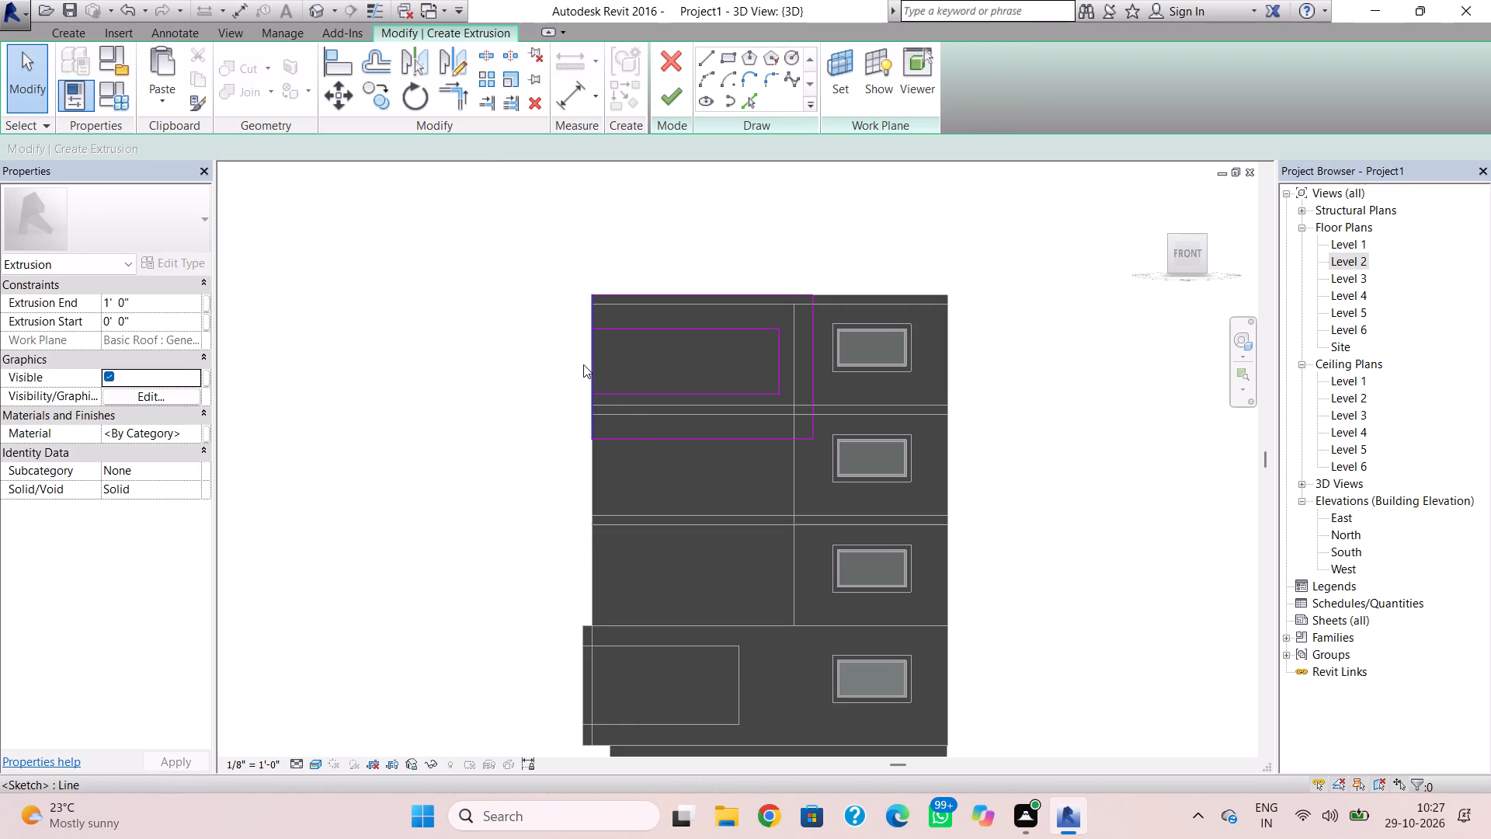
click(589, 308)
key(Delete)
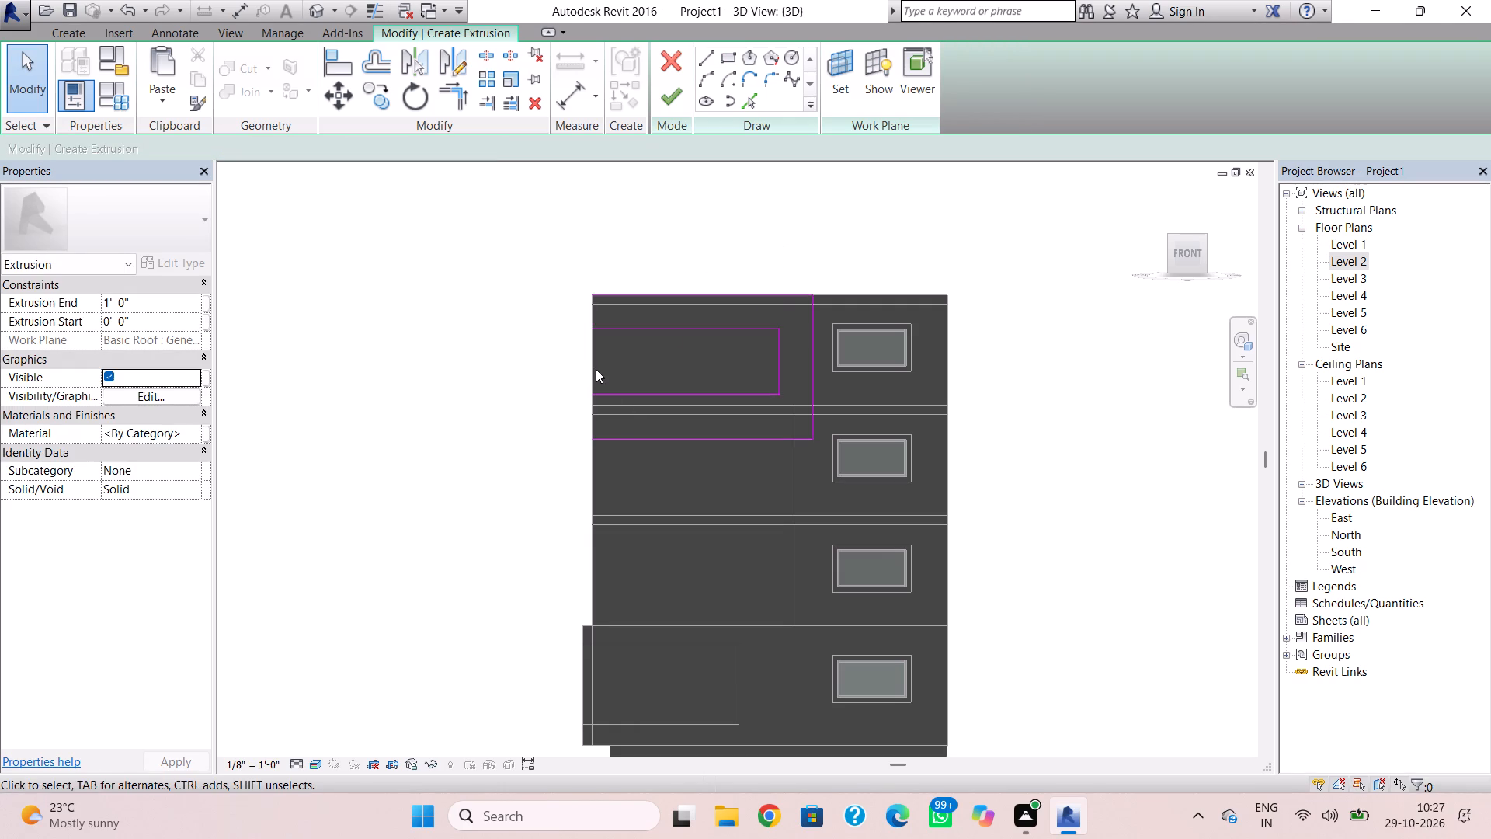
Close the C-shaped profile with short vertical lines above and below the open left side, and finish the 1' deep extrusion.
click(711, 48)
scroll(673, 196, up, 3)
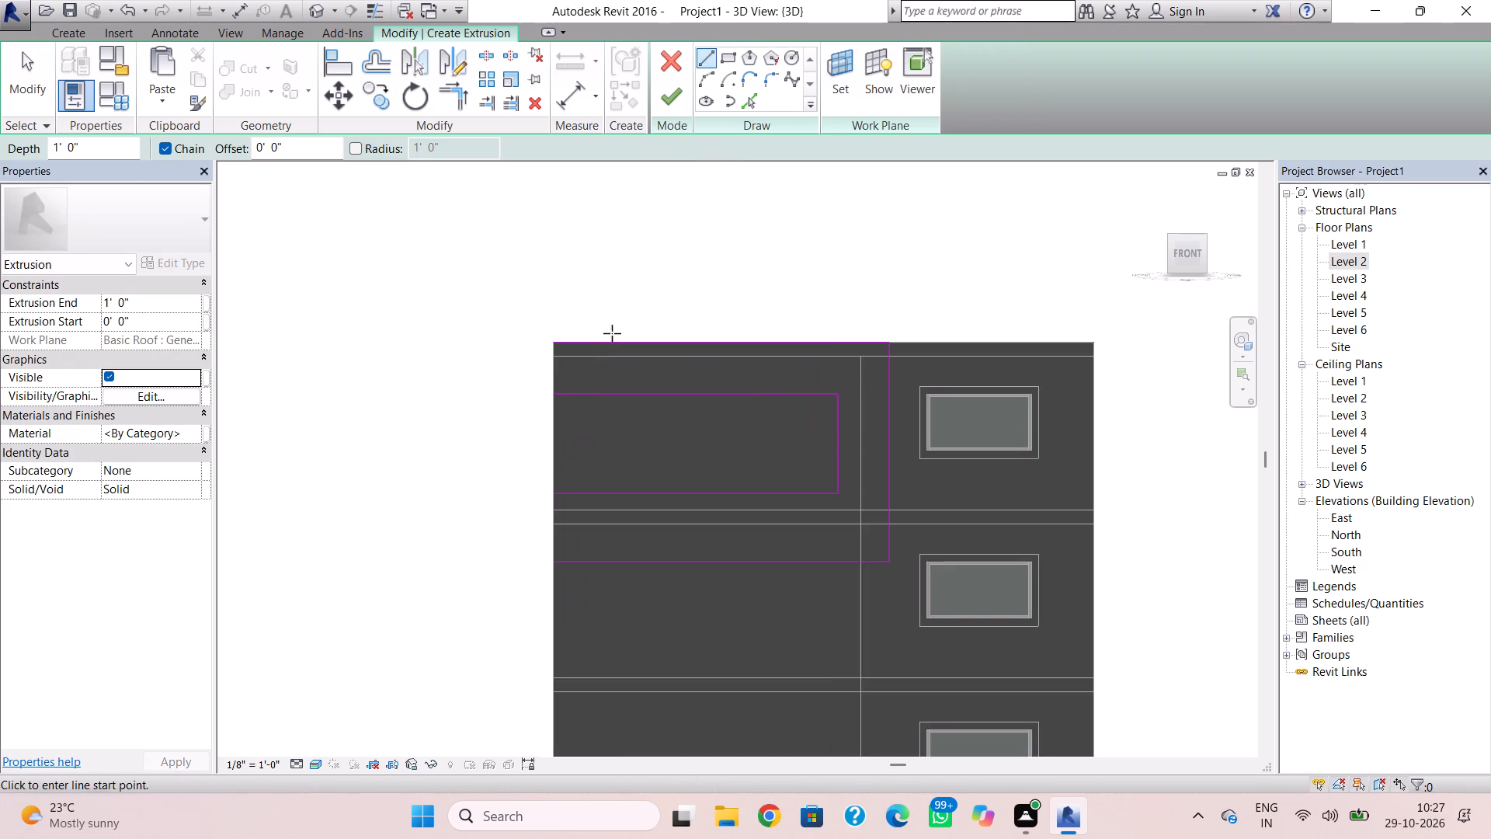
scroll(577, 403, up, 3)
click(542, 311)
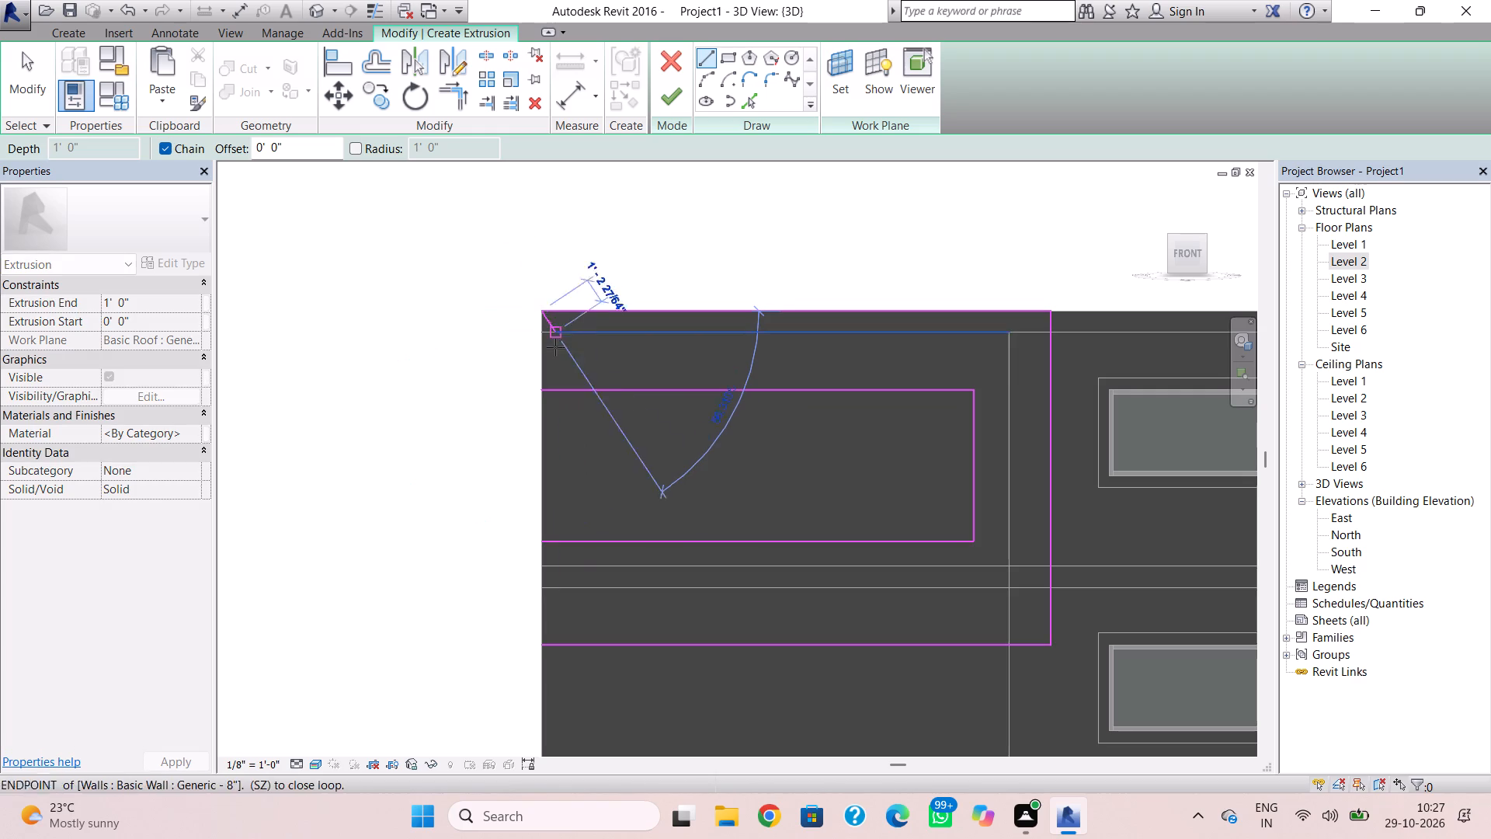
click(541, 387)
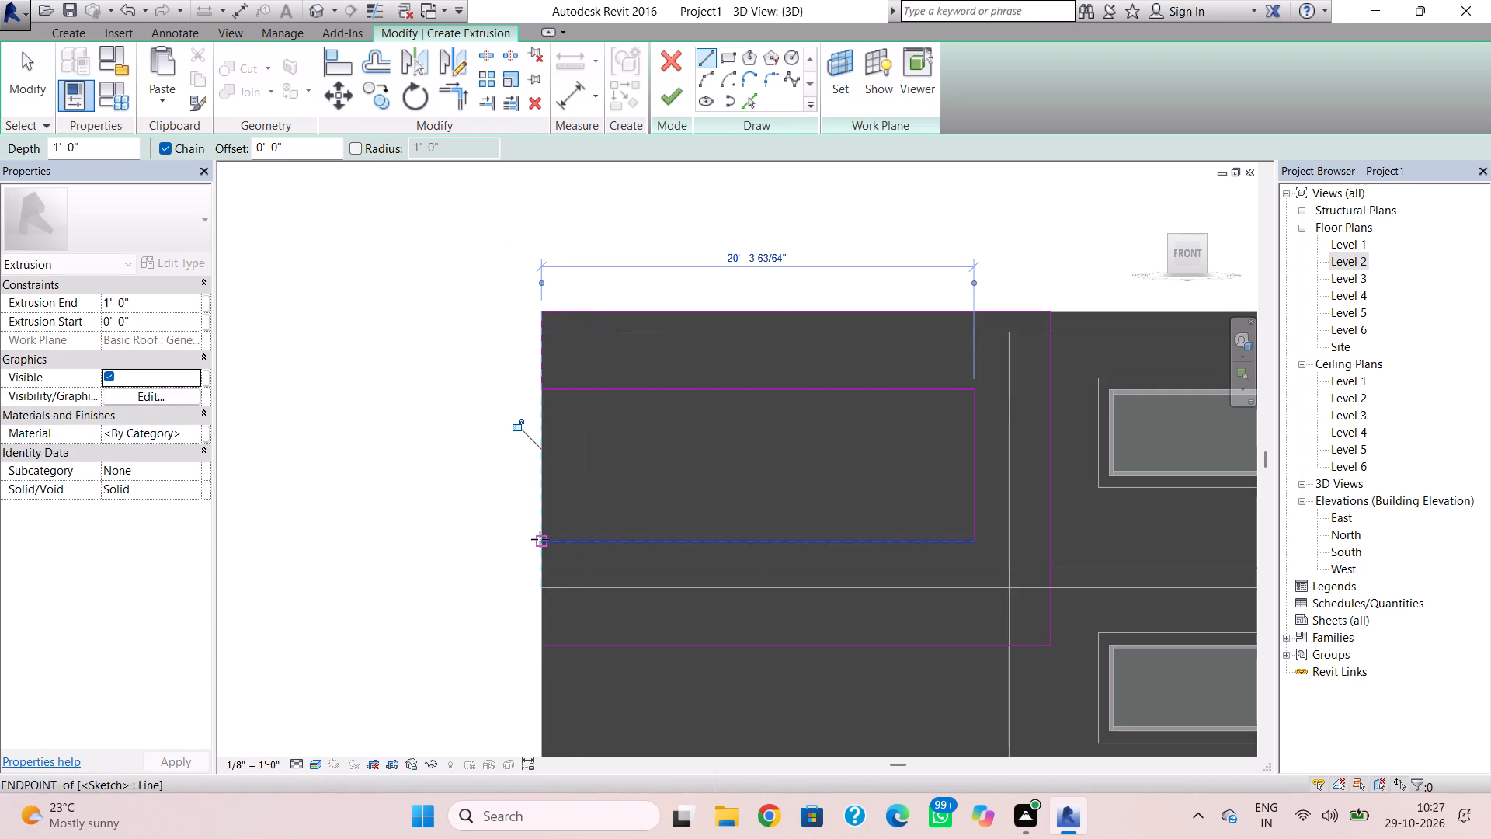
click(540, 539)
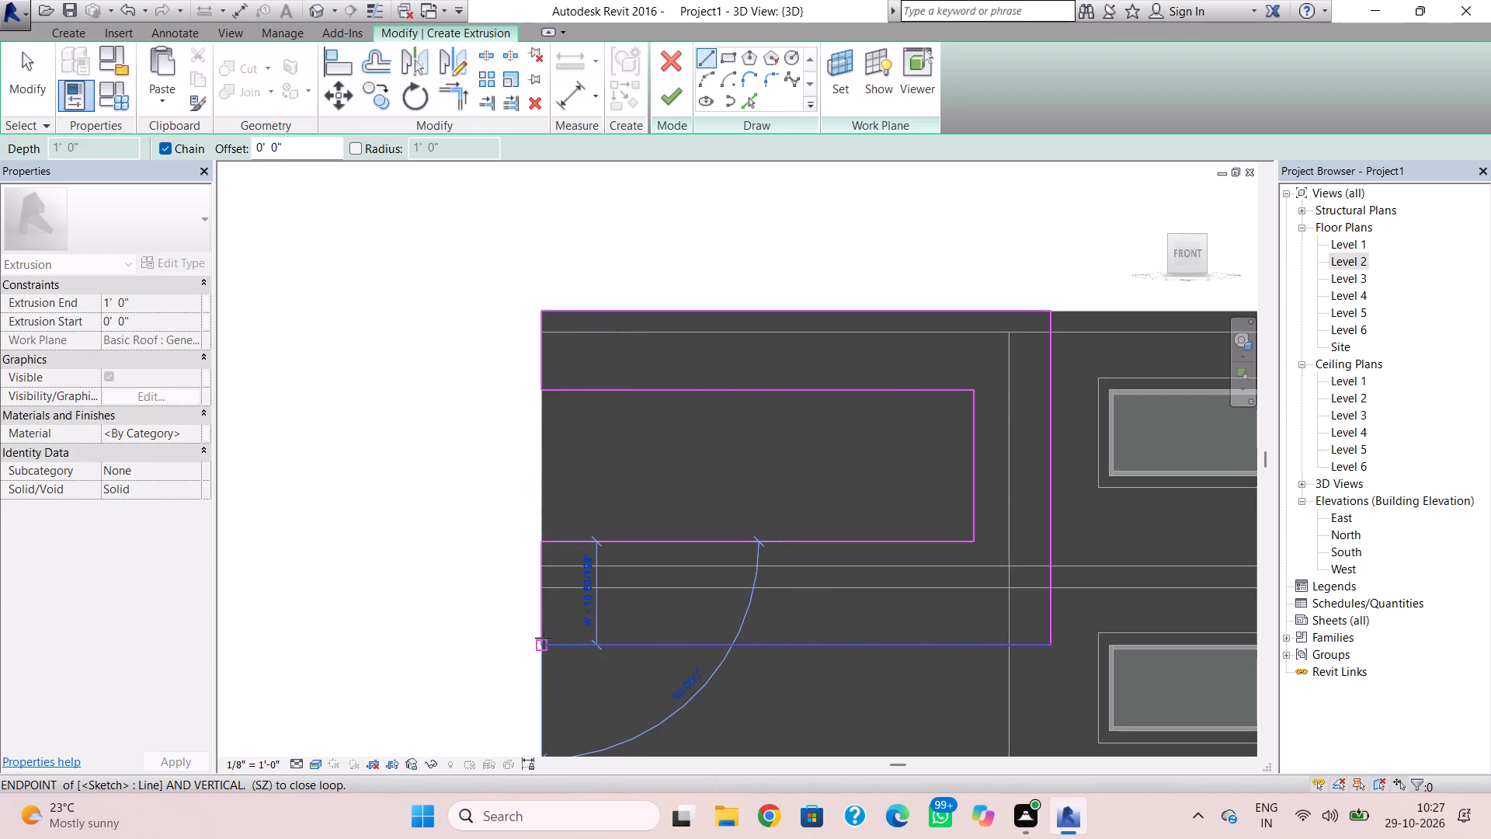
click(544, 638)
click(682, 94)
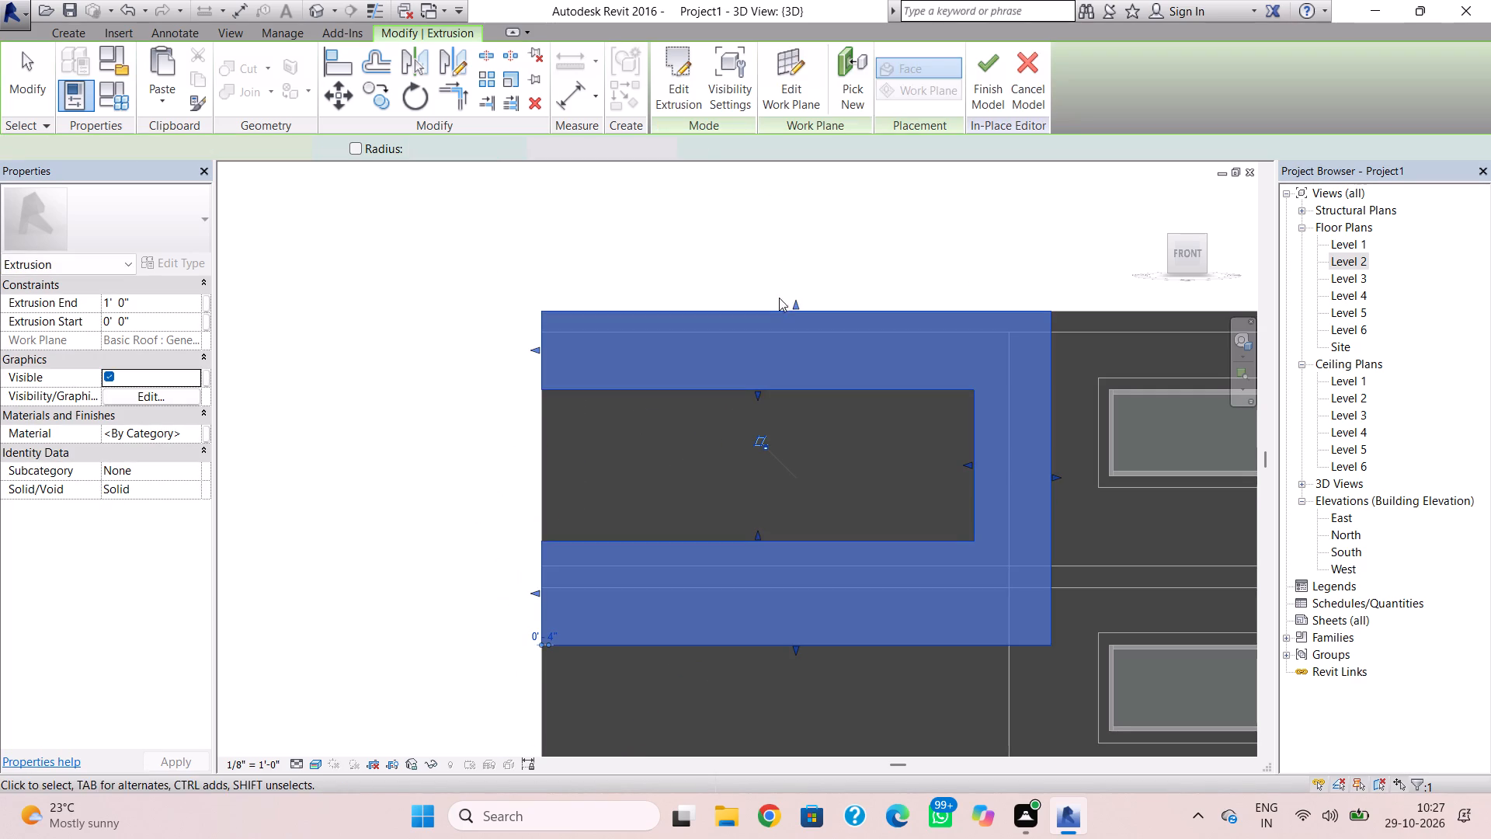
Check the new extrusion around the building's corner and finish the in-place wall model on the top storey's front facade.
scroll(657, 446, down, 1)
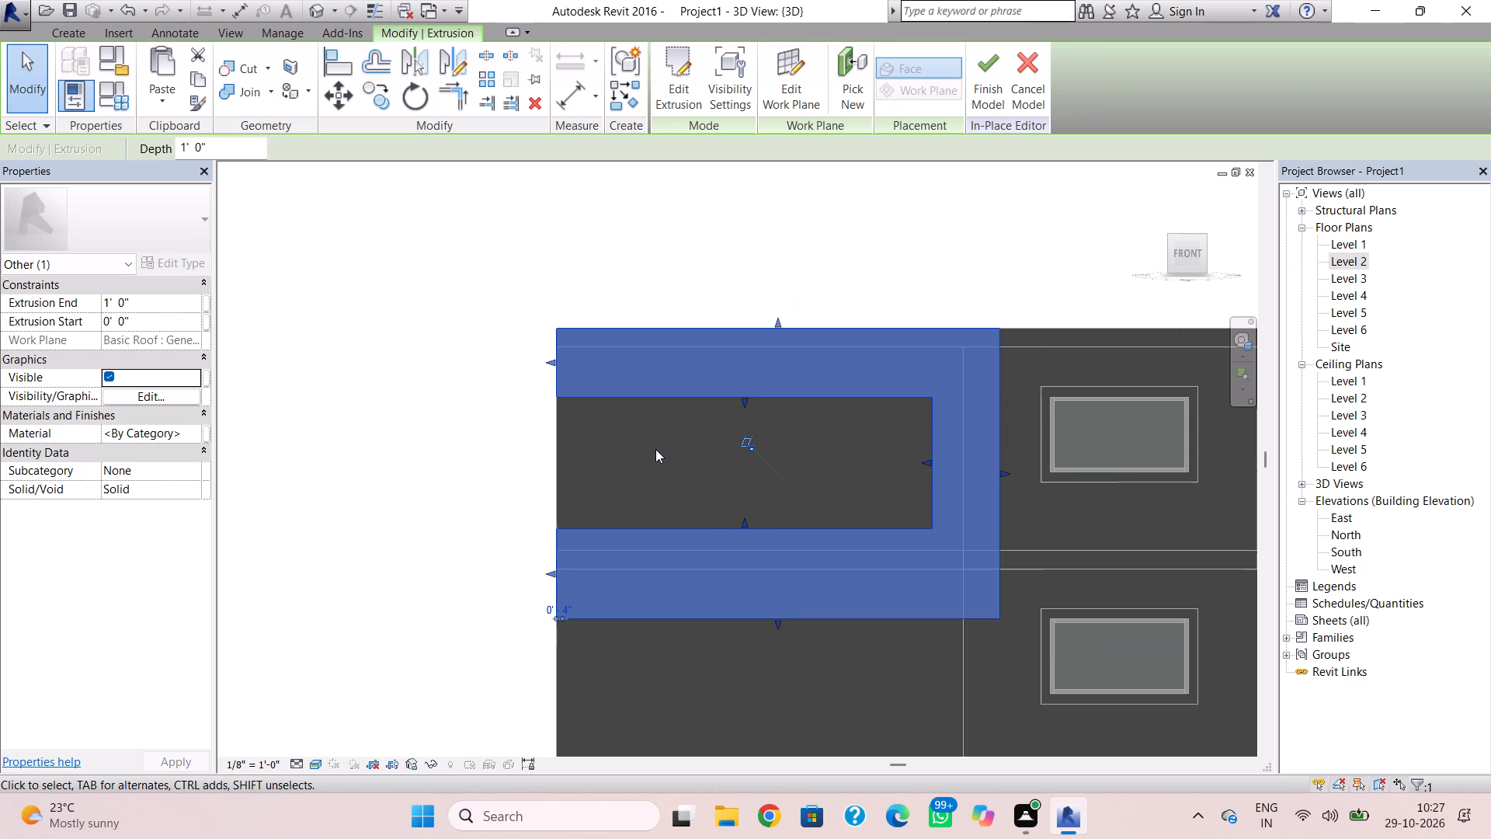
shift+right_drag(649, 446, 742, 453)
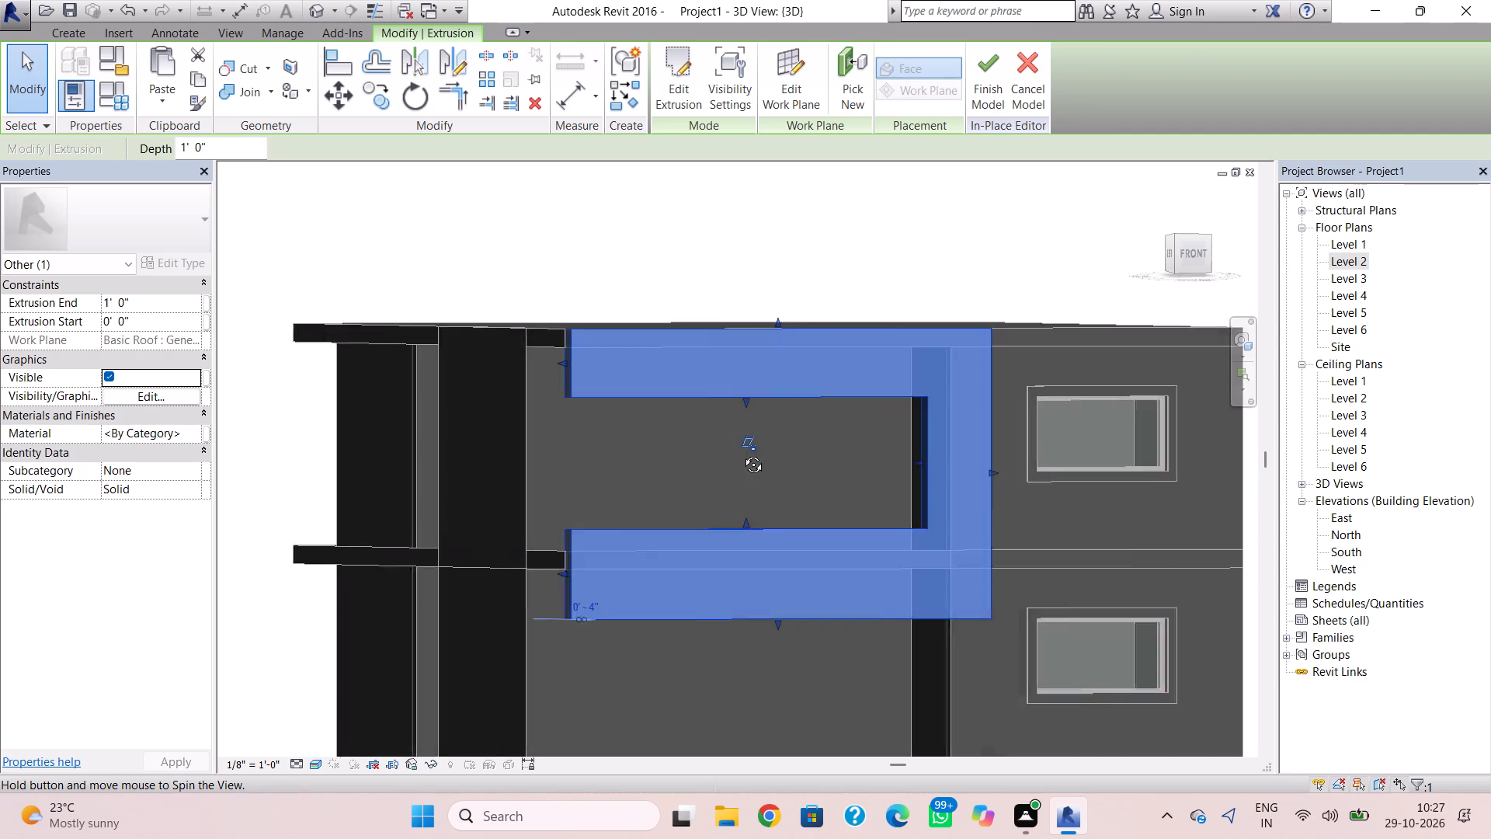
shift+right_drag(742, 453, 889, 507)
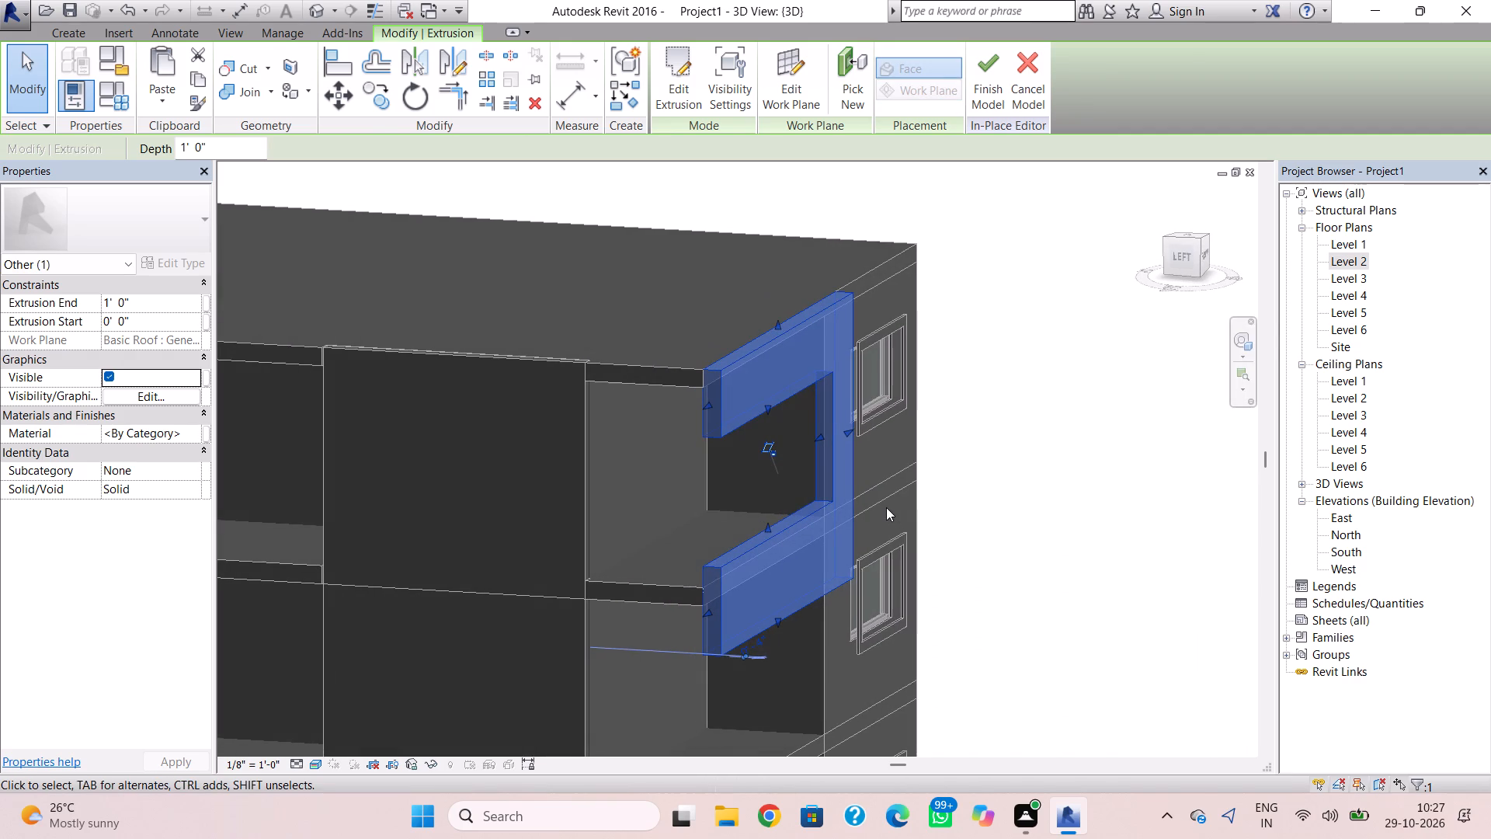
key(Escape)
click(1174, 257)
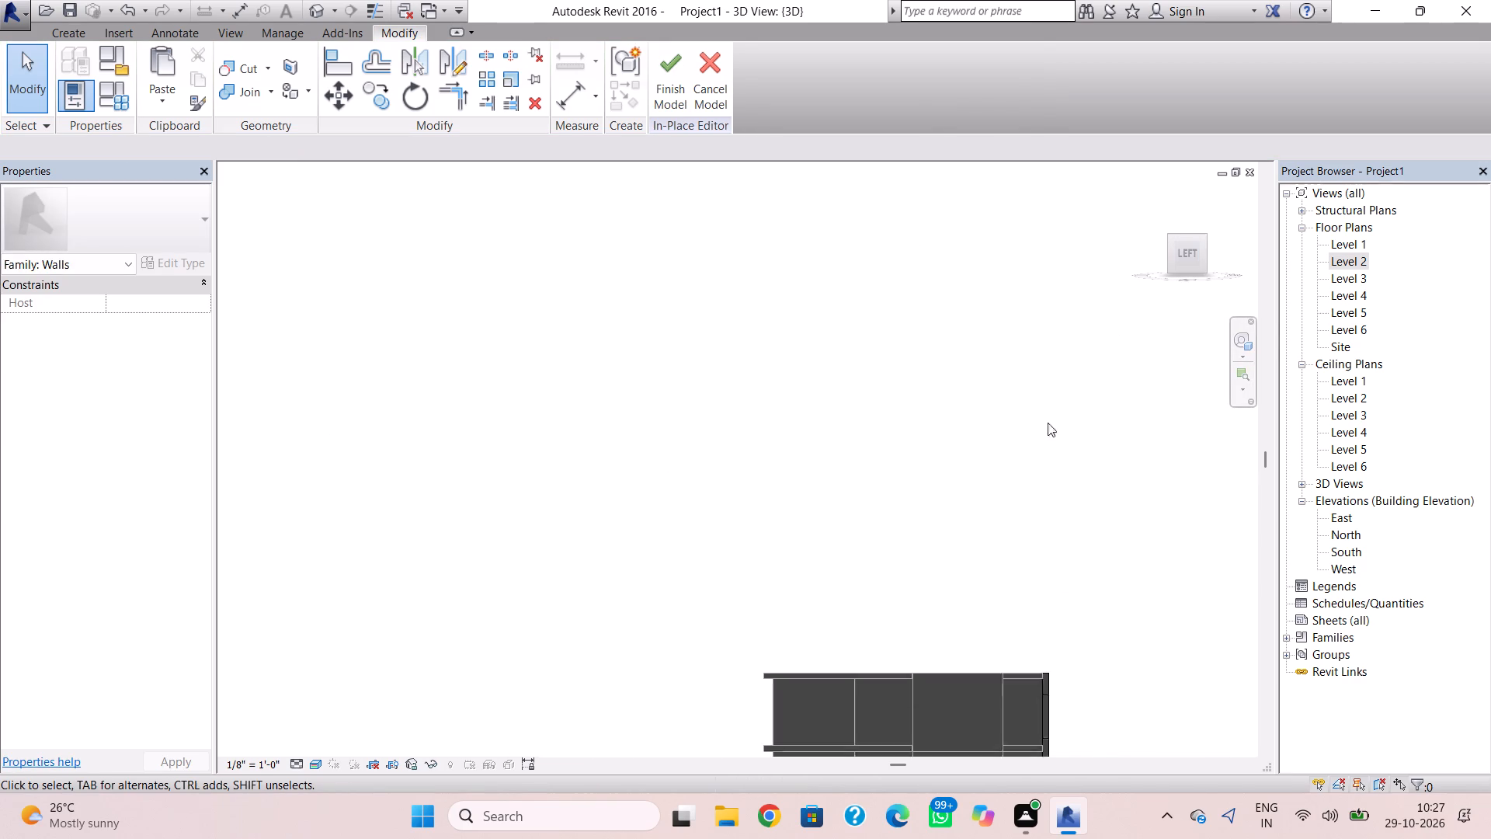
scroll(739, 321, up, 3)
middle_drag(746, 348, 741, 383)
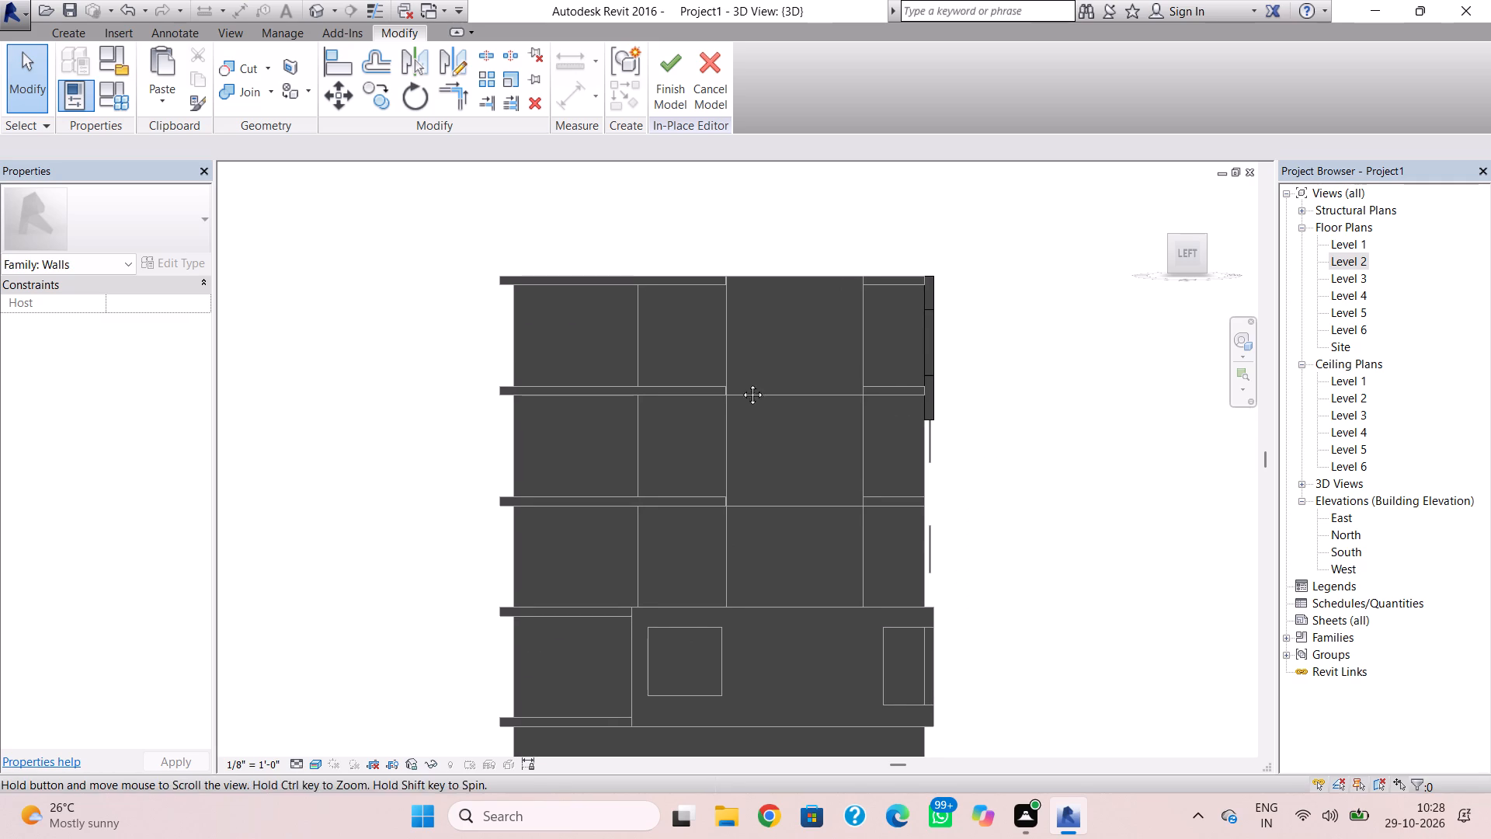
middle_drag(741, 383, 741, 384)
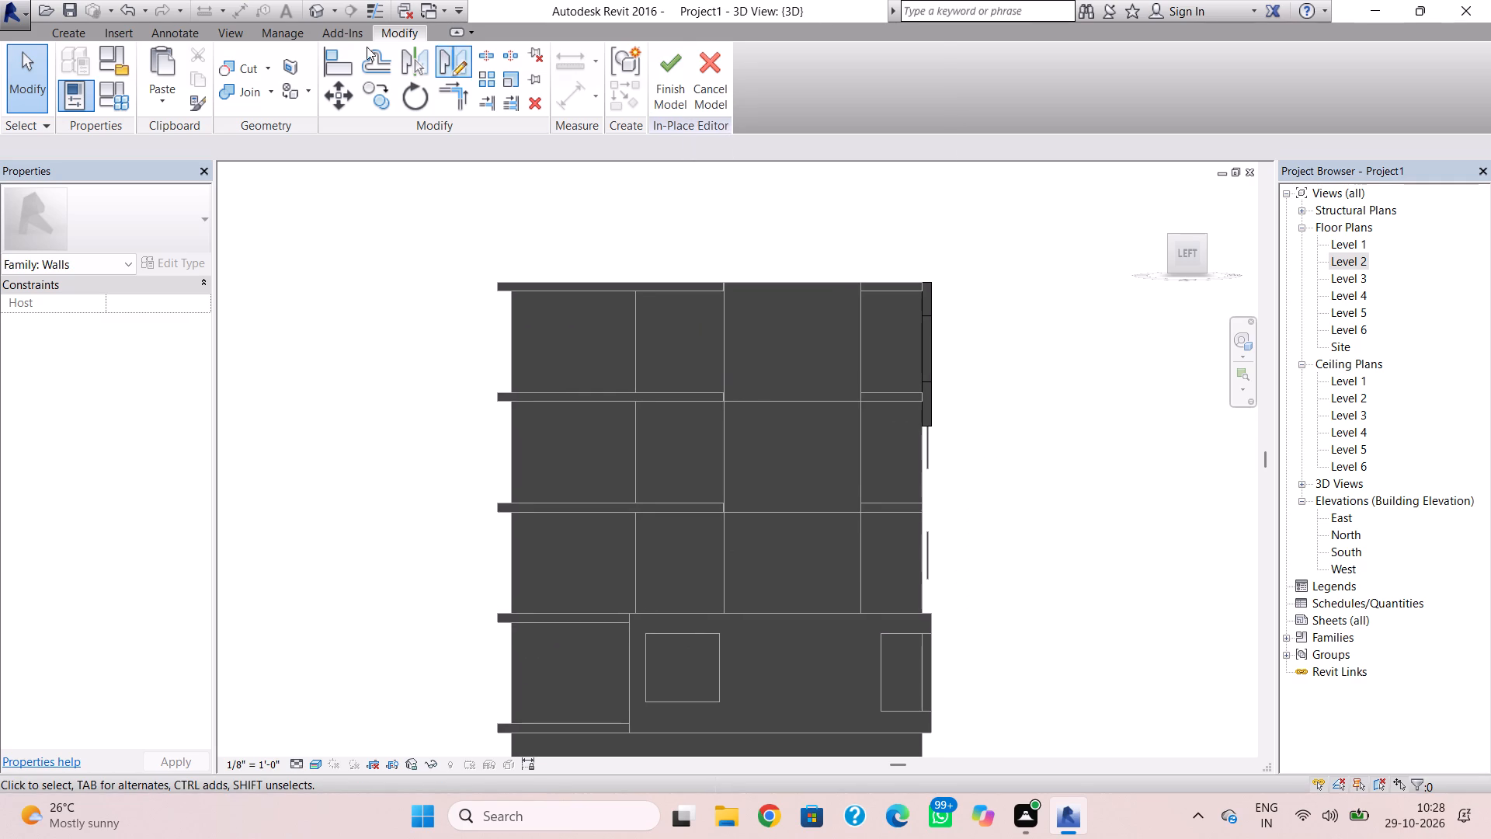
click(677, 83)
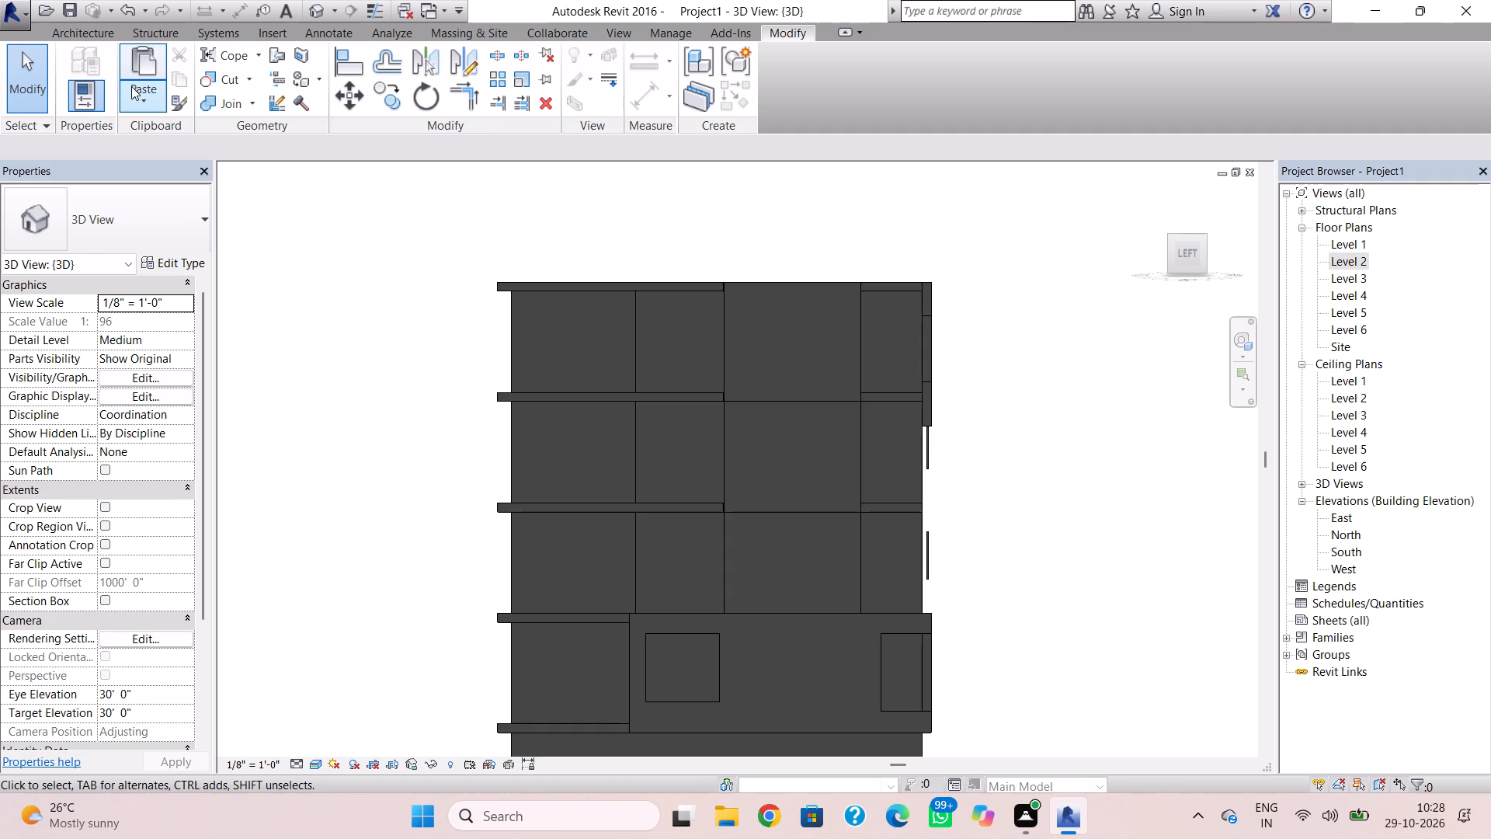
Create a new in-place model in the Walls category, keeping the suggested name.
click(96, 29)
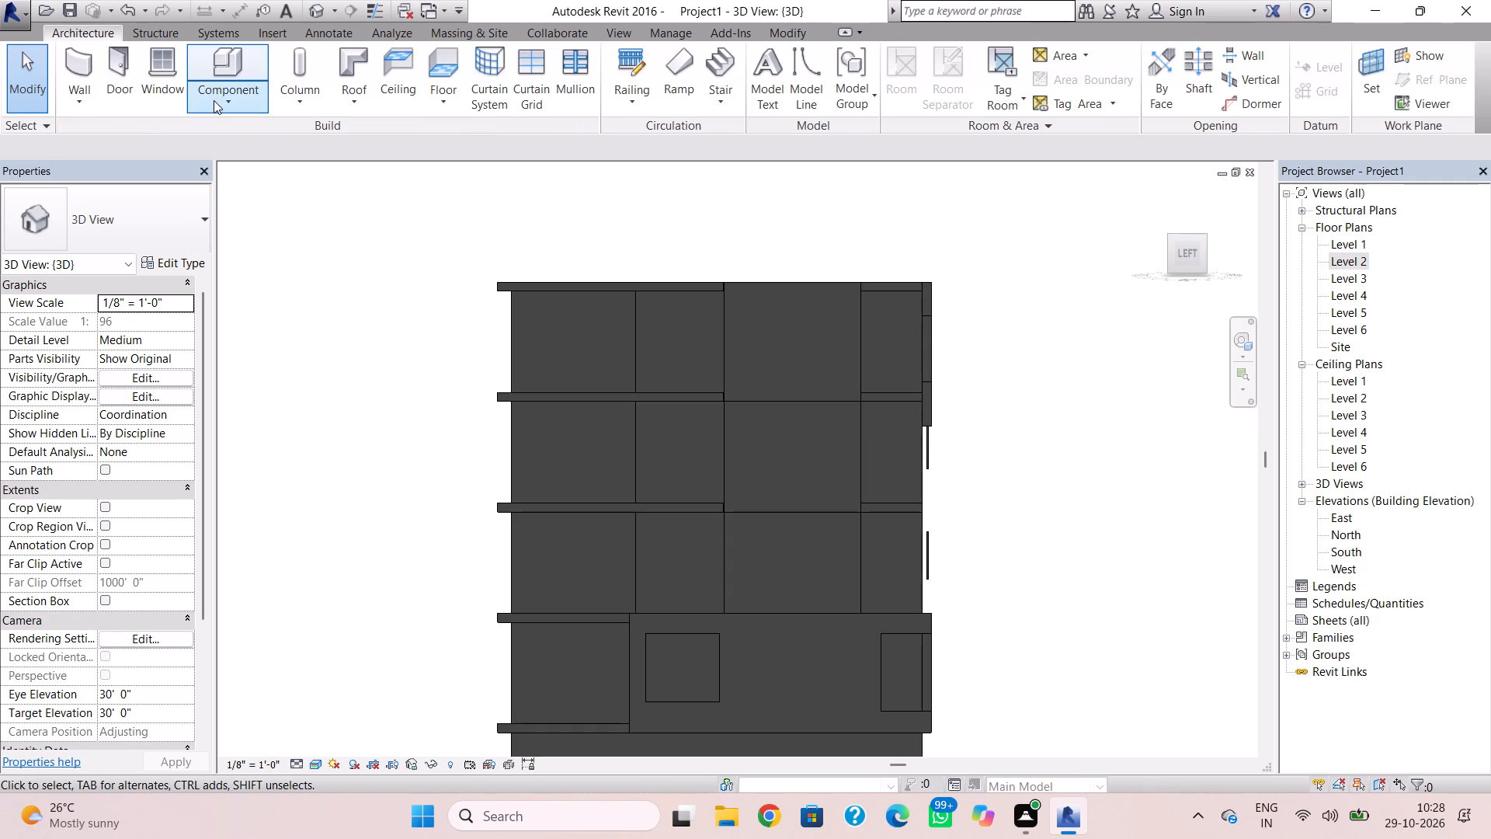
click(214, 100)
click(251, 163)
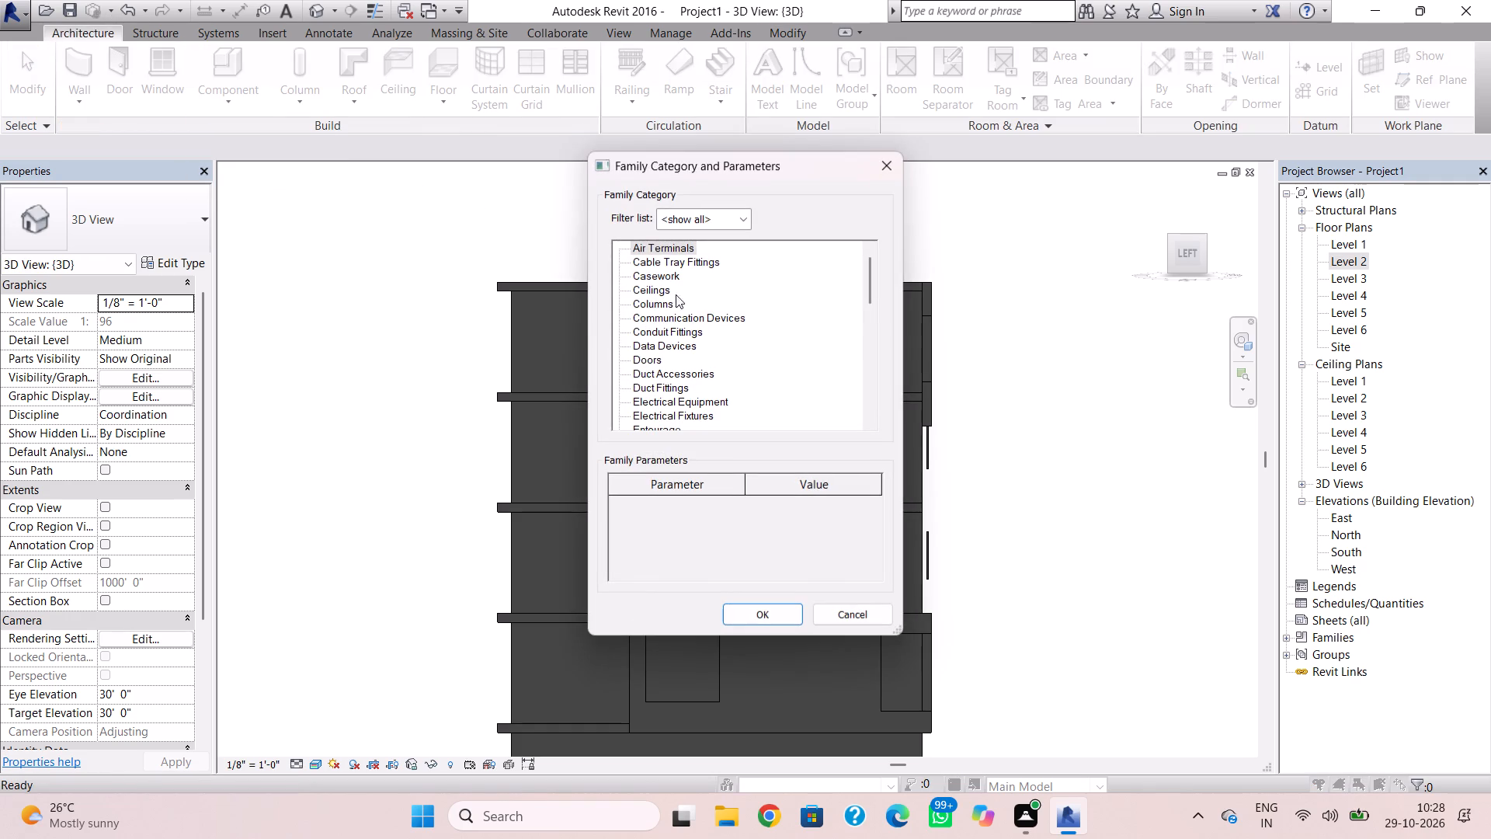
drag(874, 292, 901, 417)
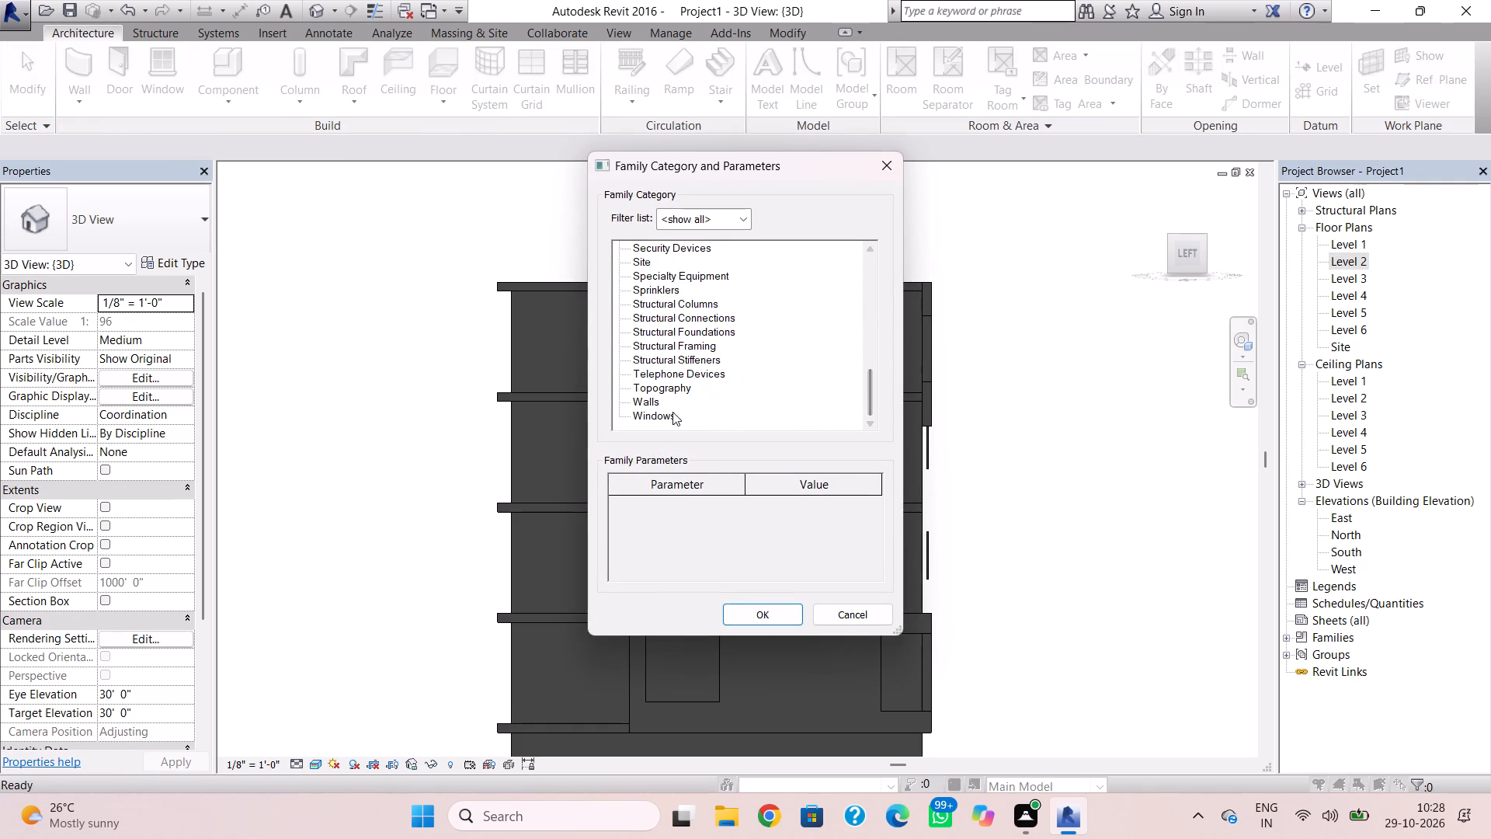
click(653, 403)
click(786, 611)
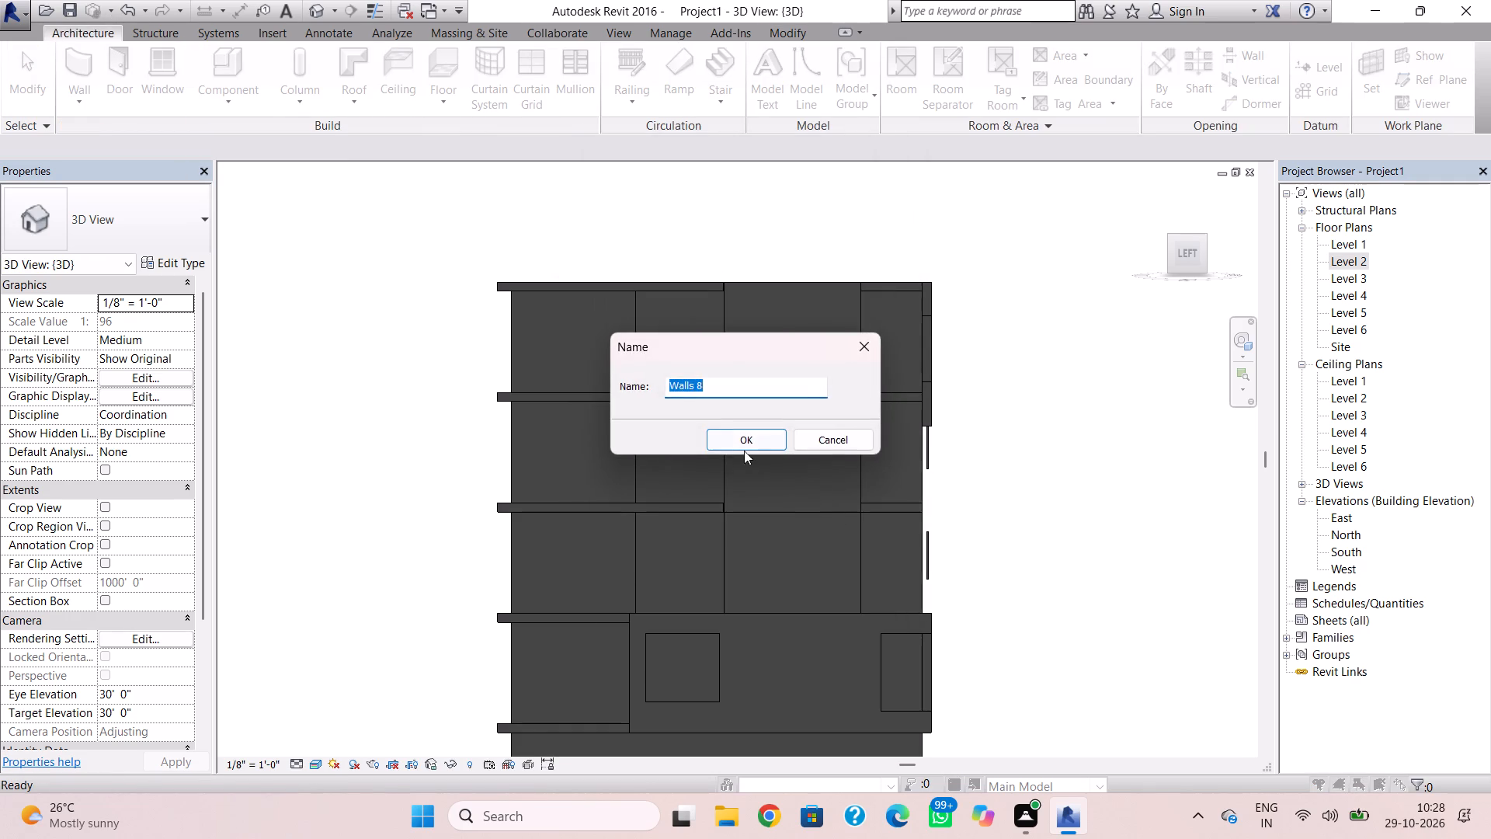
click(743, 449)
Set the work plane by picking the roof slab's edge face on the left facade.
click(1145, 54)
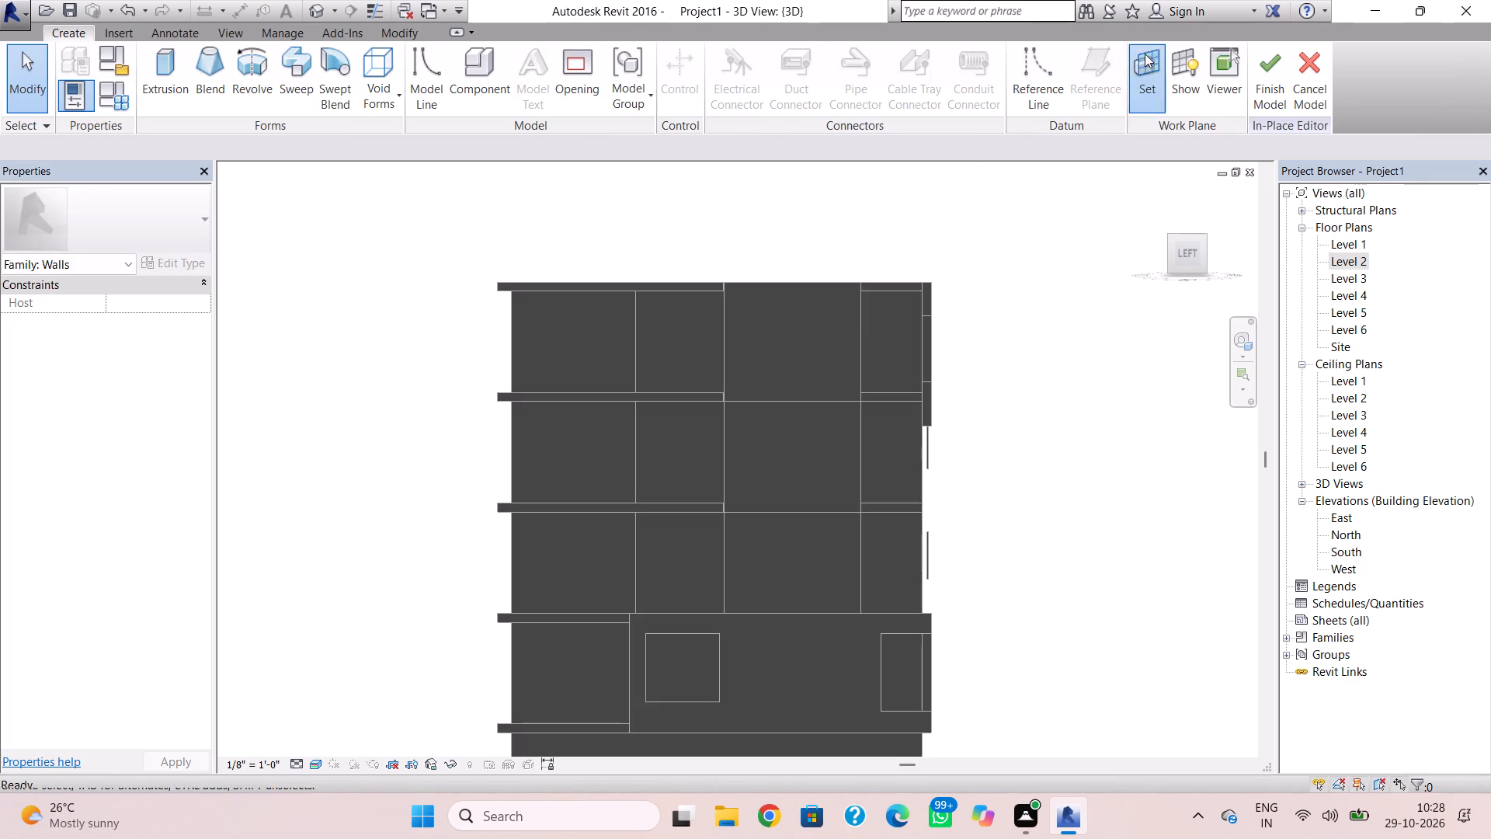
click(699, 442)
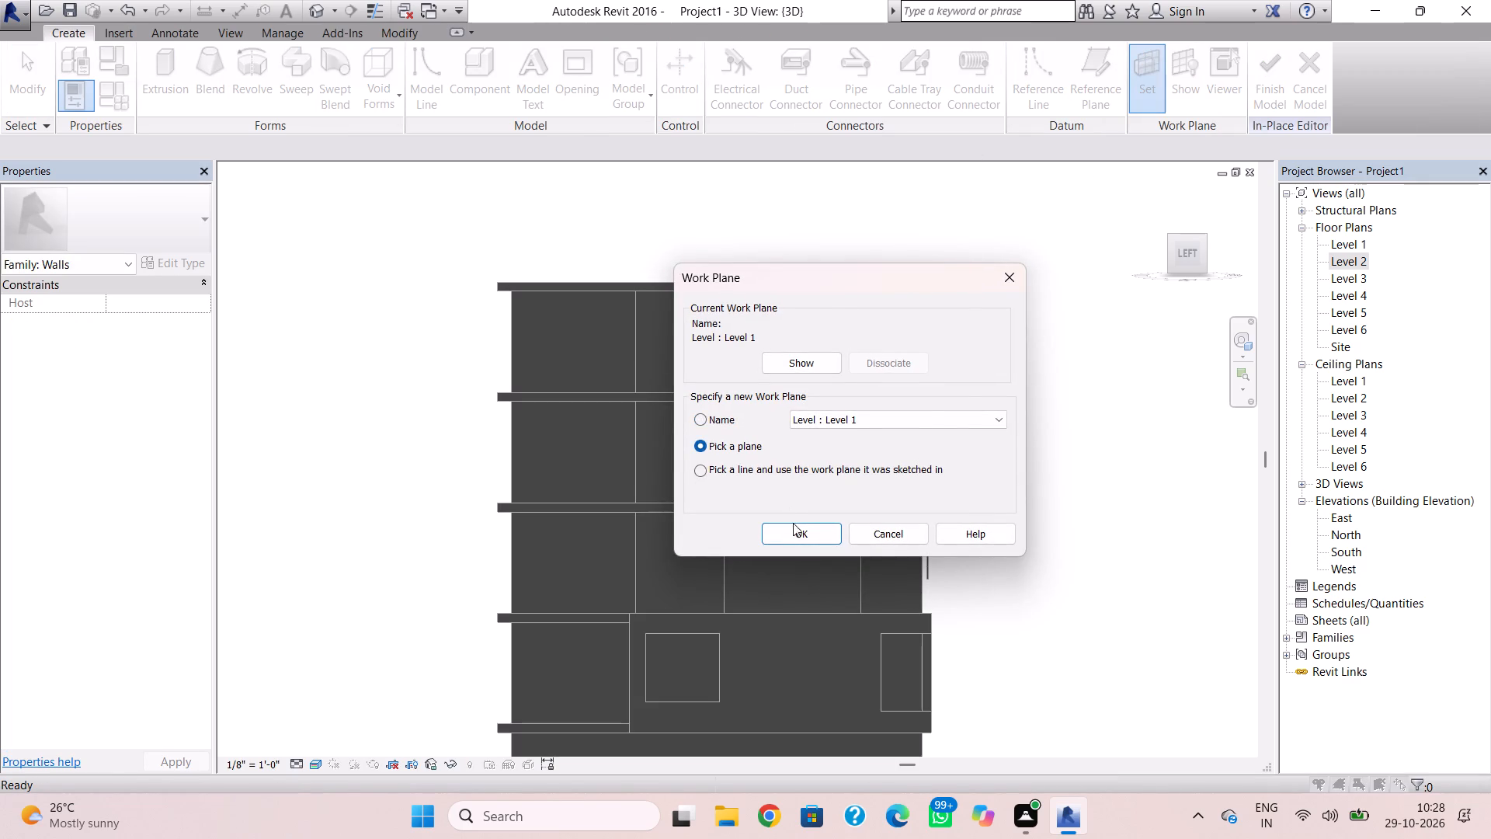
click(793, 526)
shift+right_drag(775, 503, 876, 576)
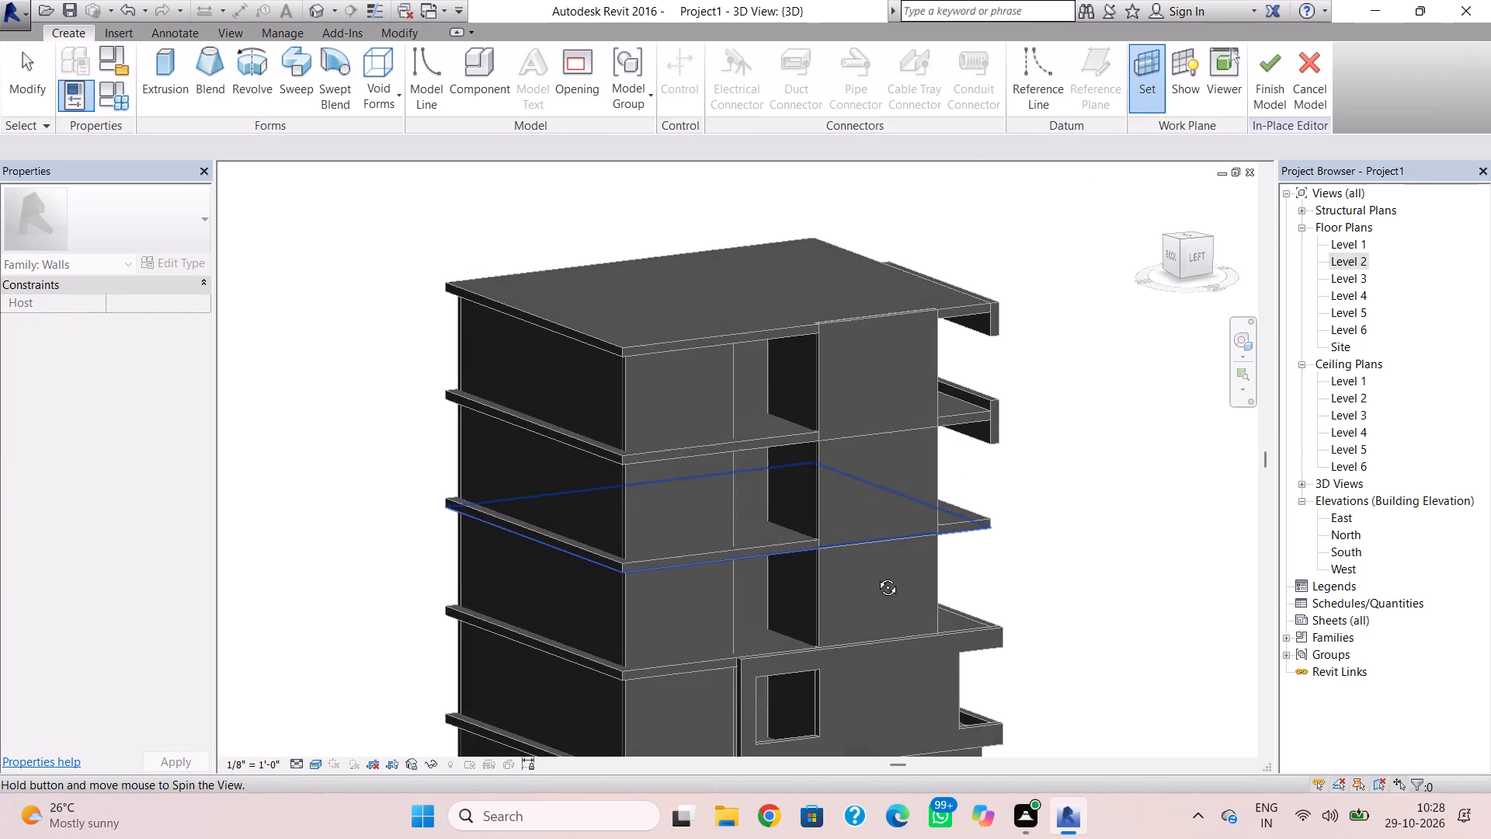
shift+right_drag(876, 576, 866, 594)
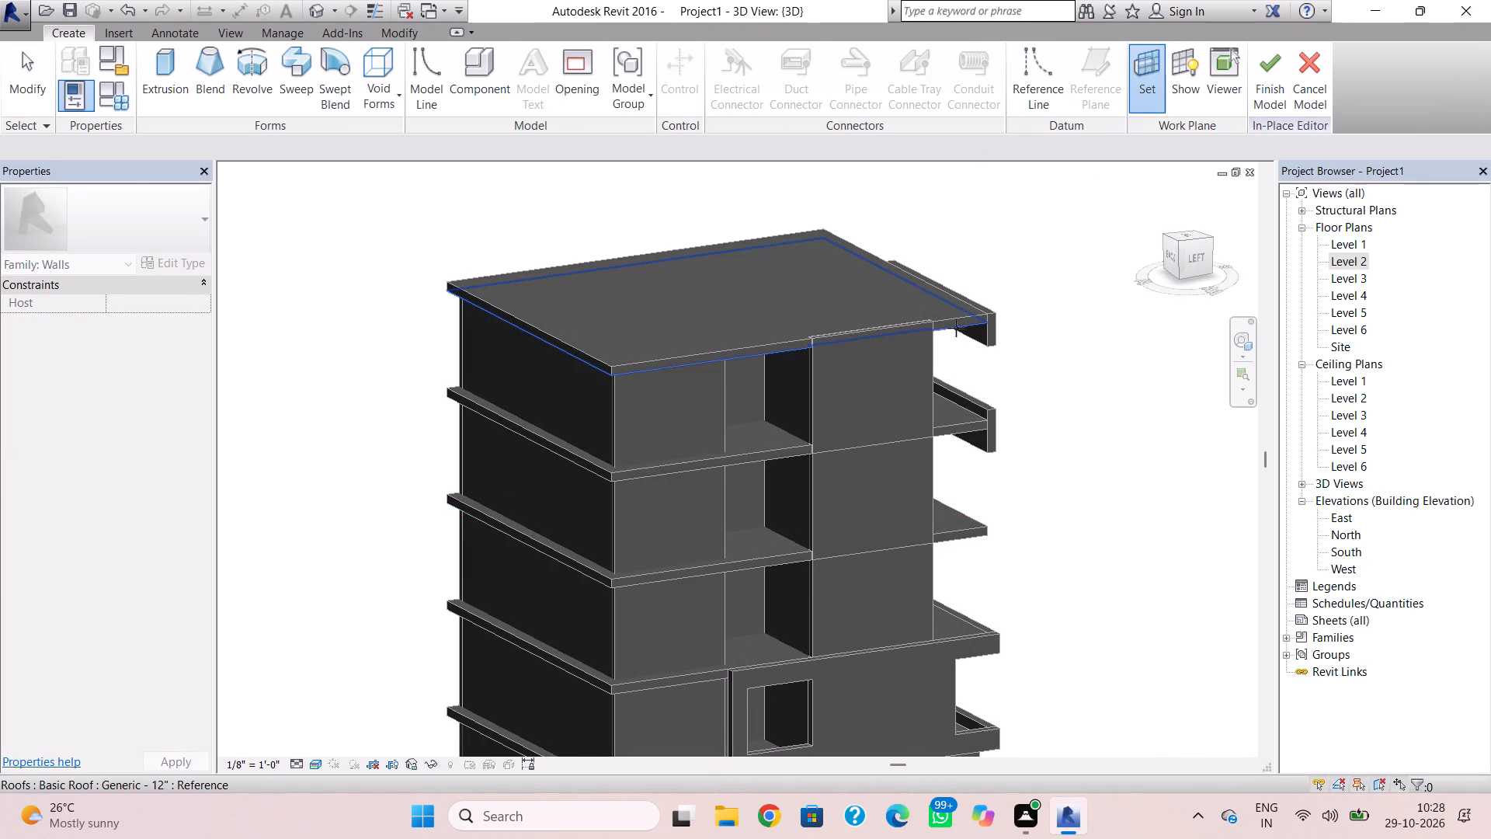
click(957, 322)
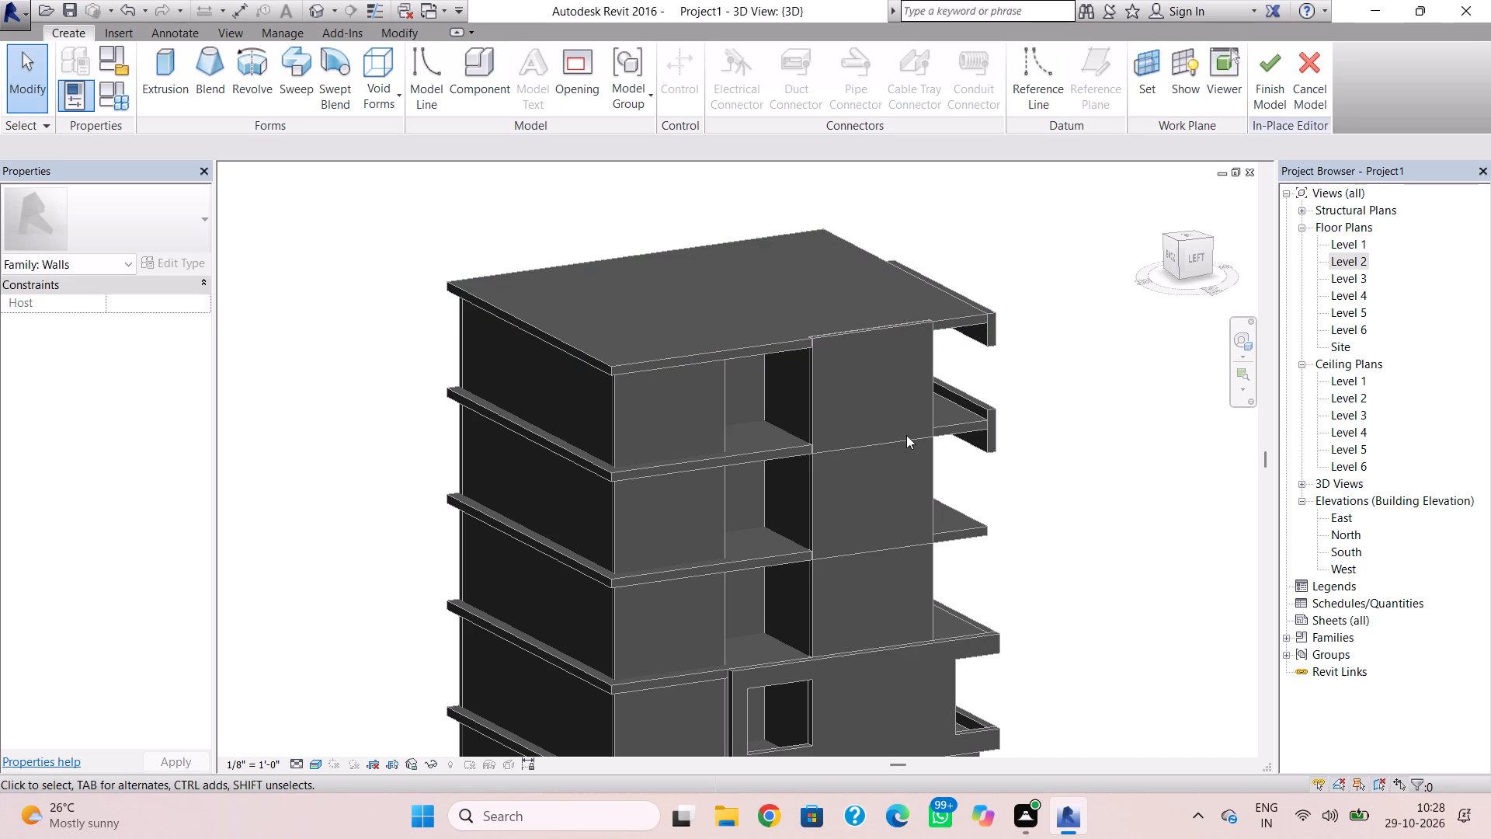
Start an extrusion in the left view and sketch a rectangle about 47'-3" by 15'-8" across the top storey, down to the front wall's lower edge.
click(1193, 263)
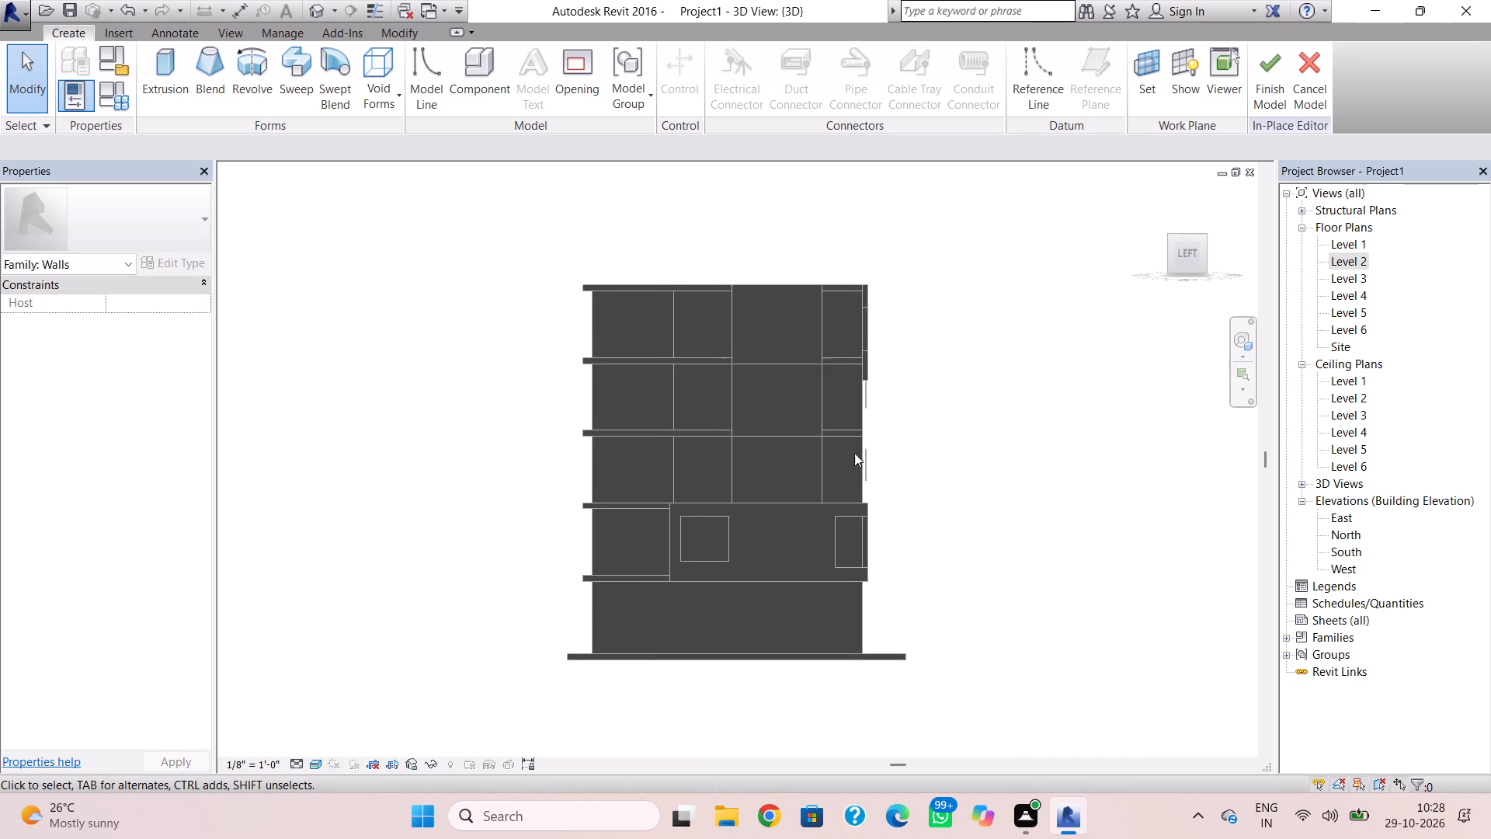
click(151, 89)
scroll(872, 276, up, 6)
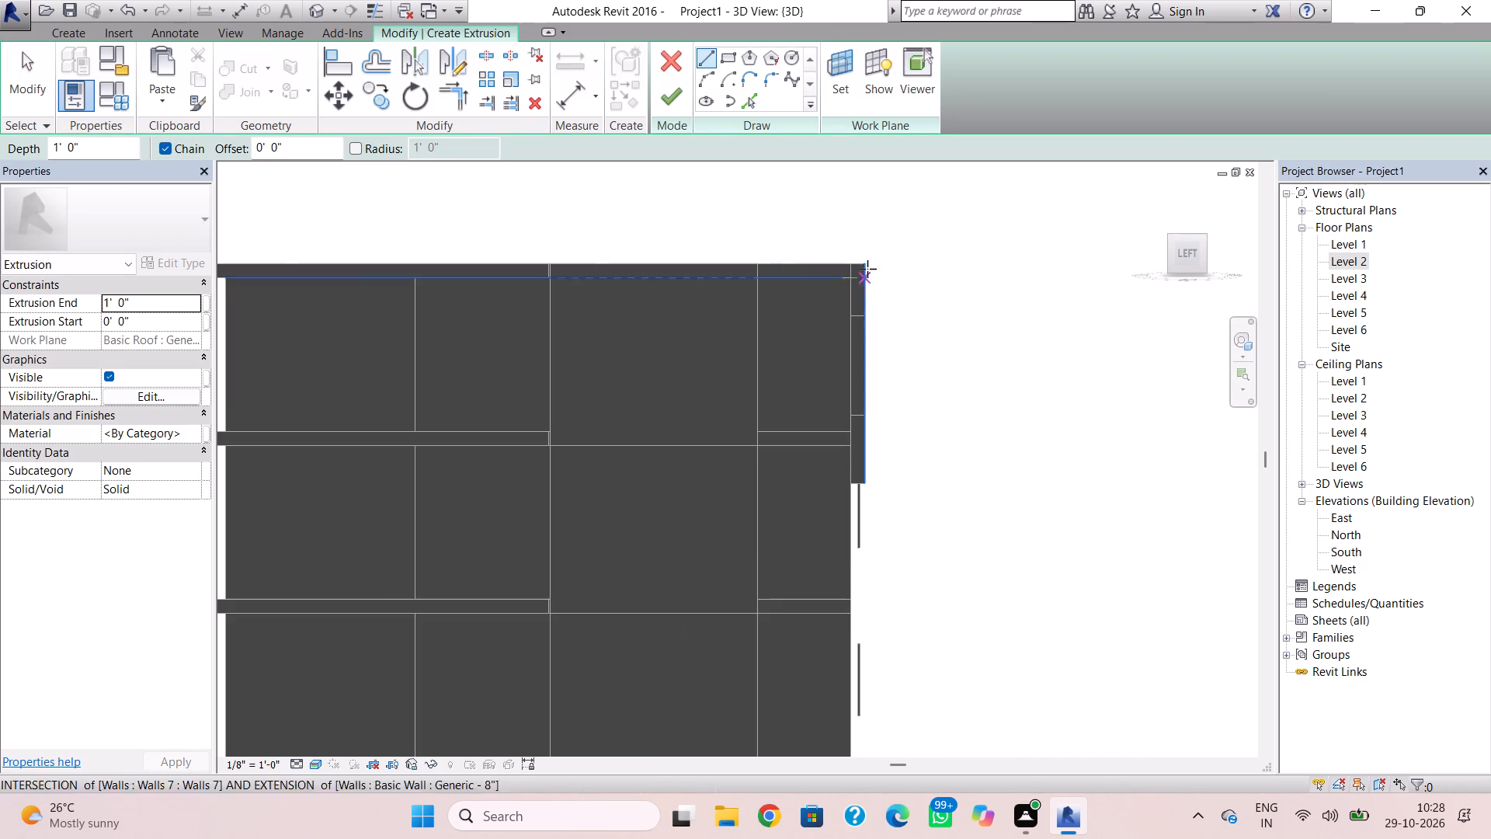
click(861, 263)
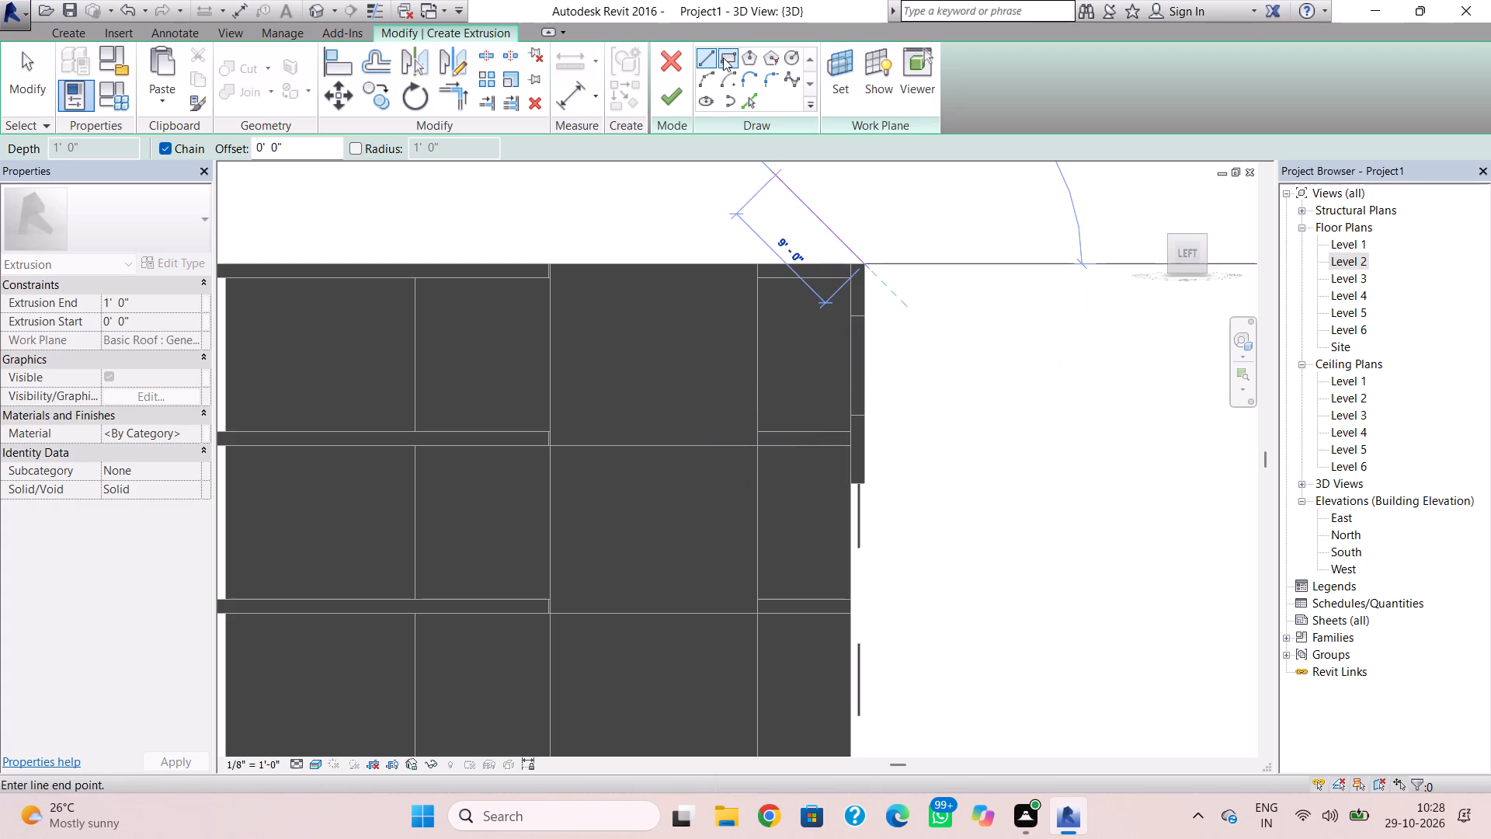
key(Escape)
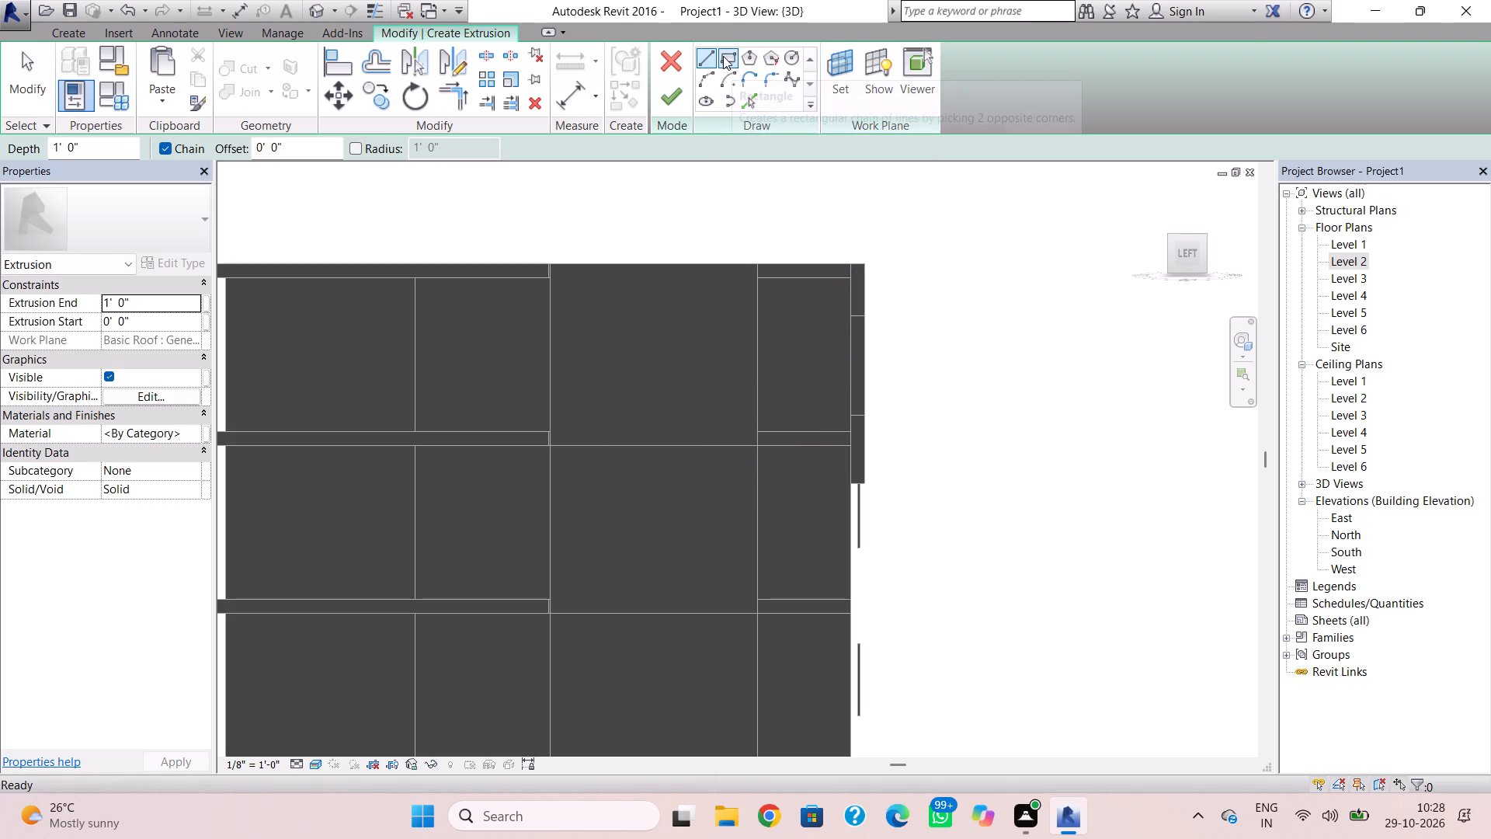
click(723, 56)
click(871, 265)
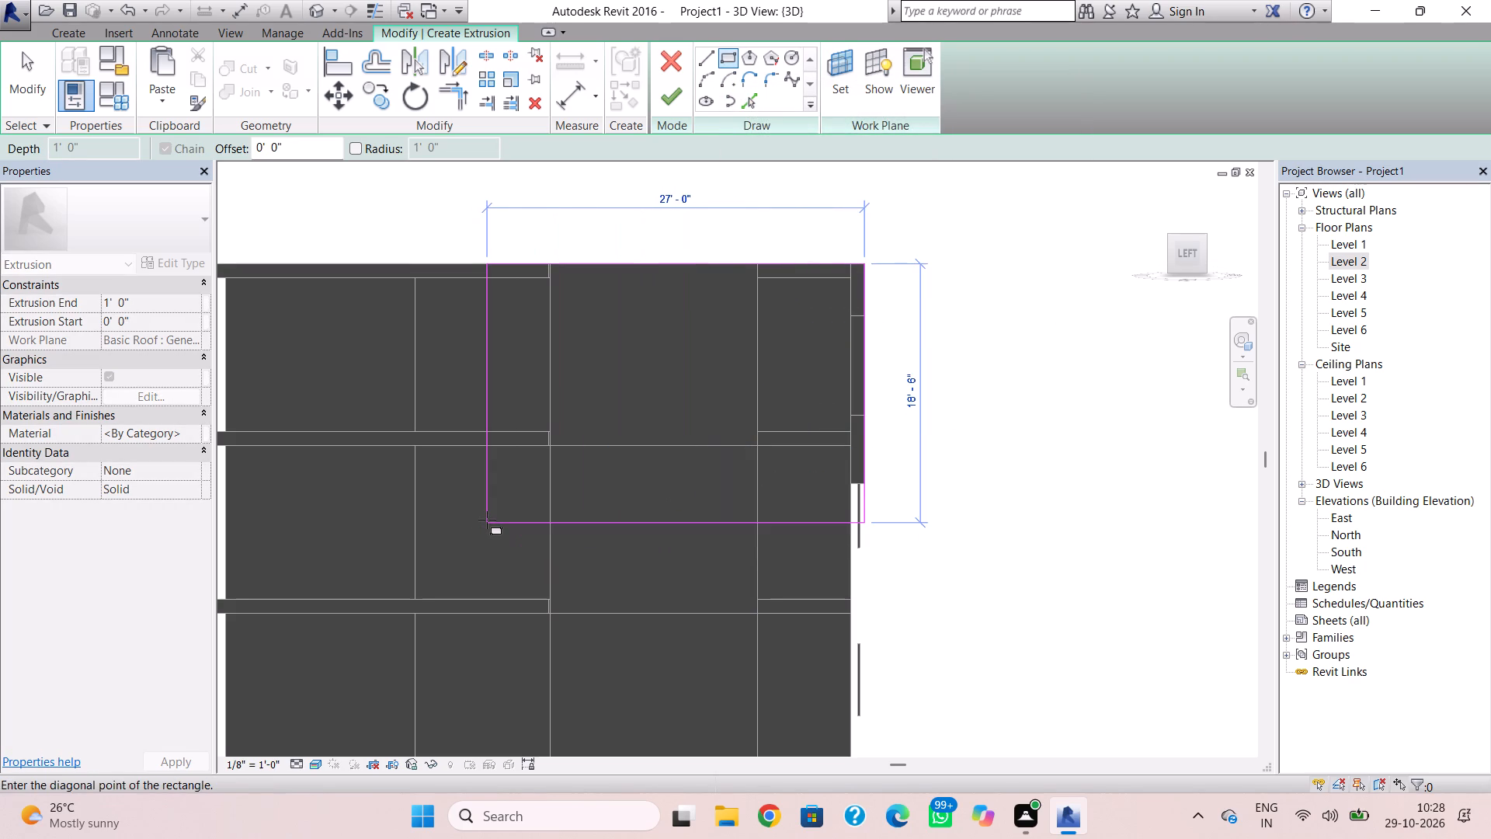
scroll(488, 517, down, 2)
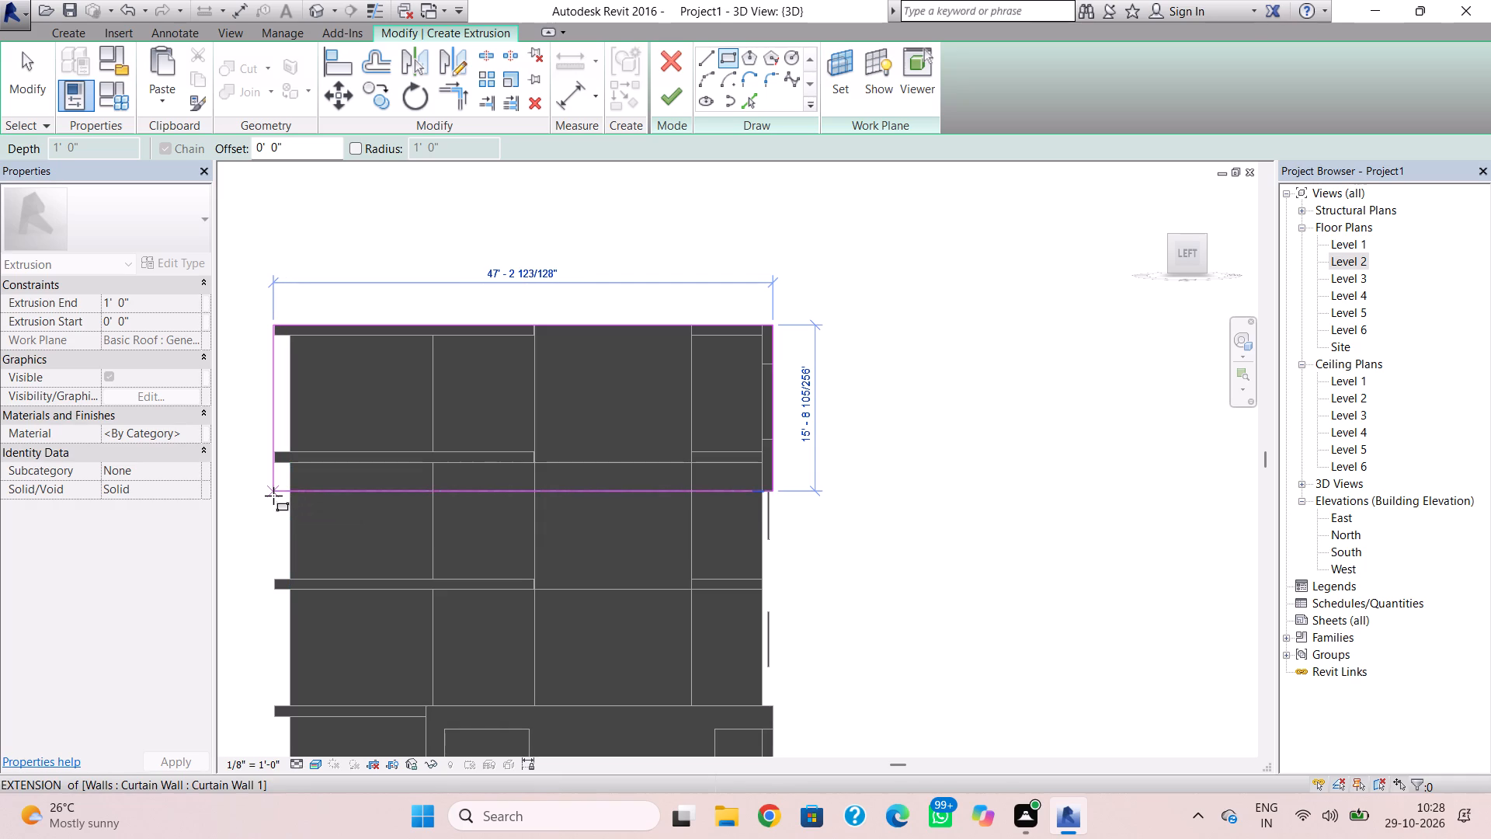
click(273, 494)
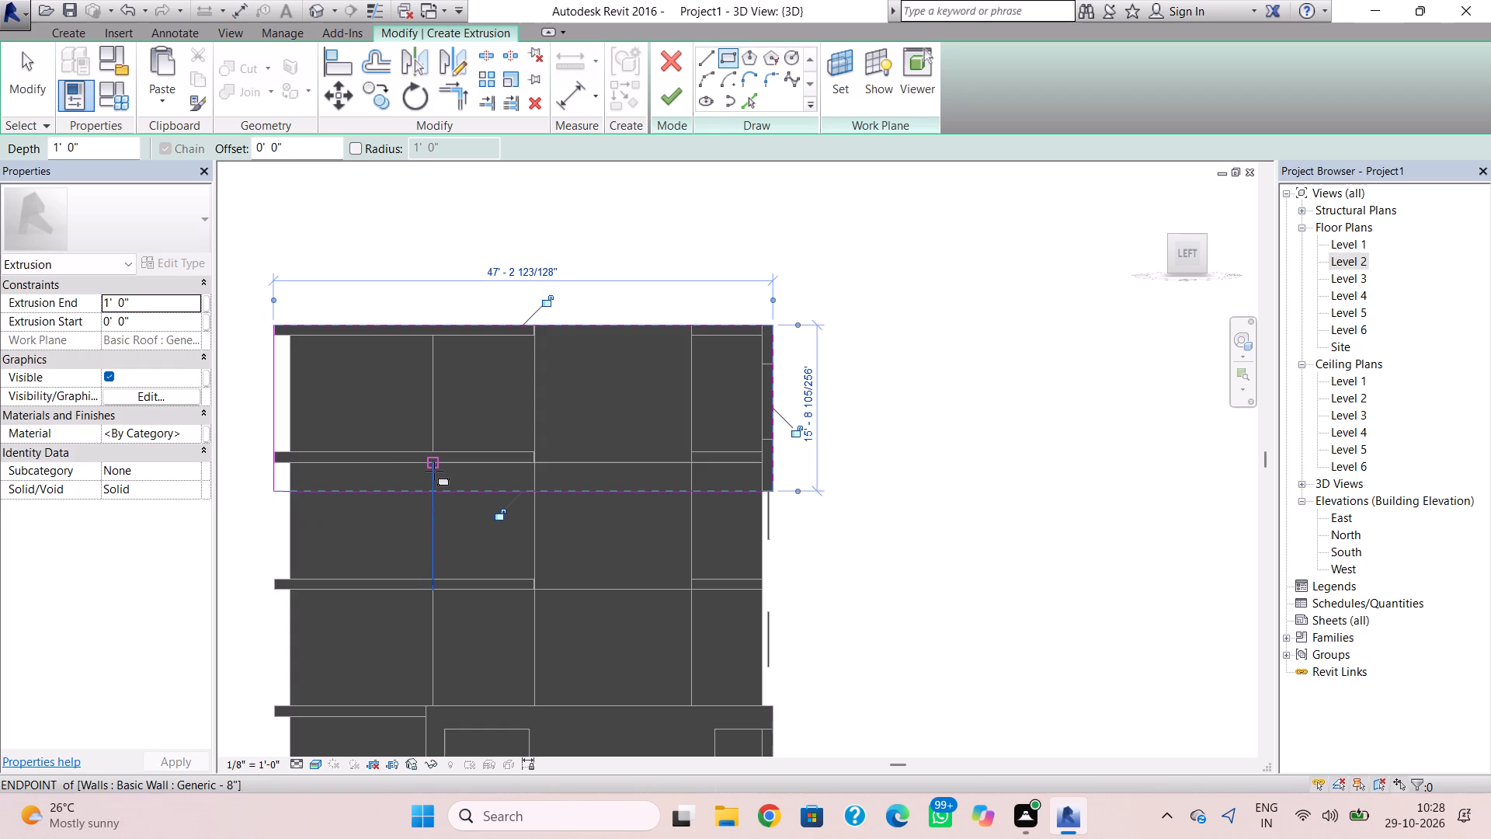
key(Escape)
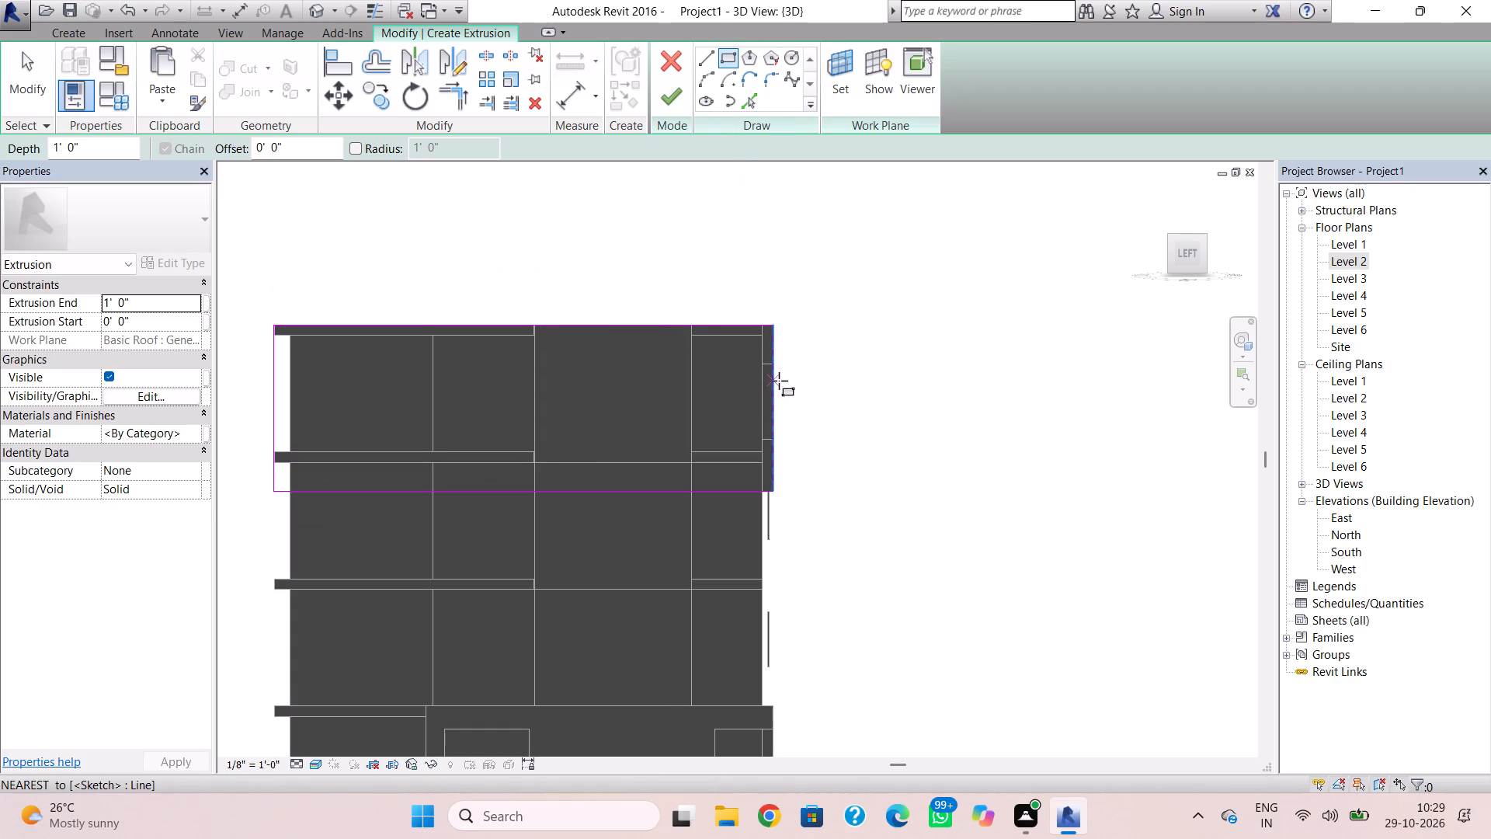
key(Escape)
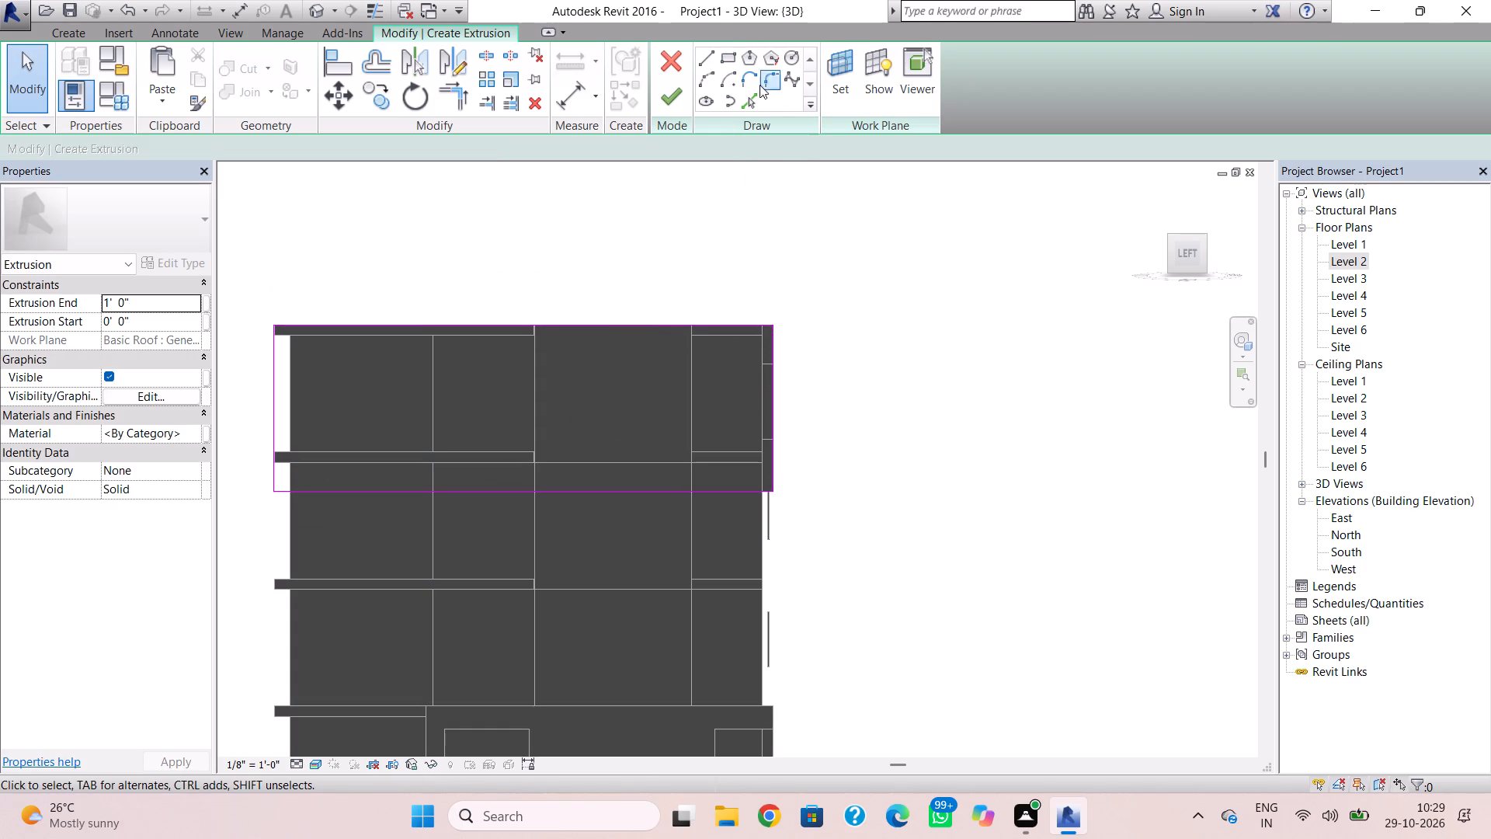
Sketch a rectangle about 4'-6" wide and 6'-6" high at the front end of the profile, starting at the existing corner opening's upper edge.
click(721, 60)
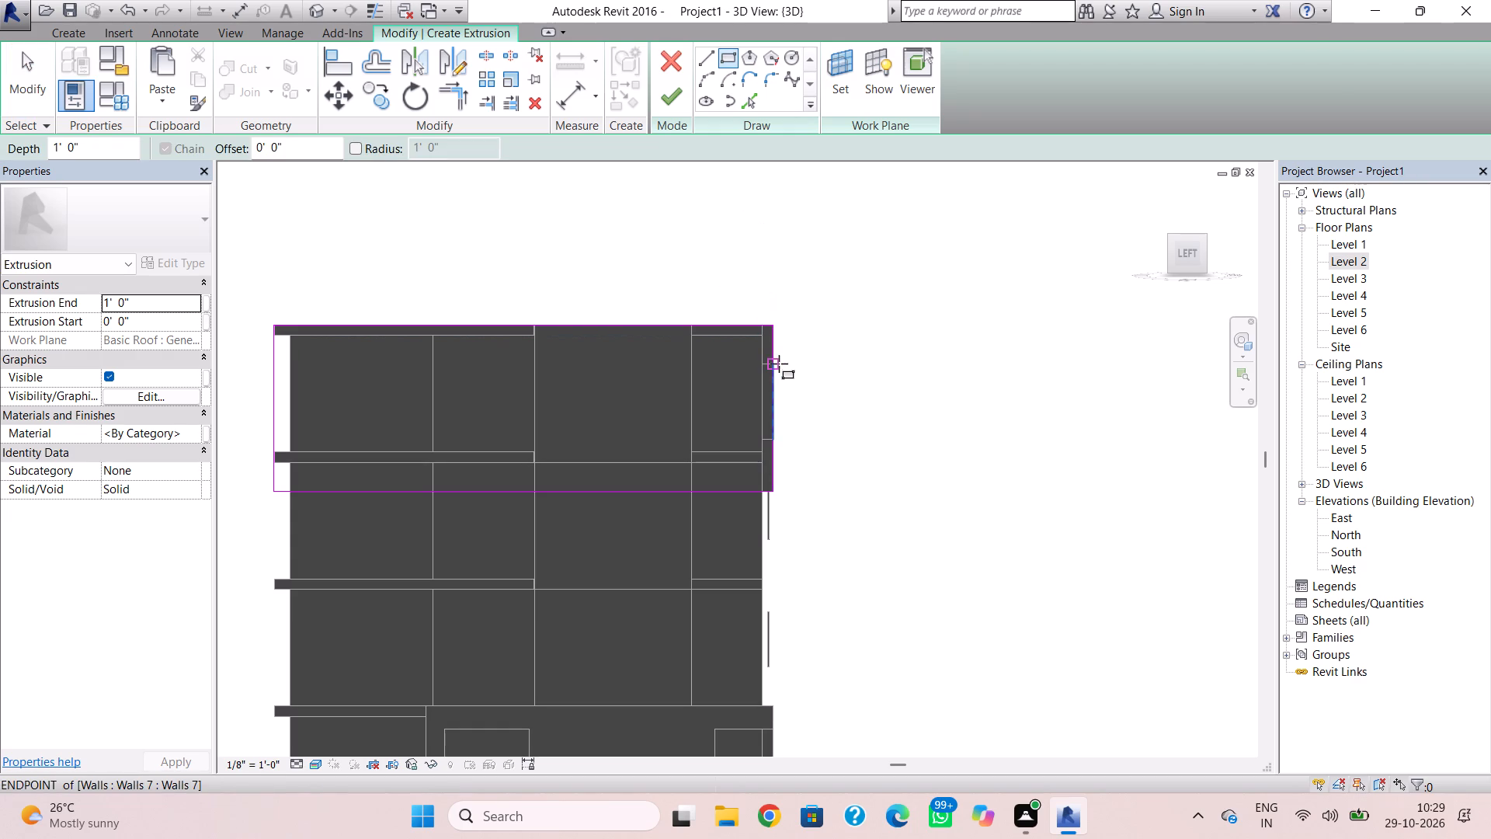
click(777, 364)
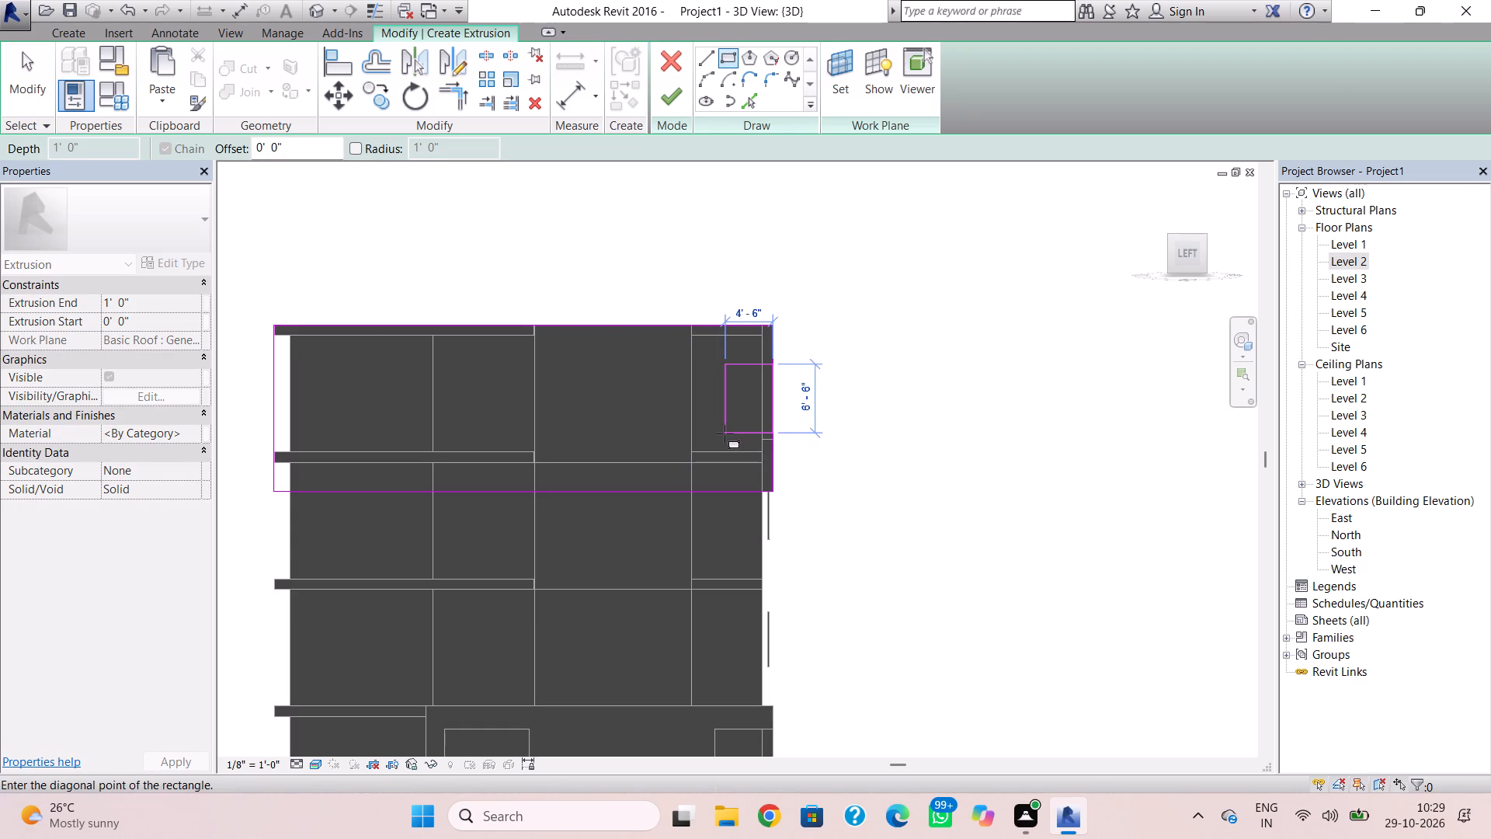
click(725, 433)
key(Escape)
key(Escape)
Delete the overlapping vertical edges of the small and large rectangles at the front end.
scroll(780, 388, up, 4)
click(766, 396)
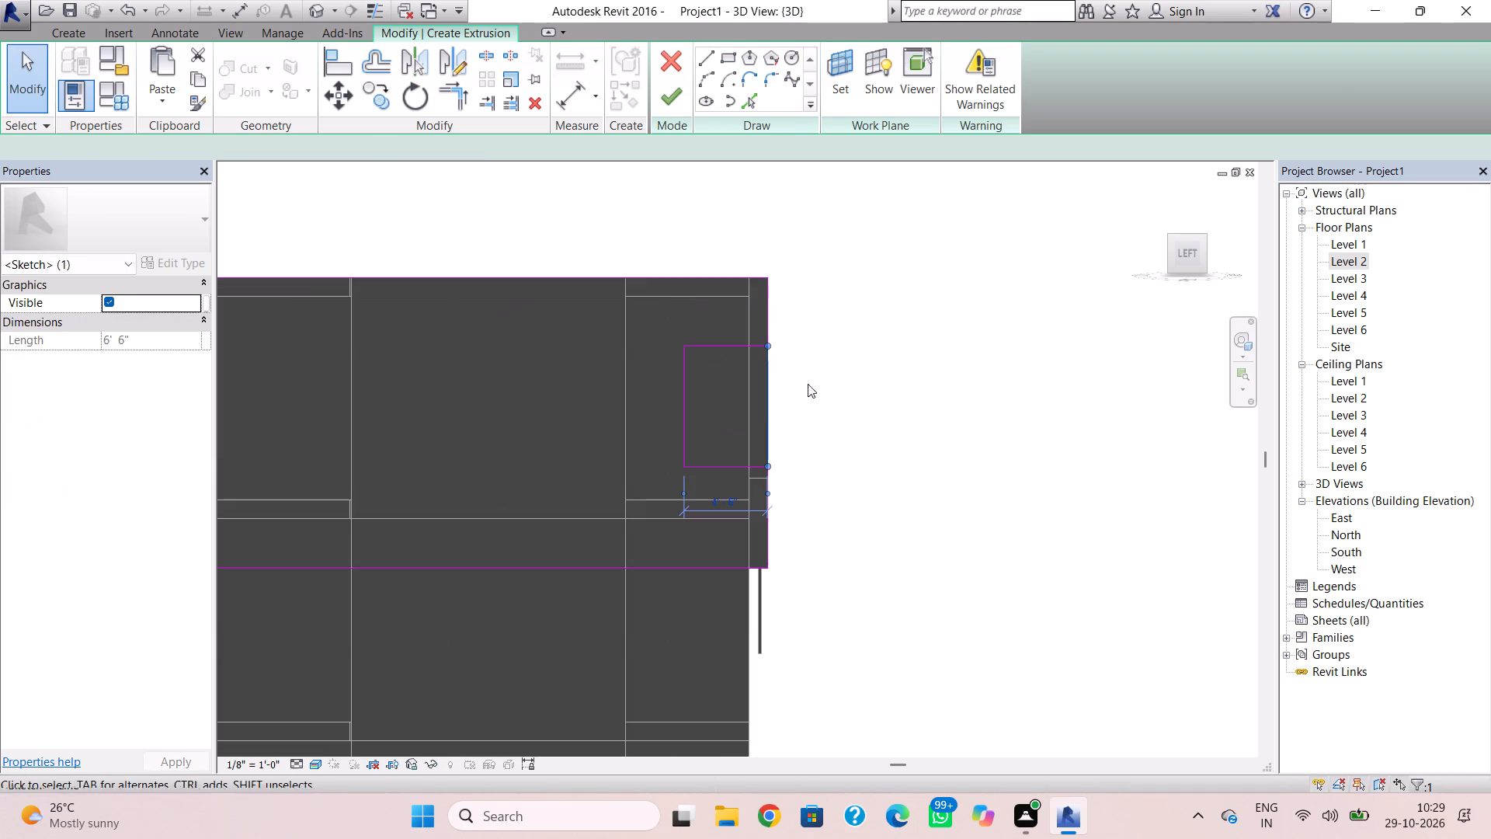
key(Delete)
click(770, 381)
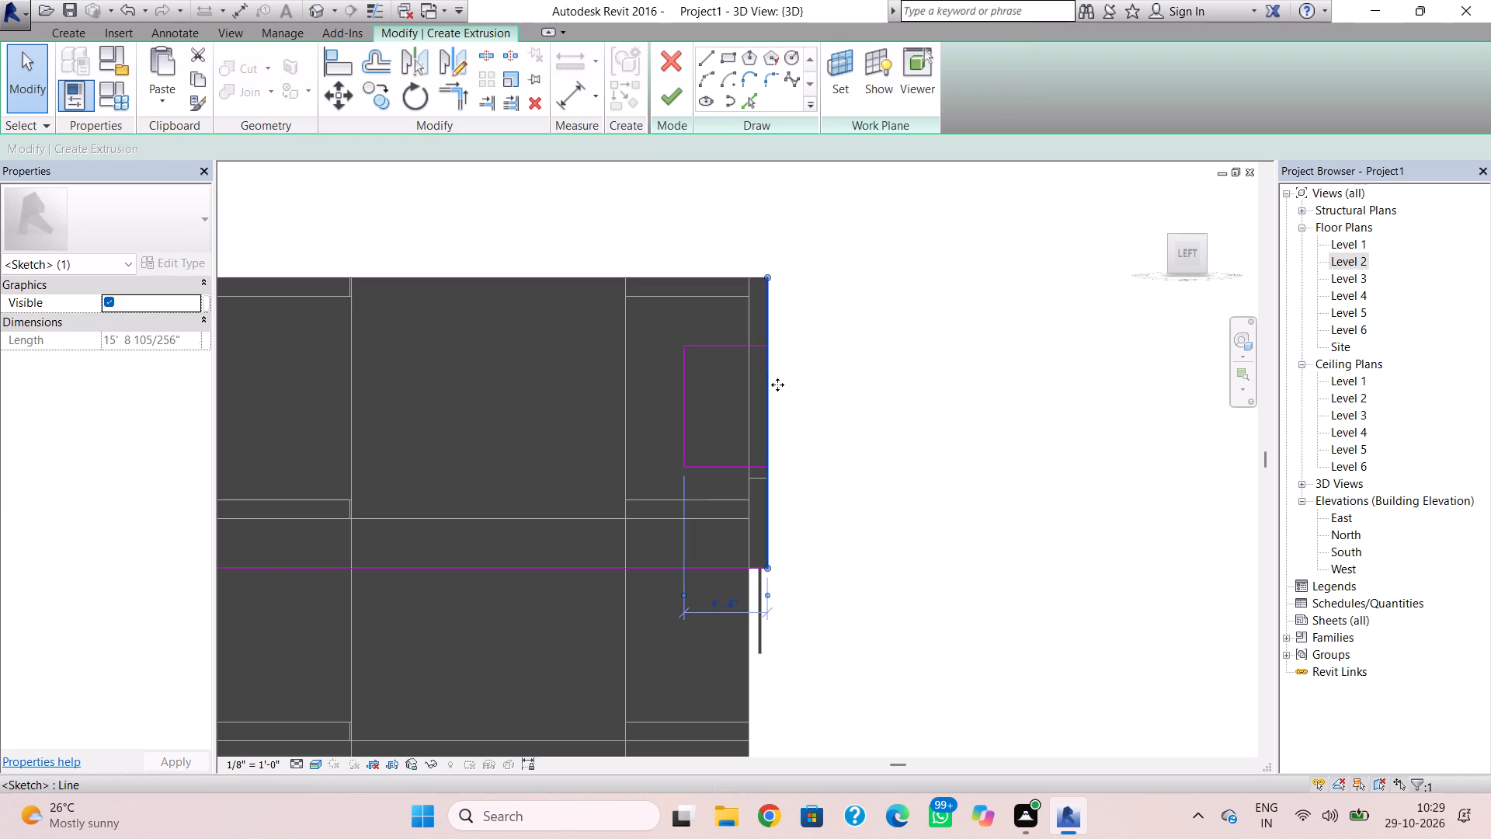
key(Delete)
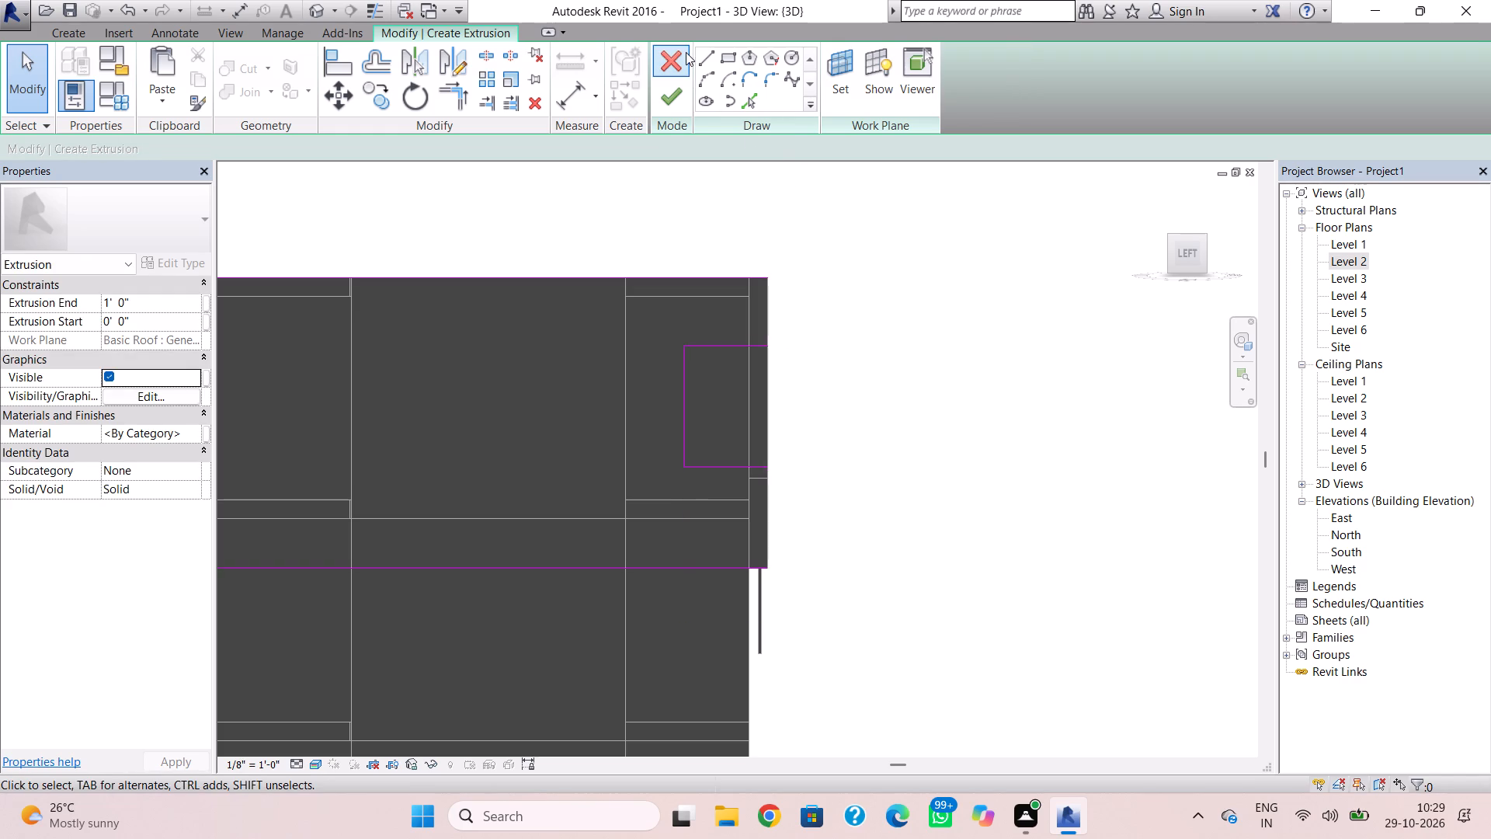
Draw short vertical lines above and below the front corner notch to reconnect the outer profile.
click(704, 53)
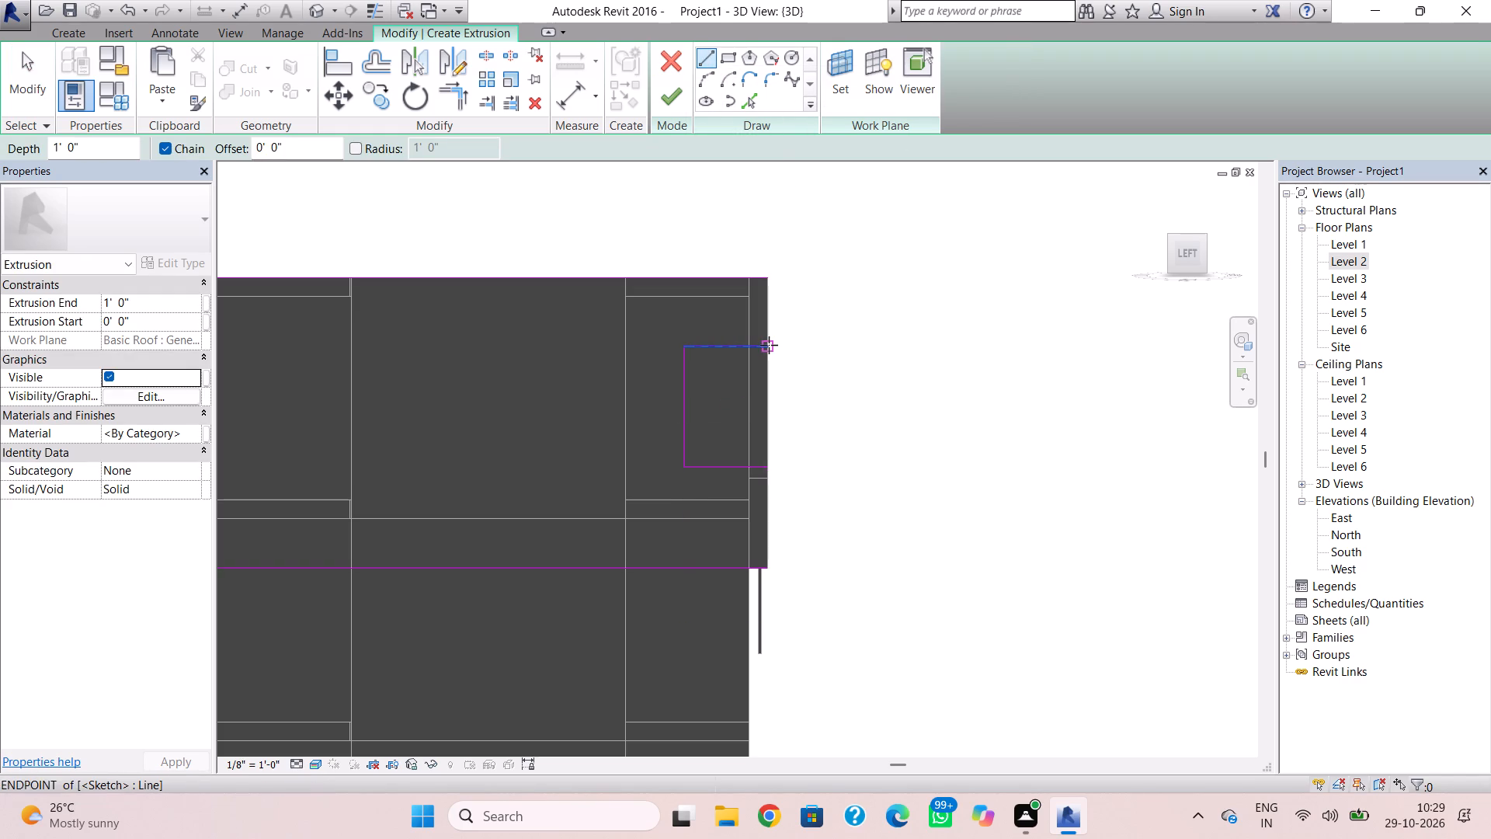
click(769, 345)
click(773, 282)
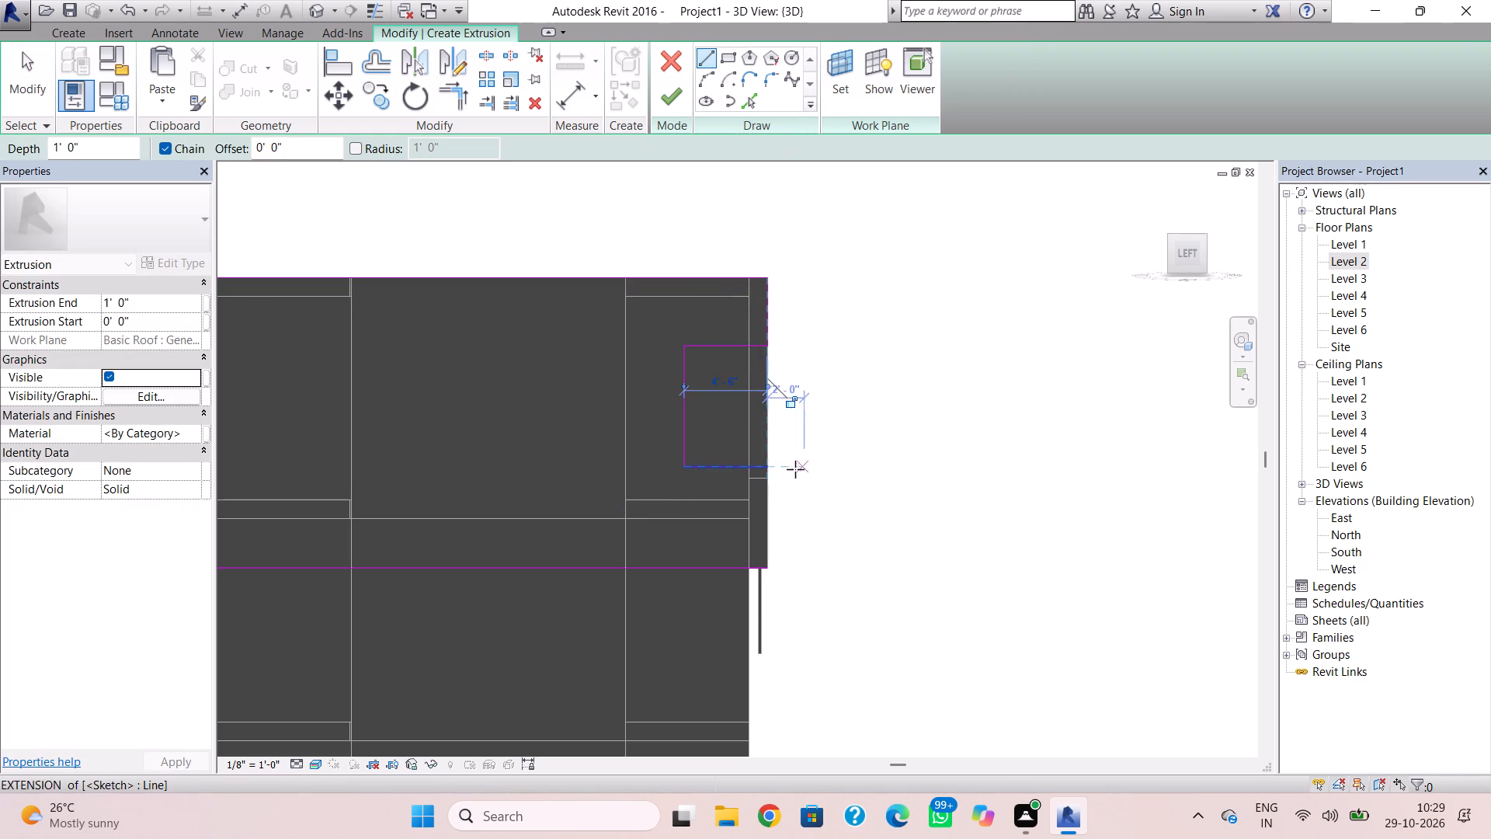
click(765, 472)
click(759, 574)
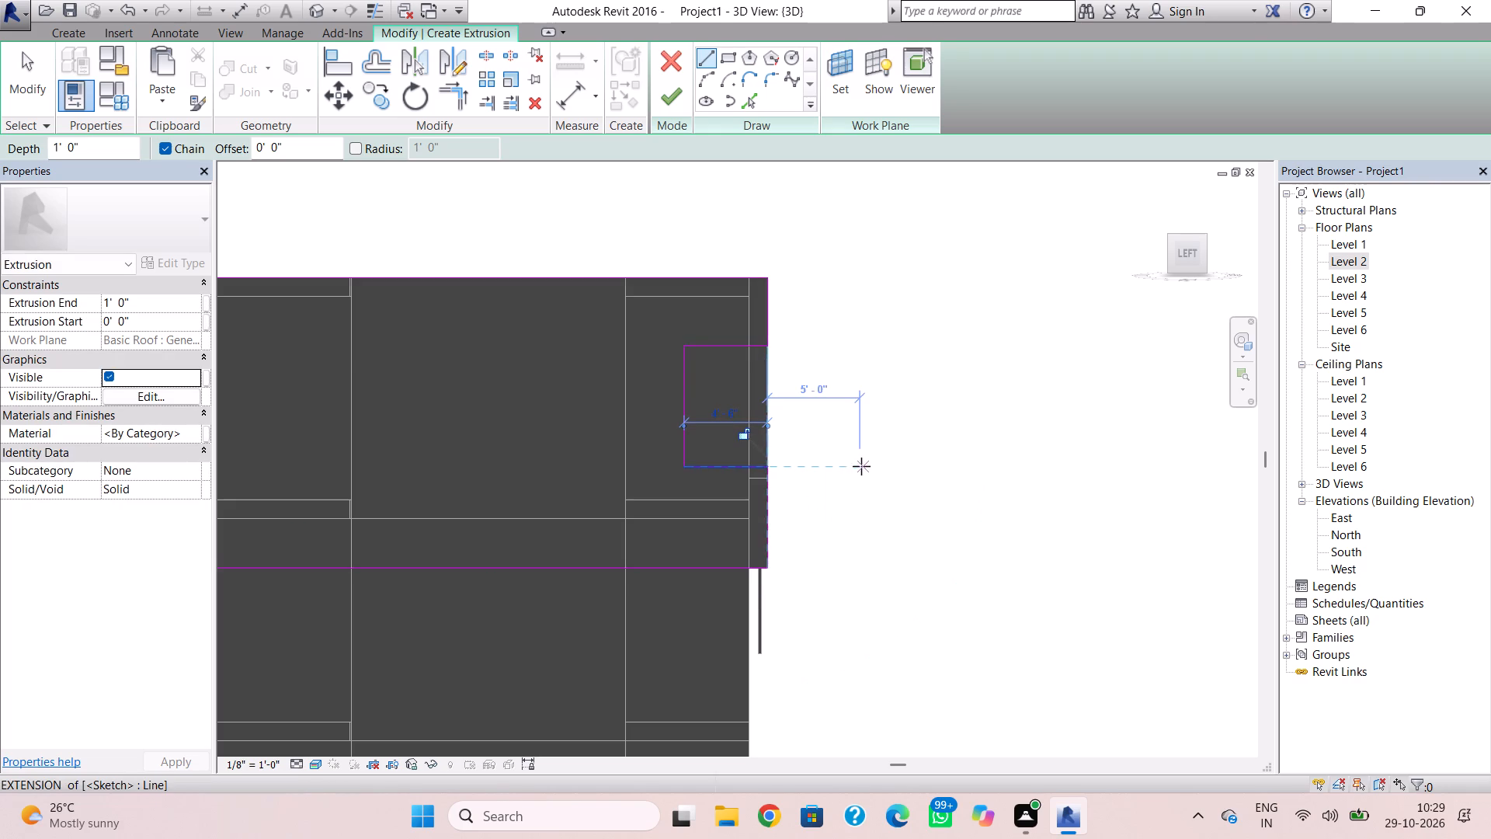
key(Escape)
scroll(861, 463, down, 2)
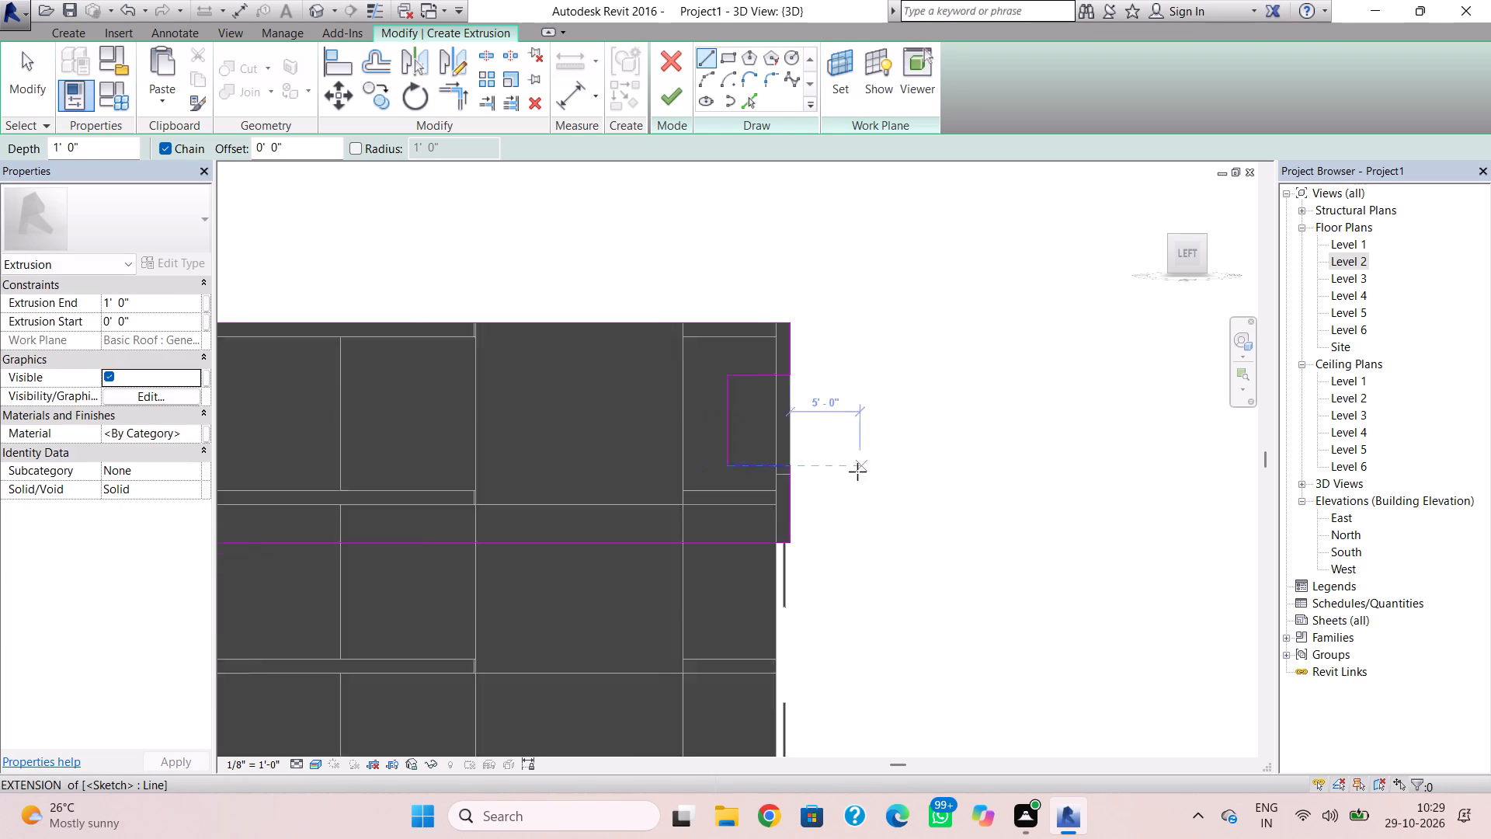
scroll(857, 472, down, 1)
key(Escape)
Sketch a rectangle about 1'-7" wide at the profile's rear end, from the front notch's upper level to the building wall's edge.
scroll(471, 499, down, 1)
middle_drag(581, 514, 594, 514)
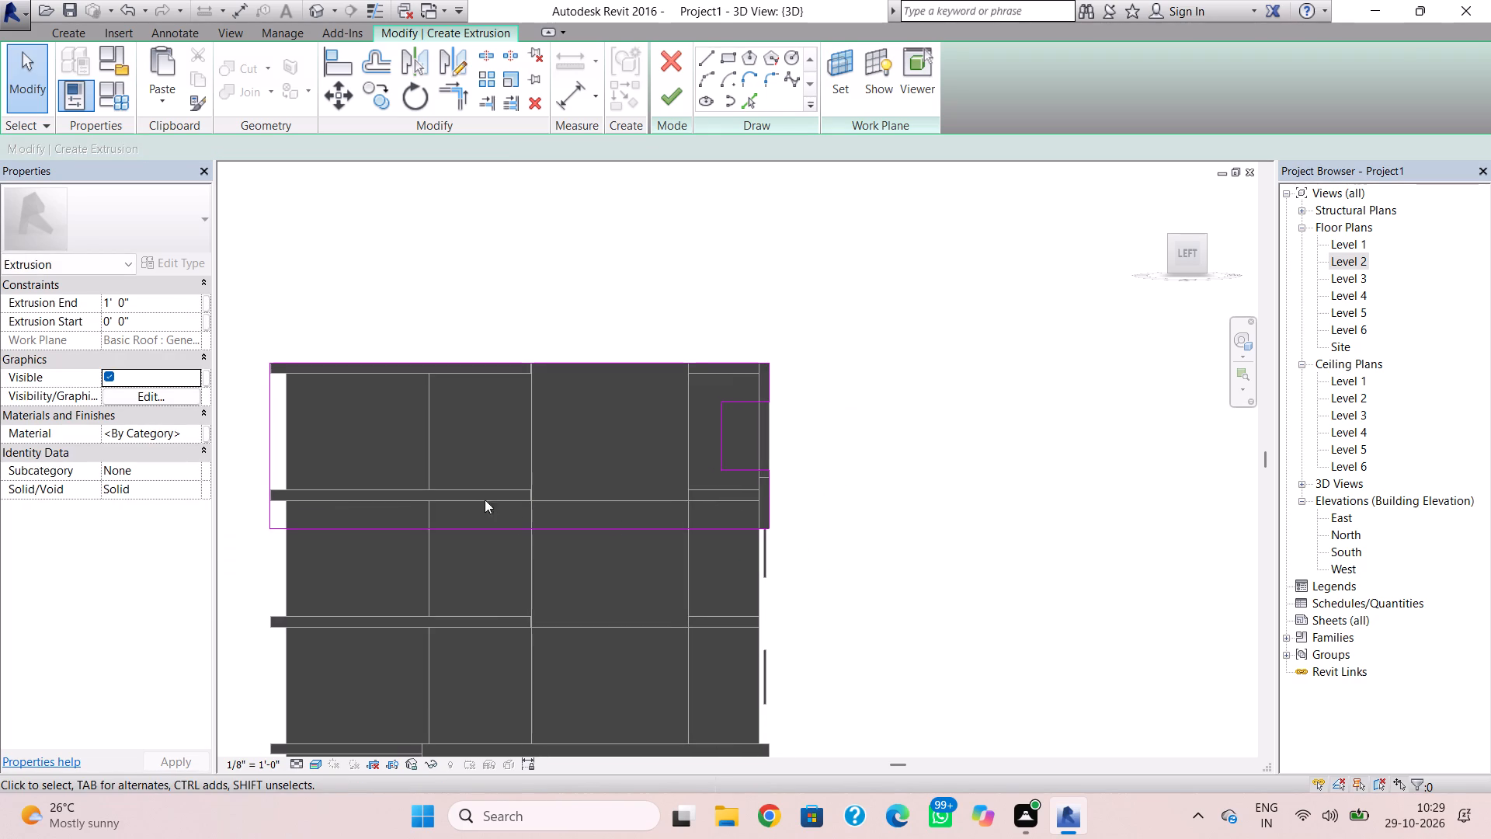
click(721, 50)
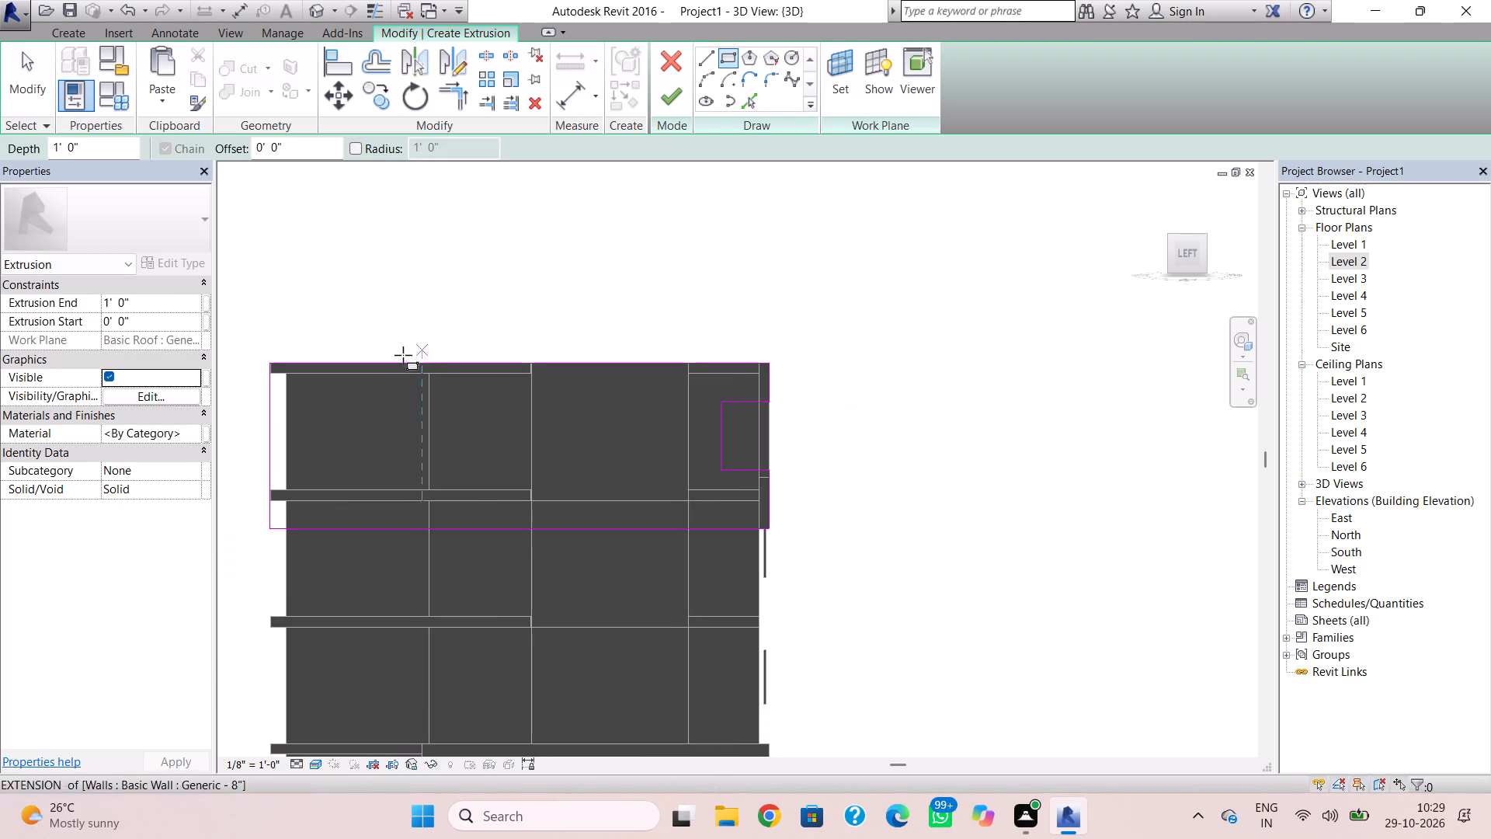
scroll(312, 377, up, 2)
middle_drag(321, 381, 384, 372)
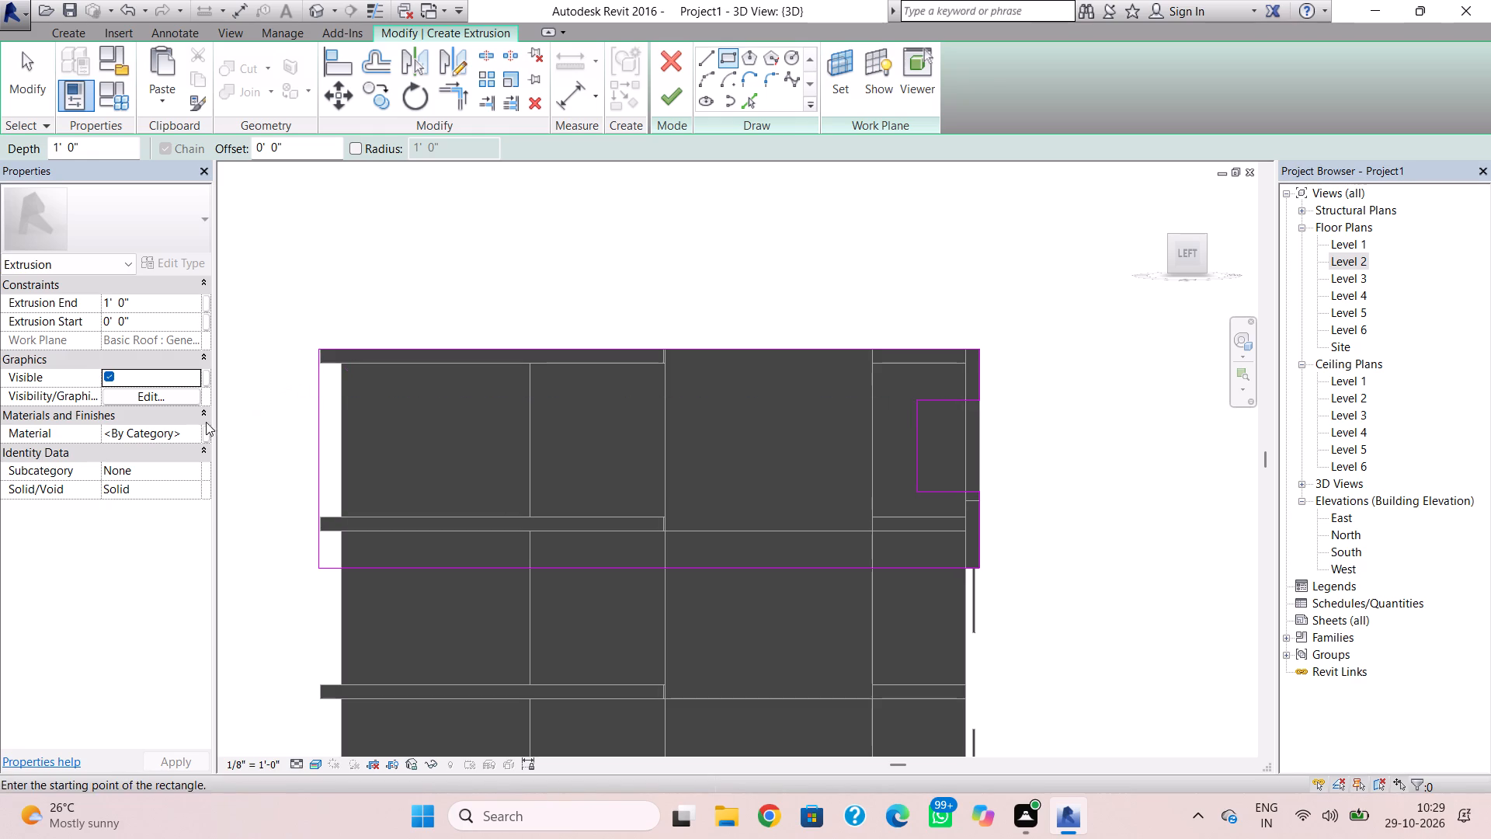
click(319, 406)
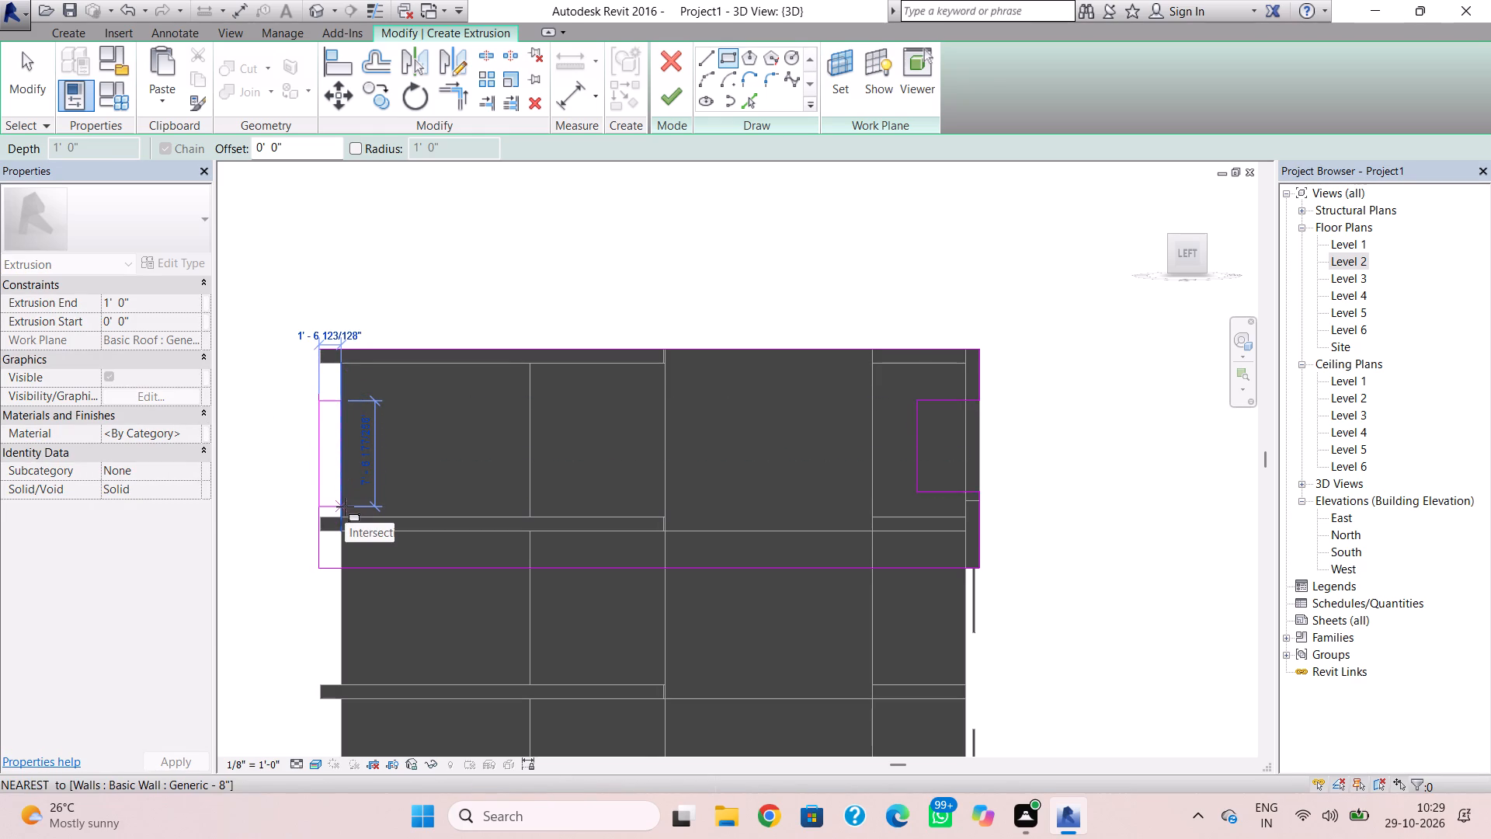
click(345, 507)
key(Escape)
key(Escape)
Delete the overlapping outer vertical edges of the small and large rectangles at the rear end.
click(315, 476)
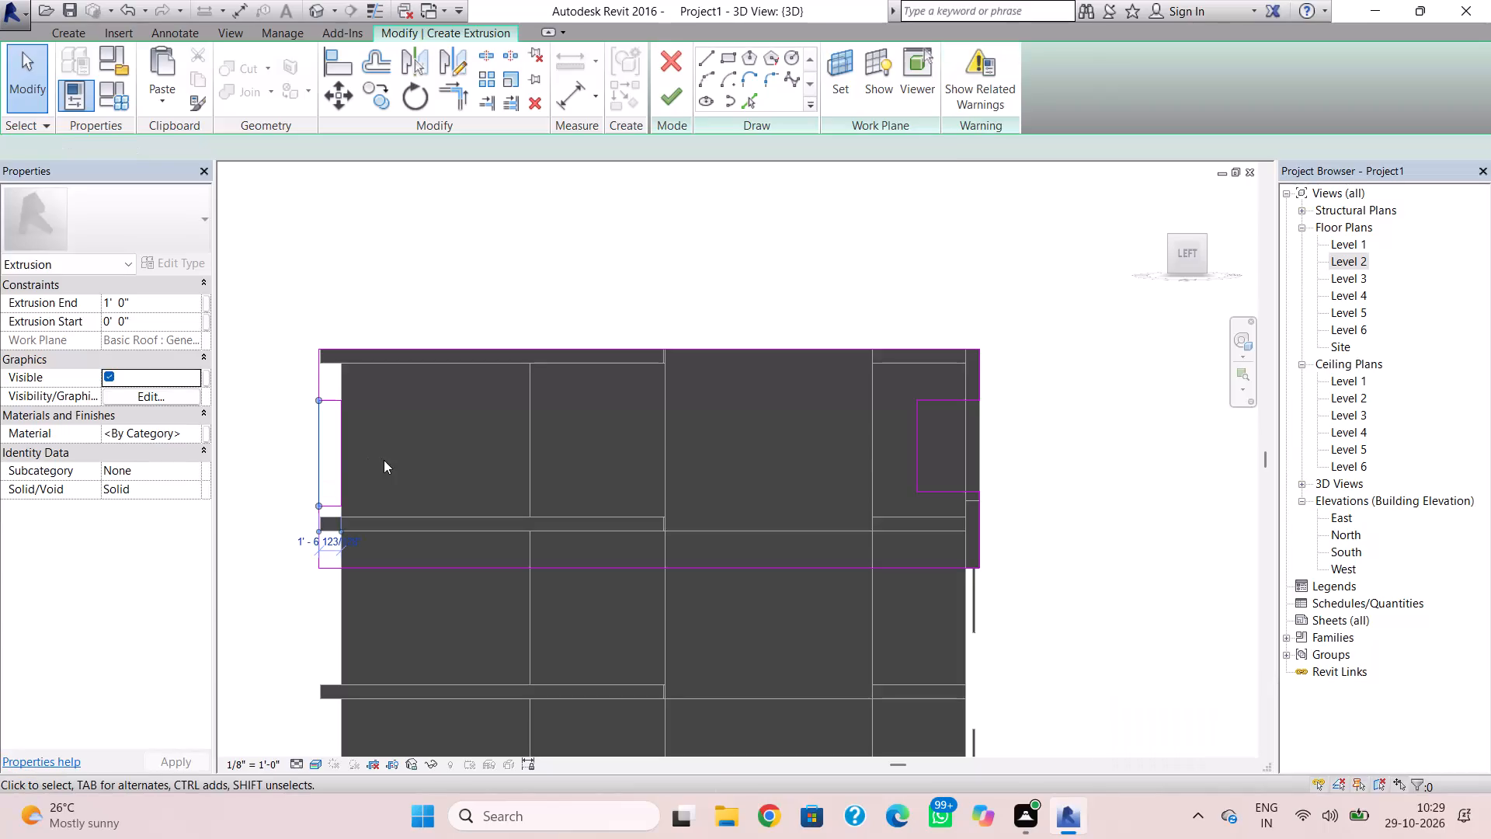
key(Delete)
click(326, 470)
key(Delete)
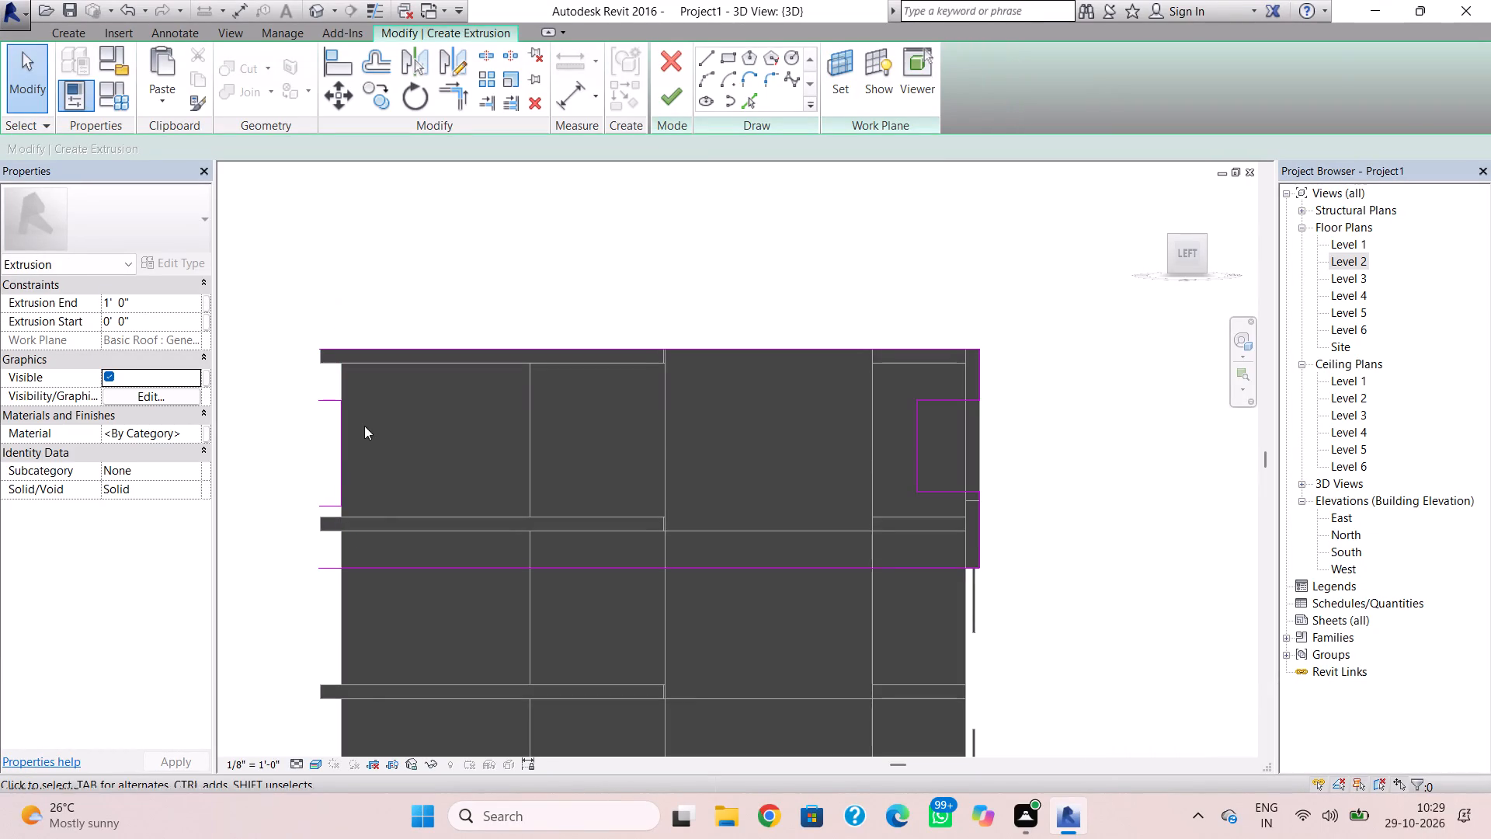
Close the profile with vertical lines above and below the rear notch, and finish the 1' deep extrusion.
click(713, 62)
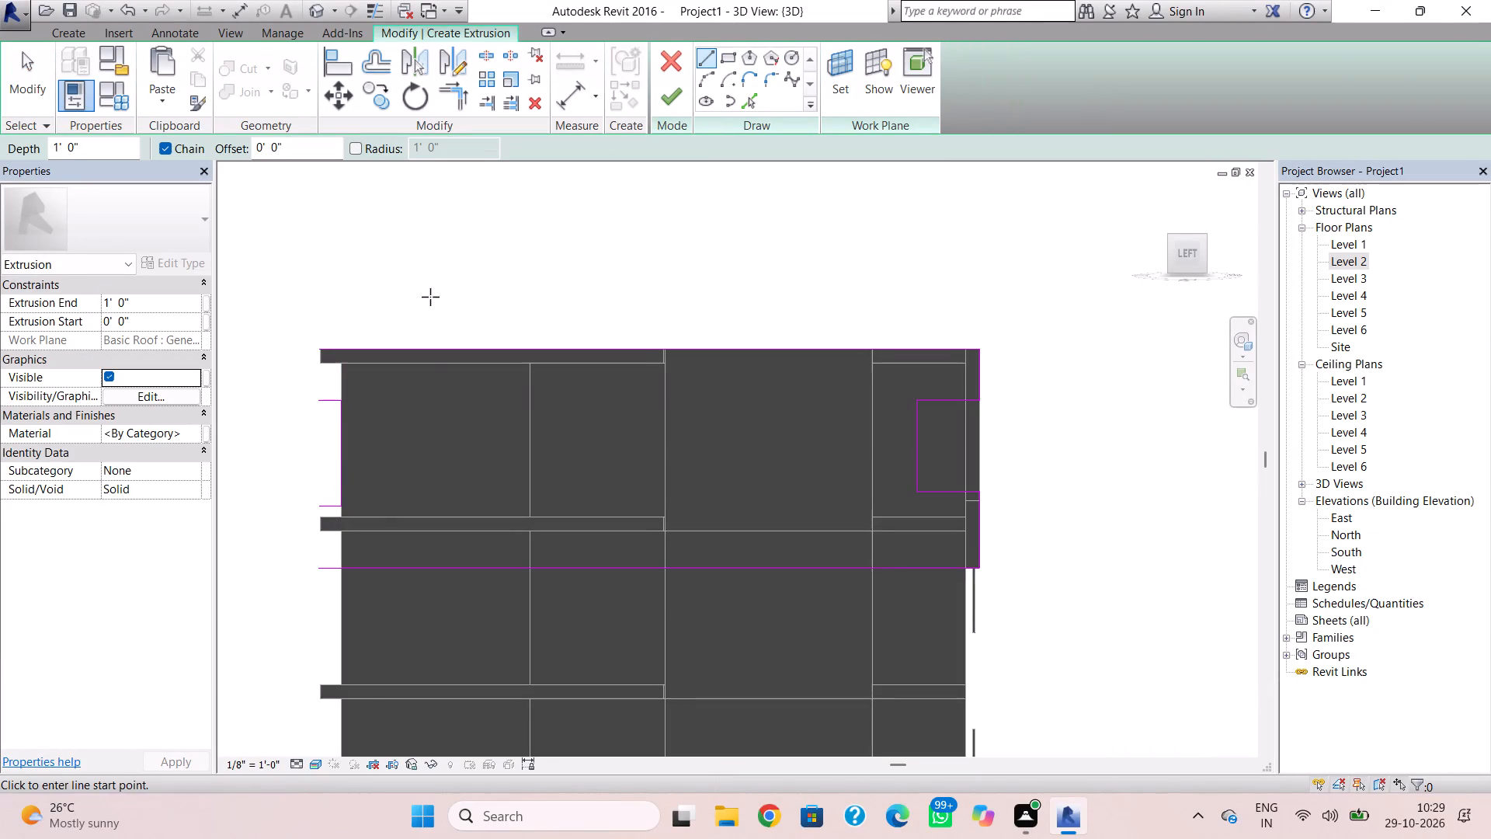
scroll(320, 343, up, 2)
click(318, 356)
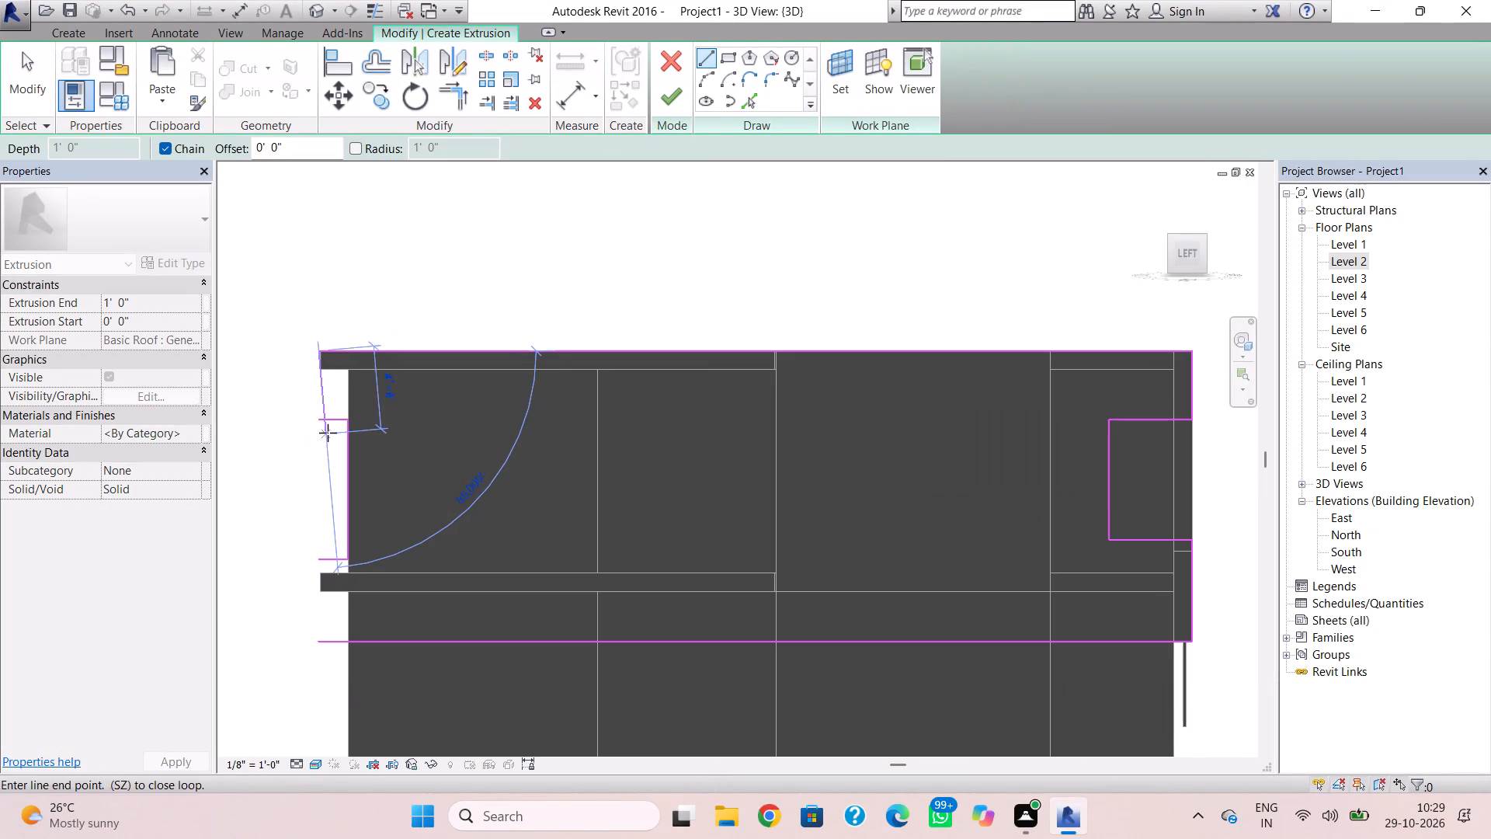
click(327, 426)
click(317, 559)
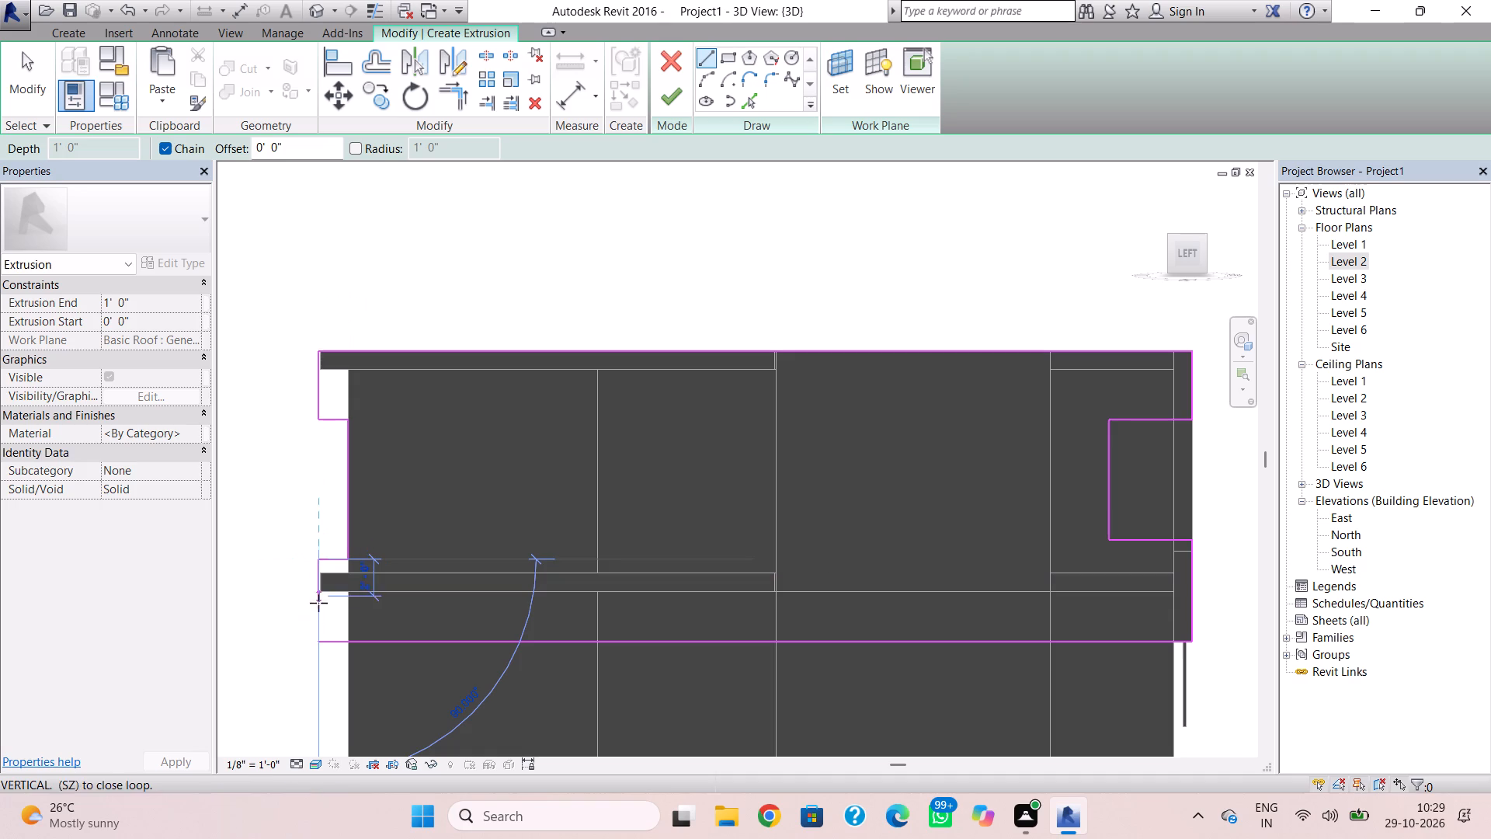
click(320, 643)
click(665, 92)
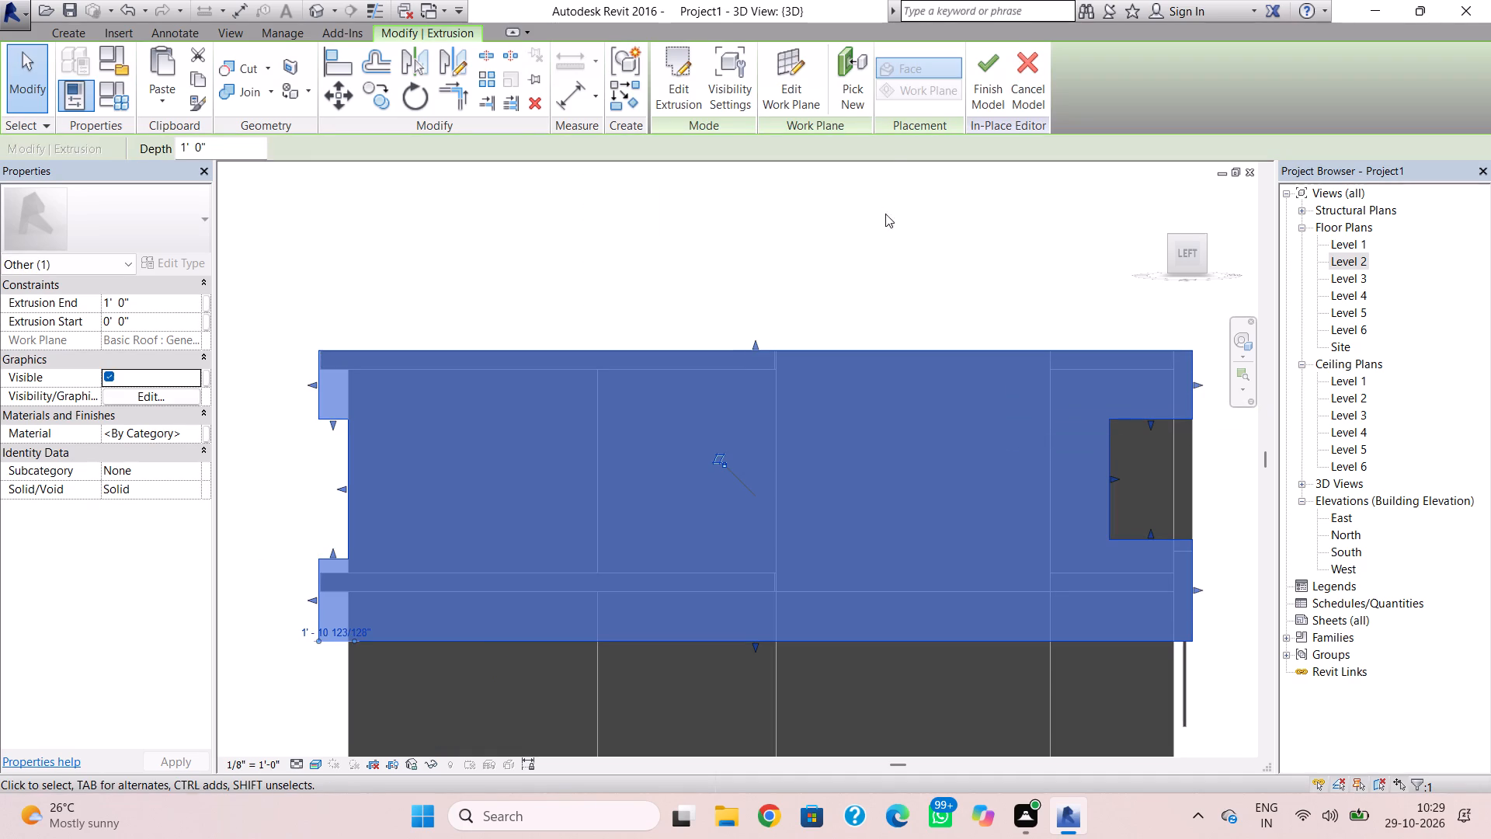
Add a rectangular window opening about 7'-8" wide to the top-storey left facade extrusion's sketch, and finish the sketch.
click(688, 80)
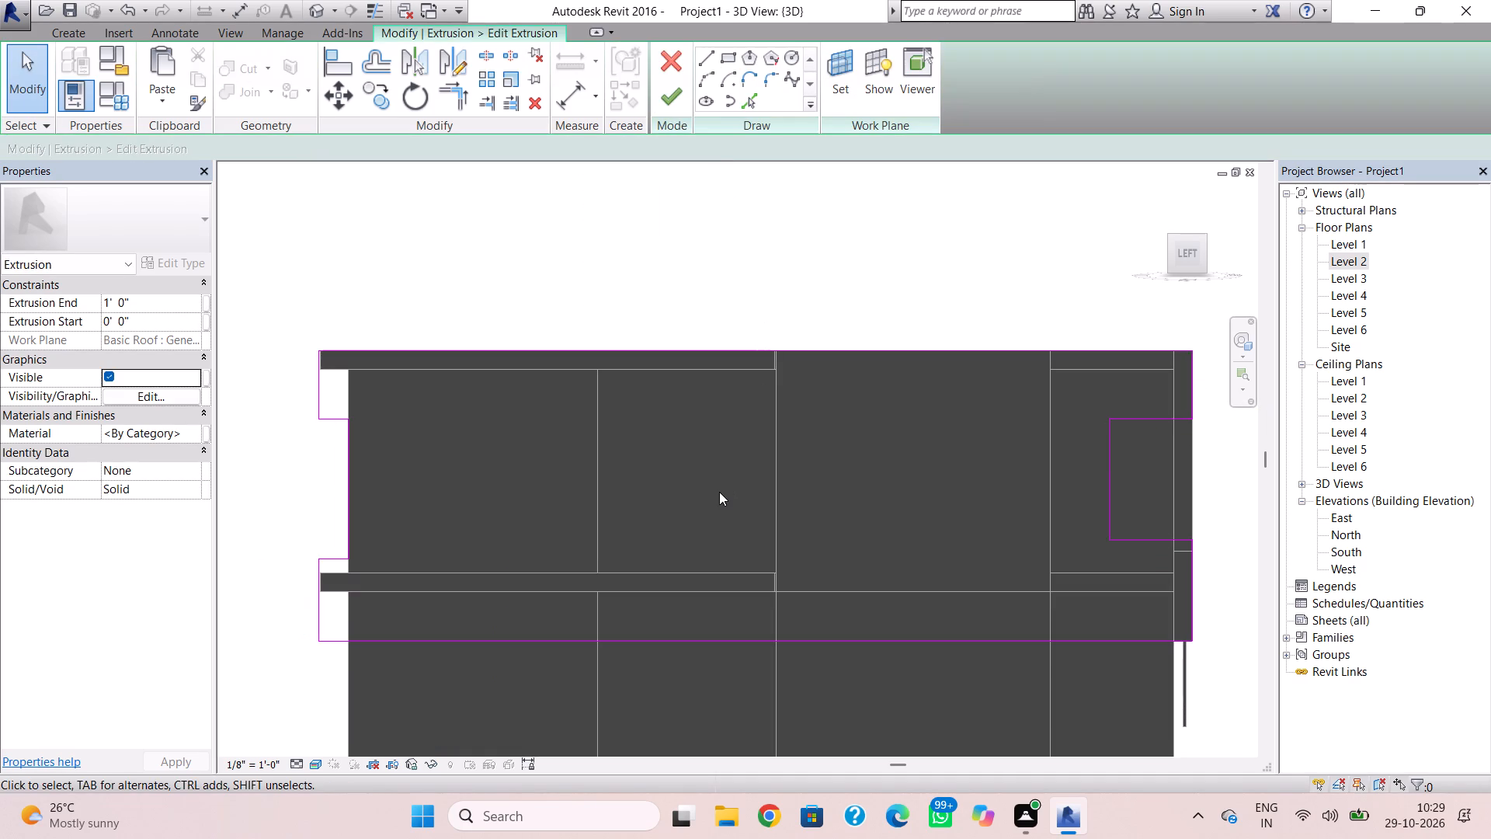
middle_drag(704, 227, 721, 176)
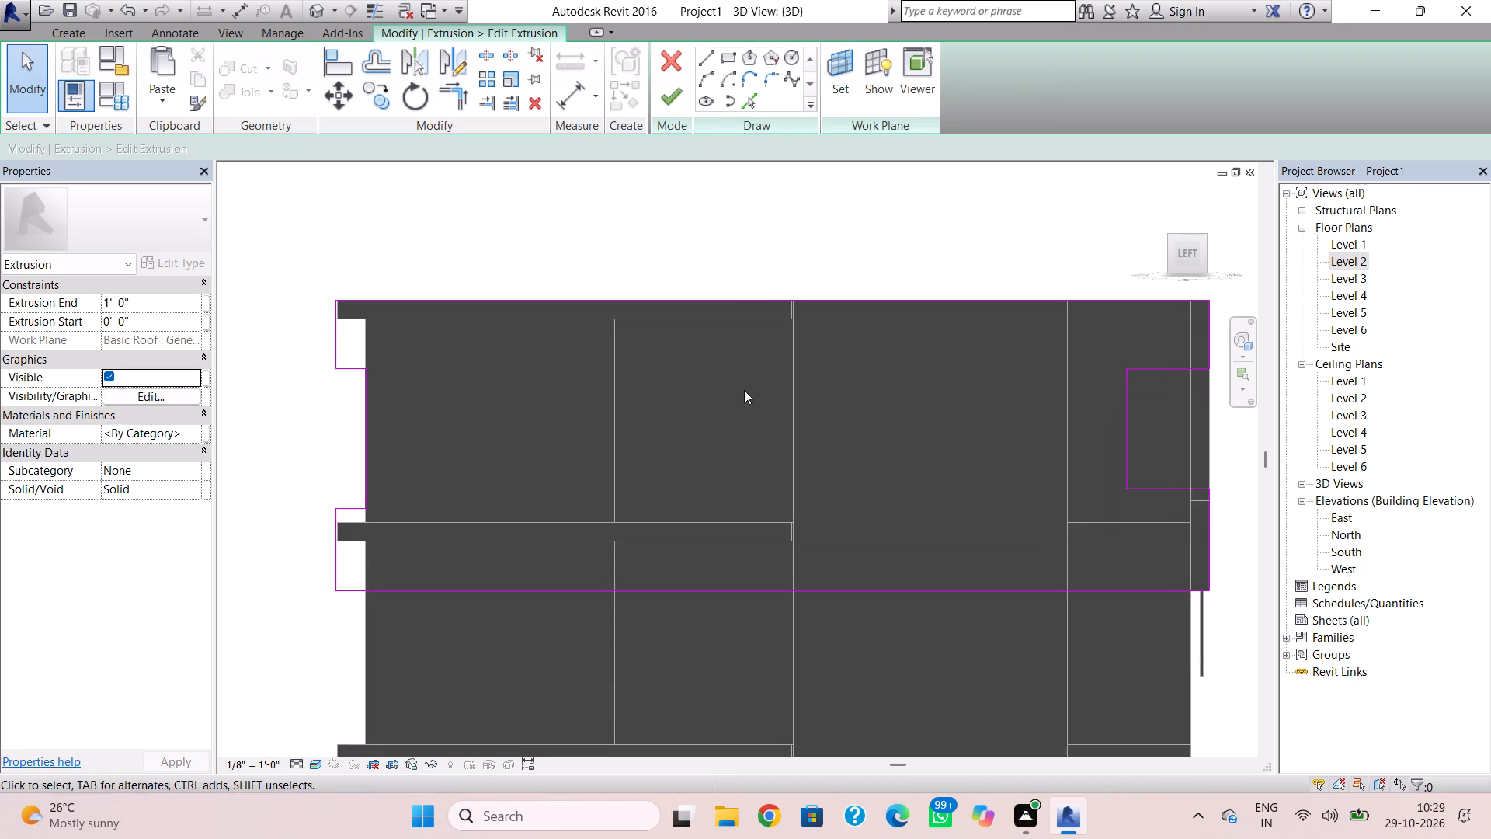
scroll(744, 392, down, 2)
middle_drag(745, 390, 746, 336)
scroll(814, 446, down, 1)
middle_drag(813, 444, 801, 370)
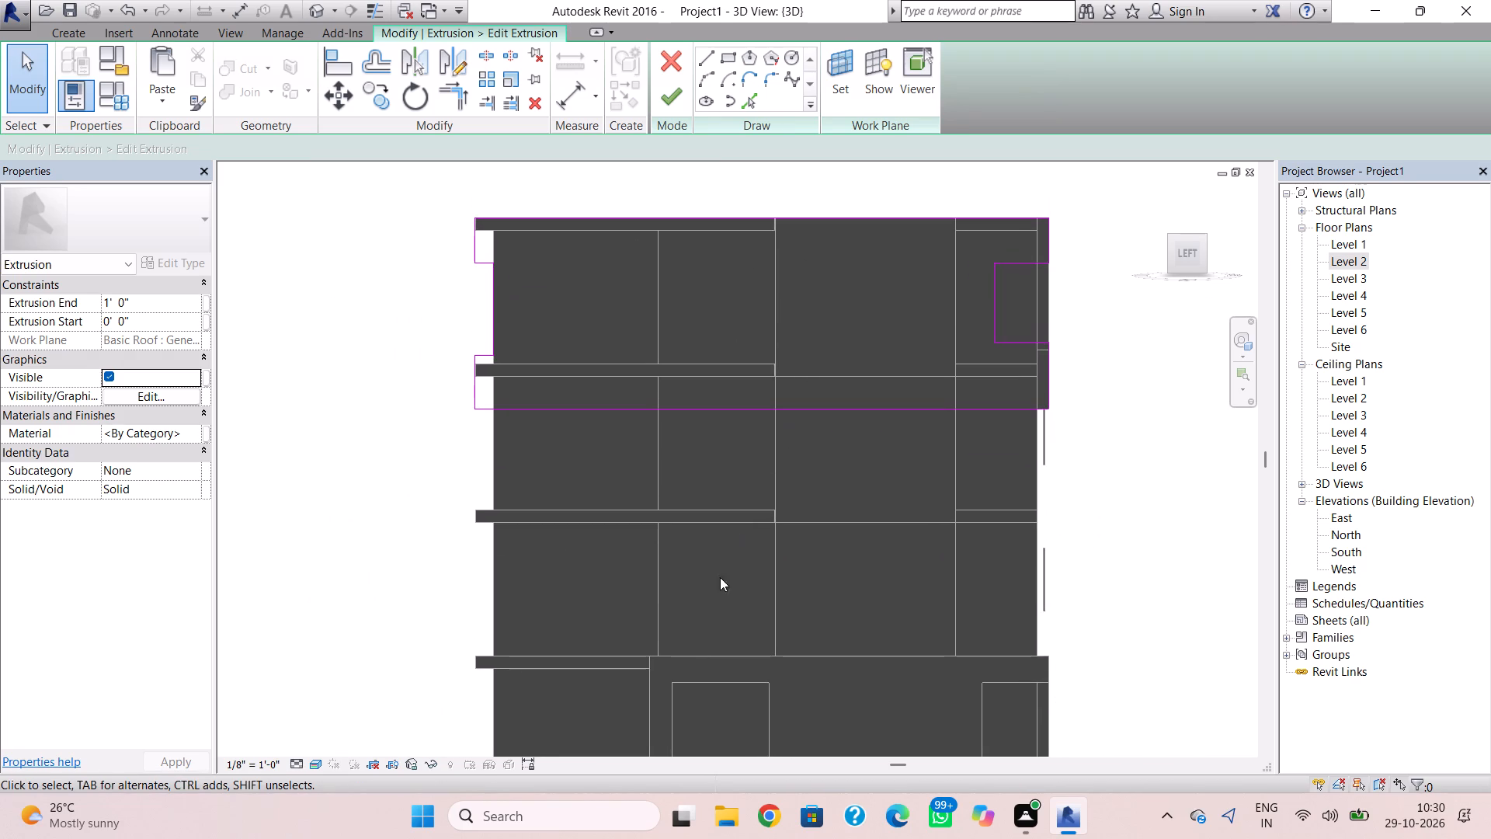
click(728, 55)
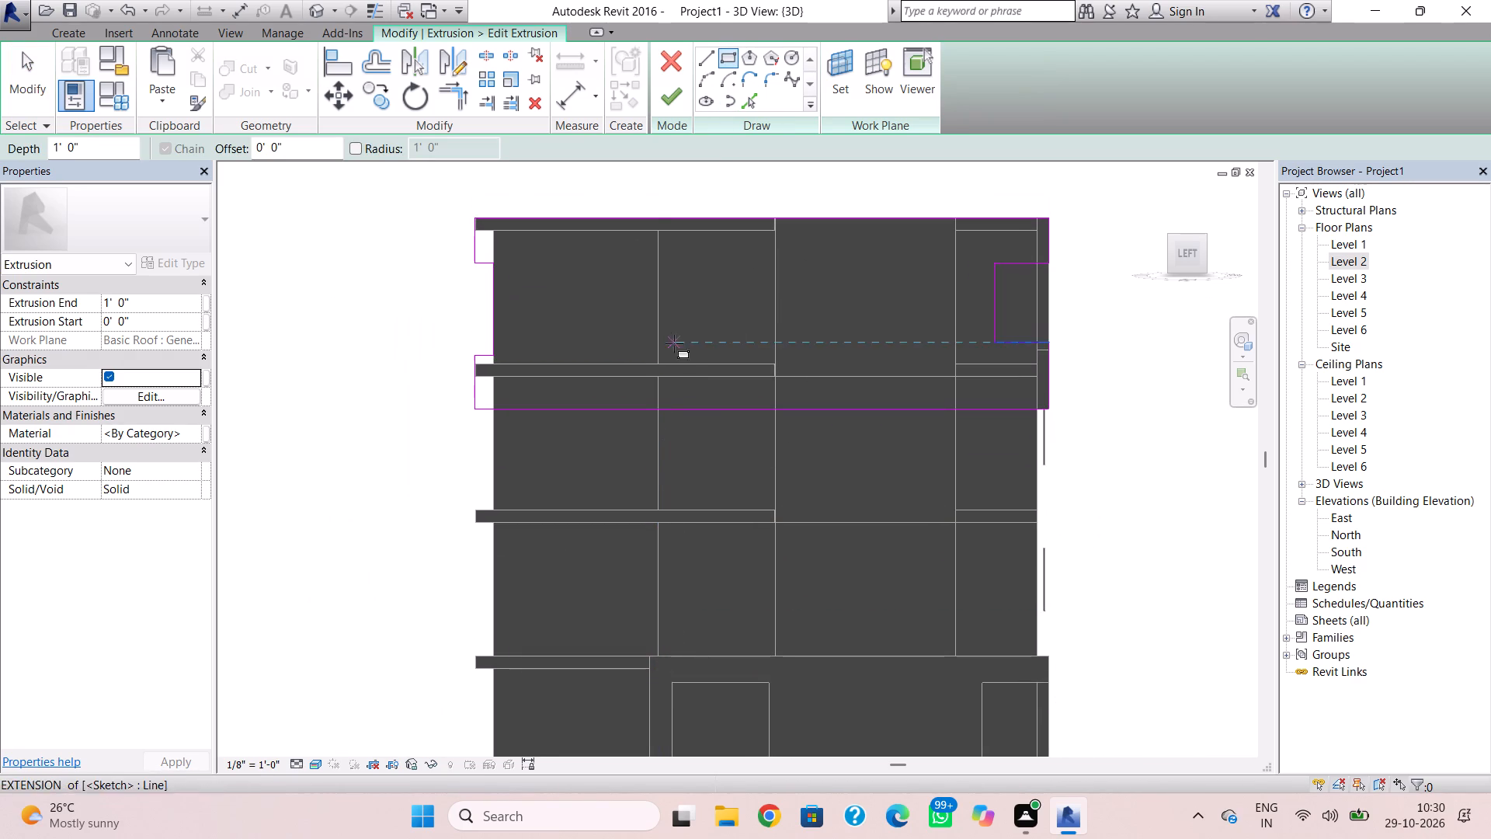
click(673, 251)
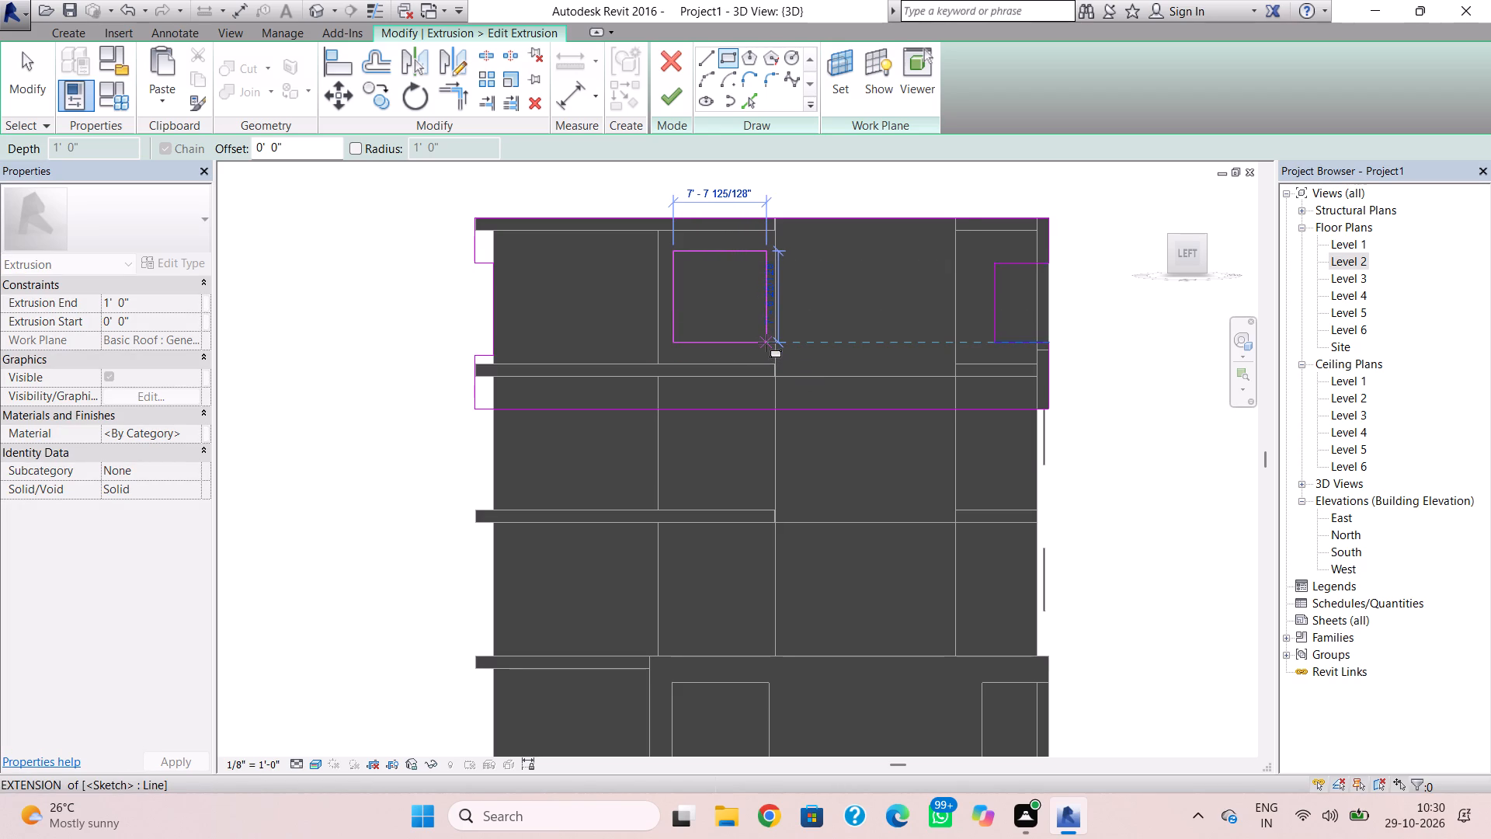
click(766, 343)
click(662, 91)
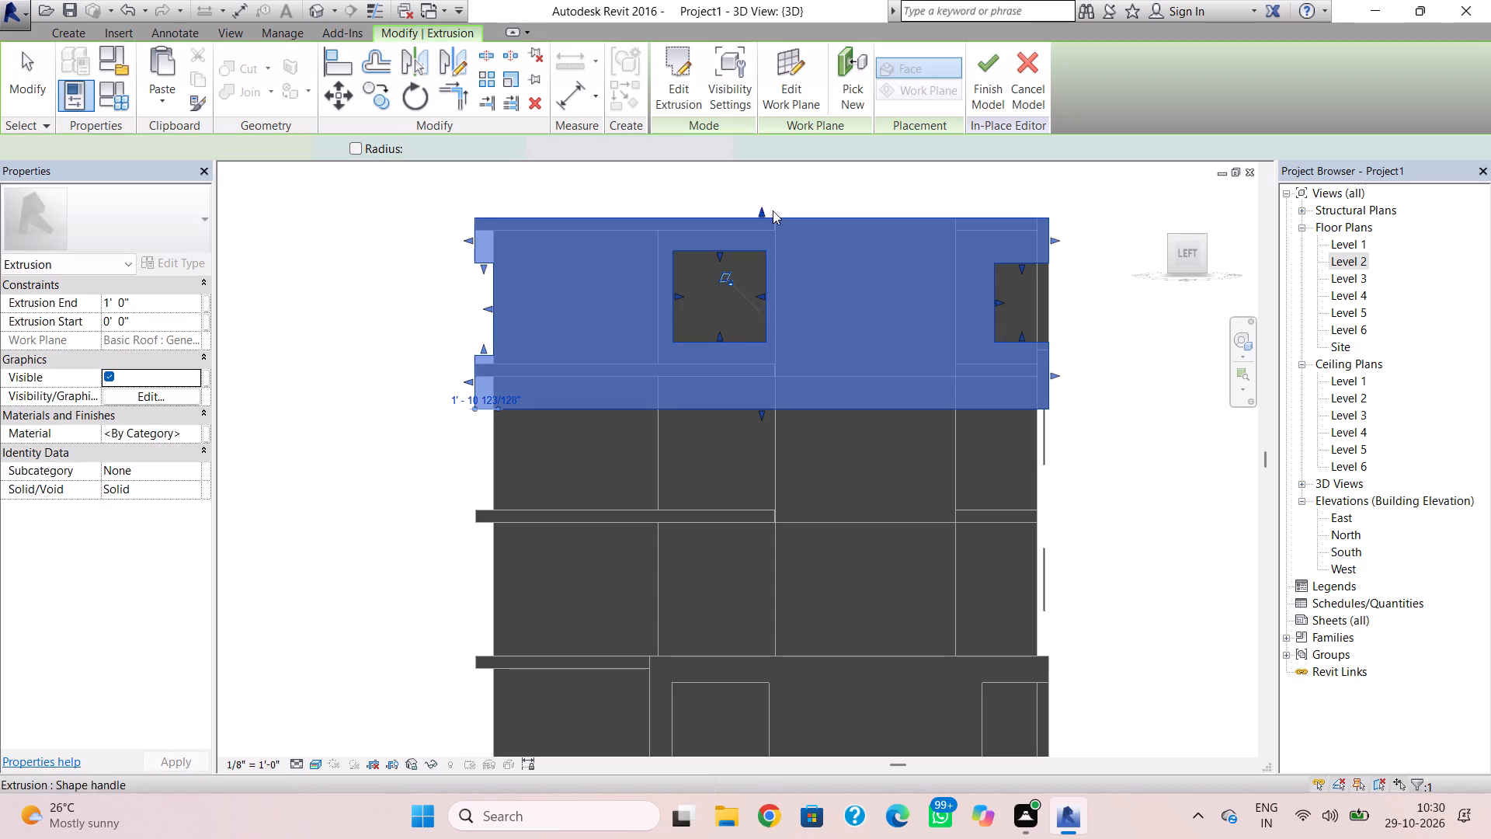
key(Escape)
scroll(960, 338, down, 3)
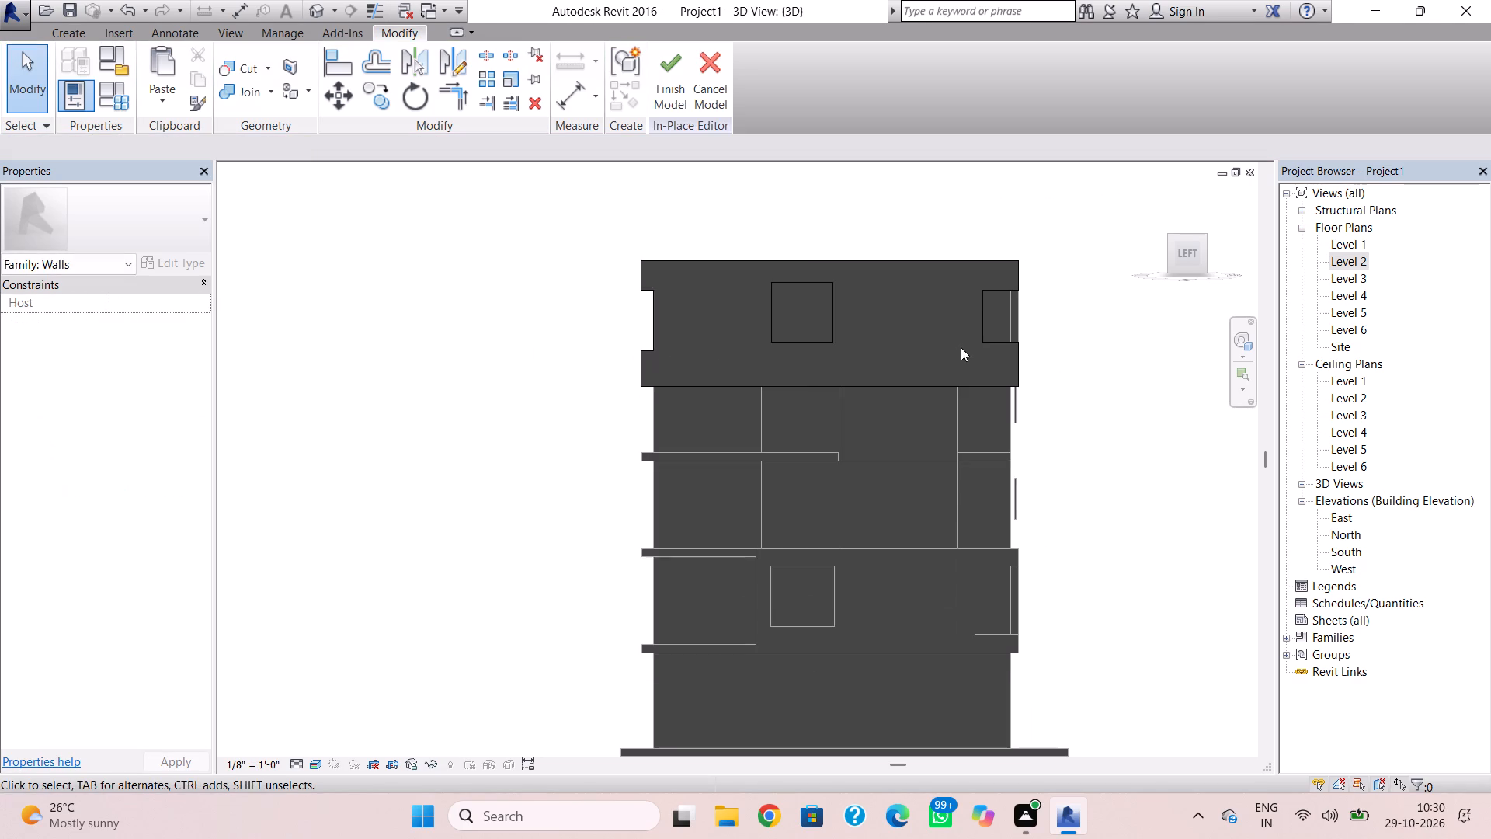
Stretch the new opening's bottom edge down and its sides outward, aligning the front-side edge with the wall line, and finish the in-place model.
click(807, 344)
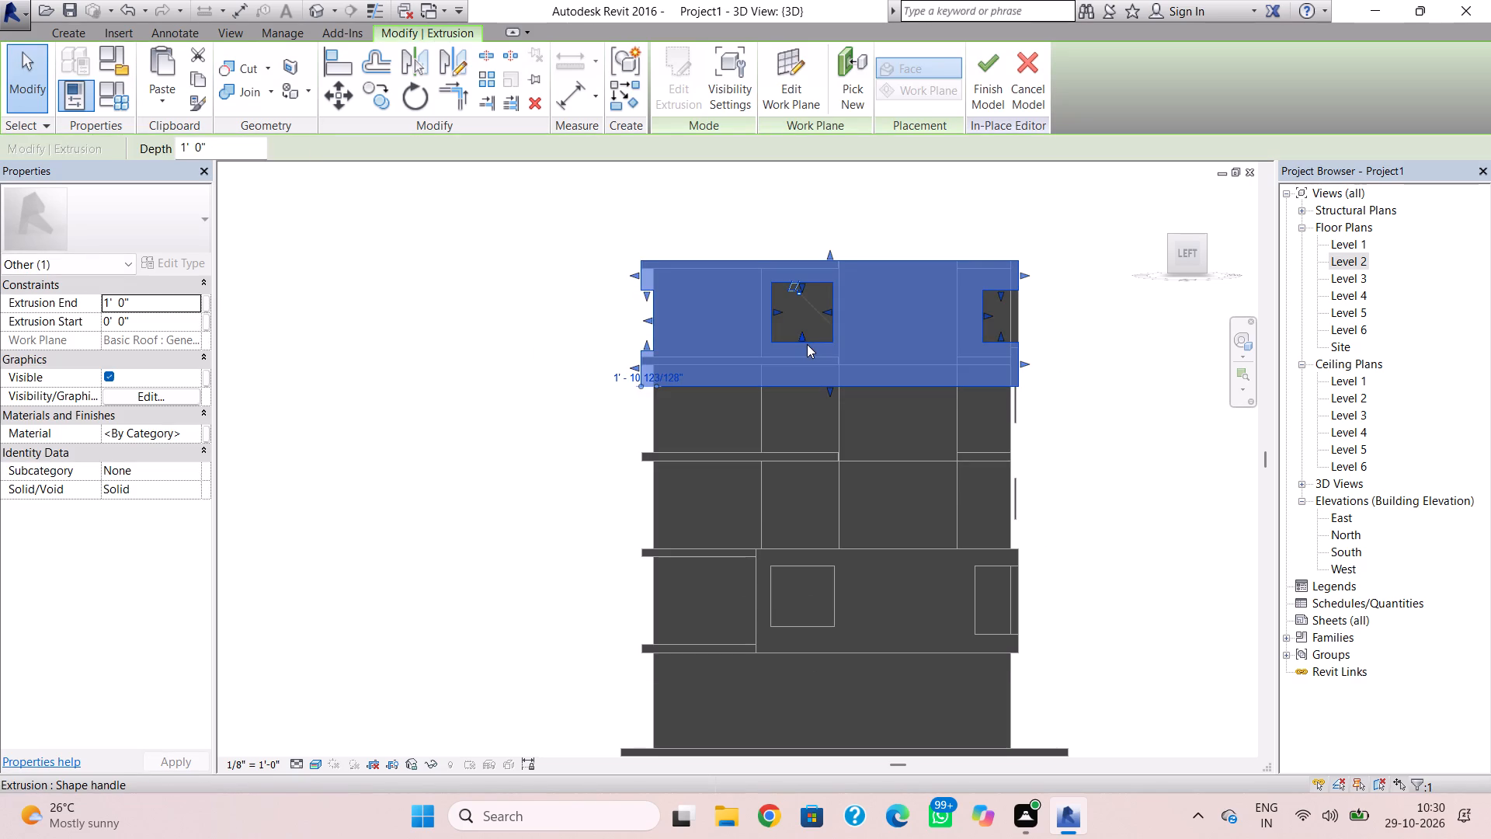
drag(802, 338, 803, 350)
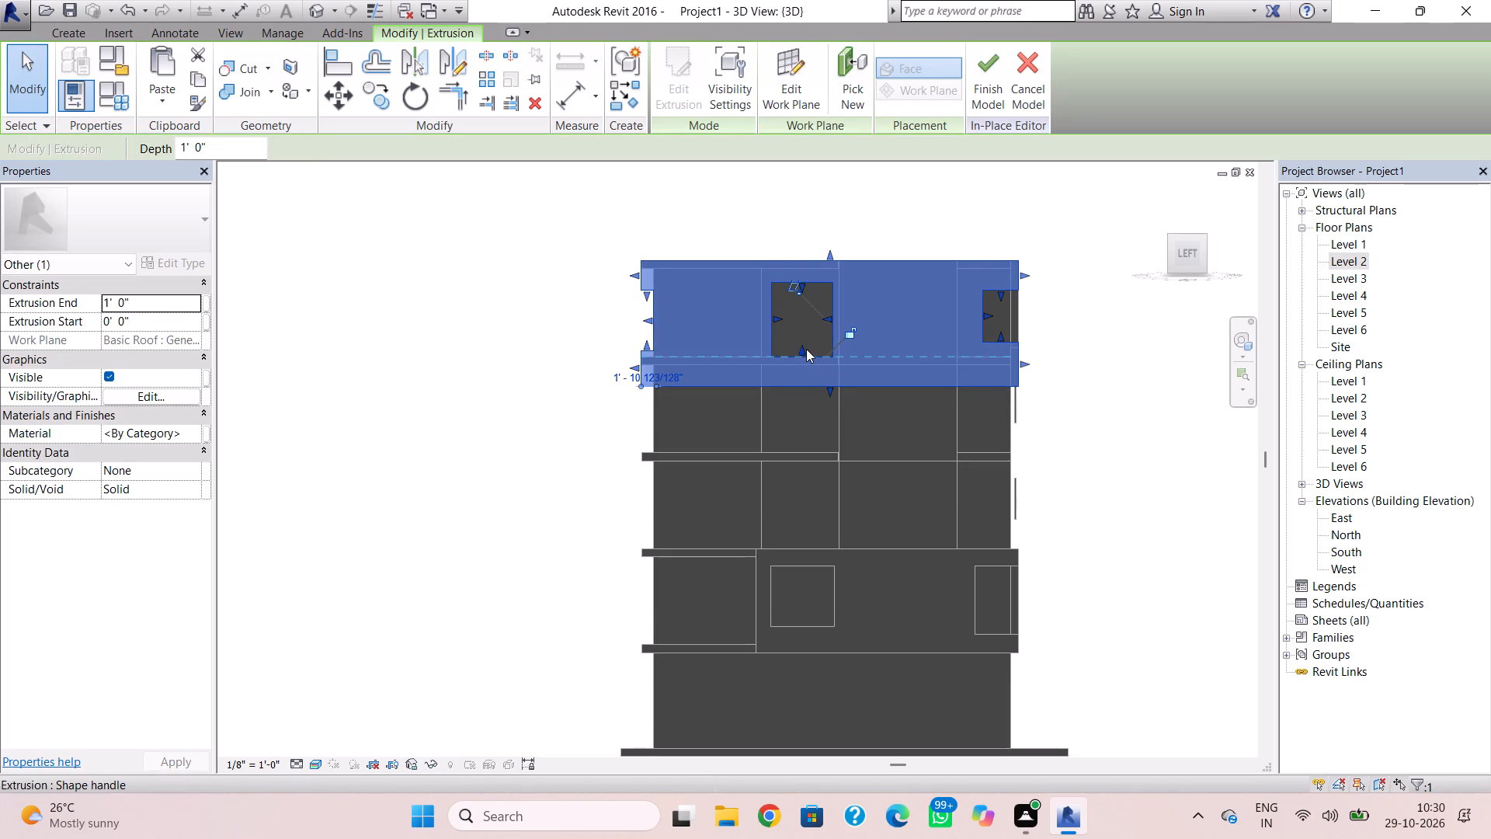
scroll(806, 349, up, 6)
click(798, 357)
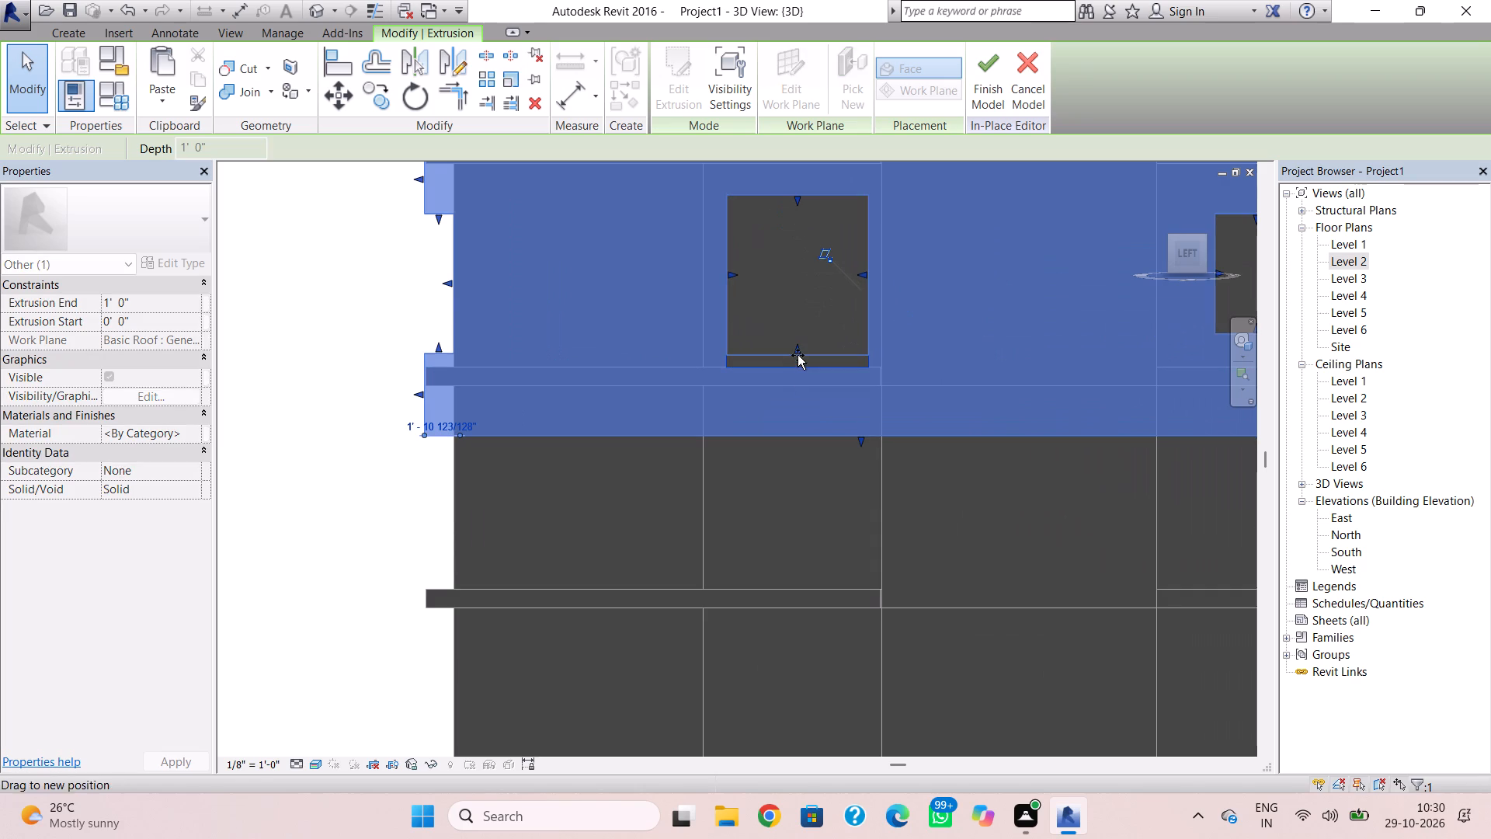
click(867, 273)
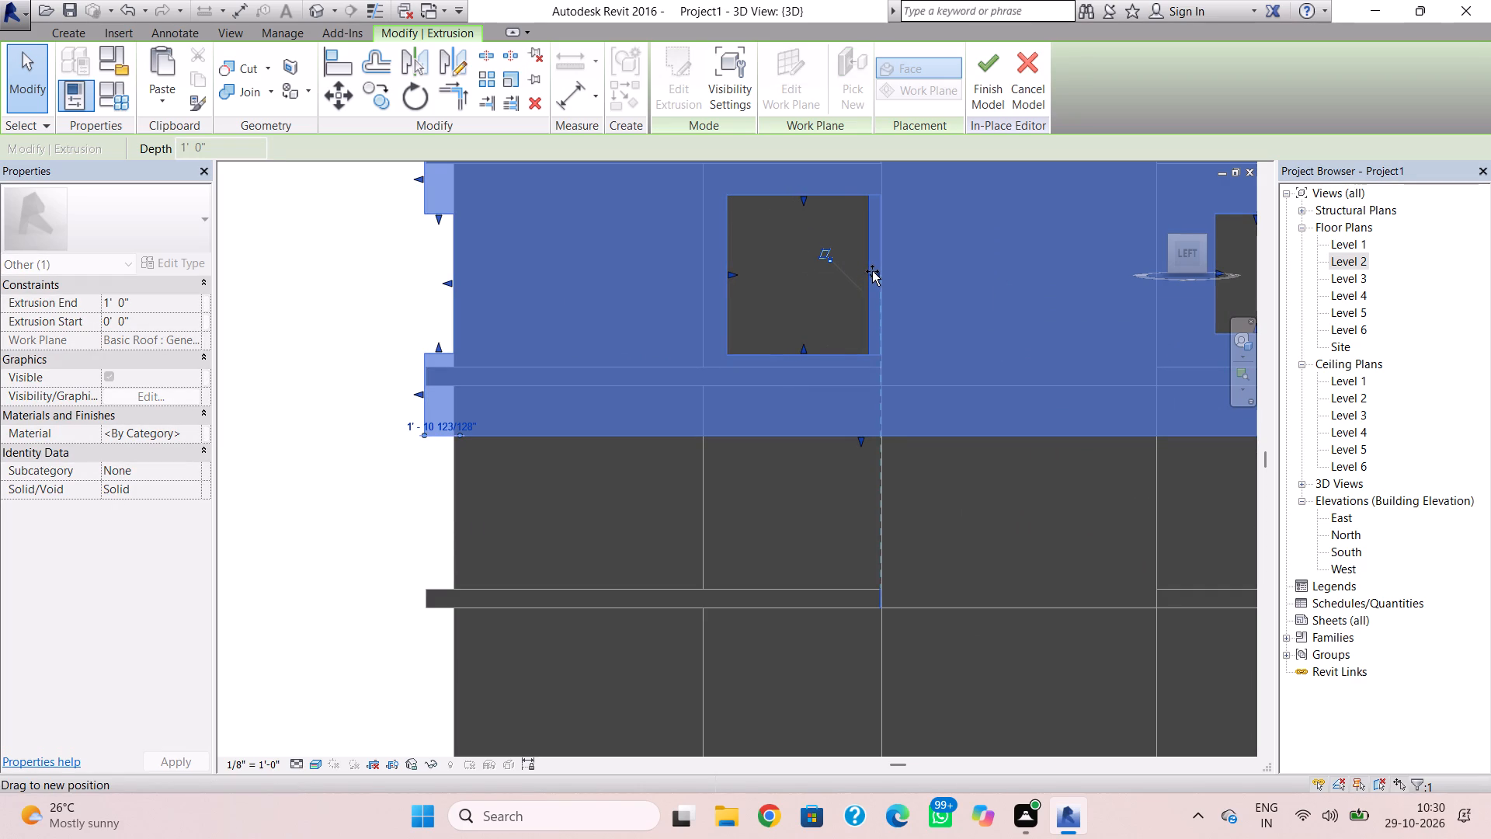
scroll(875, 277, up, 3)
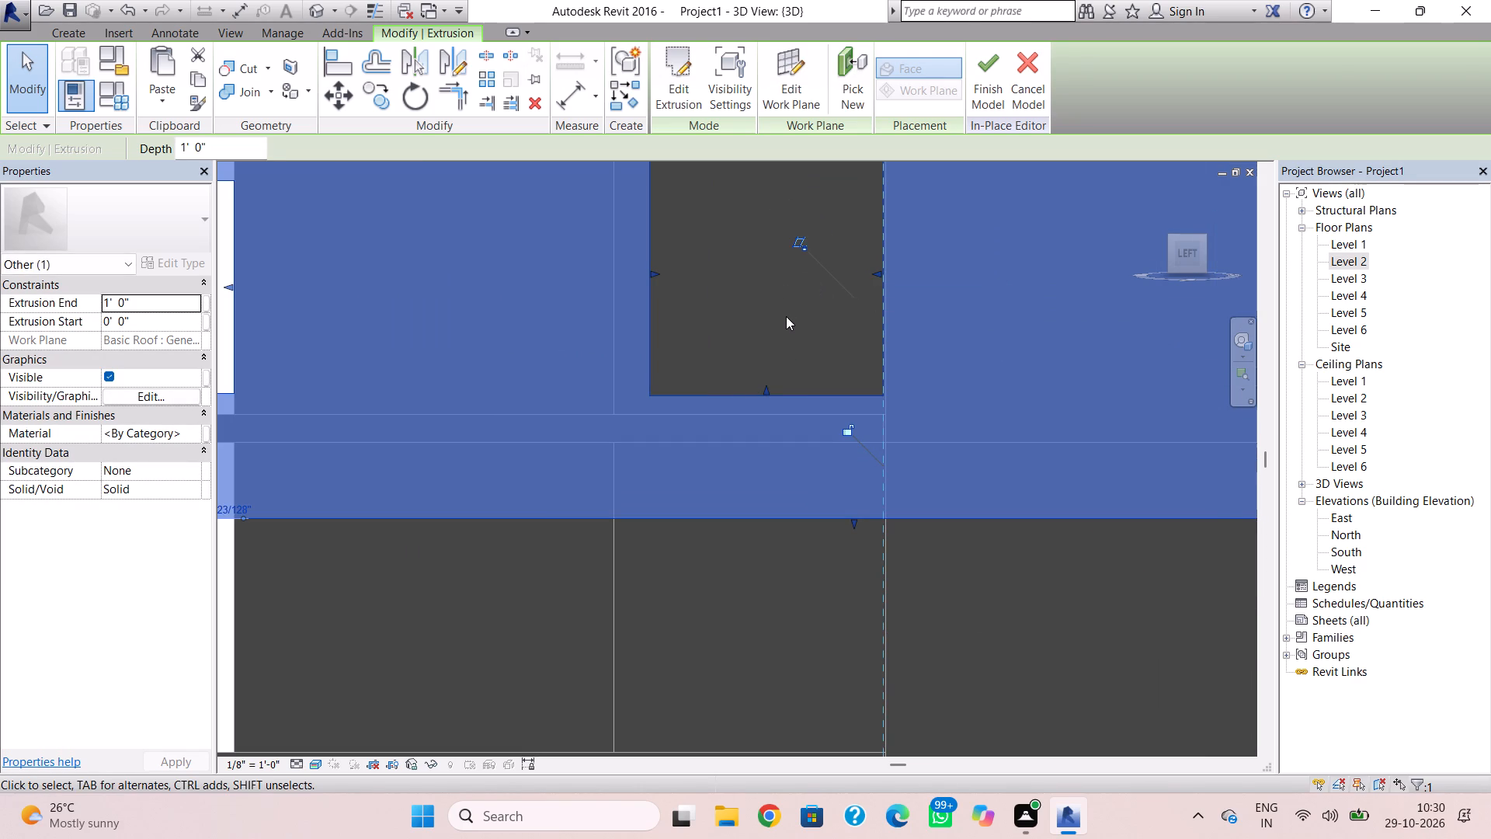
click(787, 322)
click(657, 296)
drag(655, 273, 634, 279)
scroll(697, 308, down, 3)
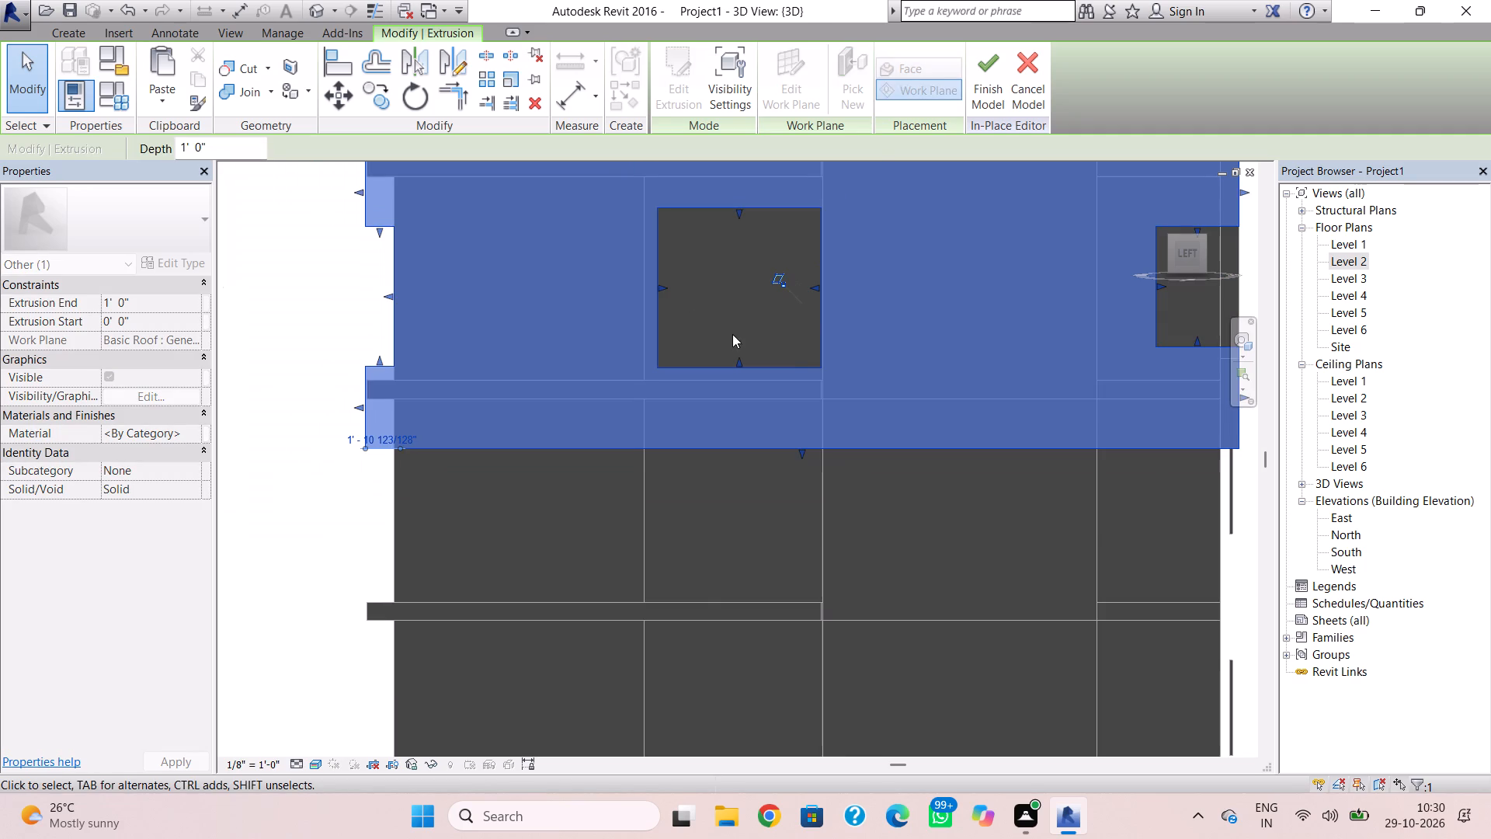
key(Escape)
scroll(890, 429, down, 3)
middle_drag(885, 399, 892, 283)
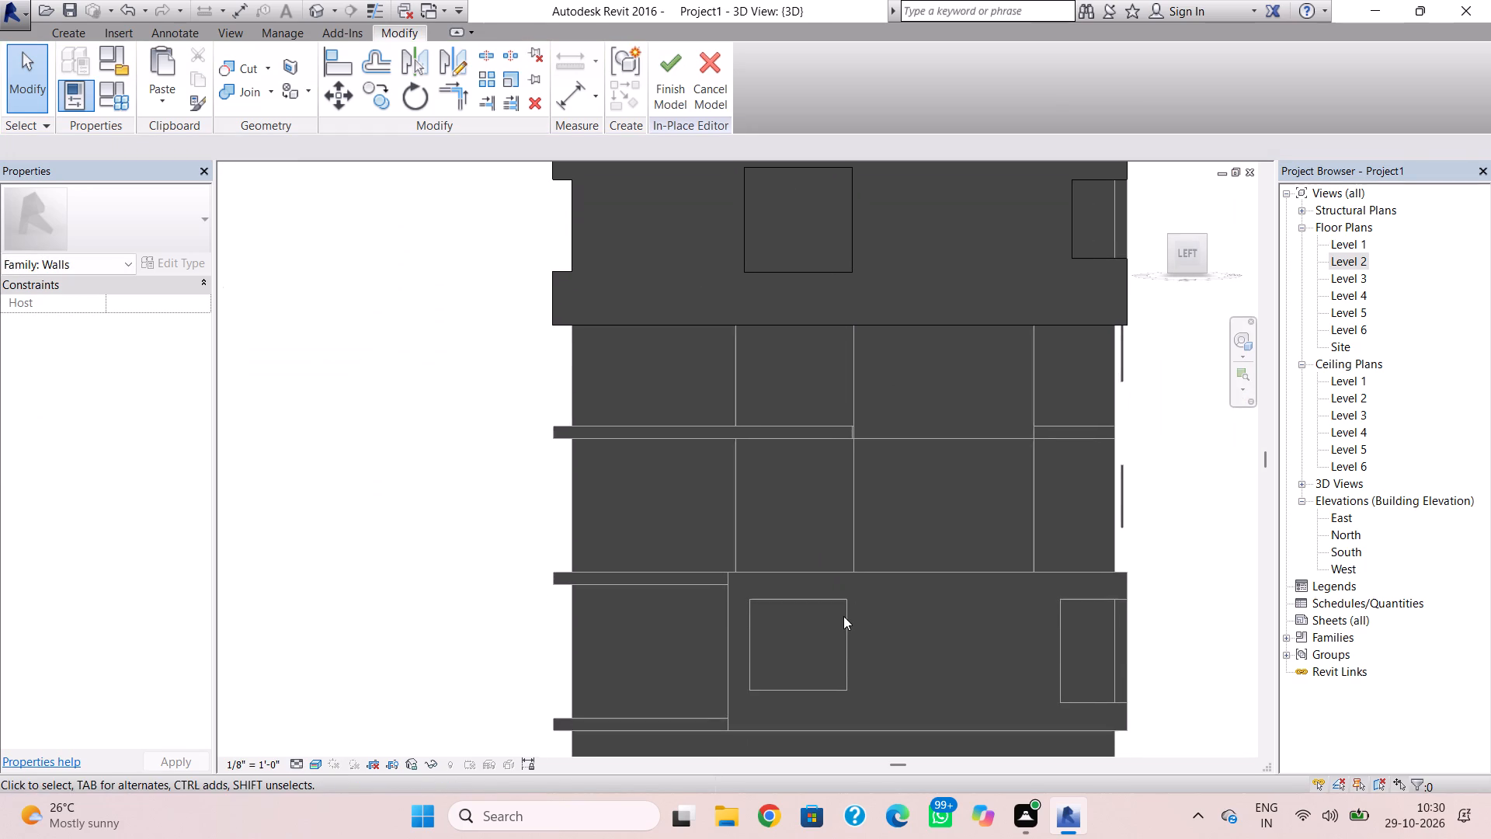
click(845, 616)
click(670, 75)
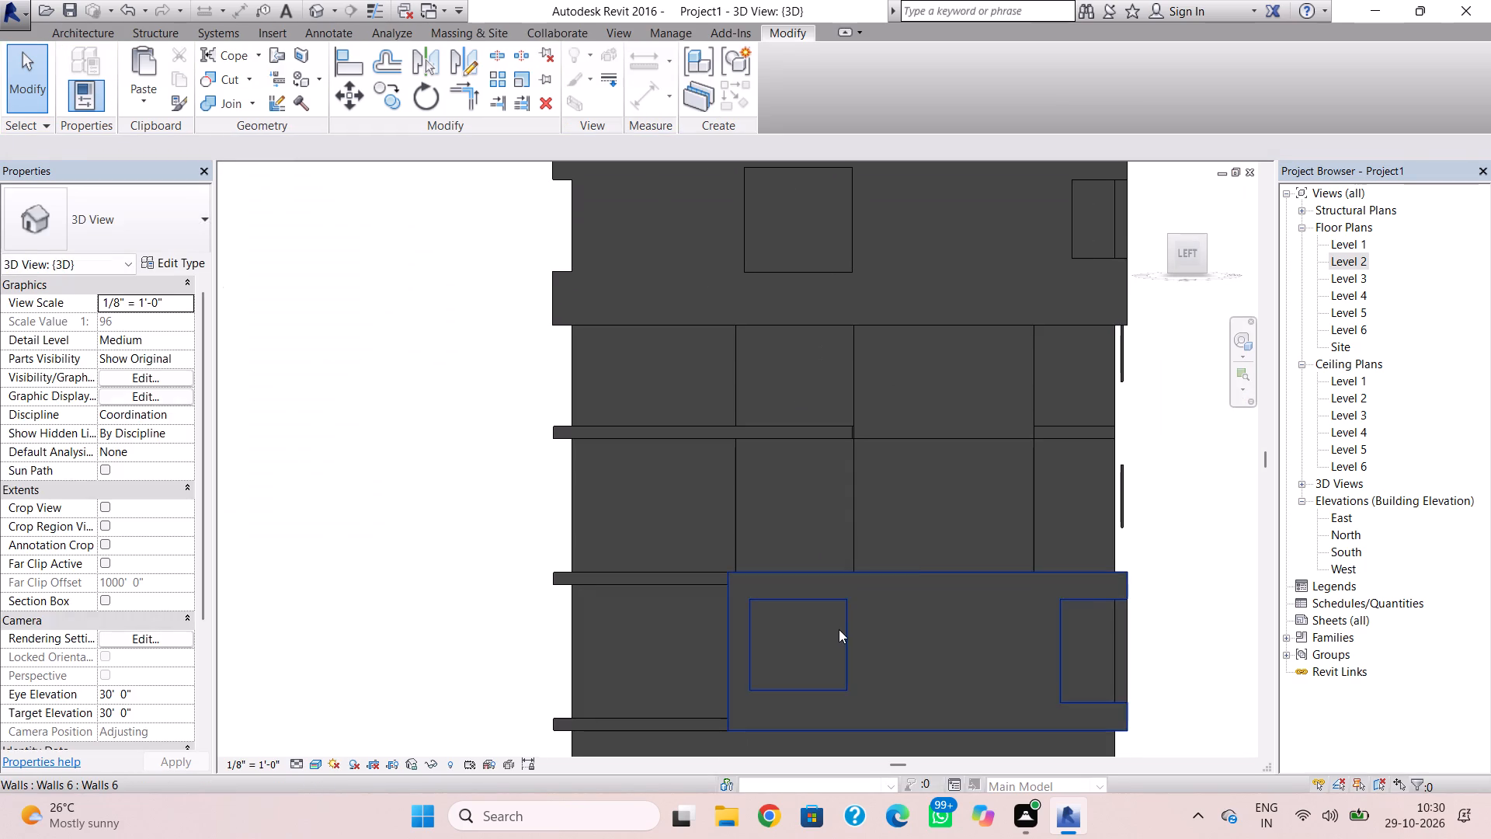
Widen the window opening in the lower left-facade extrusion on both sides, aligning its front-side edge with the wall line above.
click(839, 629)
scroll(850, 648, up, 2)
drag(838, 645, 859, 649)
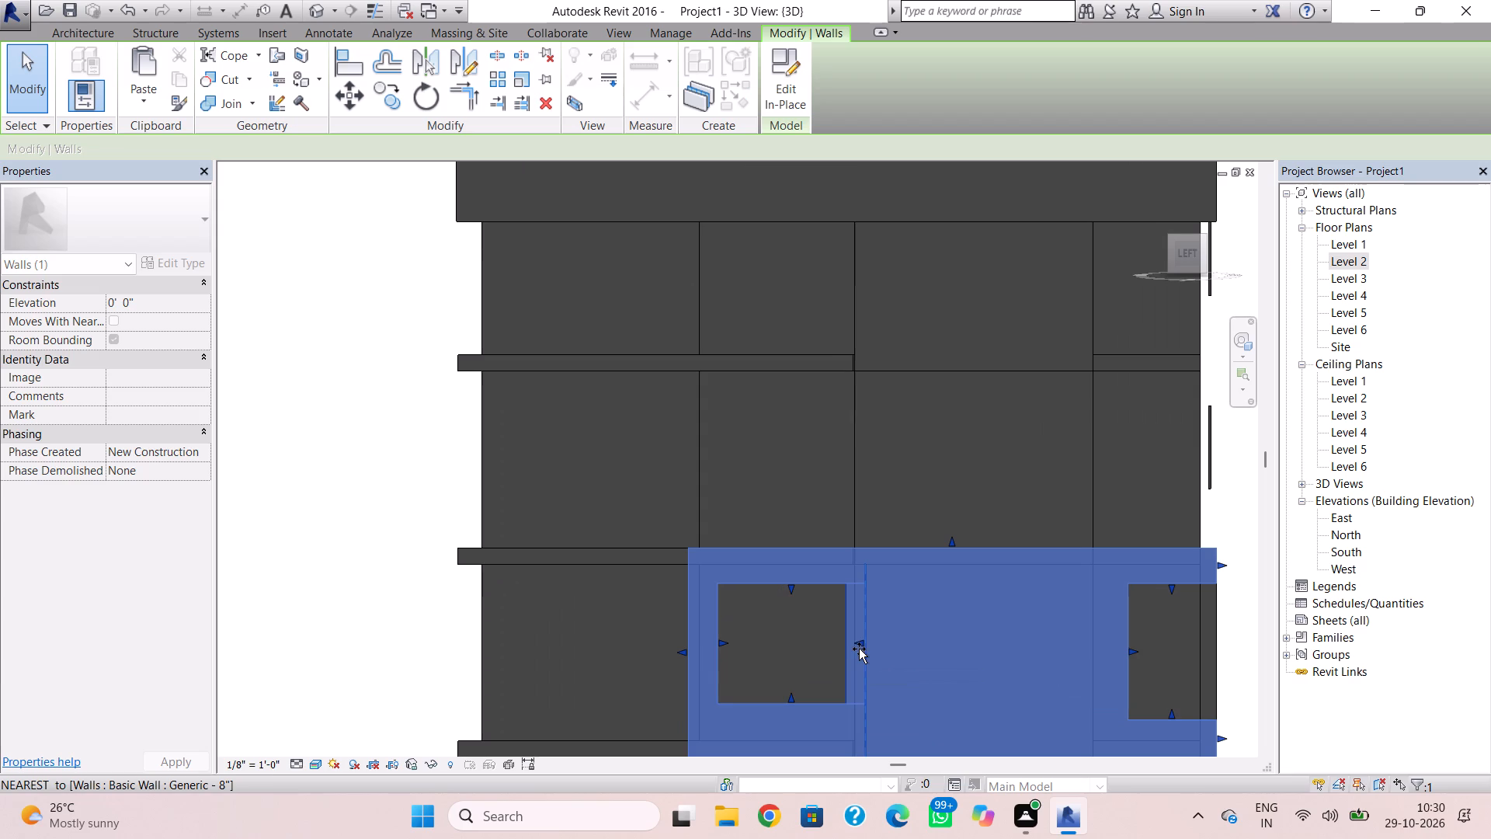
drag(859, 649, 846, 654)
drag(725, 639, 710, 639)
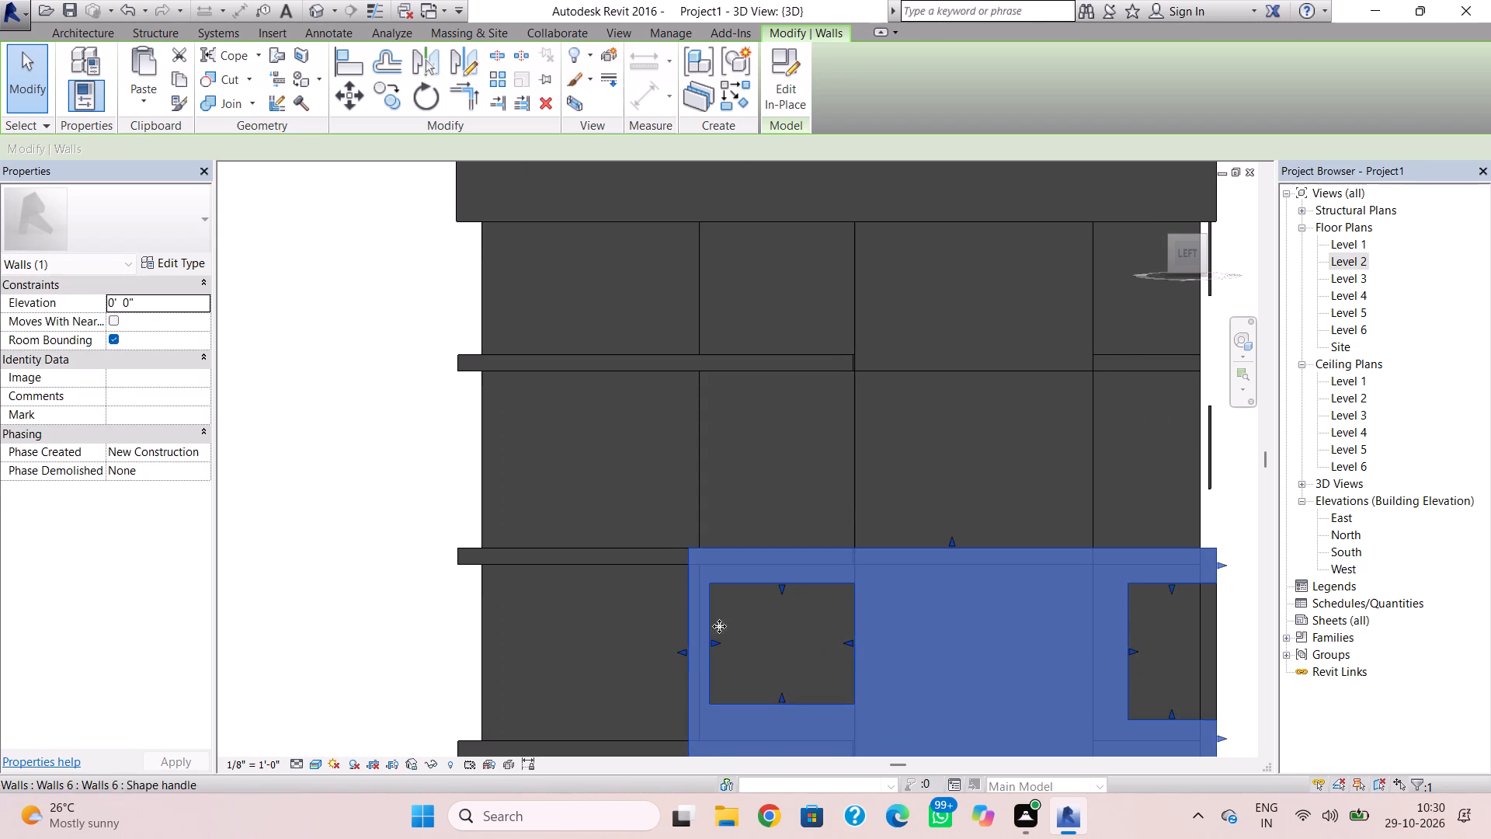
click(781, 491)
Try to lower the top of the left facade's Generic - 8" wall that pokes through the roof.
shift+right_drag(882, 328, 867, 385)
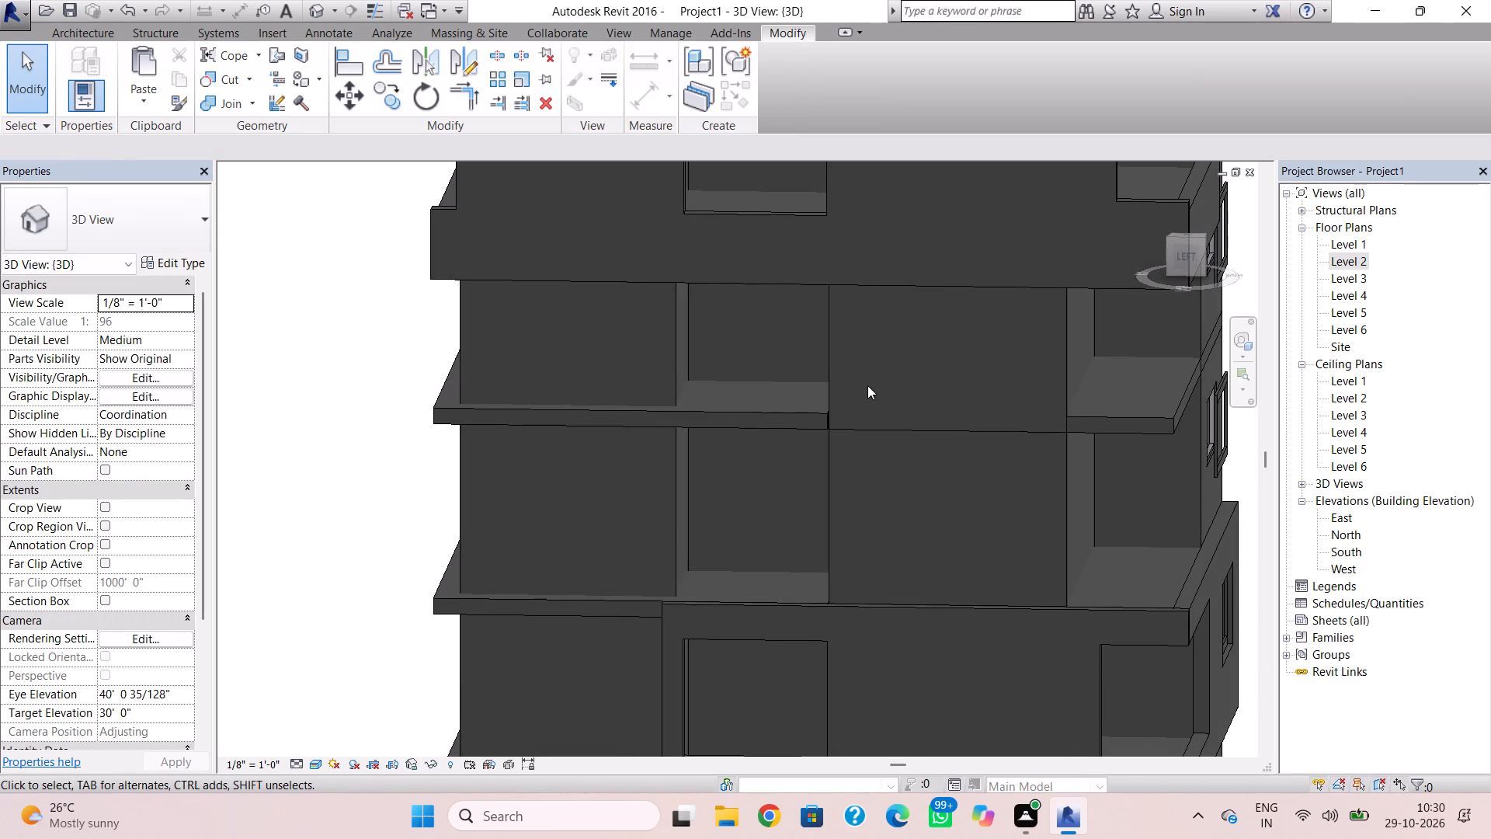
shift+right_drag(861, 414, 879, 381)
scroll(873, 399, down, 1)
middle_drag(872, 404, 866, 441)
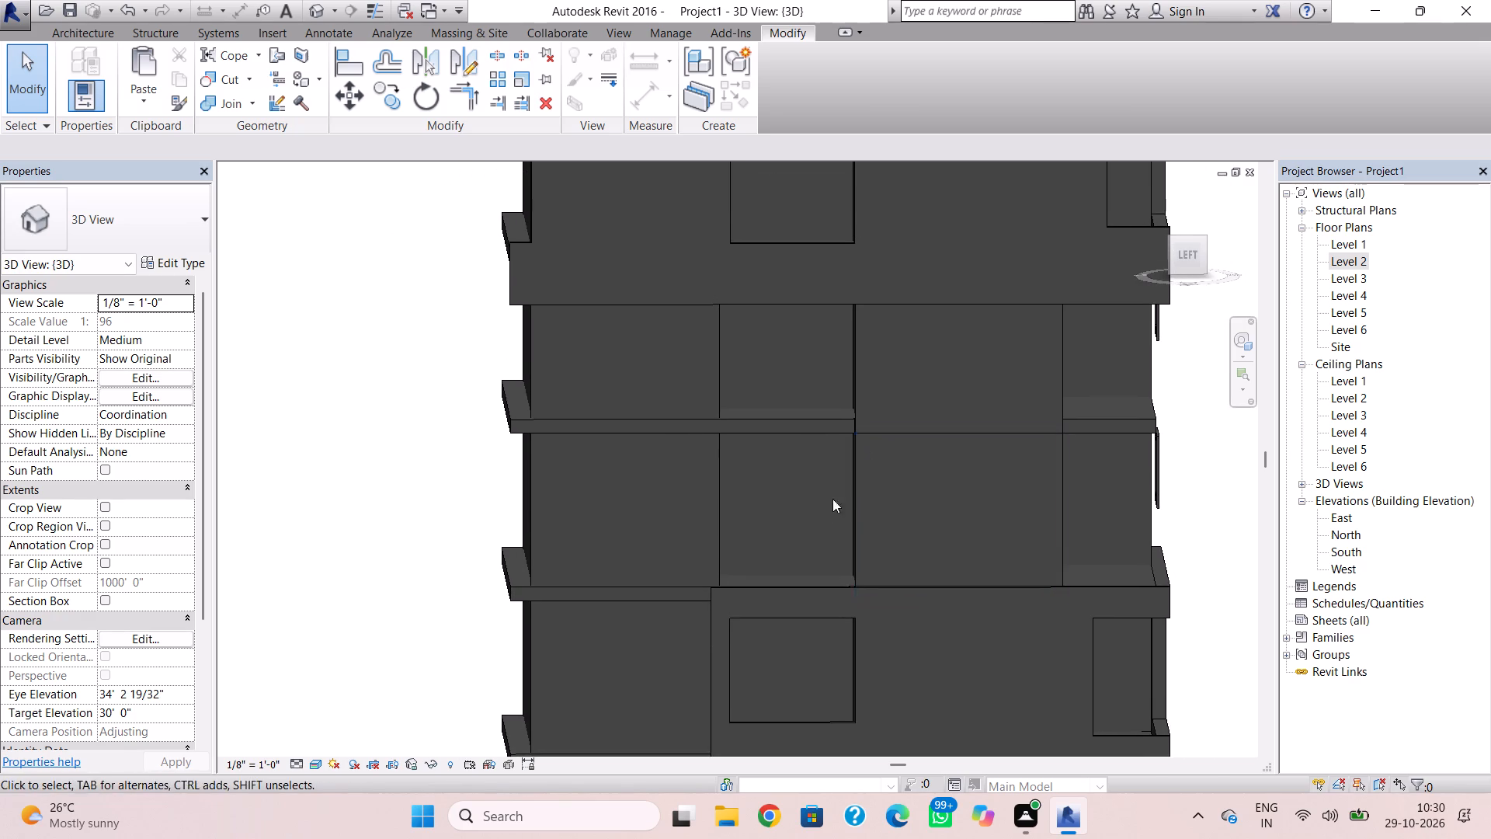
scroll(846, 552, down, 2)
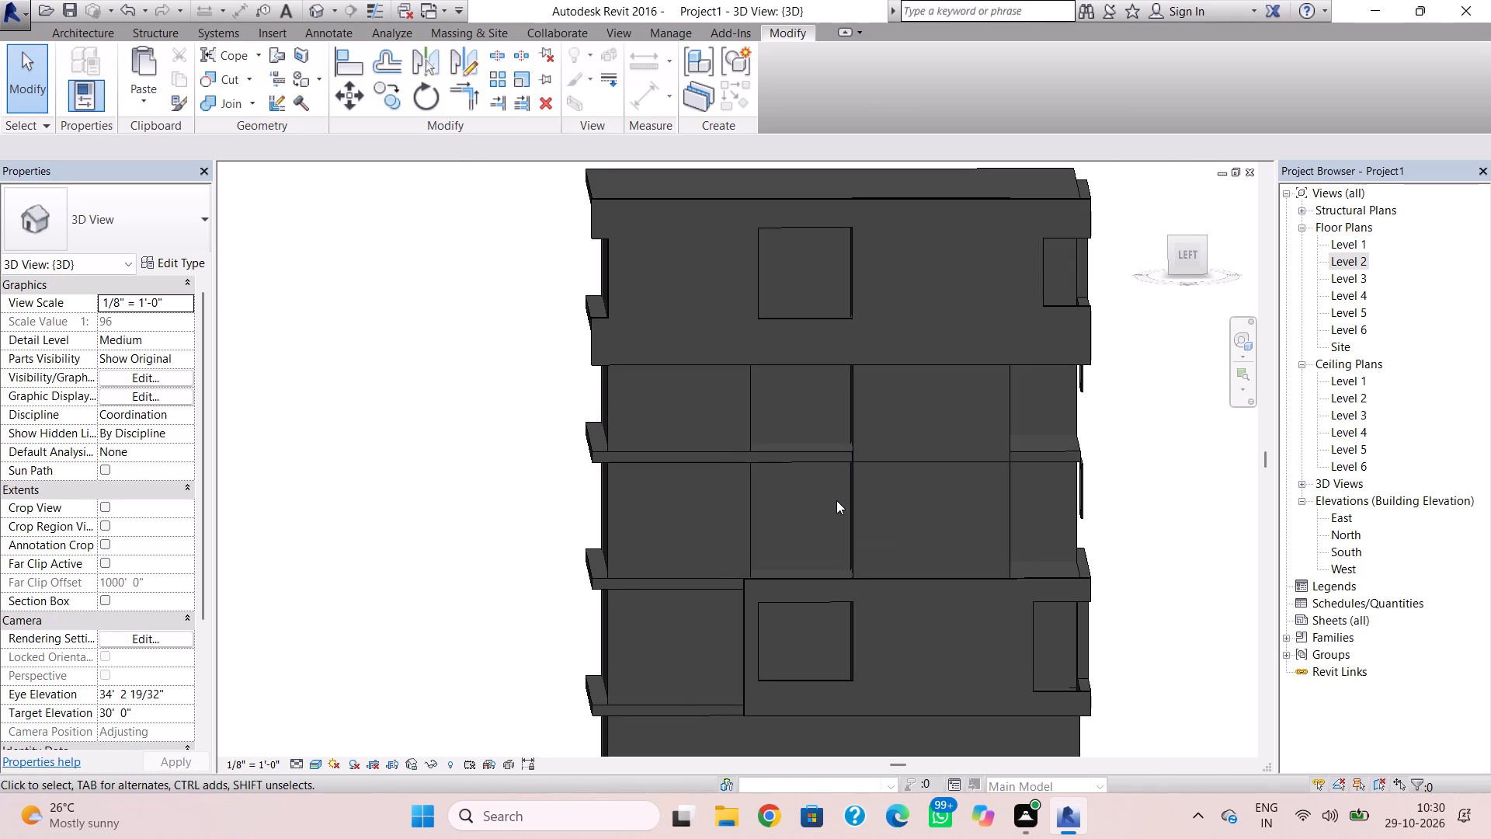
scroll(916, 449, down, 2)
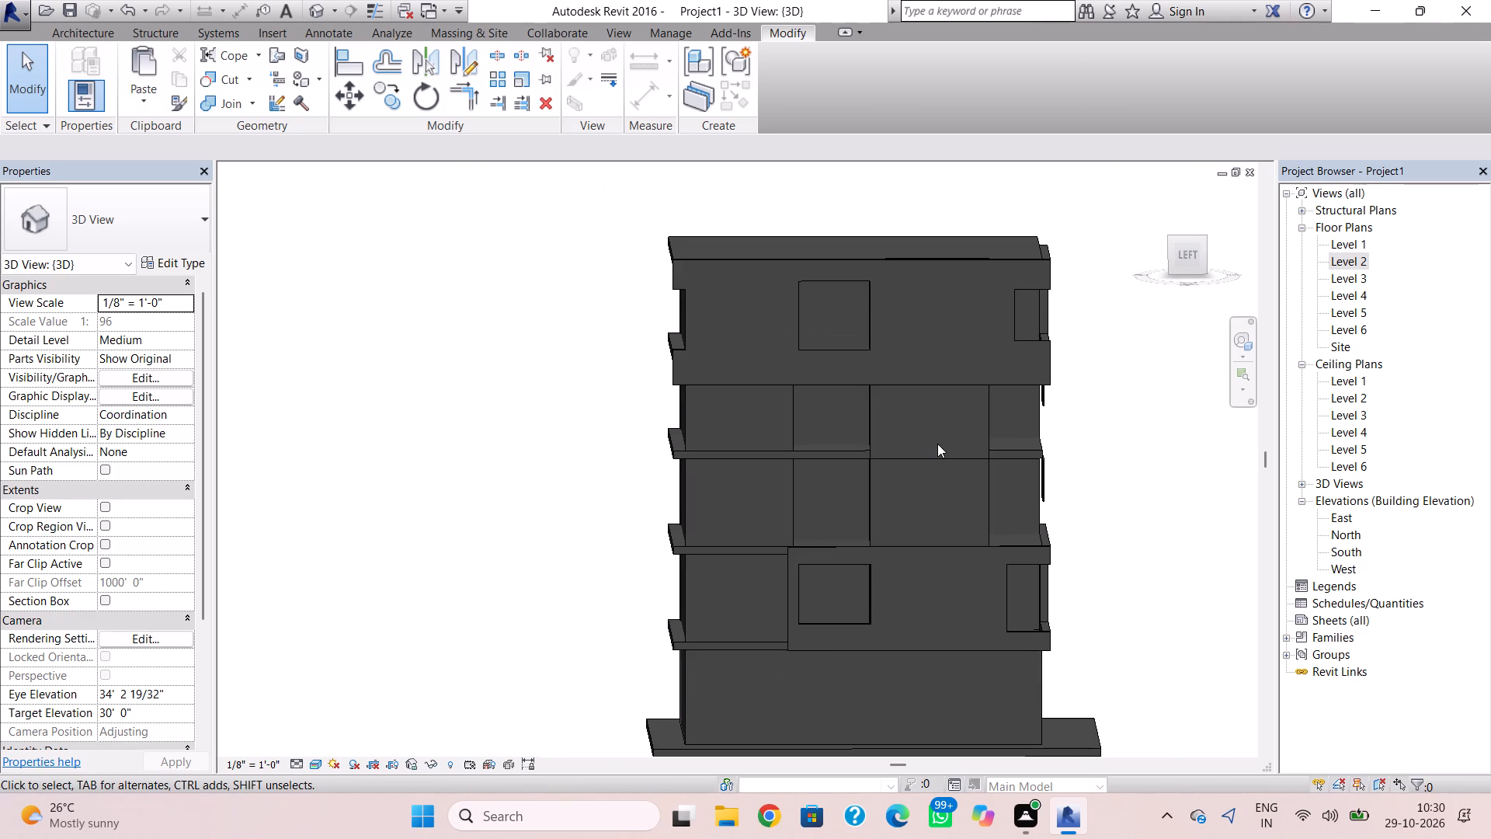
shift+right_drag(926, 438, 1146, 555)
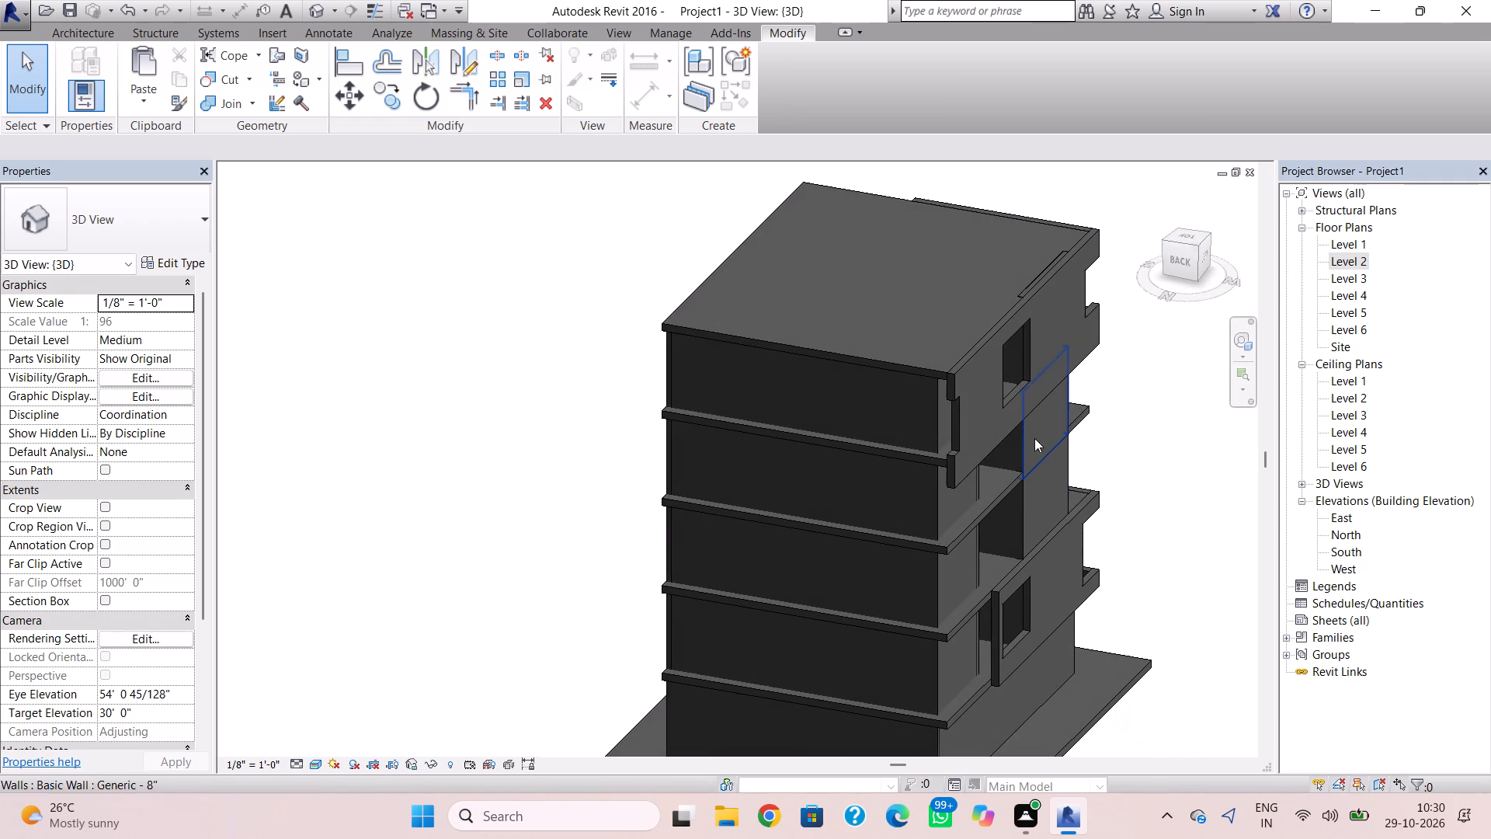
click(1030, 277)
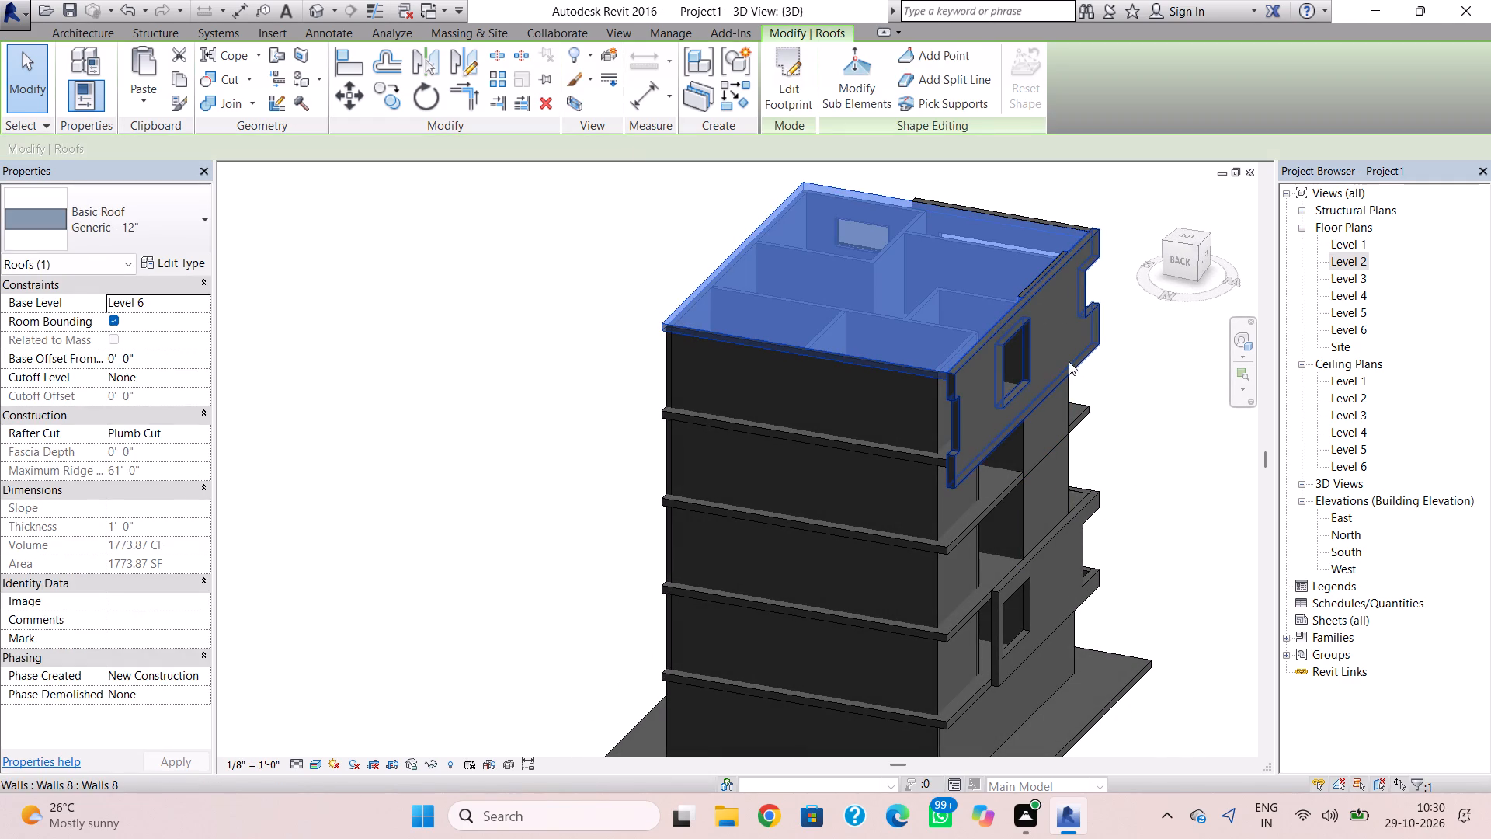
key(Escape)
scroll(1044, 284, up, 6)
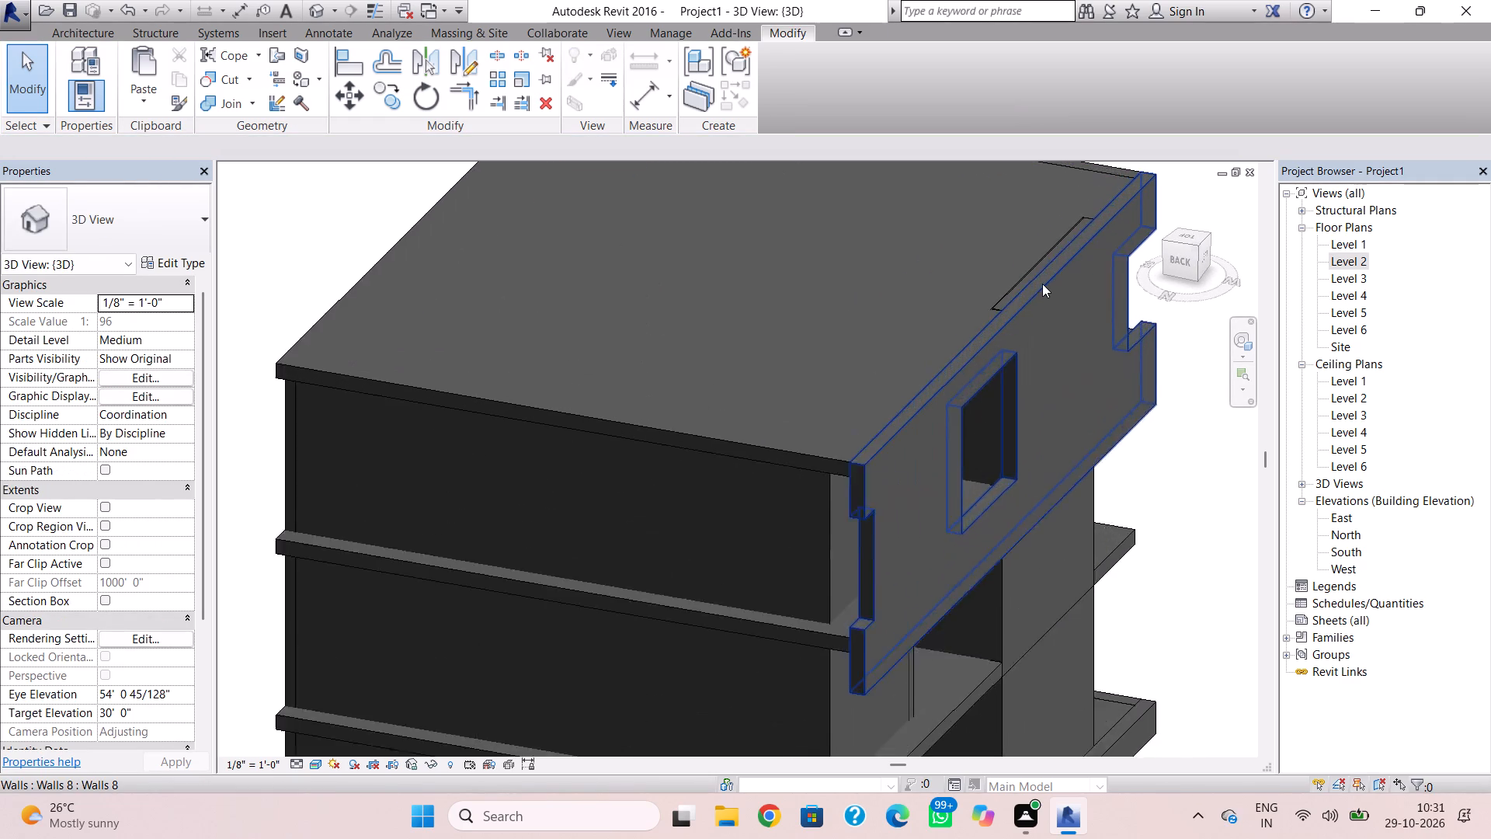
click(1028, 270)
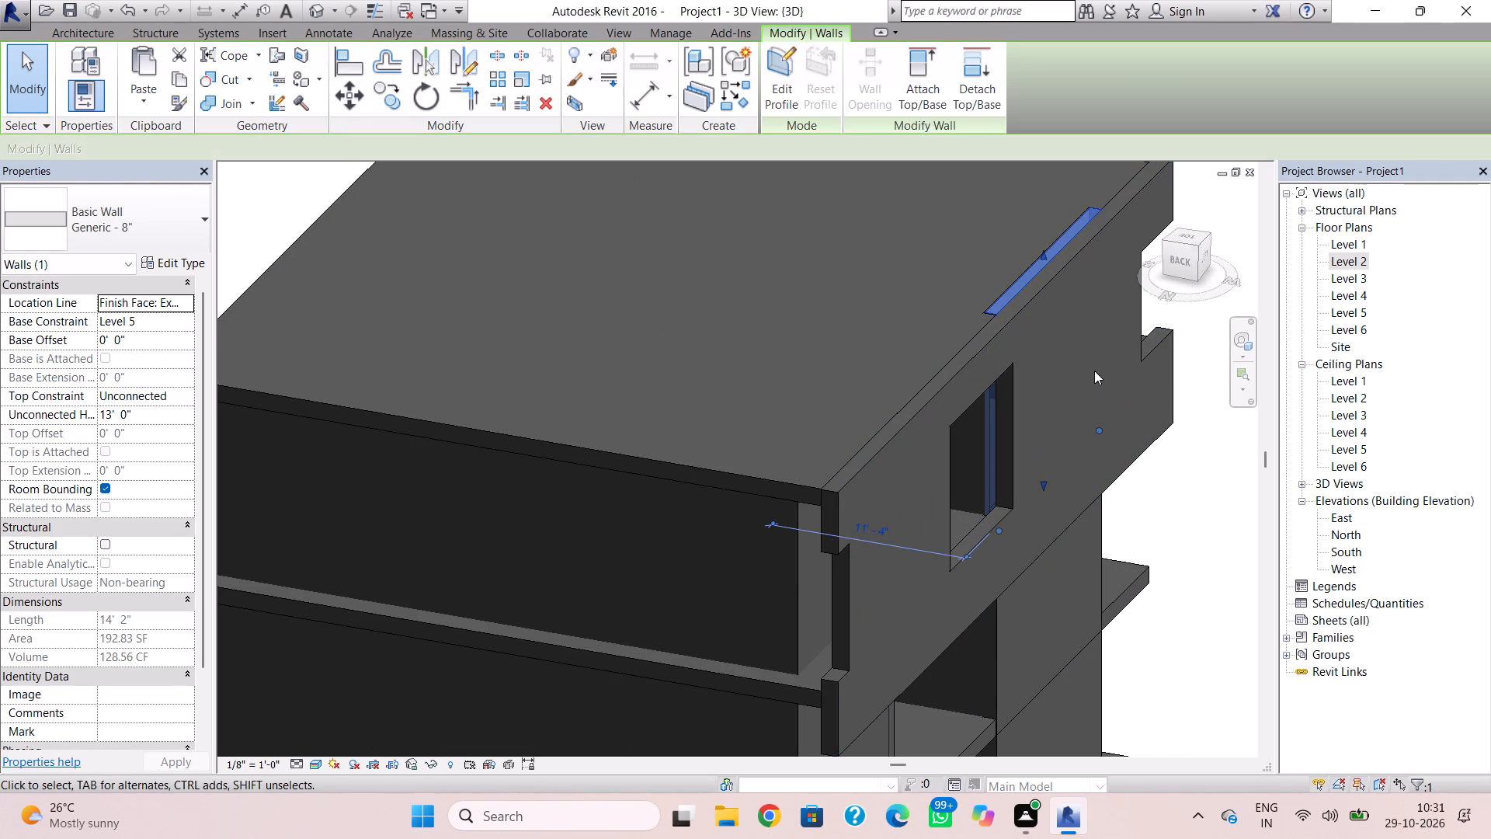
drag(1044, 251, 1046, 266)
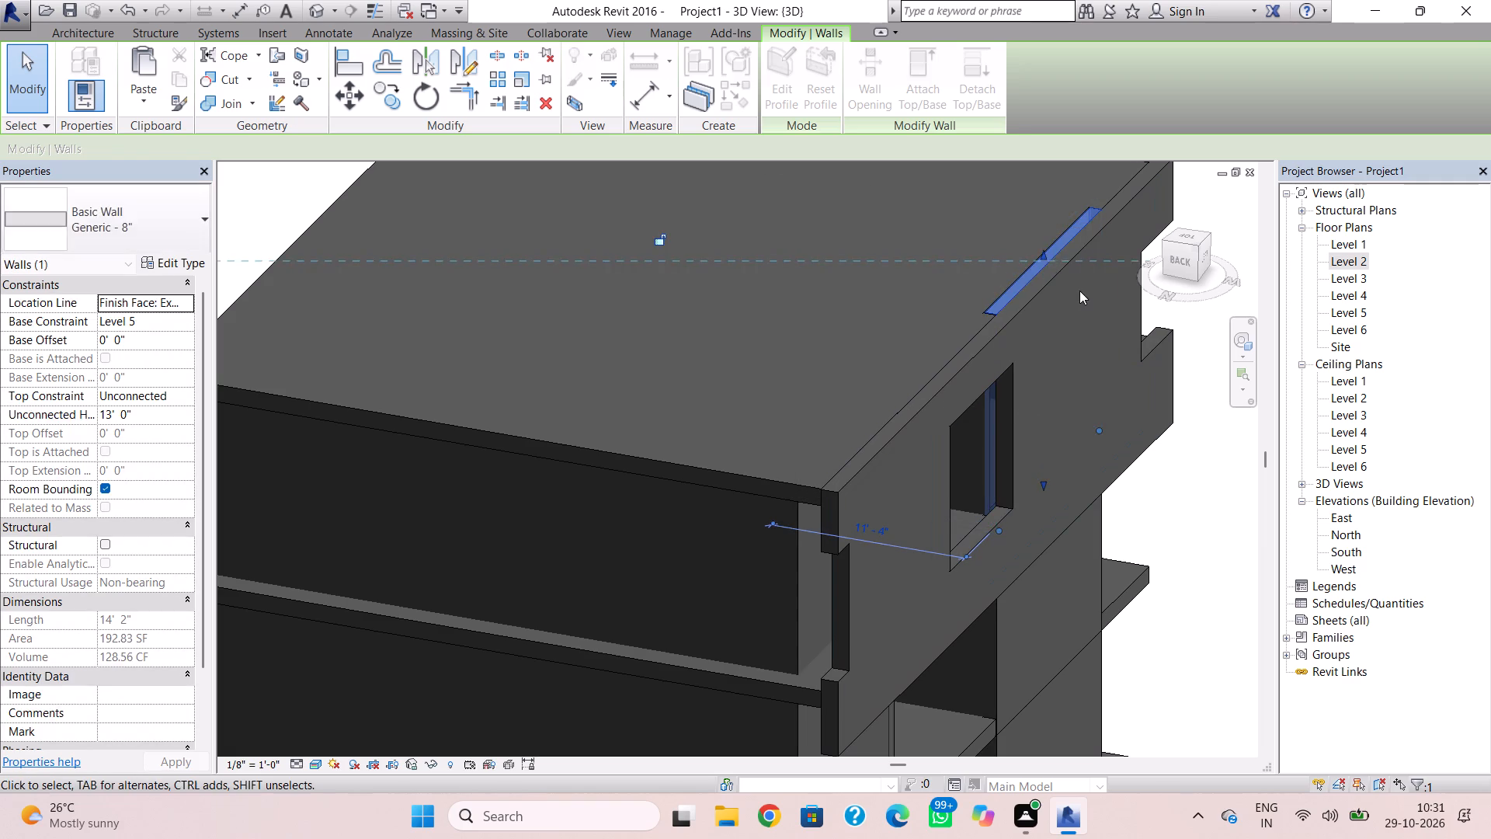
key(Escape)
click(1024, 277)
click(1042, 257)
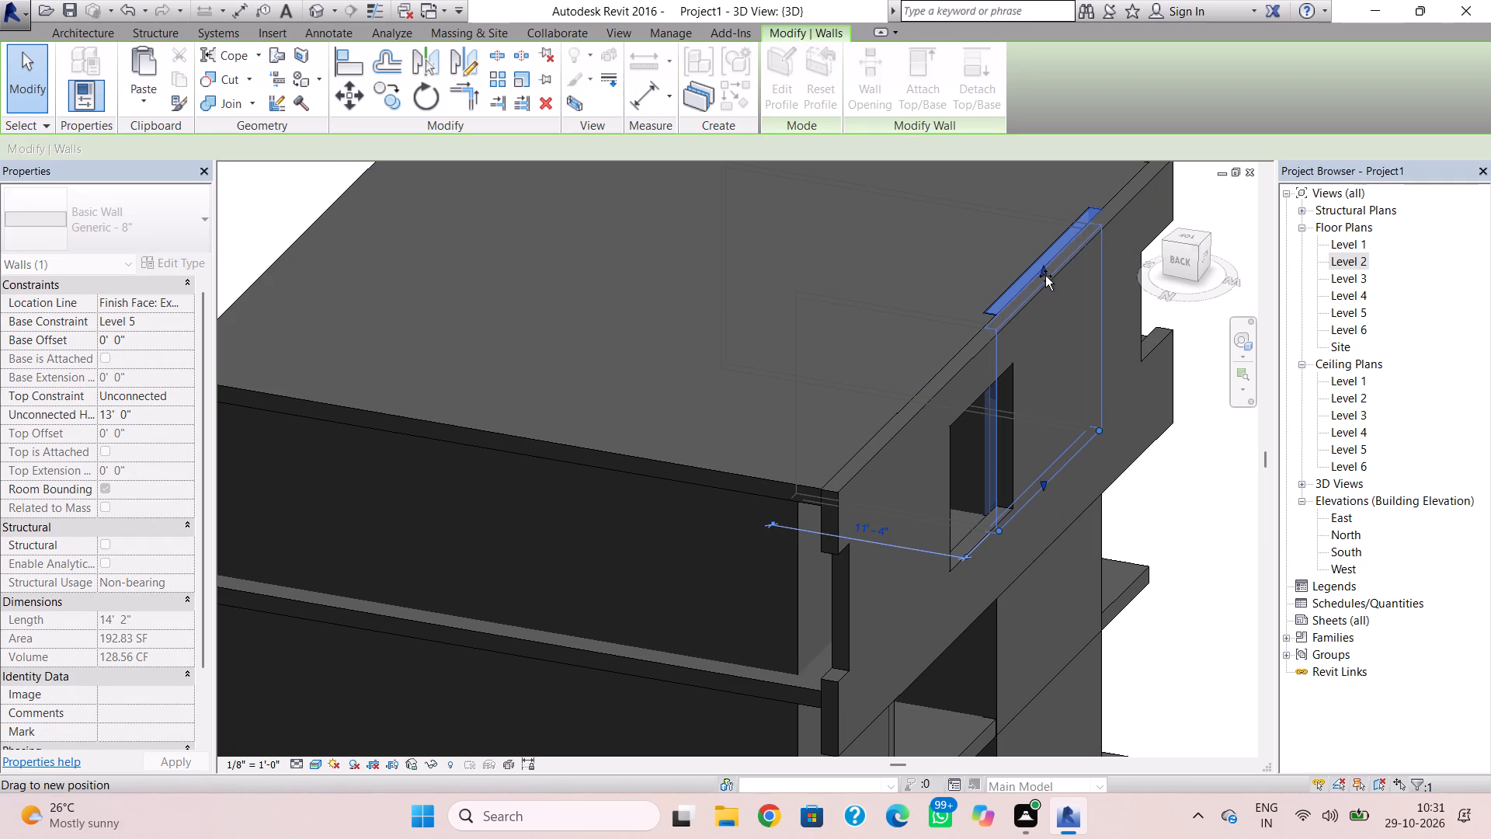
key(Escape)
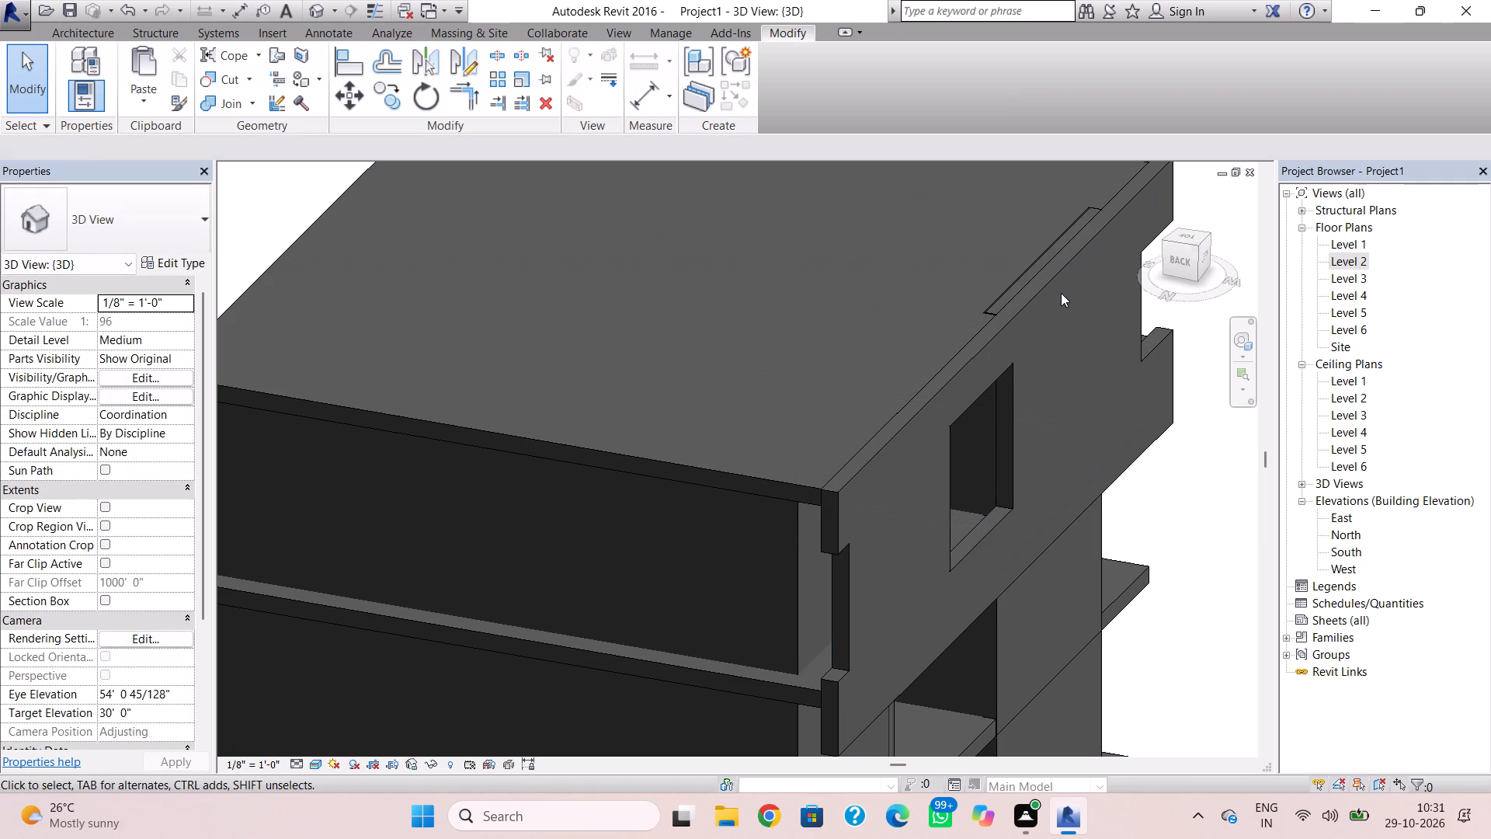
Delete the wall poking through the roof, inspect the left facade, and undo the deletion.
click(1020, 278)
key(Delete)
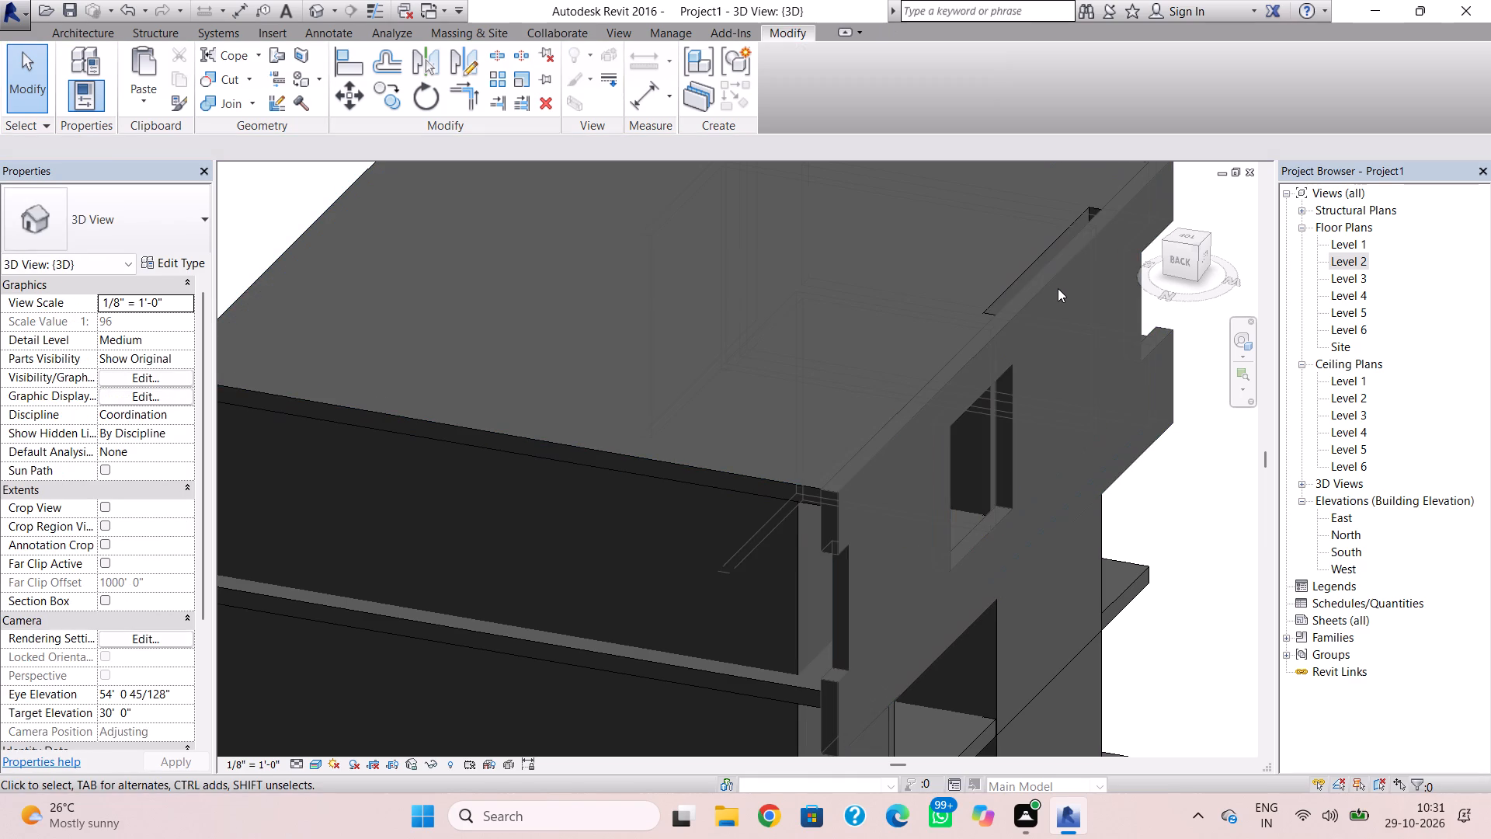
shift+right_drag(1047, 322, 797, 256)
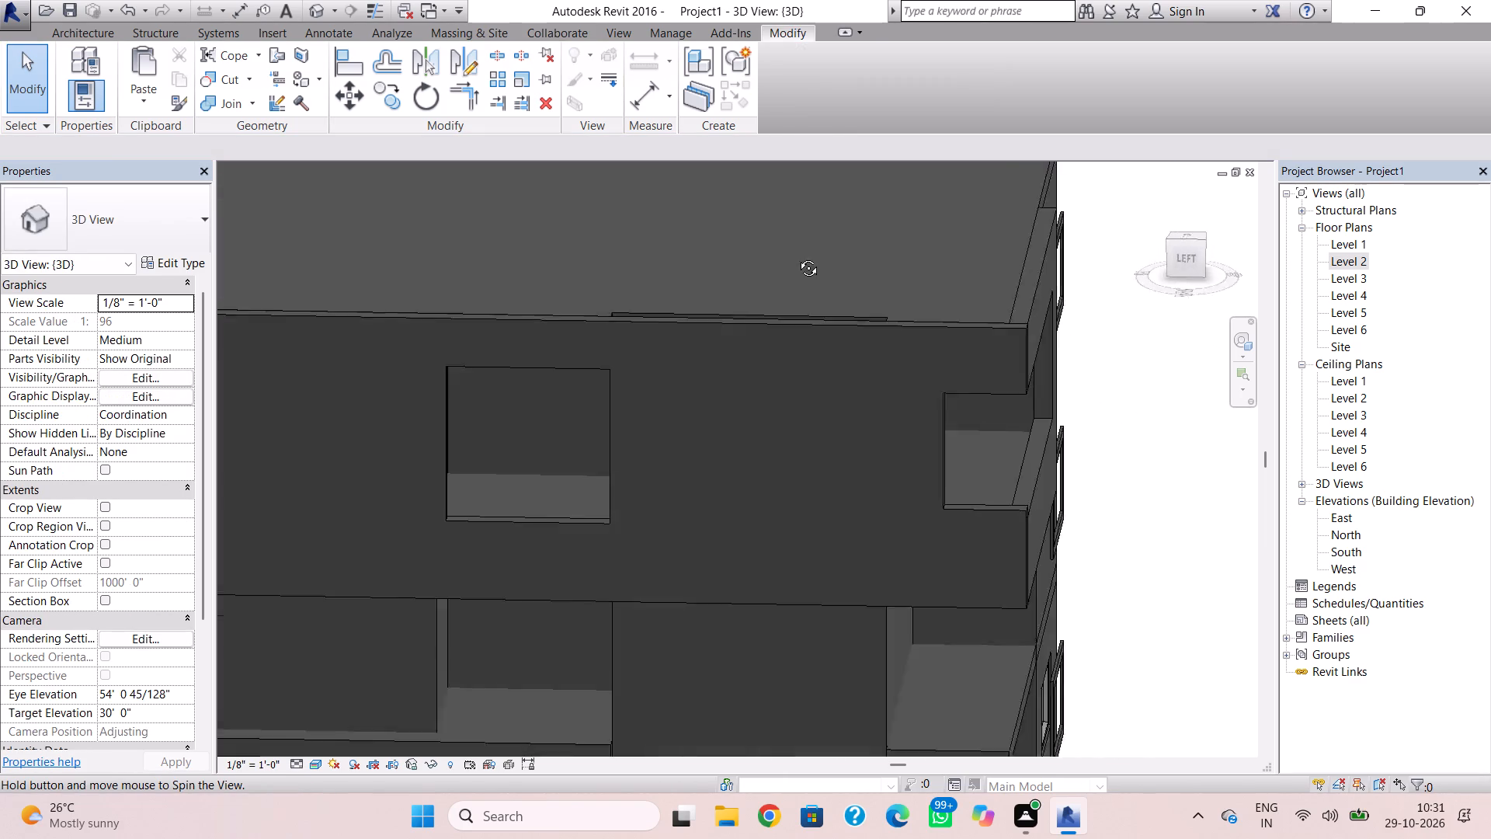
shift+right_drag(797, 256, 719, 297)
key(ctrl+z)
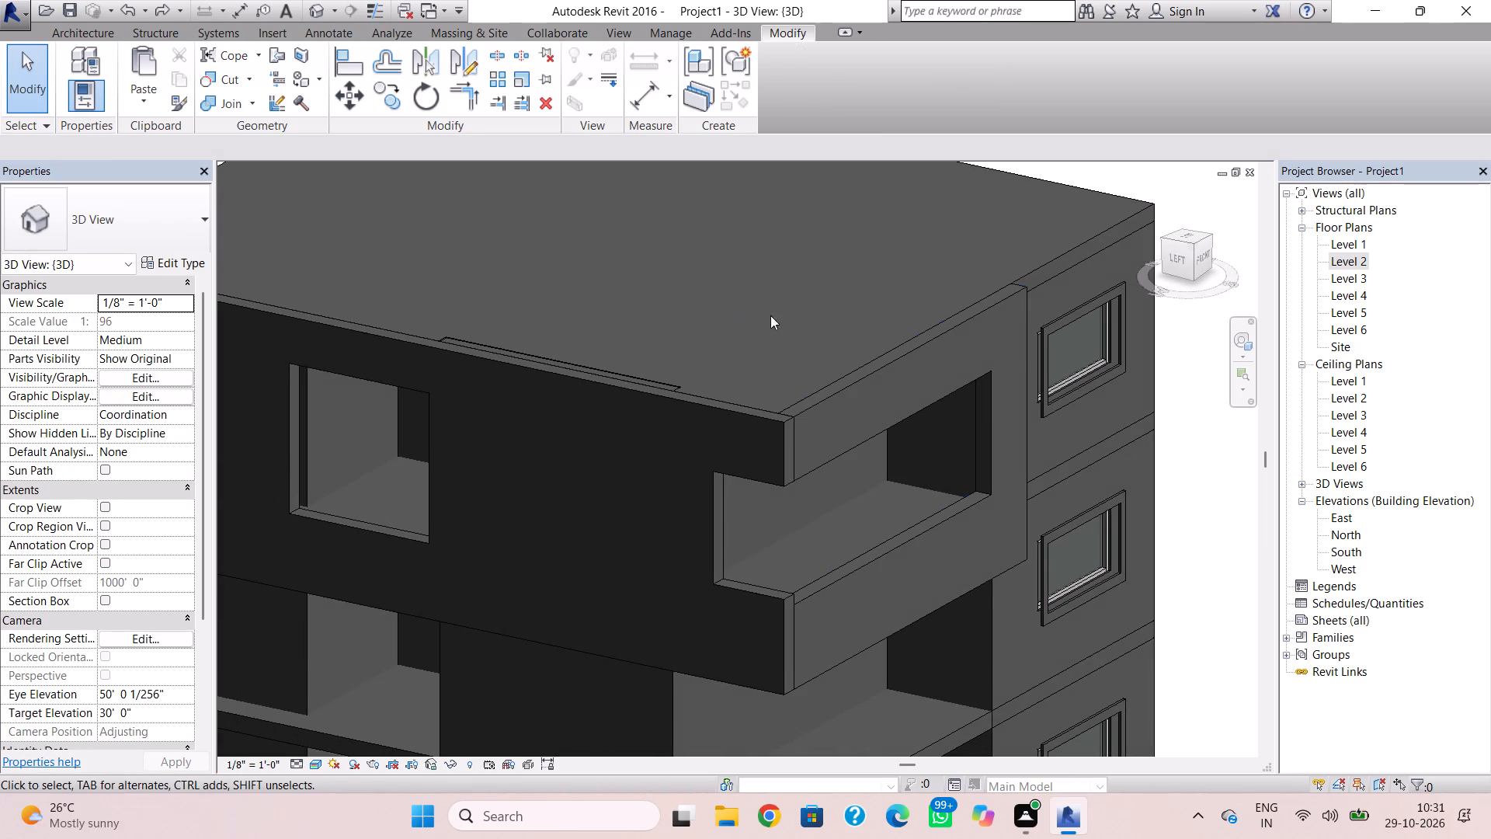
On the Level 5 plan, set the left facade's Generic - 8" wall to an unconnected height of 12'.
double_click(1357, 315)
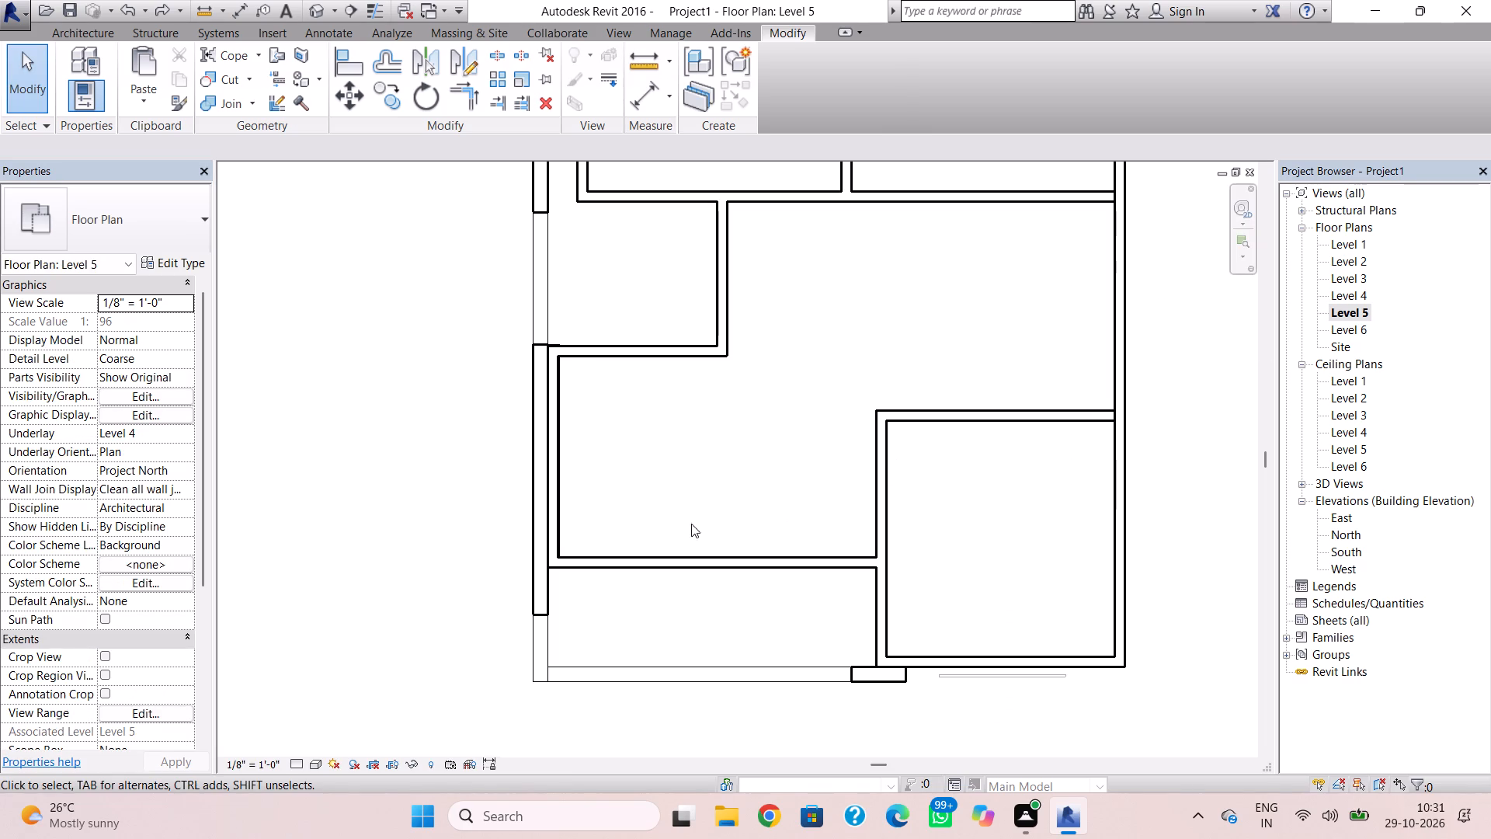
click(559, 481)
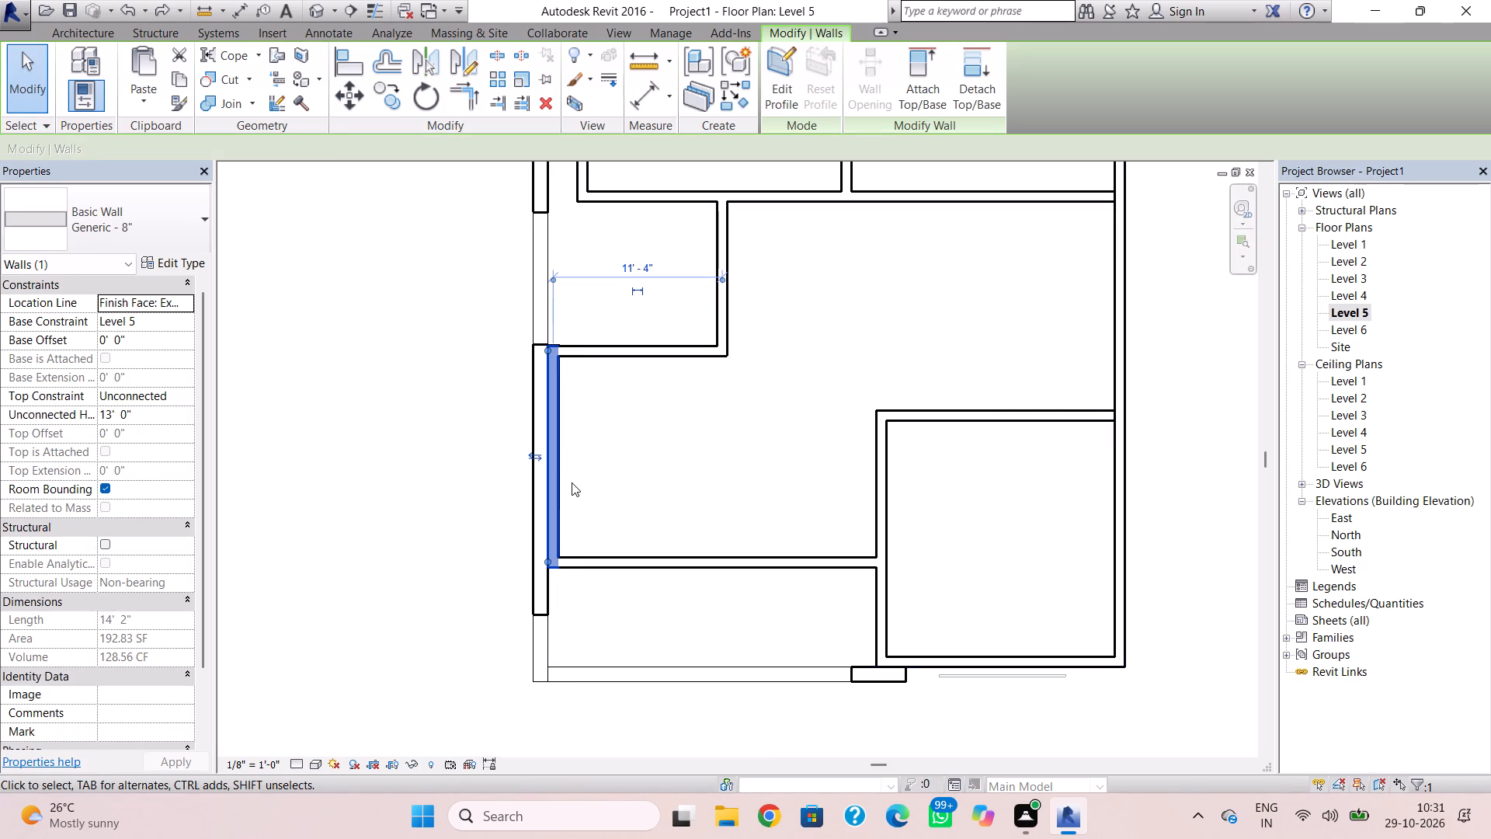
scroll(570, 481, up, 4)
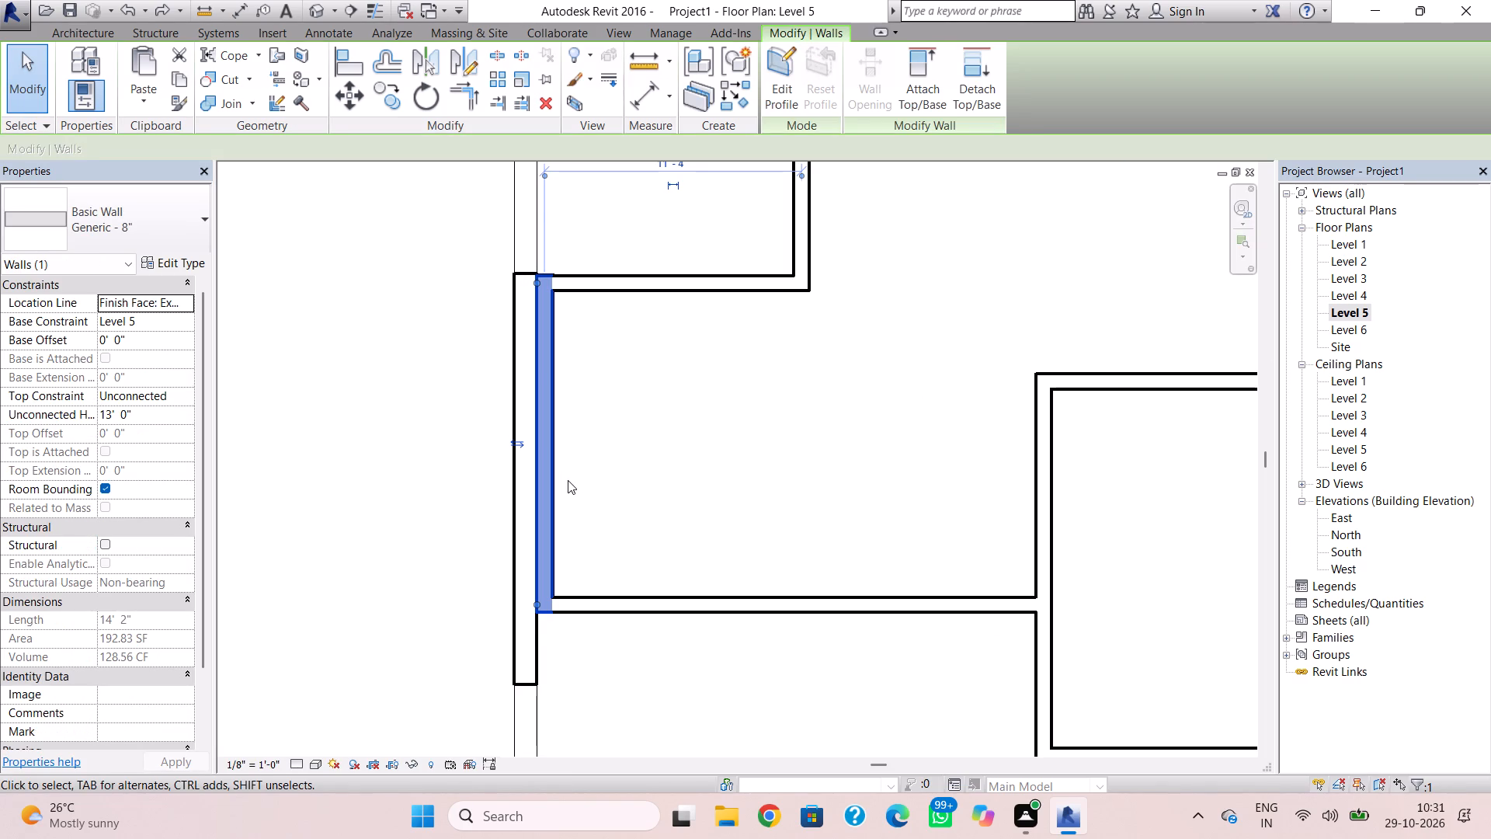
click(137, 409)
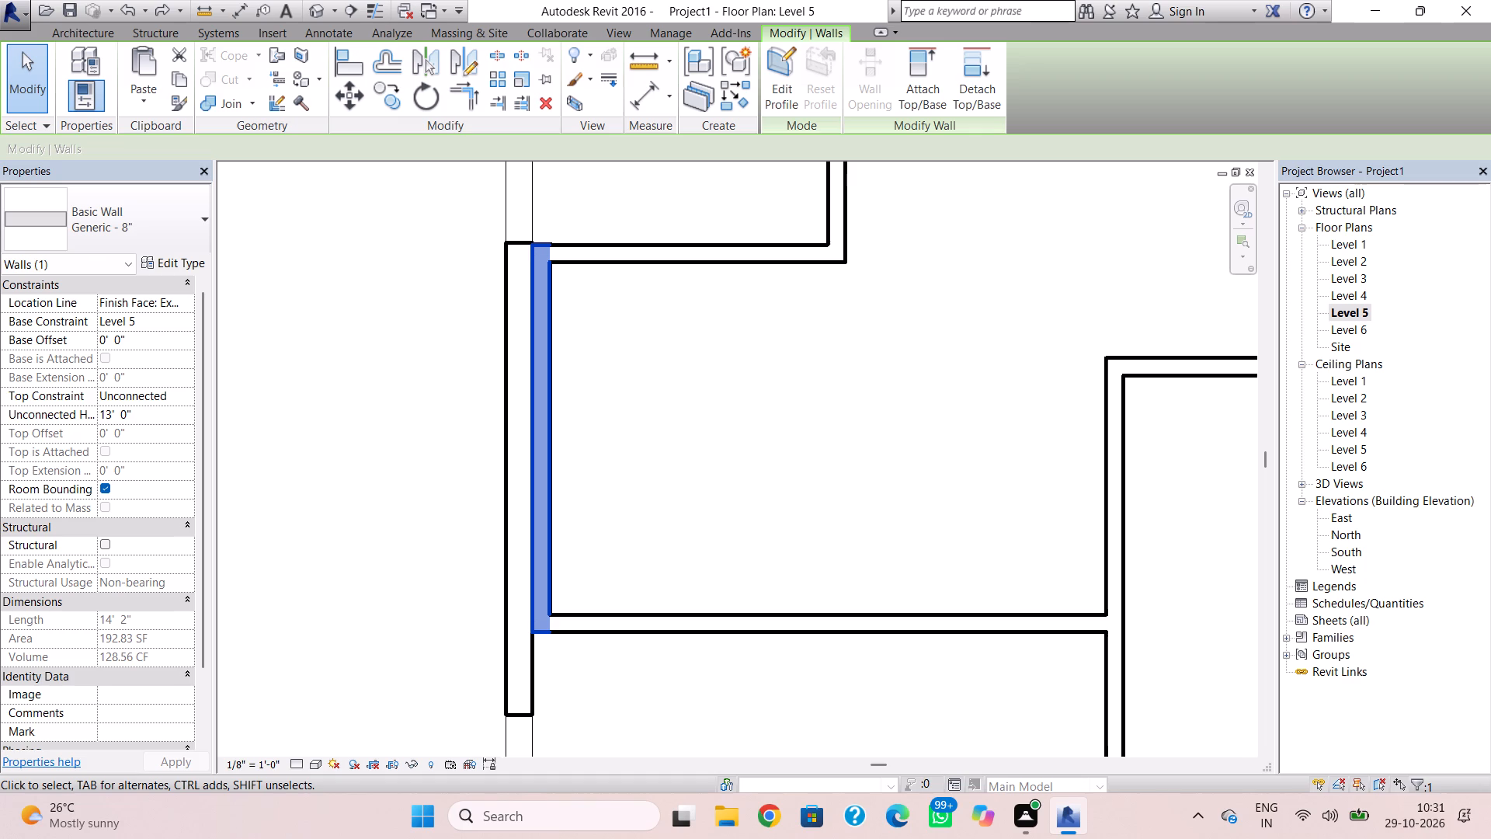
key(BackSpace)
key(BackSpace)
key(BackSpace)
key(BackSpace)
key(BackSpace)
key(BackSpace)
key(BackSpace)
key(BackSpace)
key(BackSpace)
key(BackSpace)
key(BackSpace)
key(BackSpace)
text(12')
key(Return)
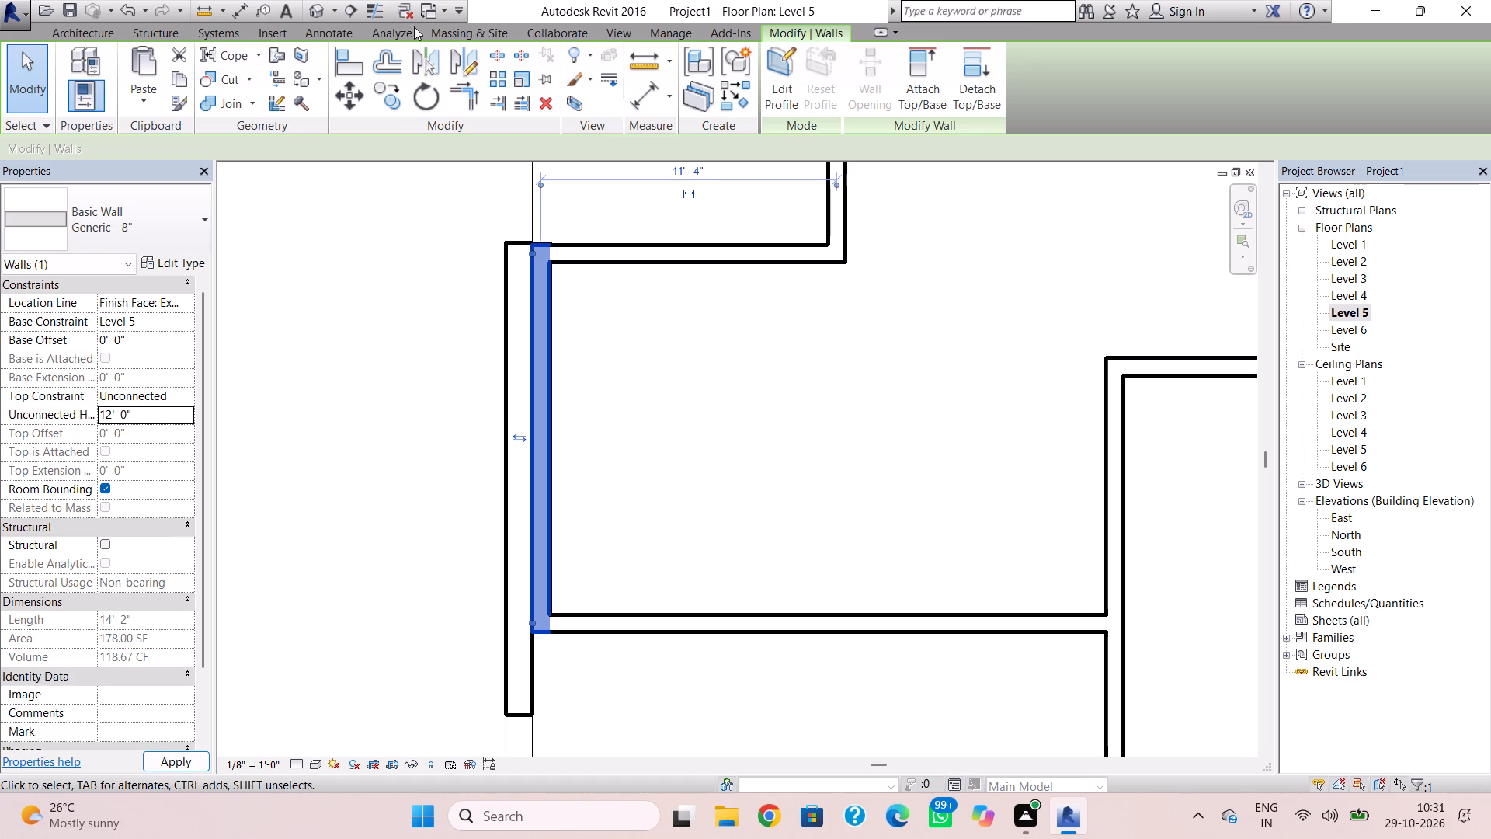
Save the project in Documents as REVIT INTERNSHIP 28 and bring up the 3D view.
click(315, 7)
click(657, 352)
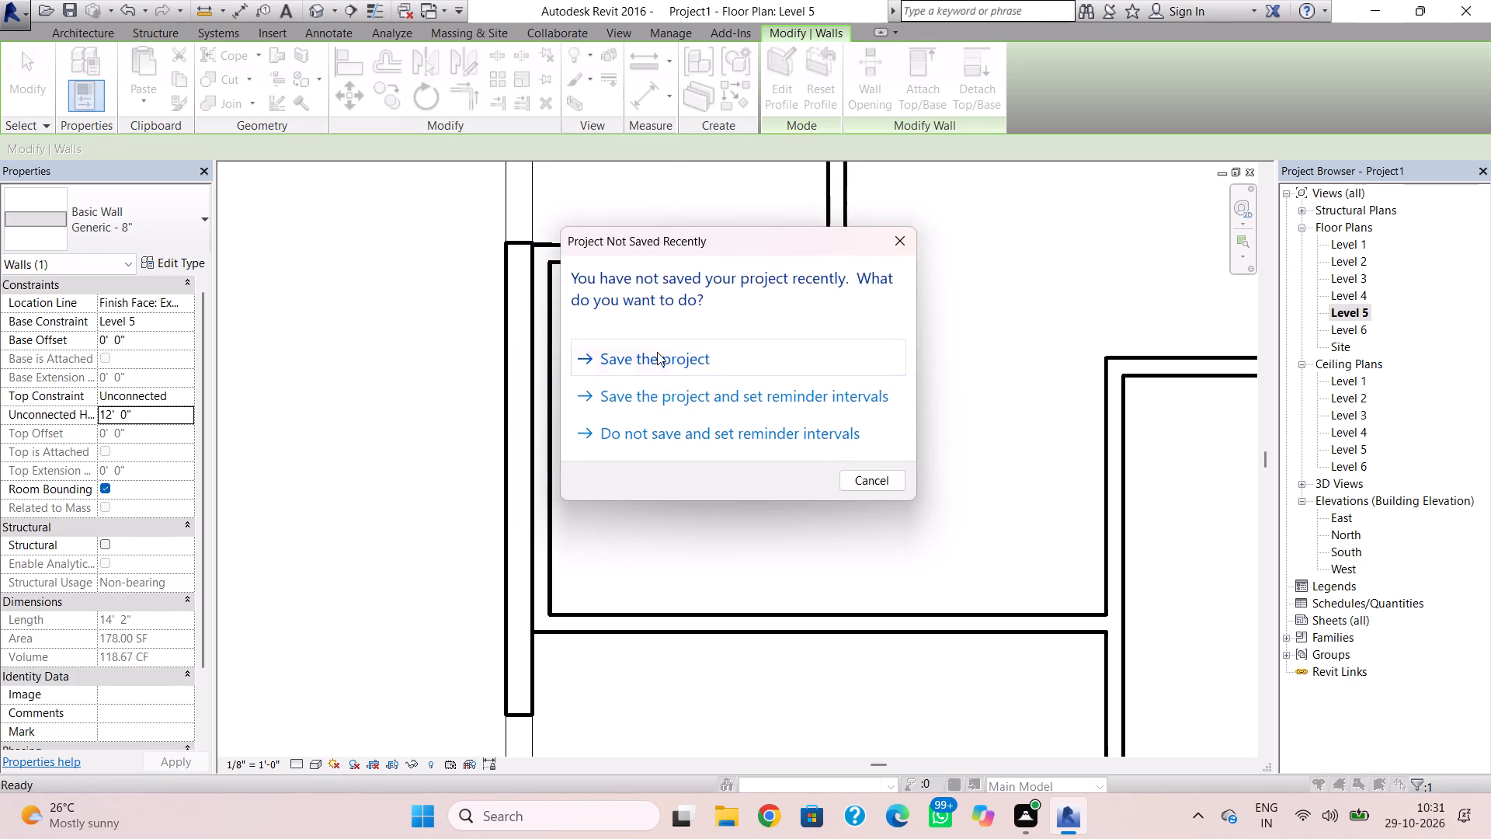
key(BackSpace)
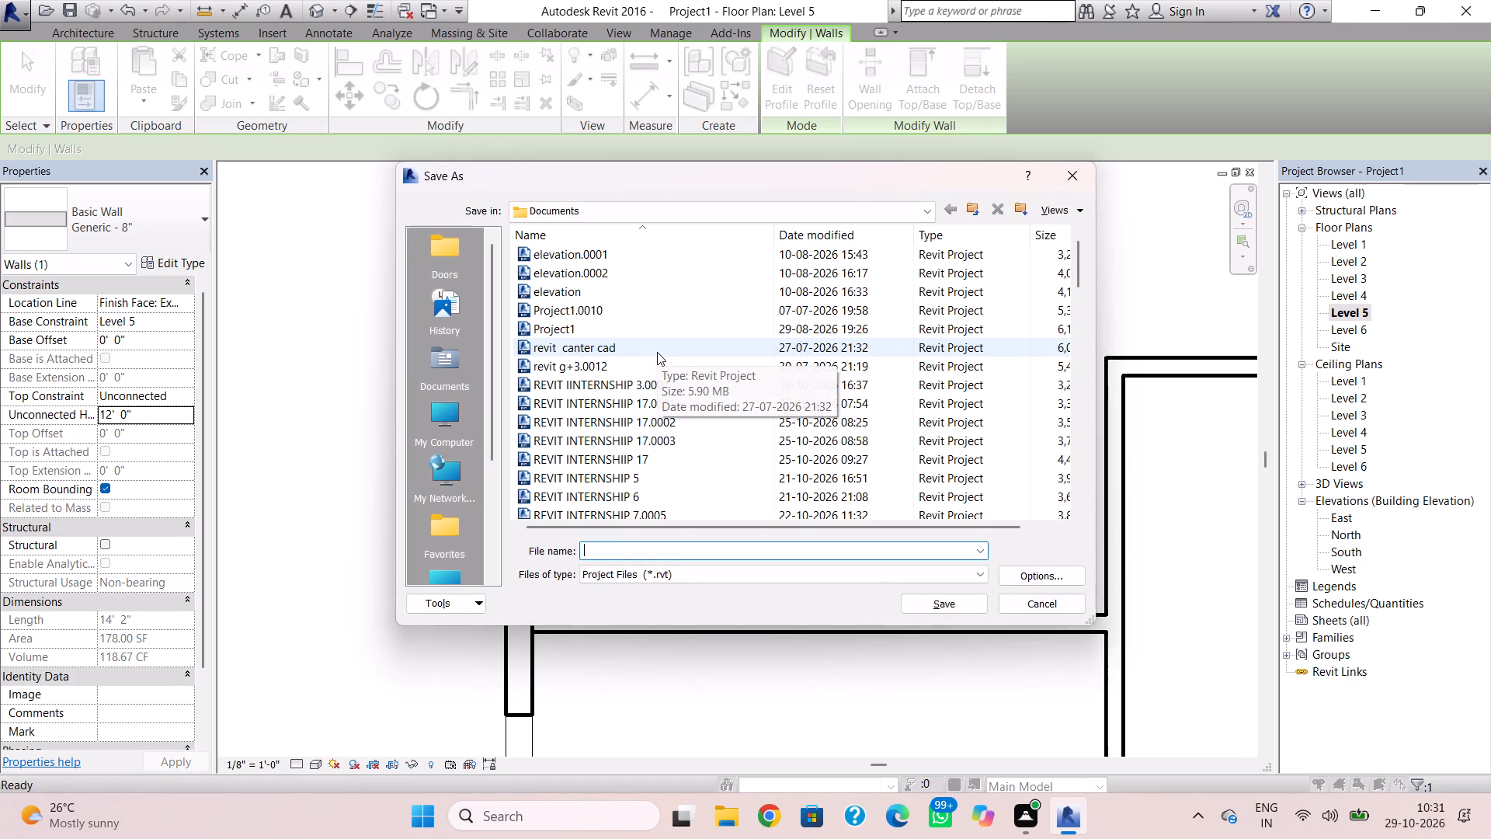
text(REVIT)
key(space)
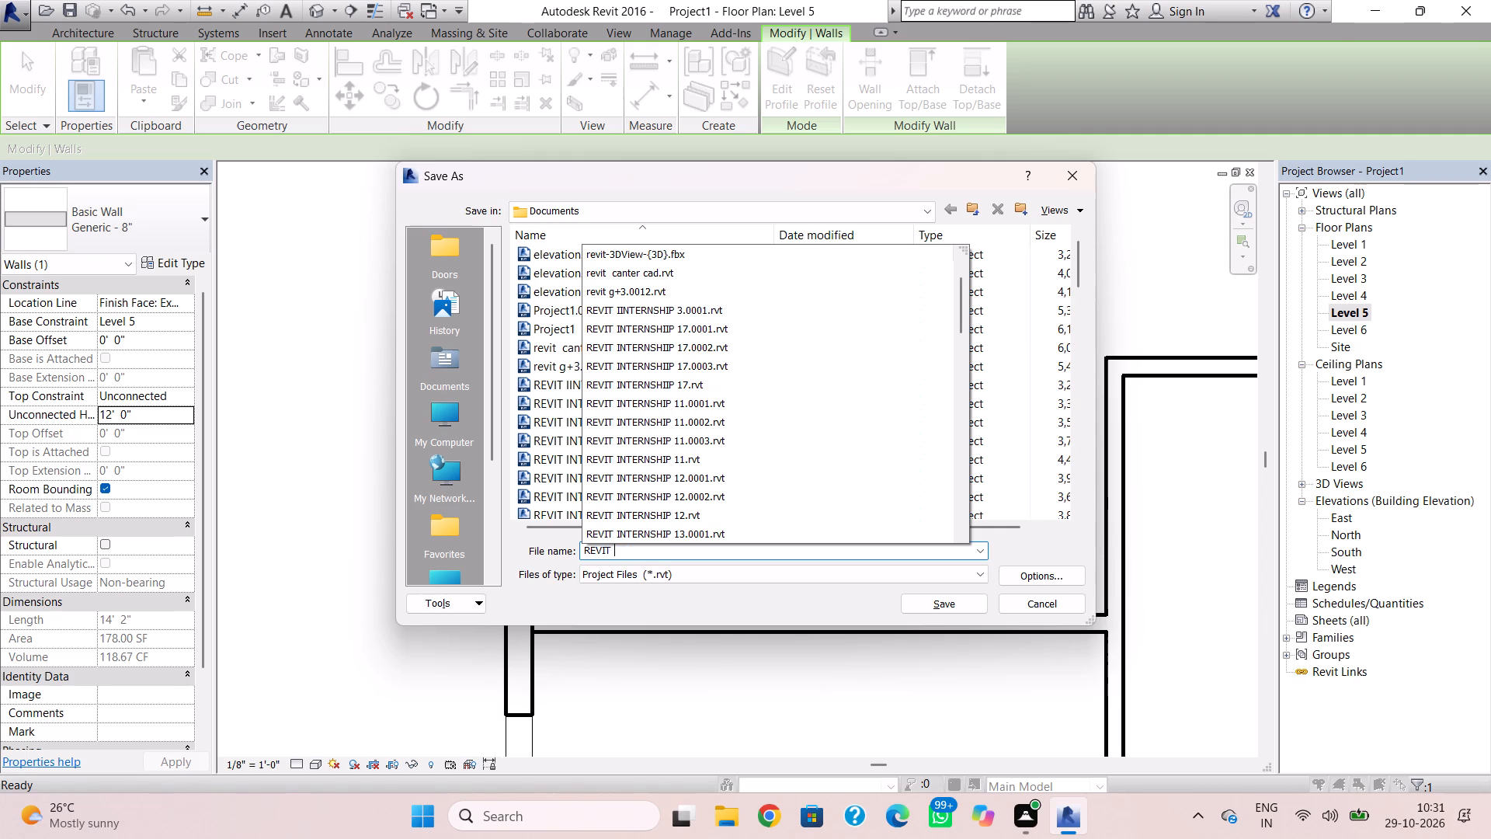
text(INTERNSHIO)
key(space)
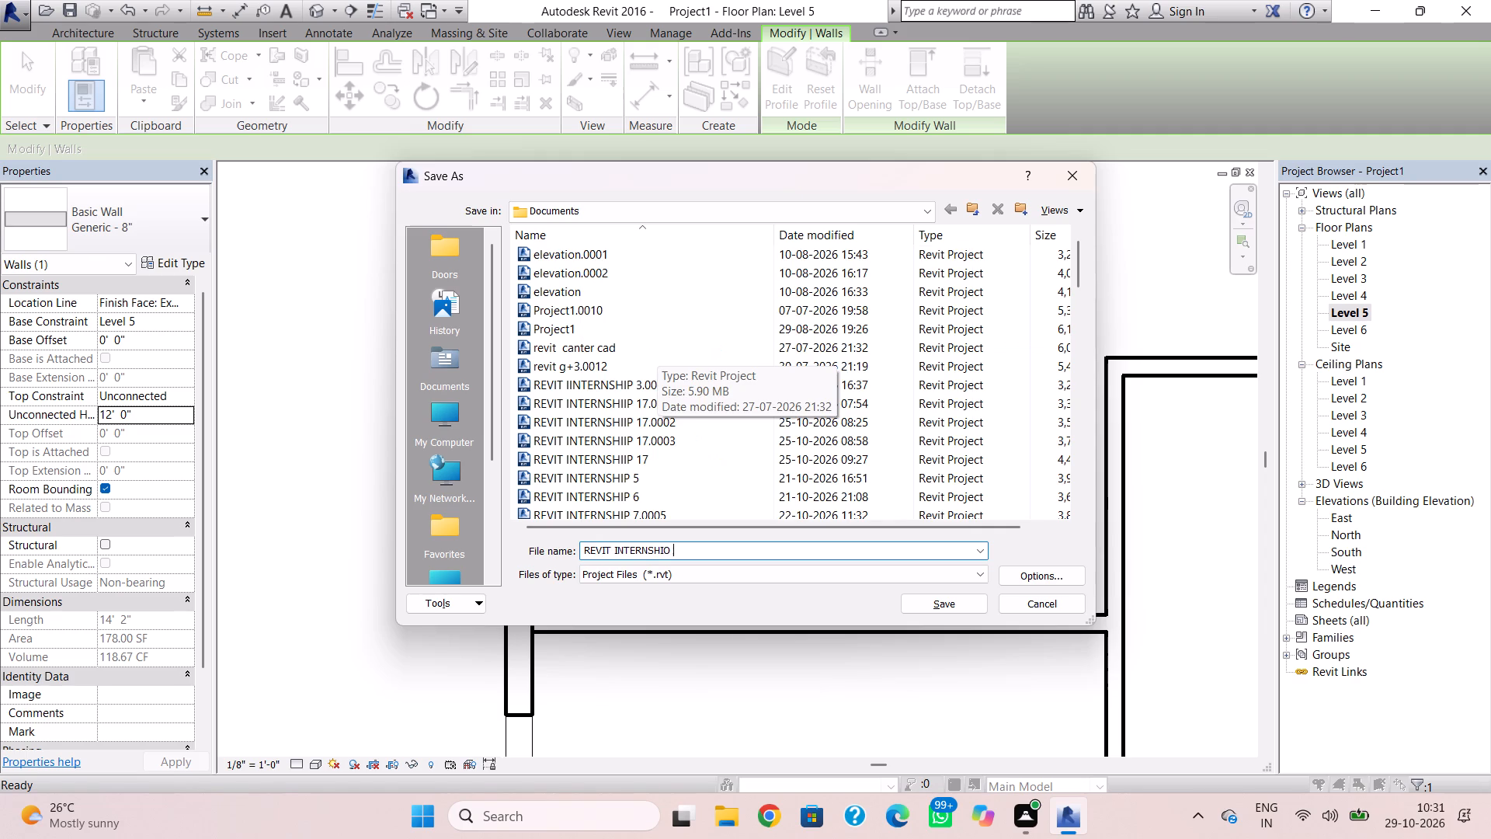
key(BackSpace)
key(BackSpace)
text(P 28)
key(space)
key(Return)
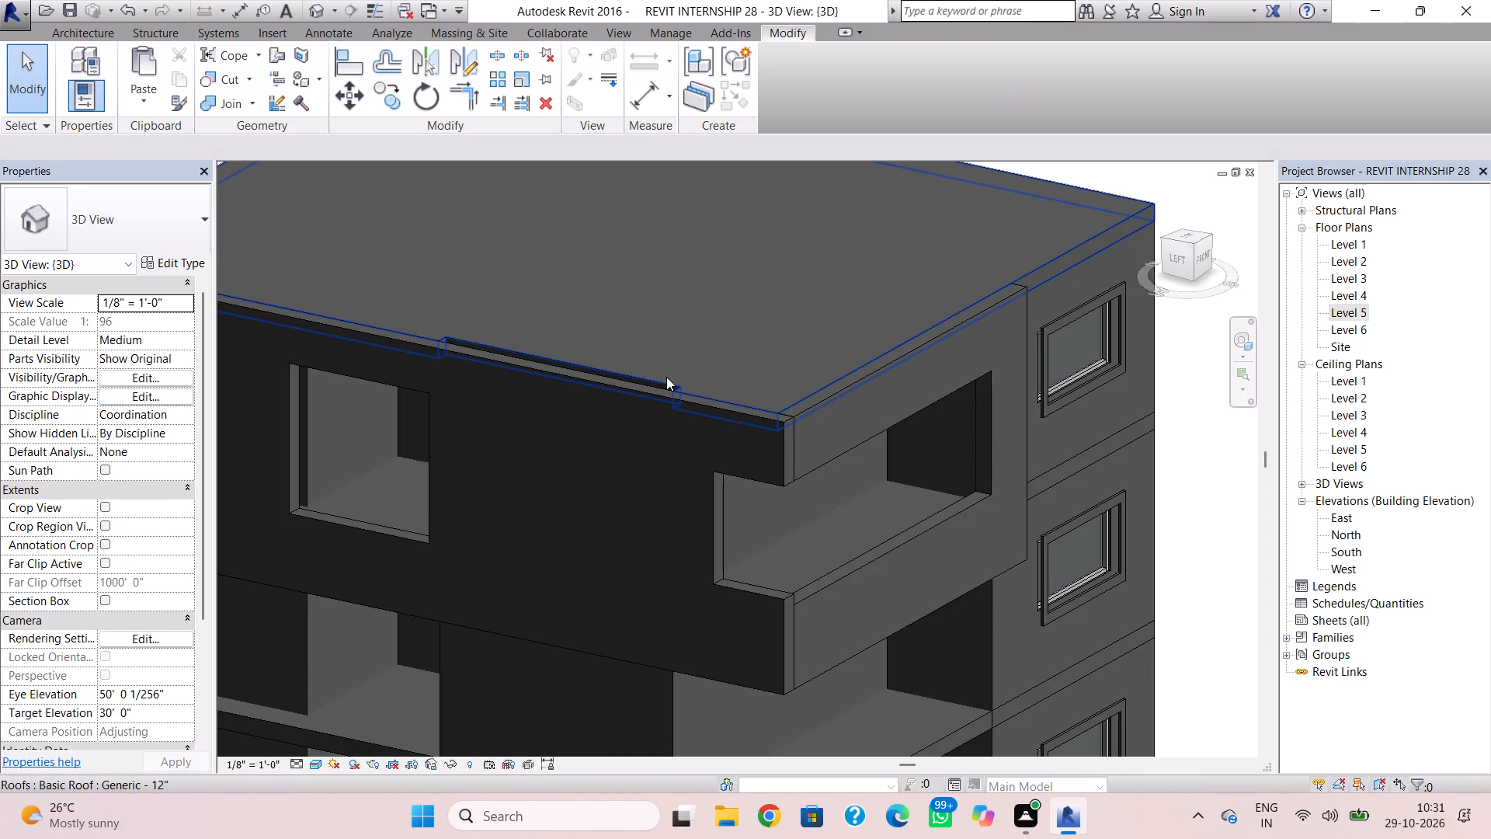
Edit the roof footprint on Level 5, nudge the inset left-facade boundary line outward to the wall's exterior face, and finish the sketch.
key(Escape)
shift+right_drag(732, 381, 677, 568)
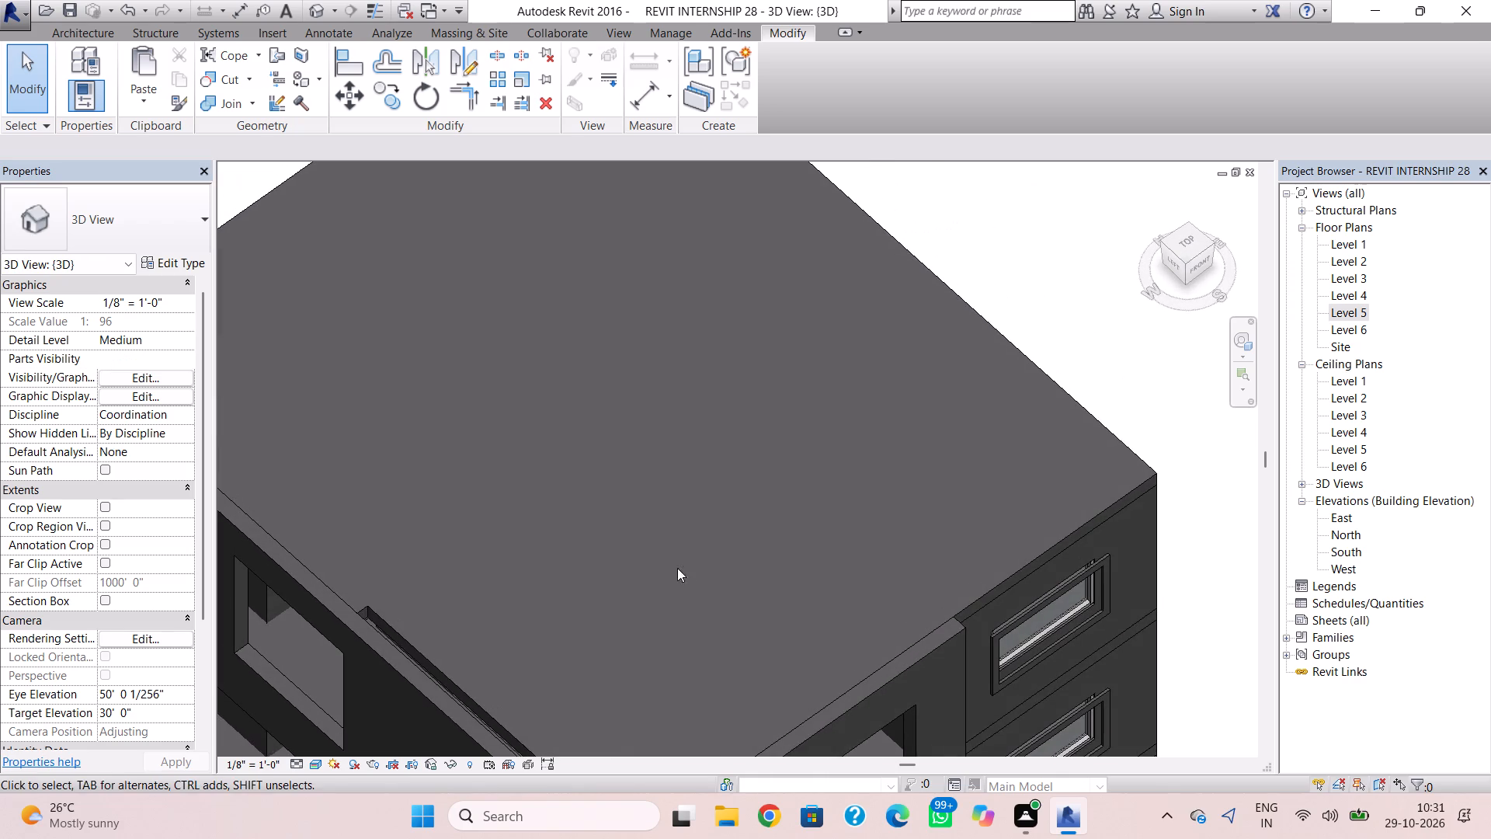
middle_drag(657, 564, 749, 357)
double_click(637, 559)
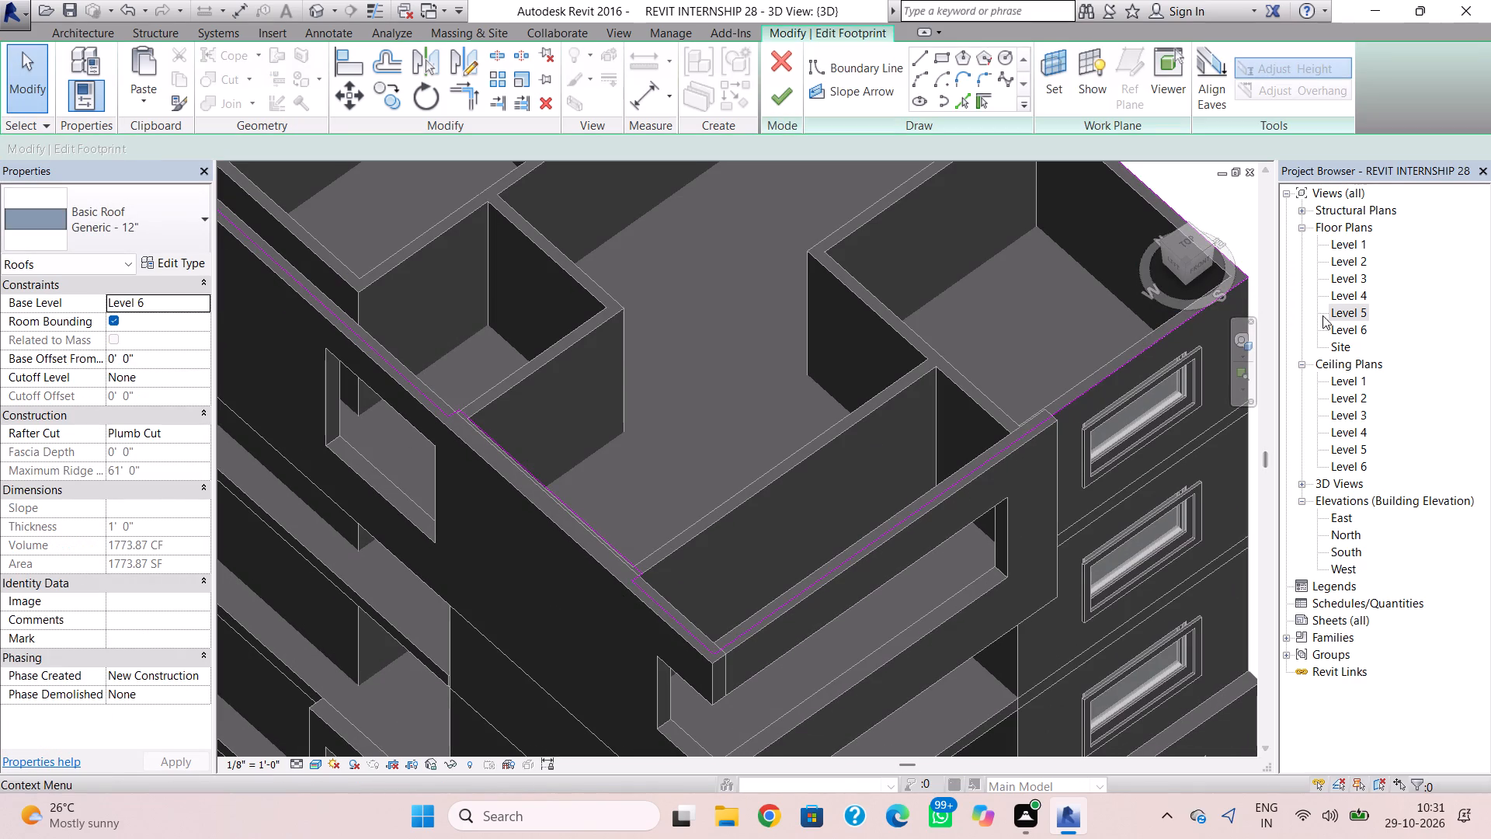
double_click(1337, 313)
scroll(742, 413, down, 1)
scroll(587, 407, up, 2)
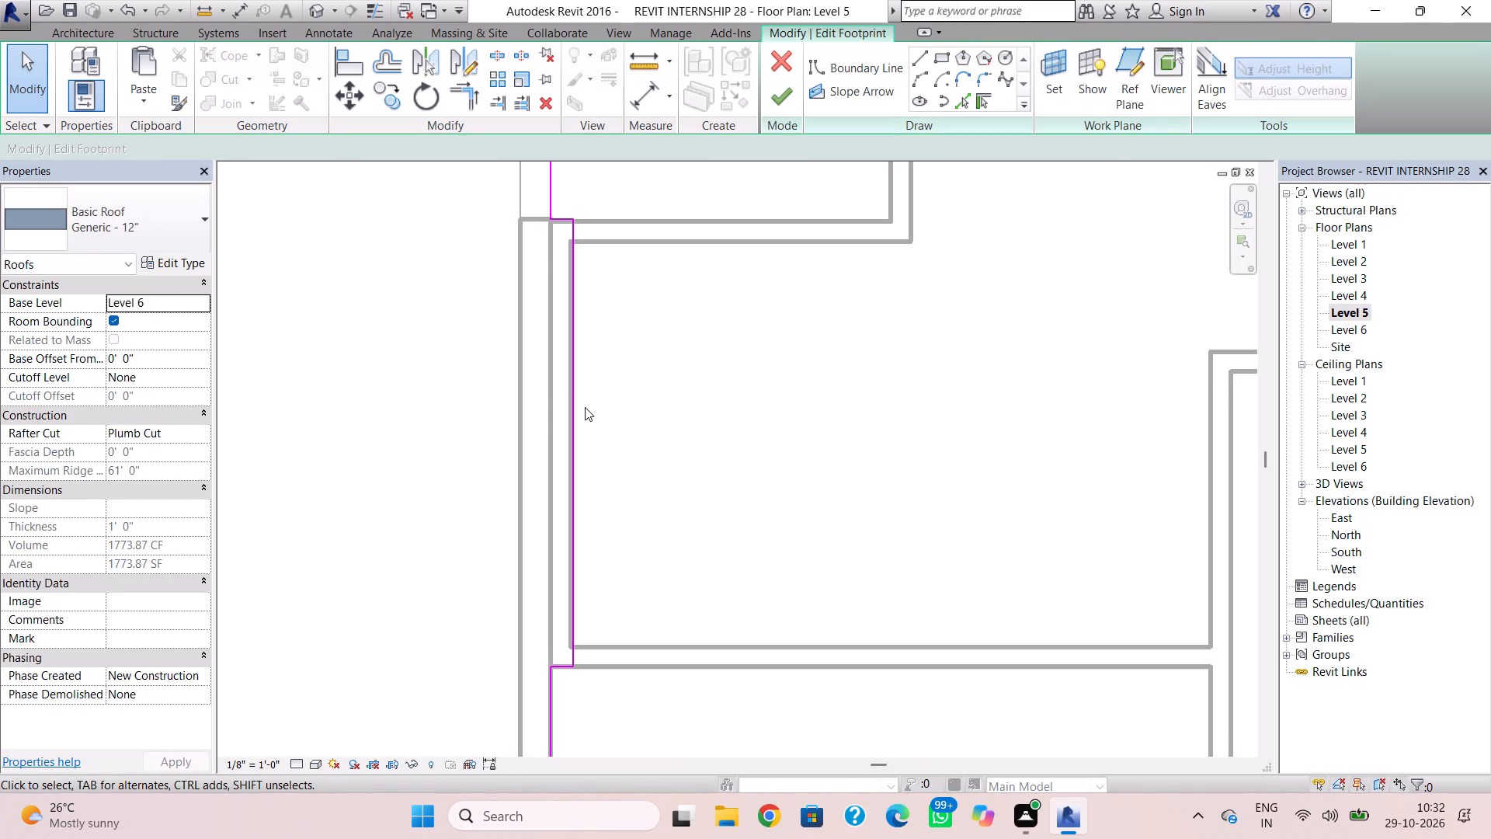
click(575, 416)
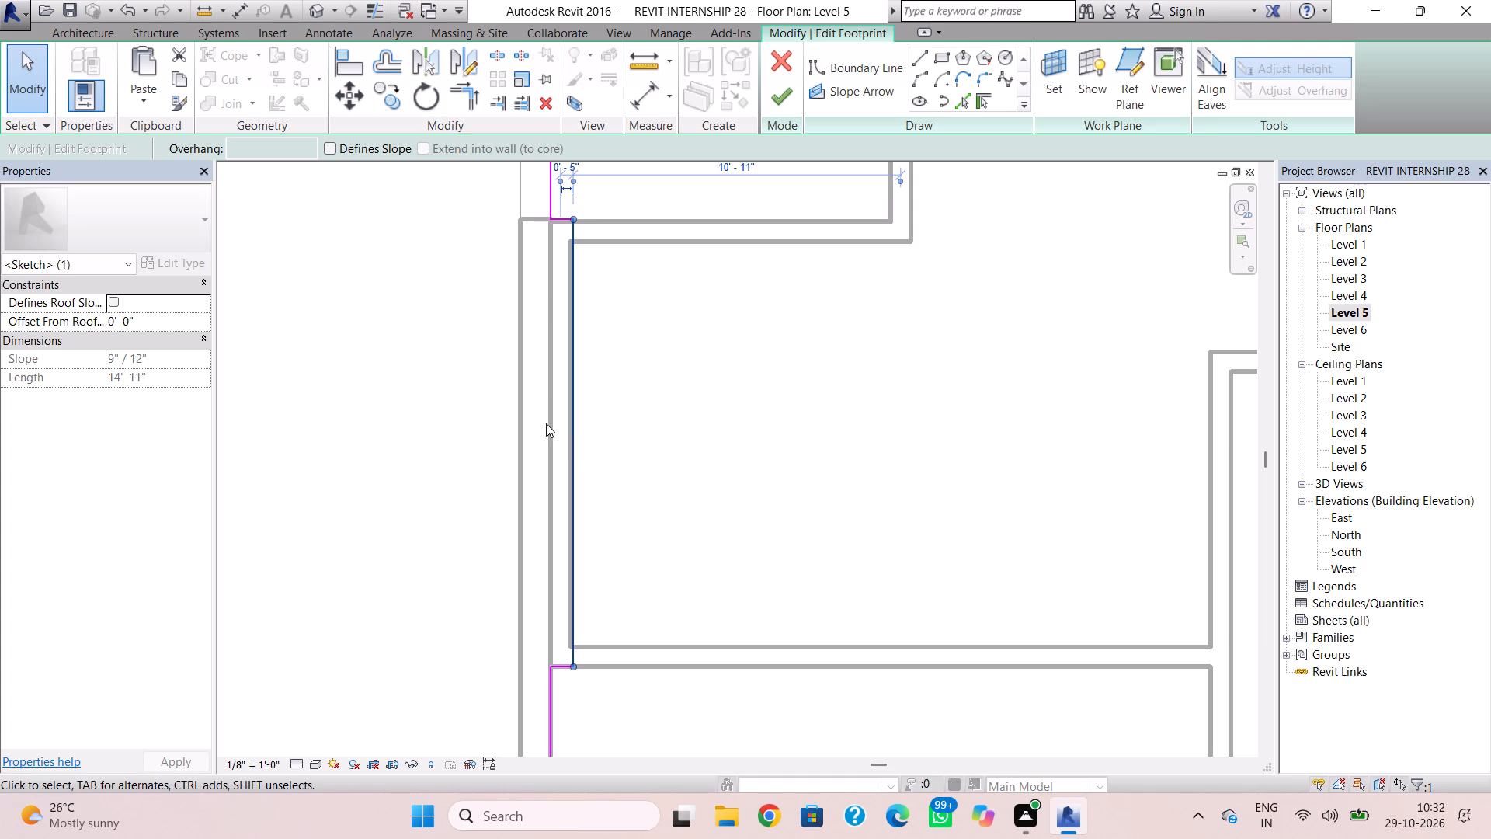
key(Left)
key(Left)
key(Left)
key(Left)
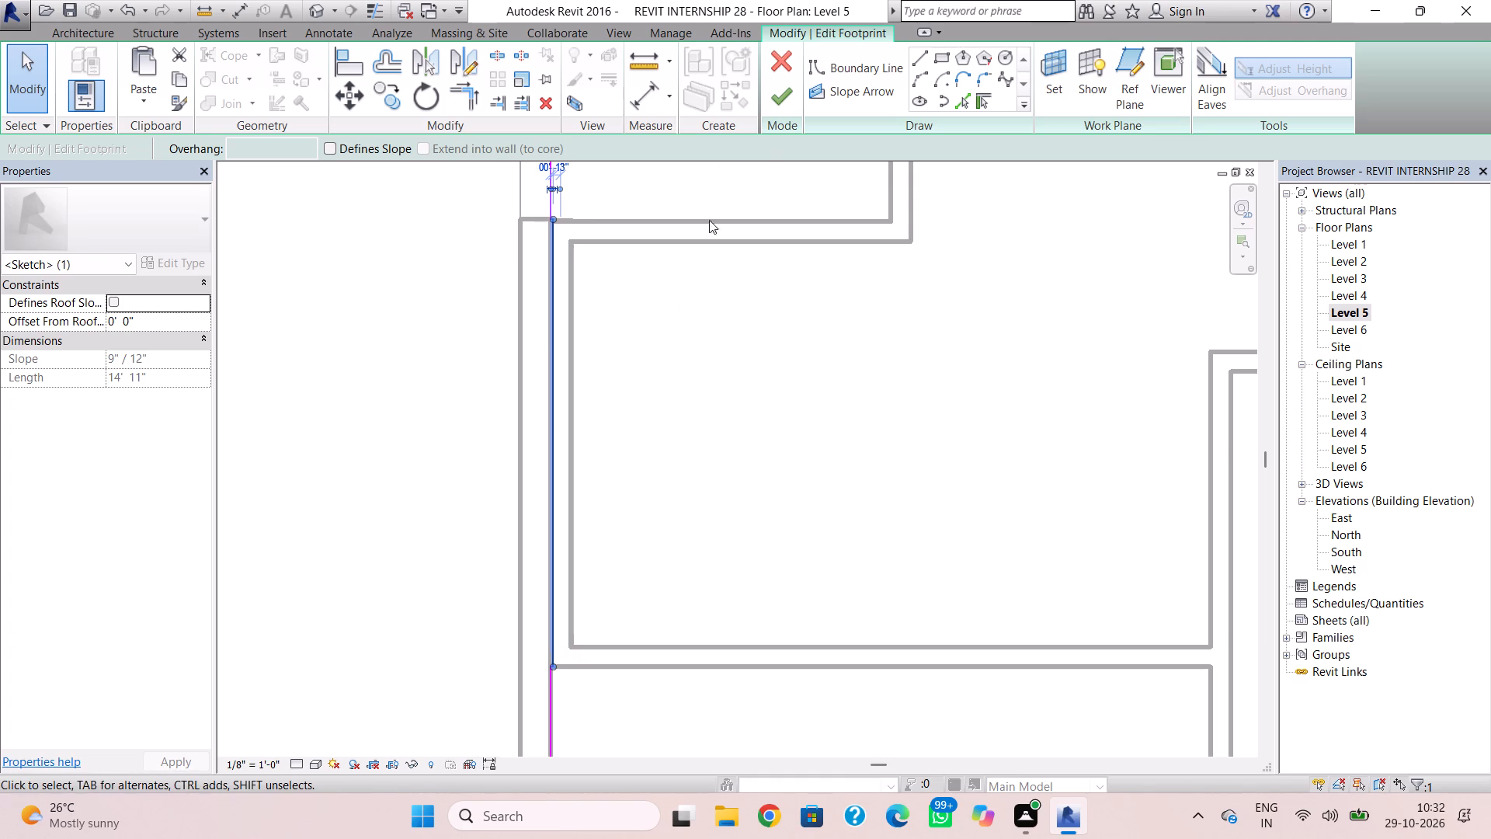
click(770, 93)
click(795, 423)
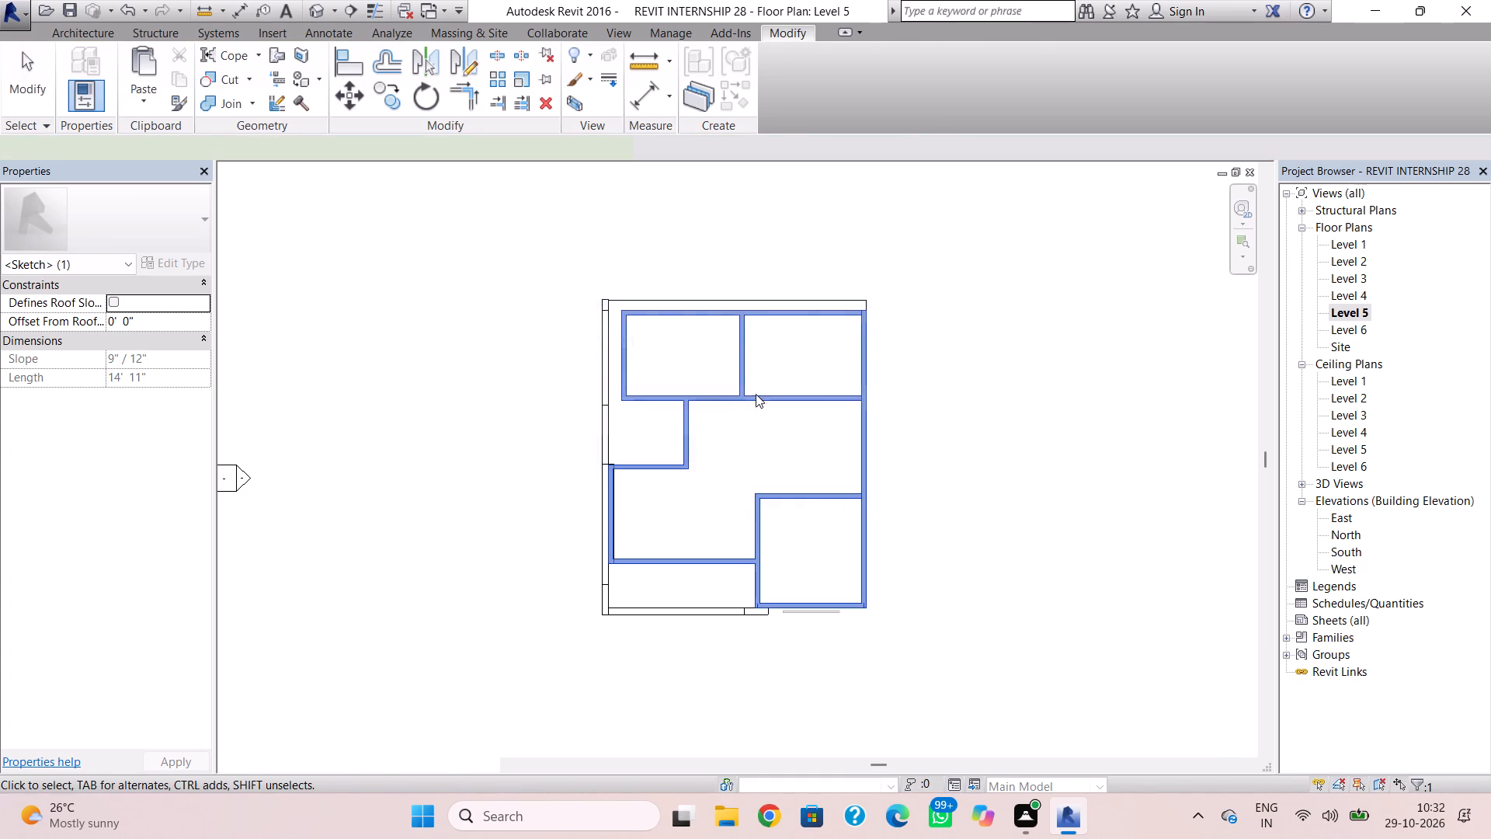
Reopen the roof footprint on Level 5 and delete the long offset boundary line along the left-facade wall.
click(315, 3)
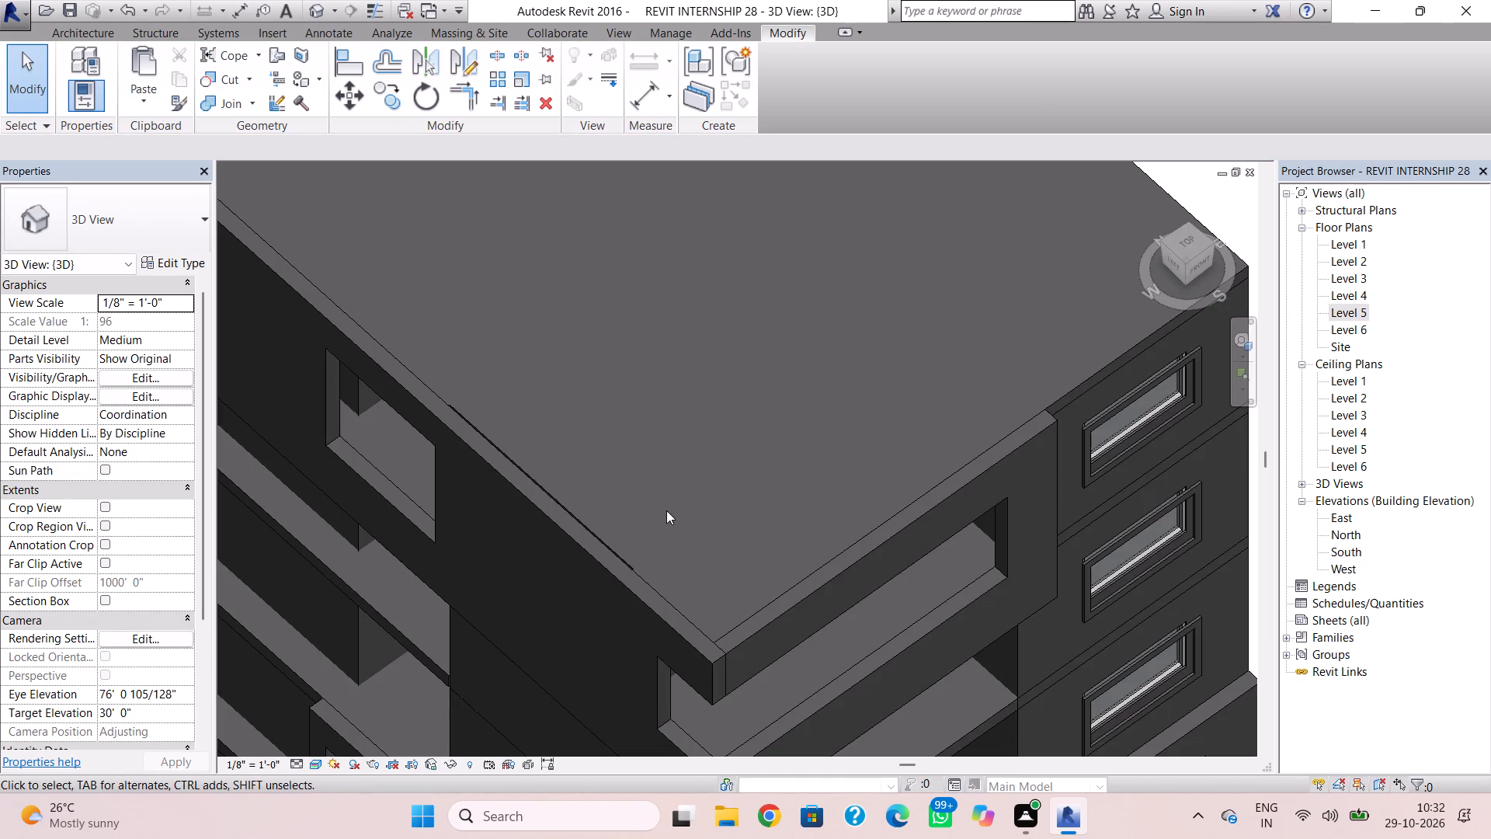
double_click(634, 568)
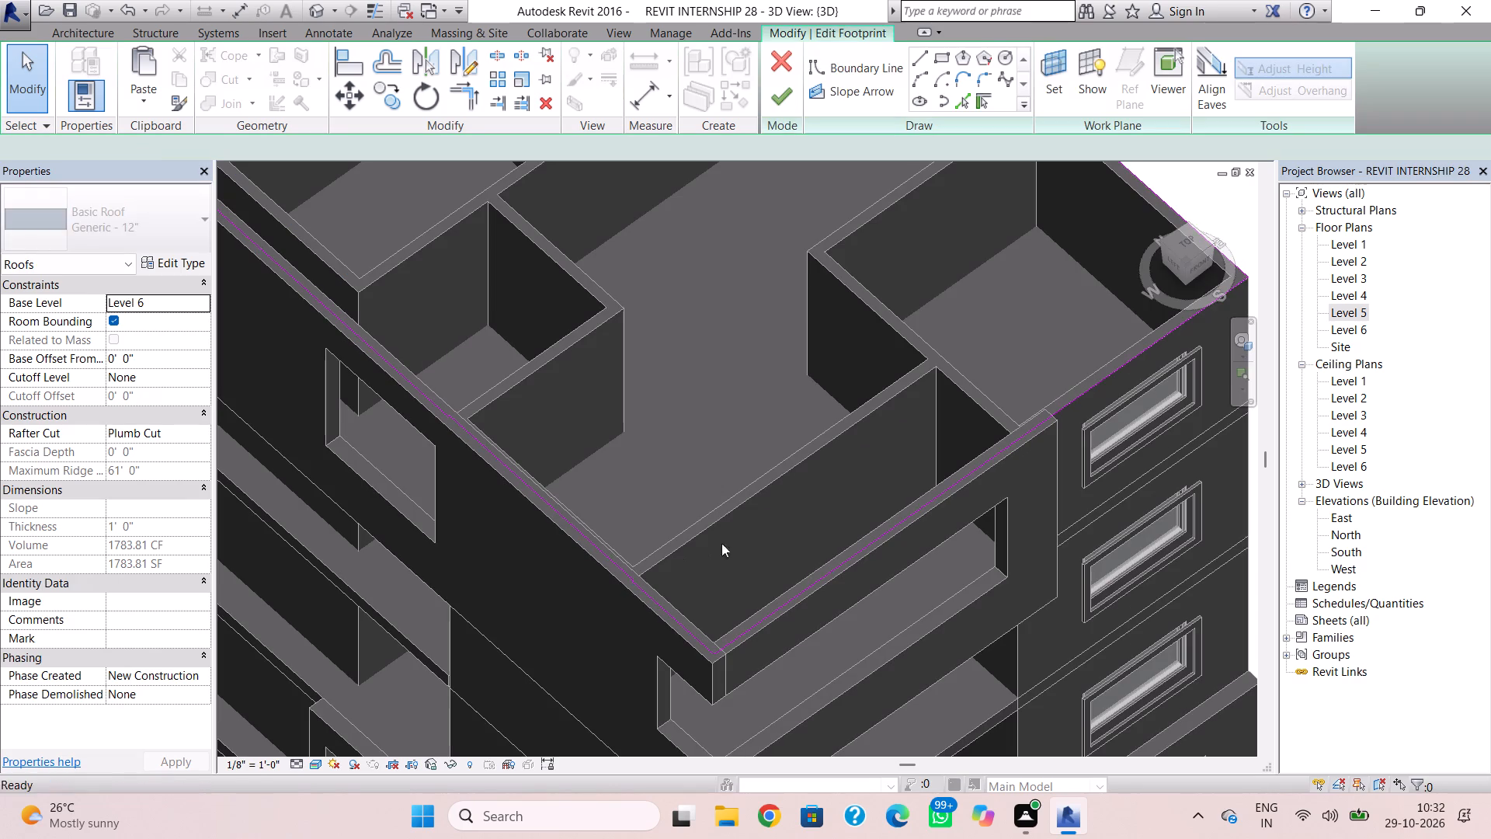
double_click(1360, 308)
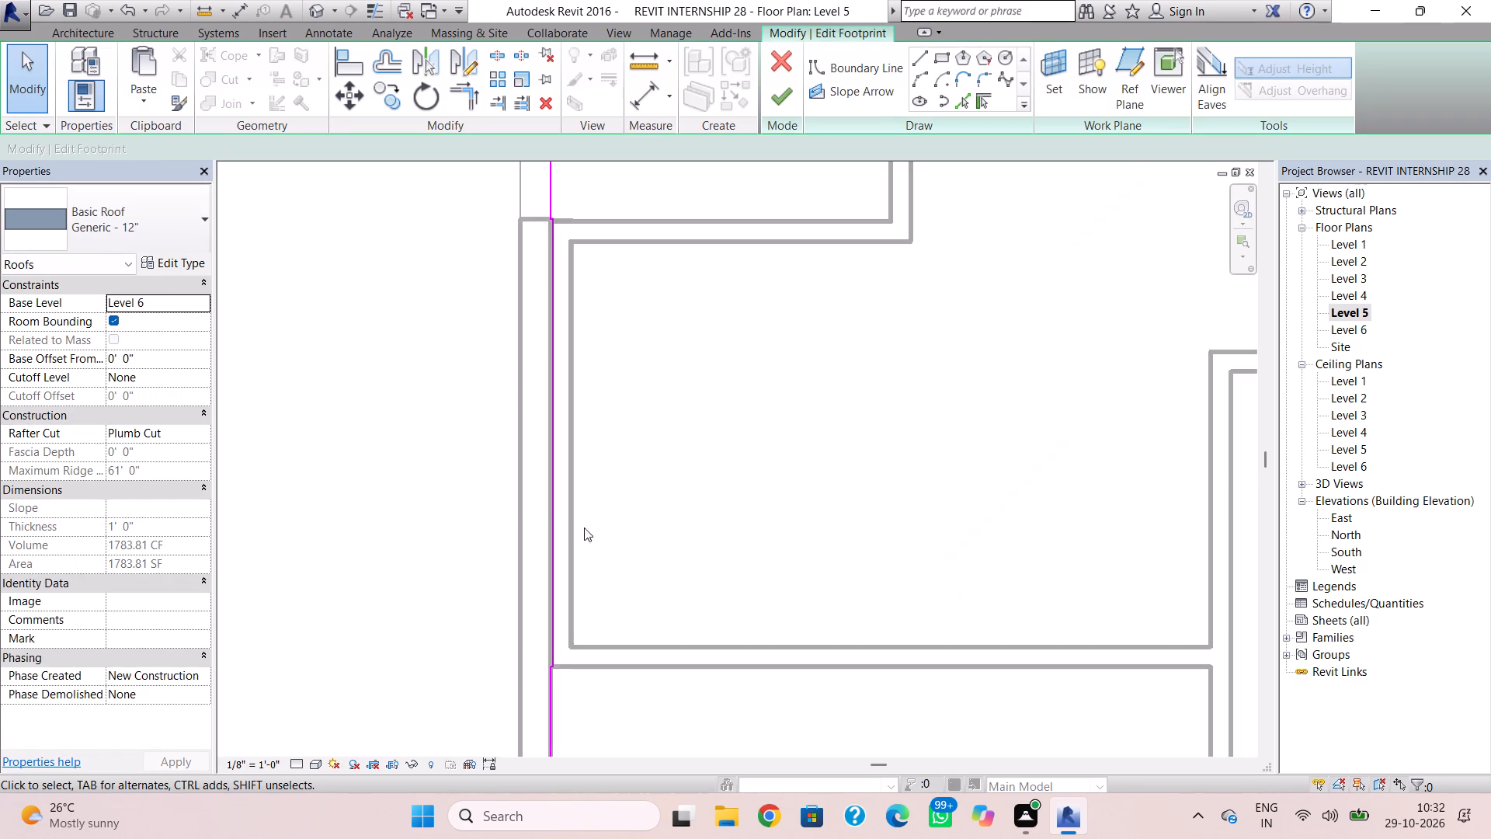
scroll(572, 530, up, 2)
click(553, 631)
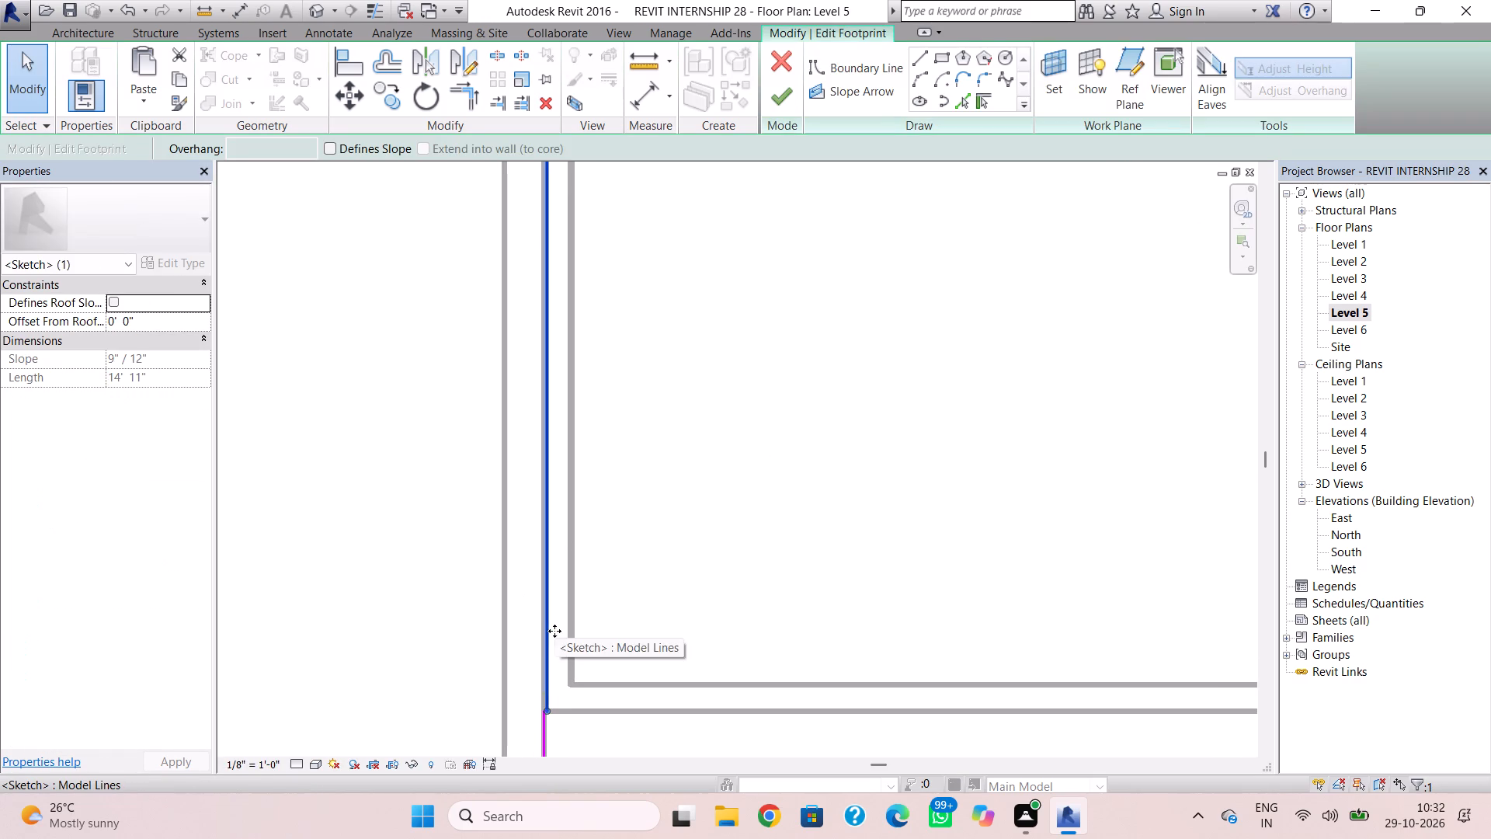
key(Delete)
Delete the two short jog segments left at the ends of the gap in the roof's left boundary.
scroll(535, 635, down, 4)
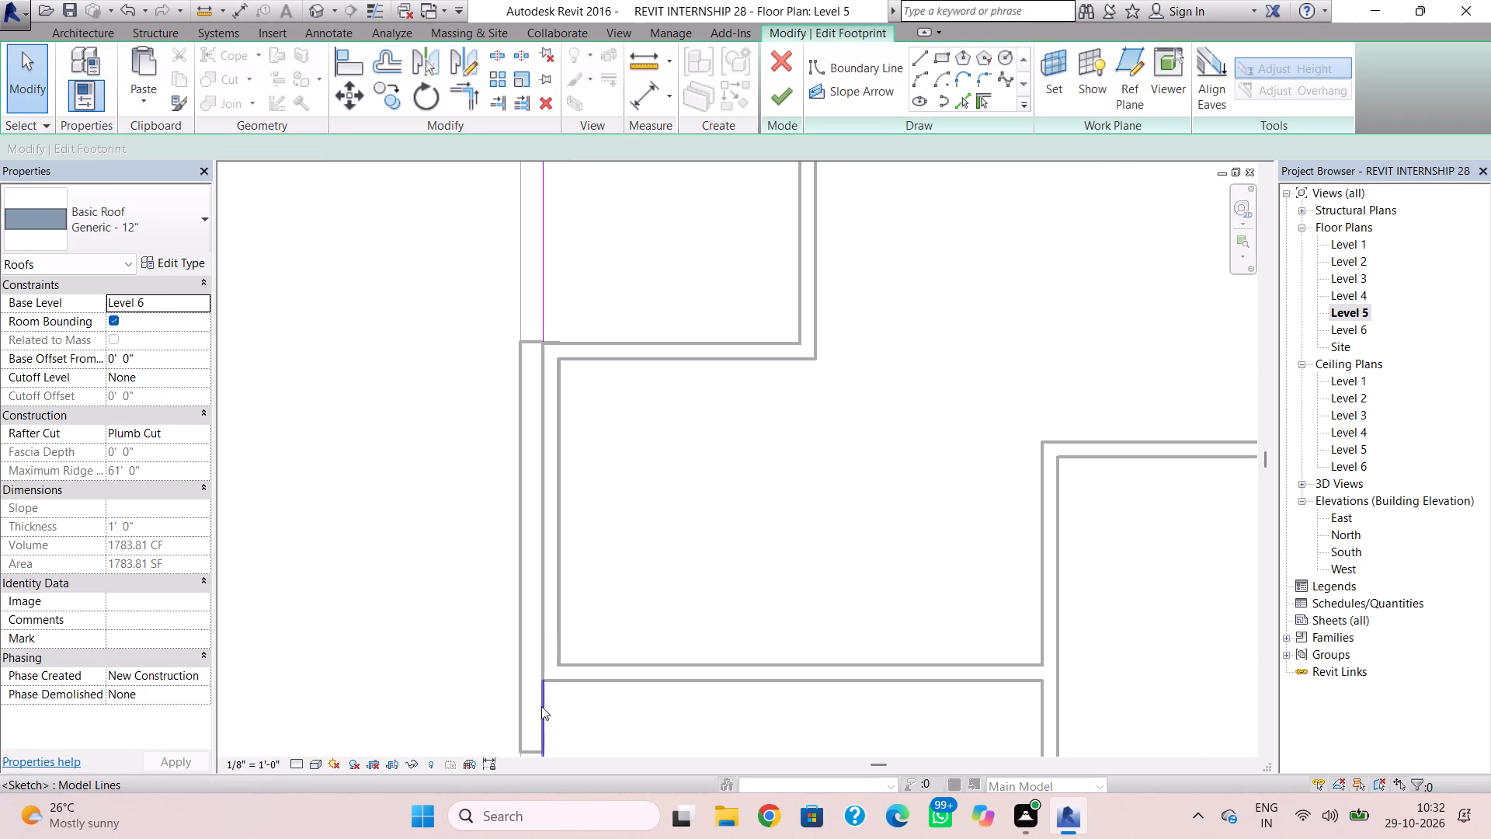
scroll(548, 695, up, 8)
click(538, 664)
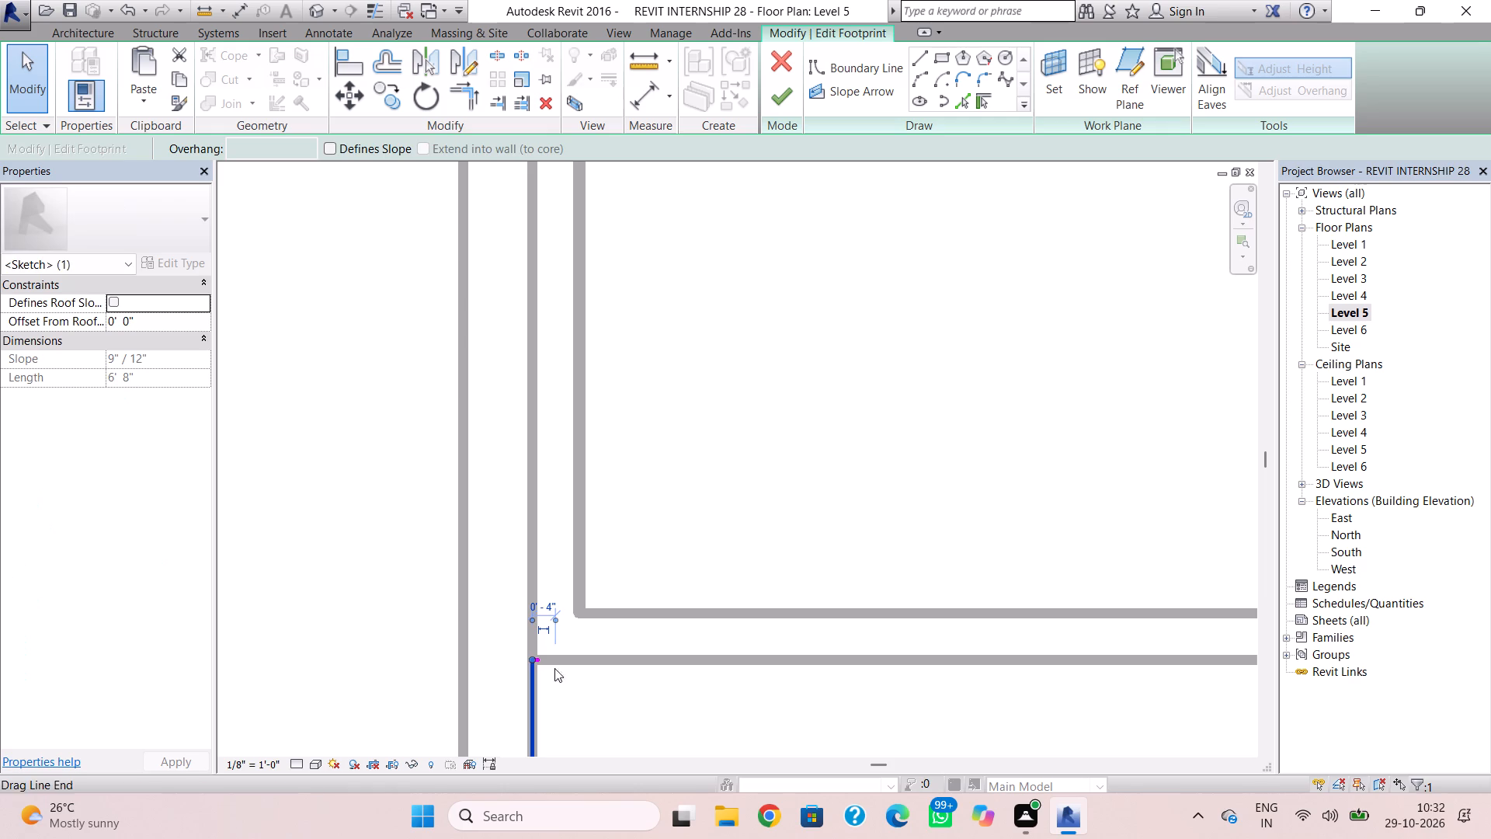
click(568, 697)
click(544, 665)
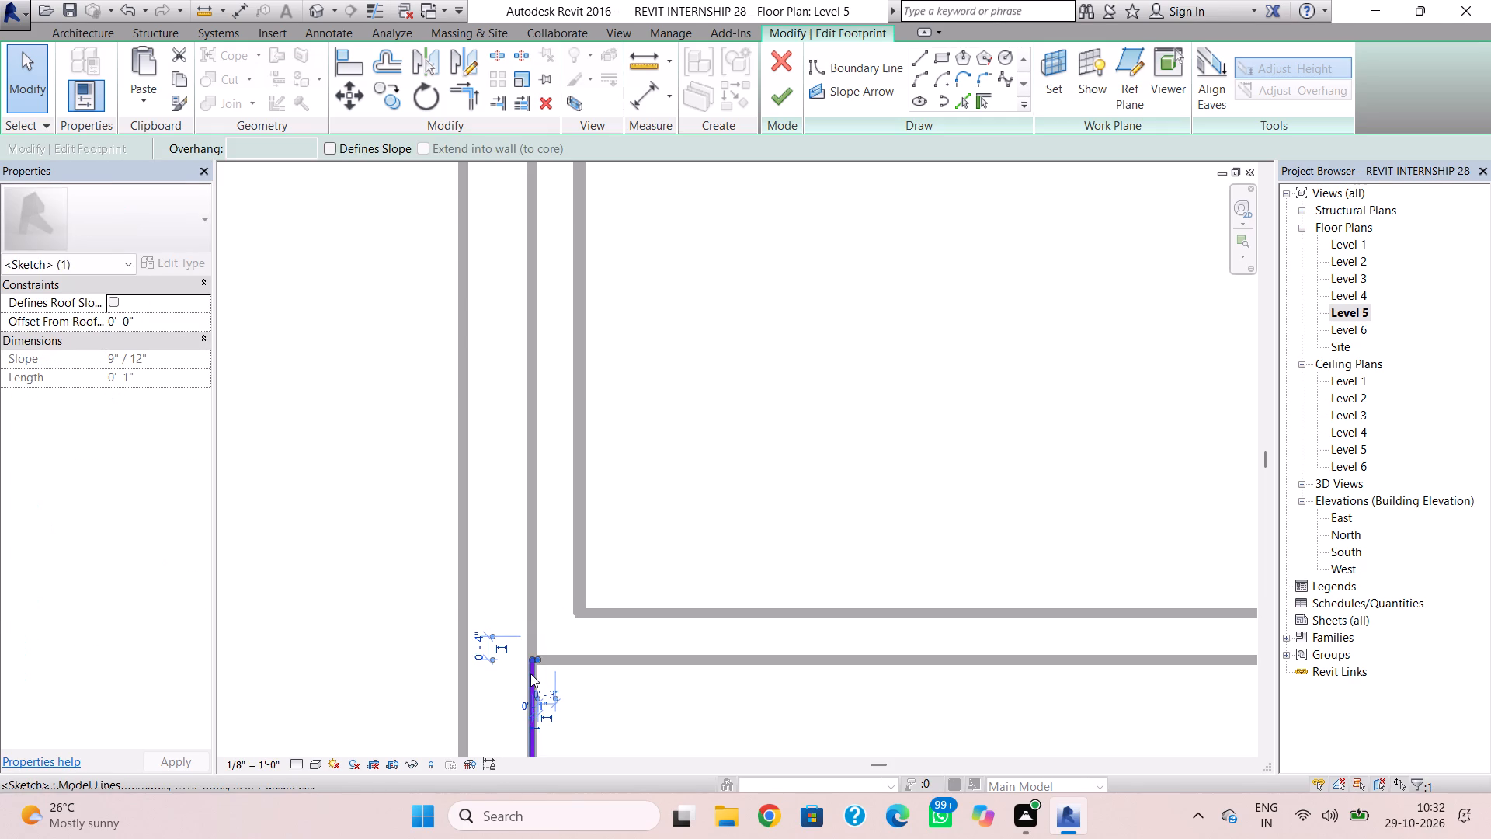
key(Delete)
scroll(529, 669, down, 6)
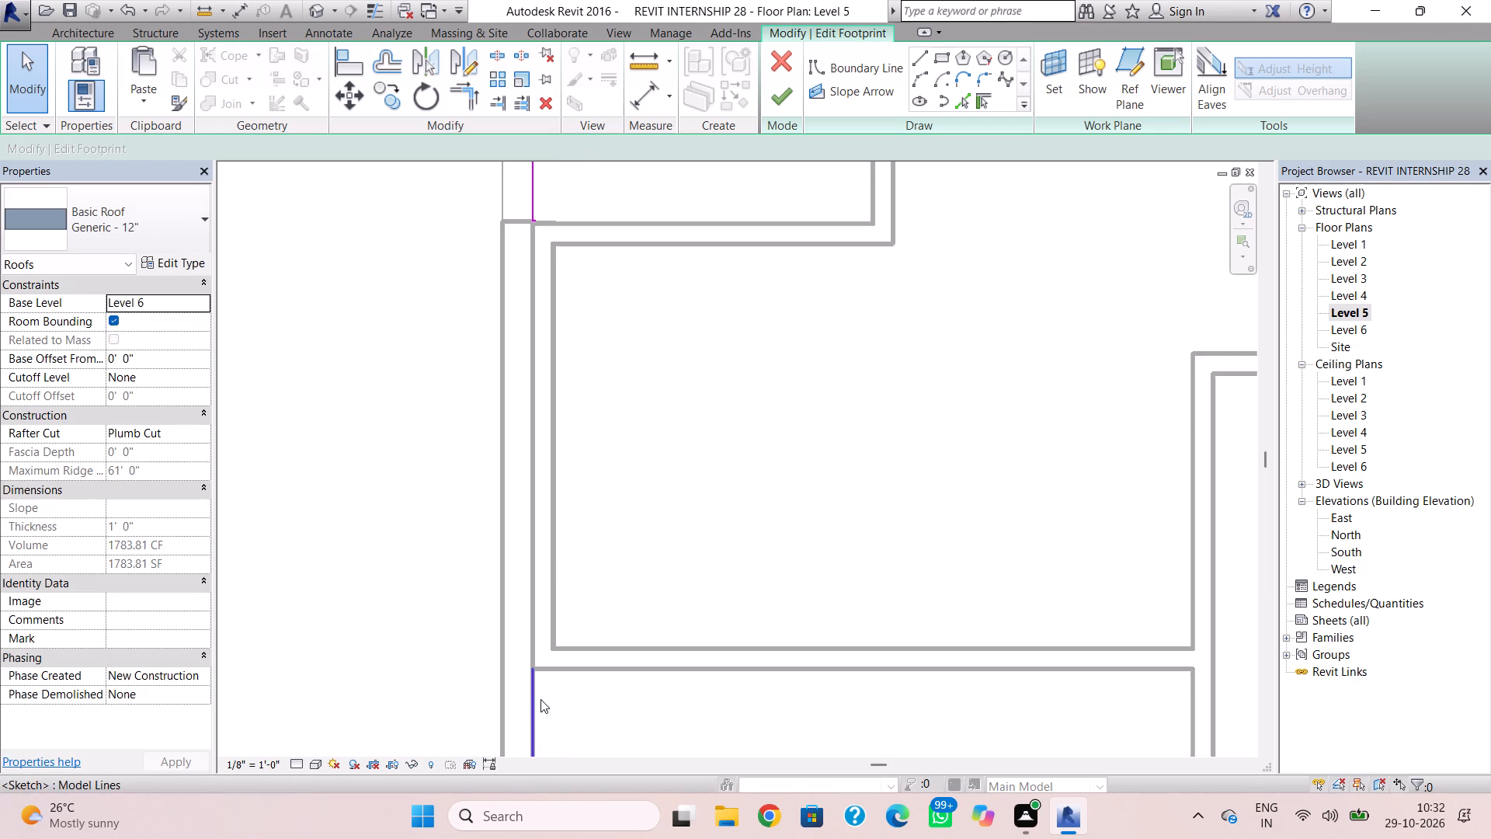
scroll(517, 231, up, 7)
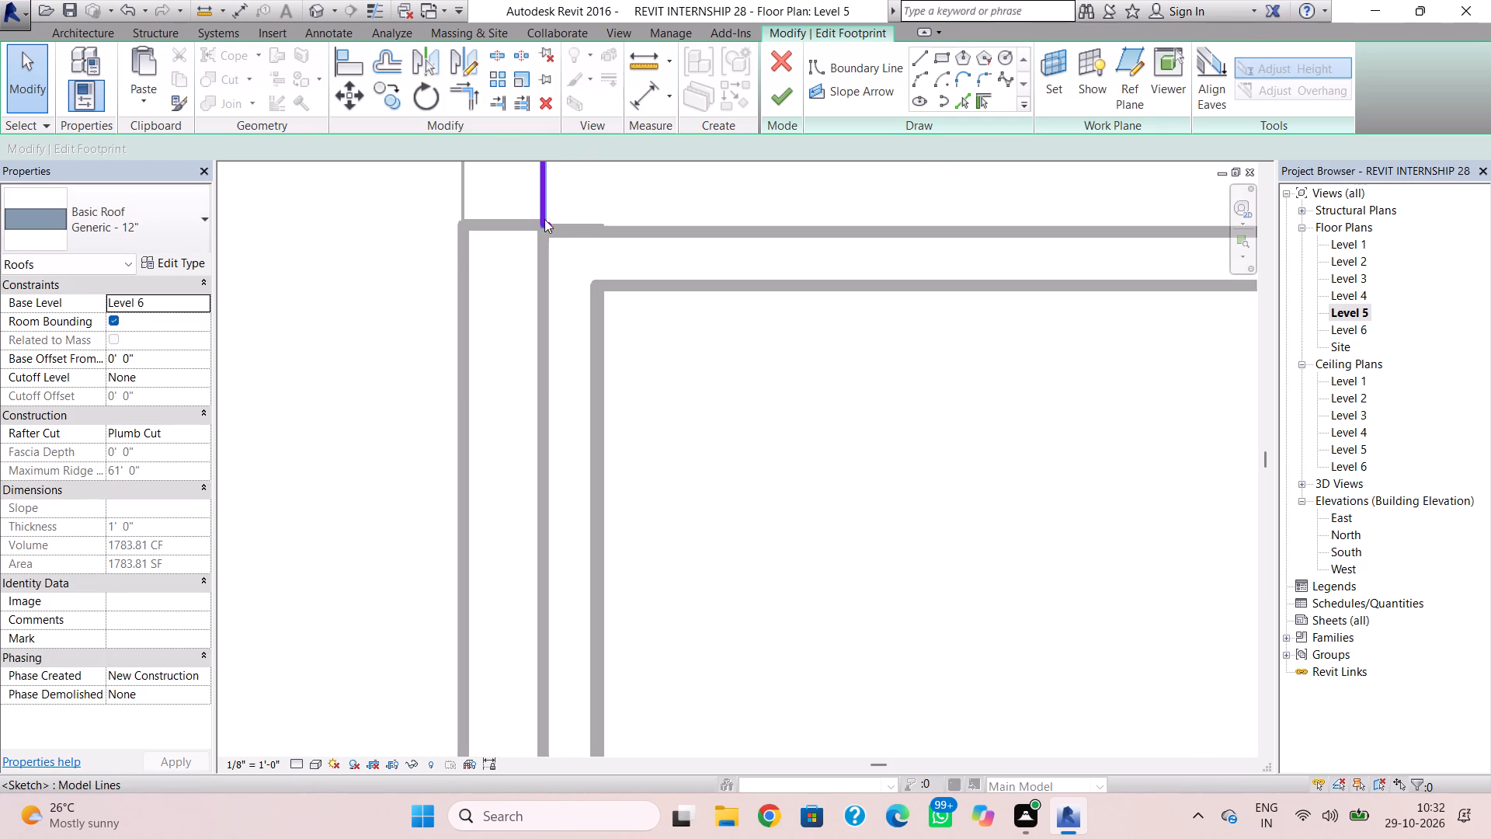
scroll(544, 219, up, 7)
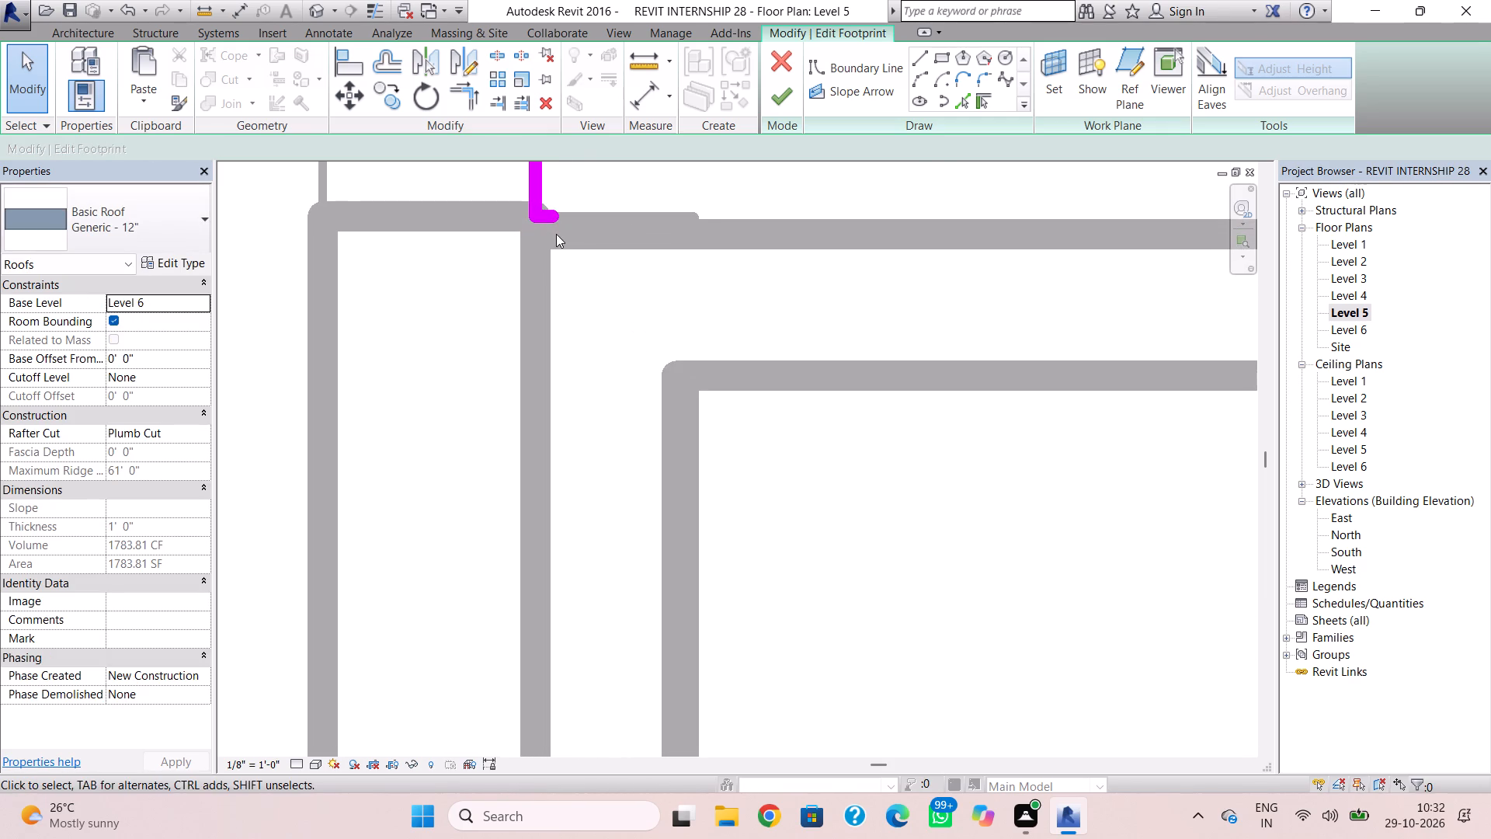
click(558, 221)
key(Delete)
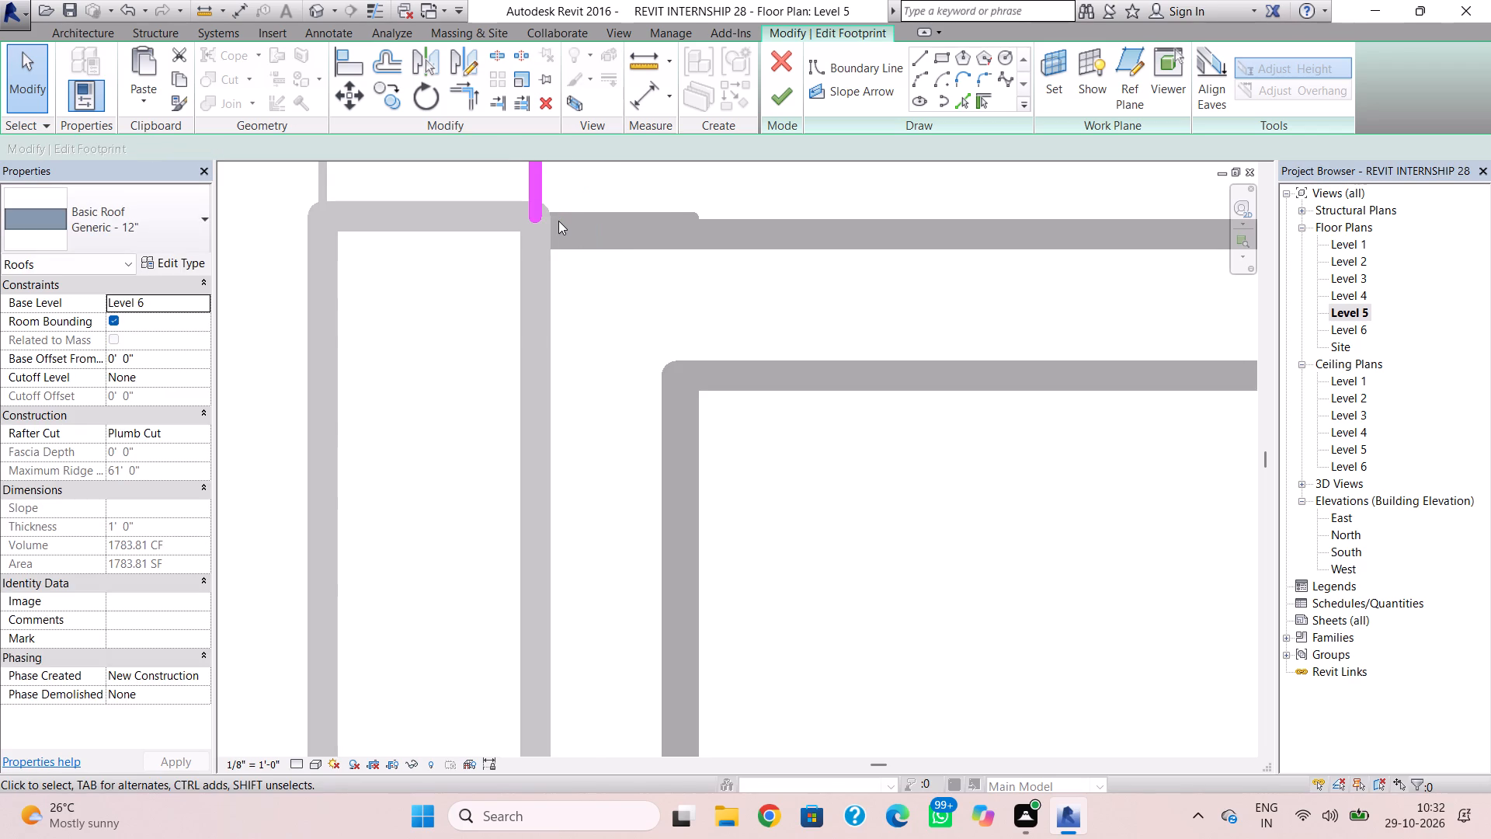
Stretch the upper left boundary line down to meet the lower boundary line, closing the gap, and finish the roof footprint.
click(543, 214)
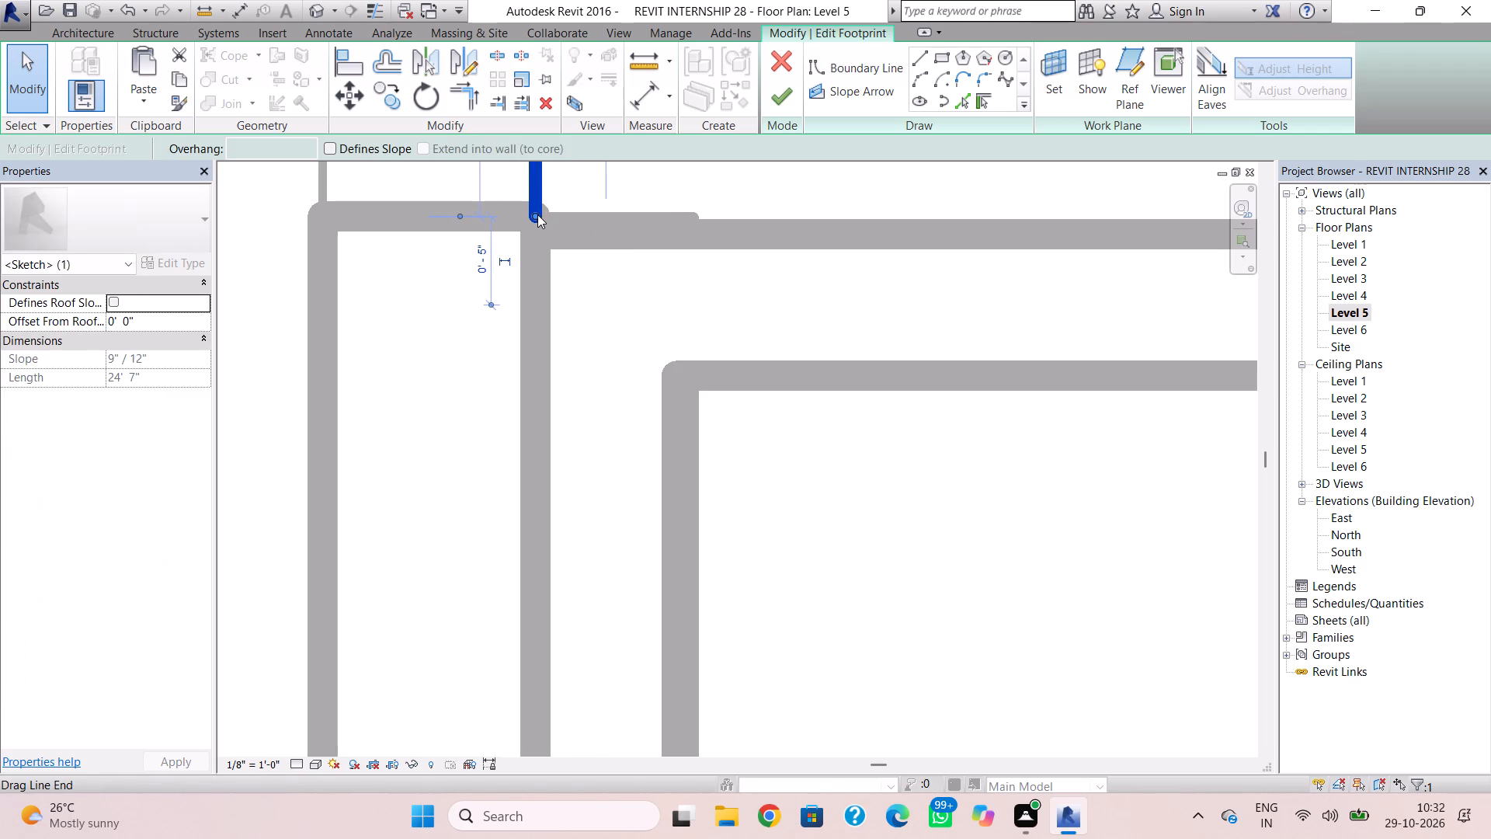
drag(534, 214, 509, 531)
scroll(509, 544, down, 4)
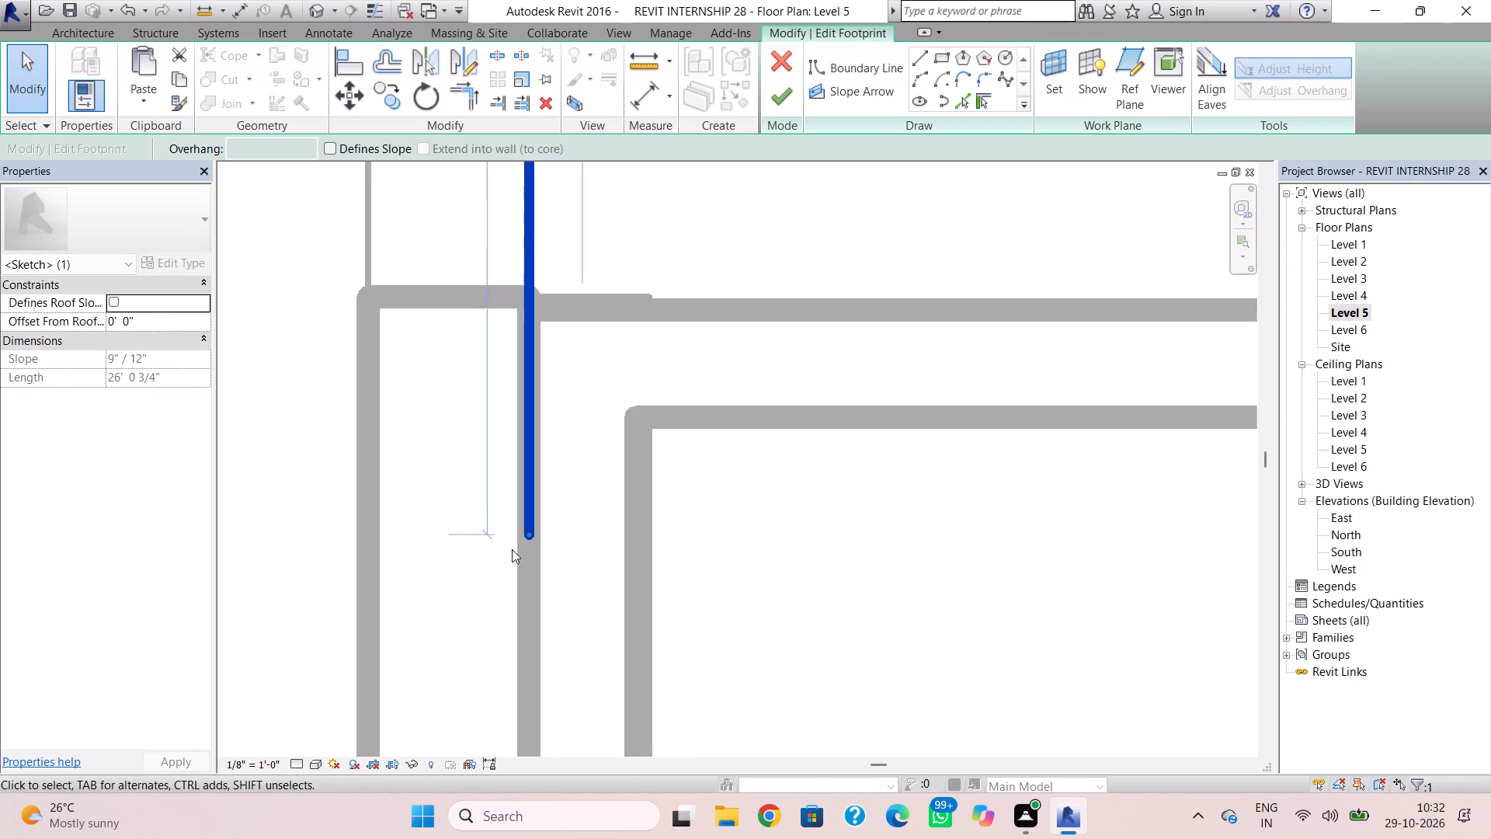
middle_drag(512, 549, 539, 275)
scroll(525, 448, down, 5)
middle_drag(538, 457, 552, 280)
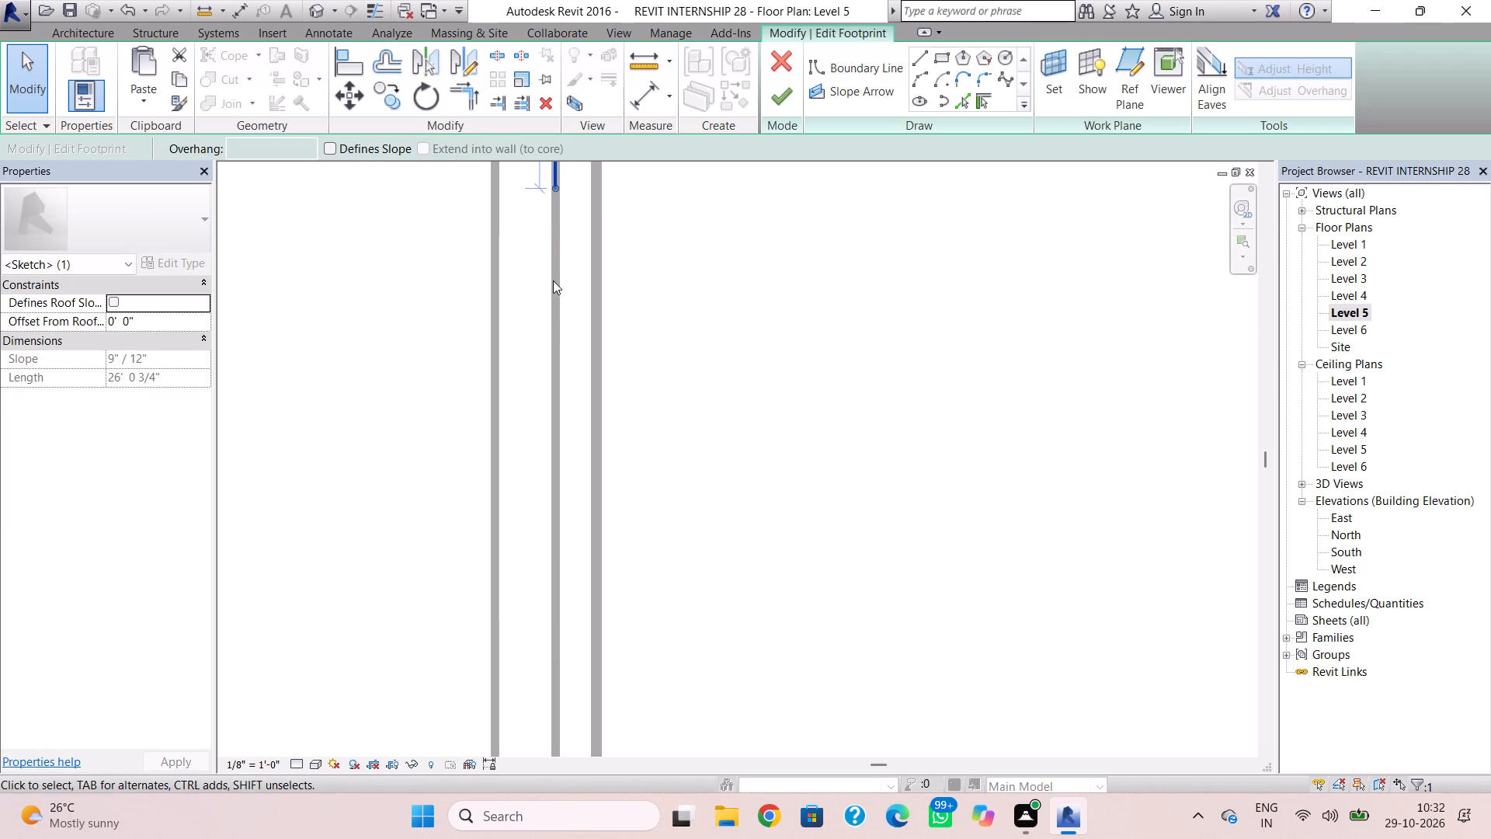
drag(554, 189, 540, 437)
scroll(540, 444, down, 2)
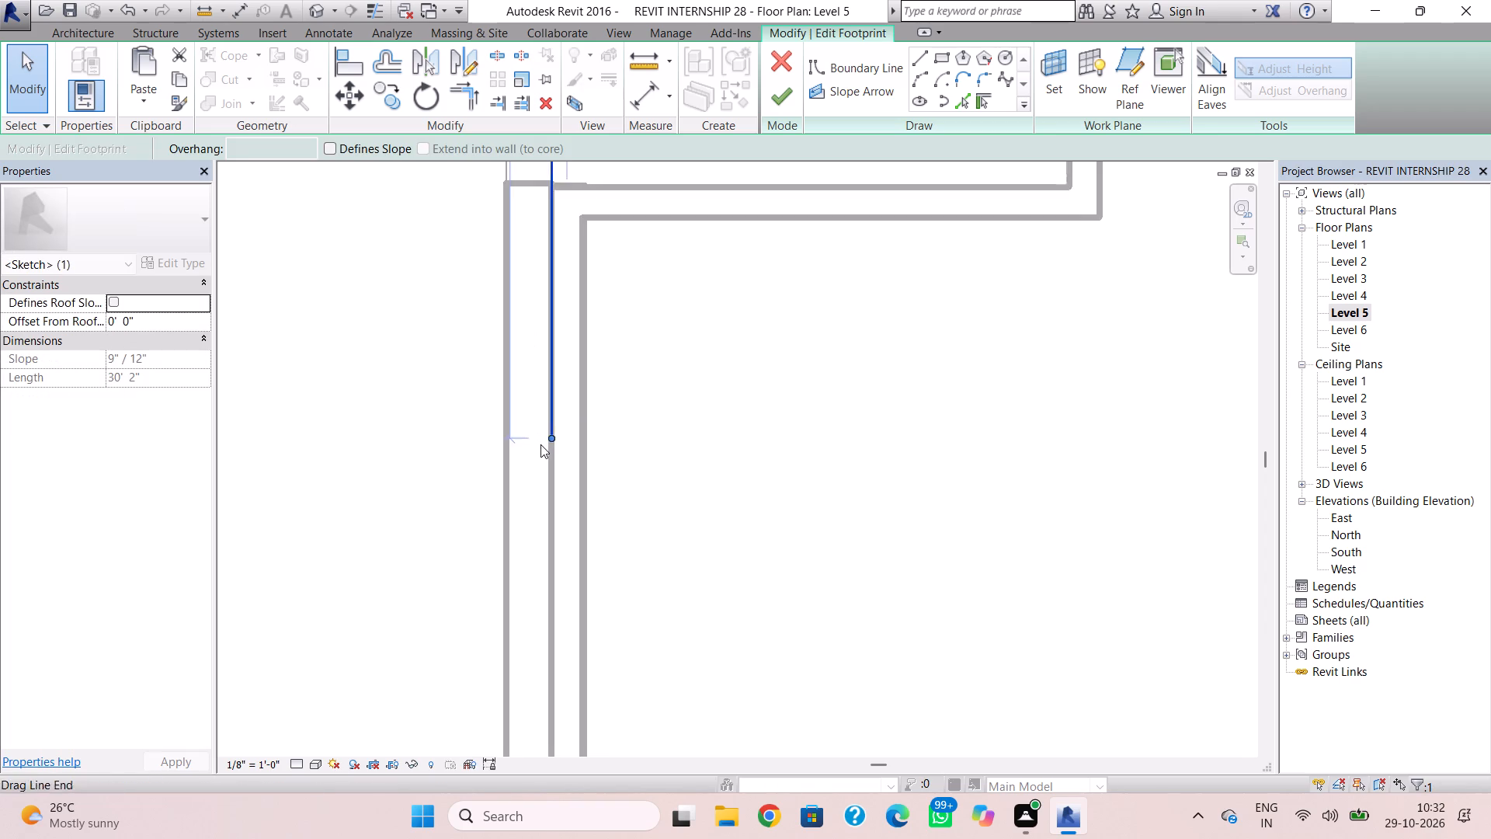
middle_drag(541, 443, 562, 292)
scroll(566, 413, down, 2)
middle_drag(566, 405, 569, 336)
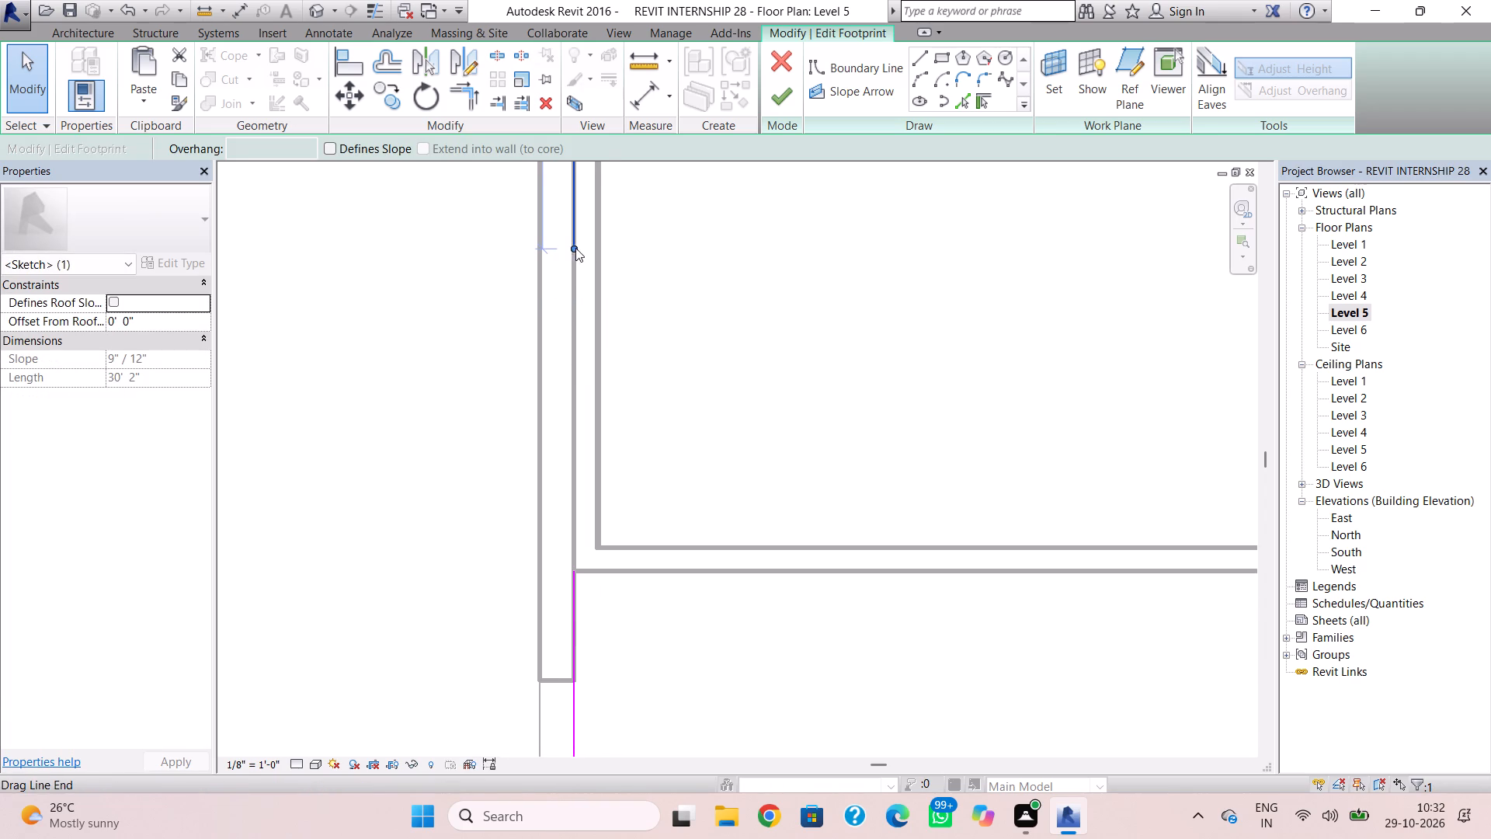
drag(572, 248, 577, 568)
click(763, 437)
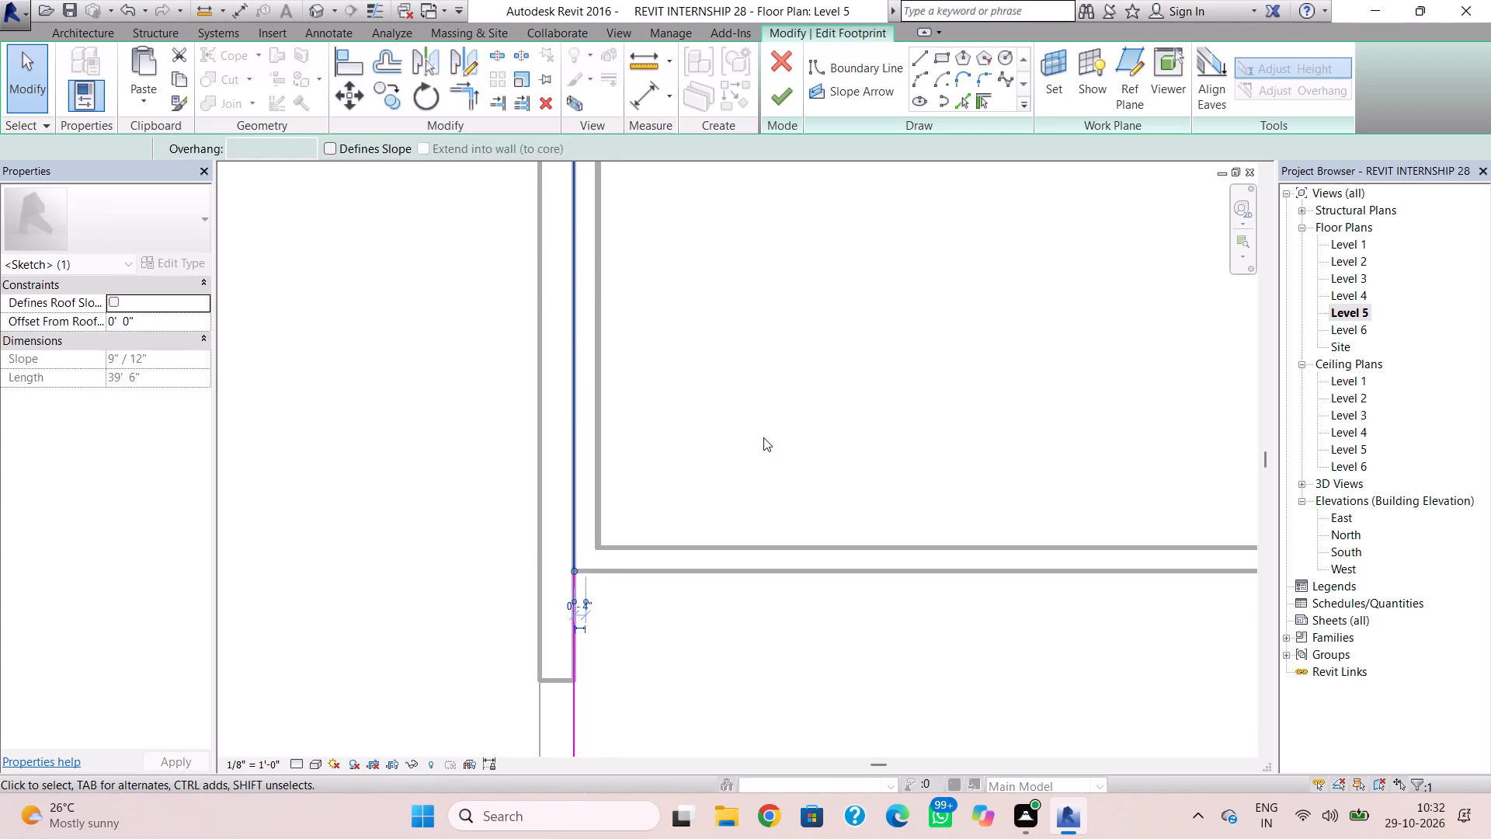
click(789, 99)
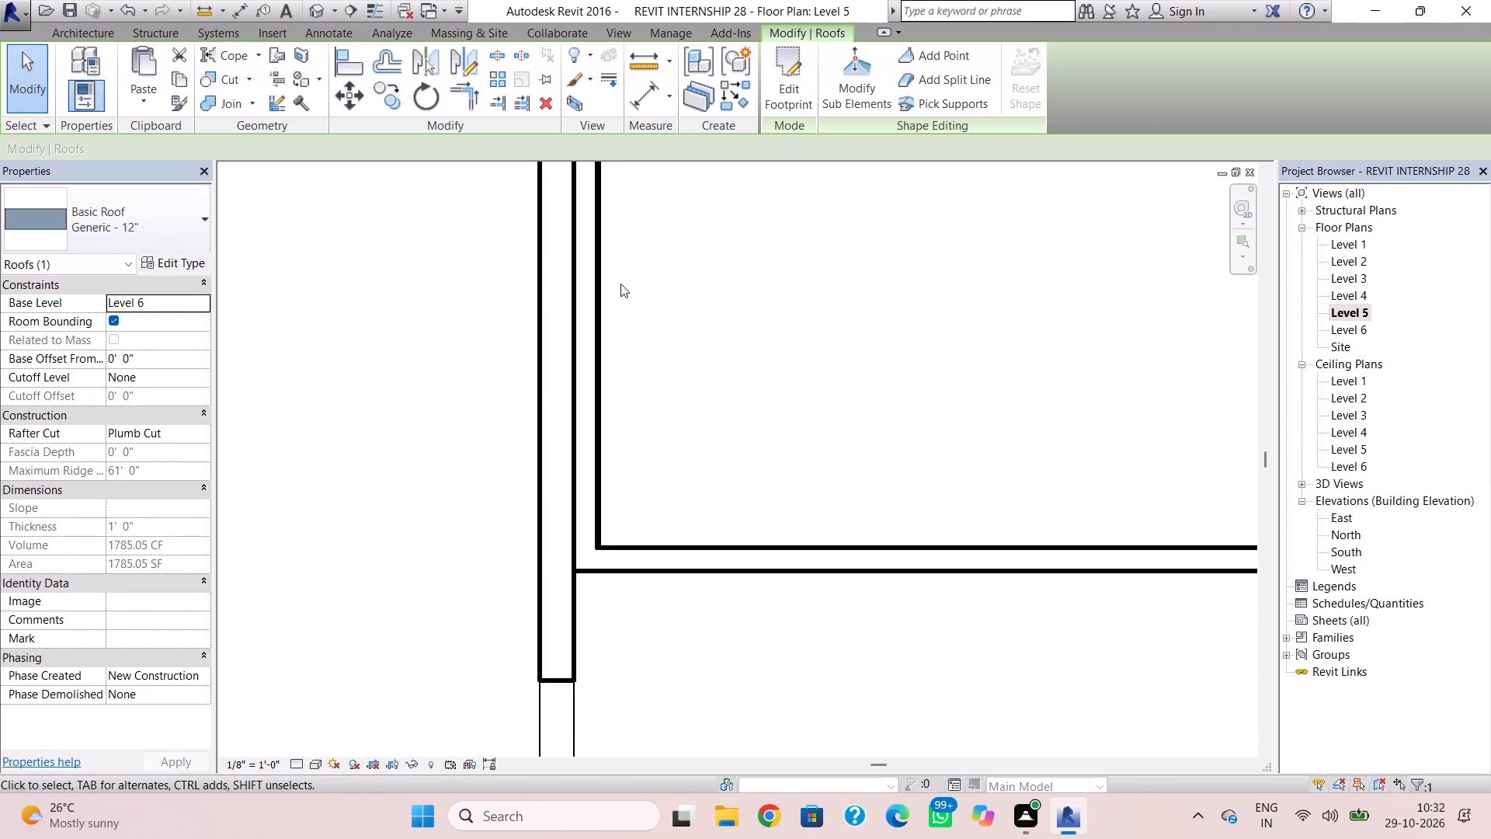
In the 3D view, push the outer face of the top-storey front facade frame inward to make the frame thinner.
click(317, 5)
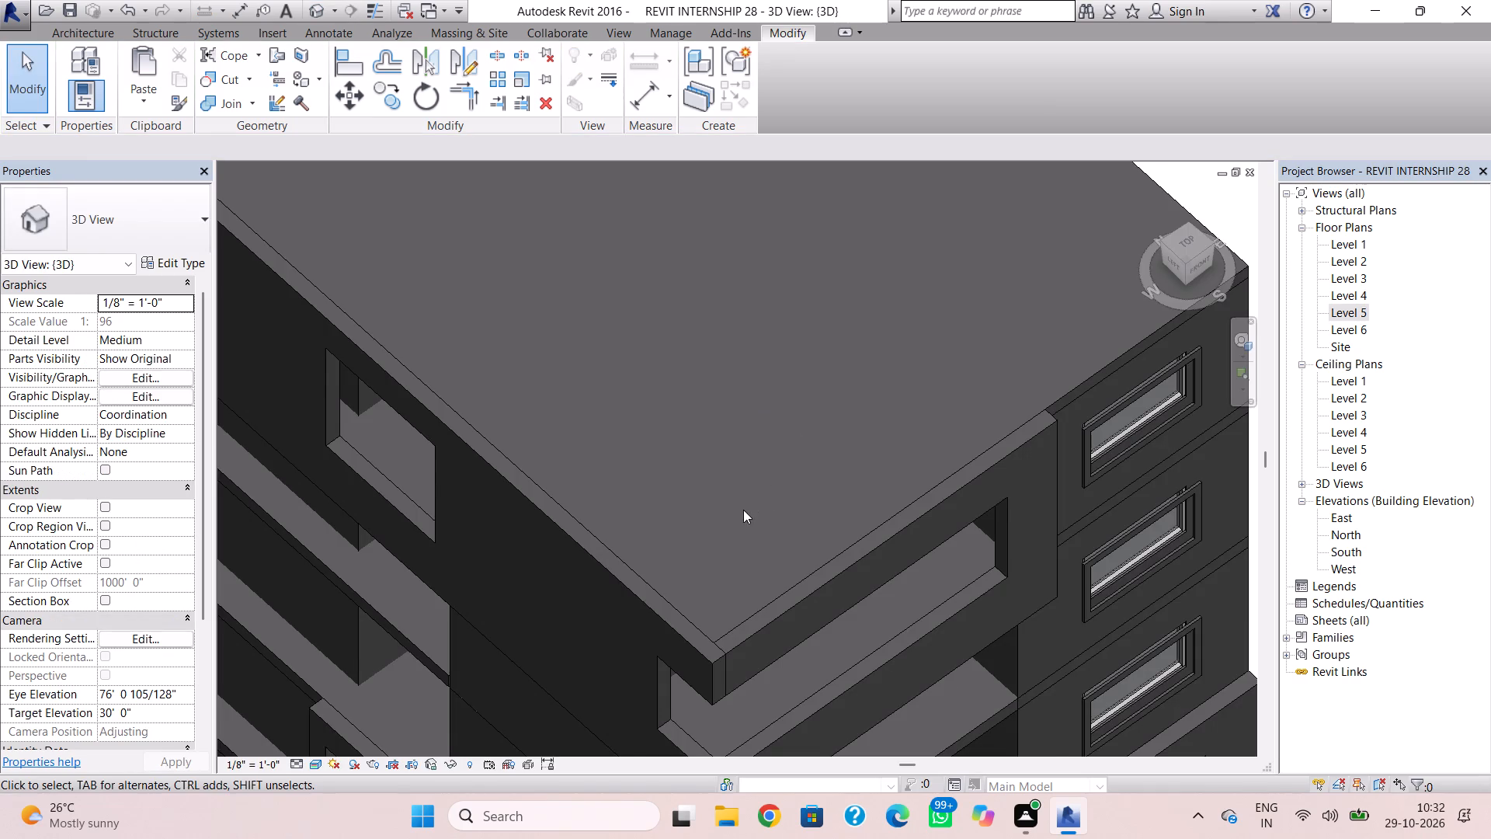
scroll(742, 510, down, 3)
middle_click(743, 496)
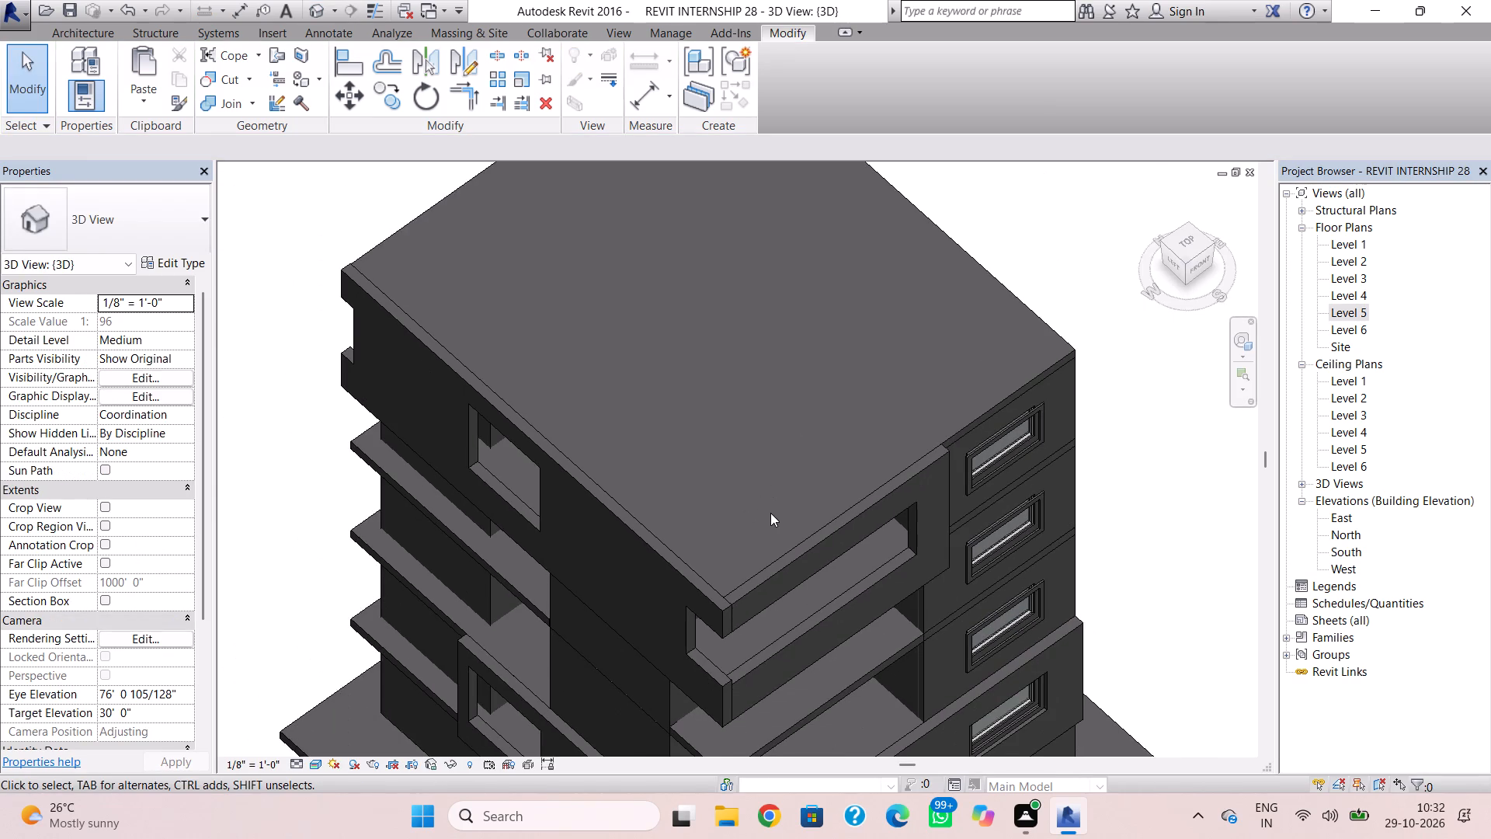
click(782, 579)
scroll(822, 596, up, 2)
click(833, 575)
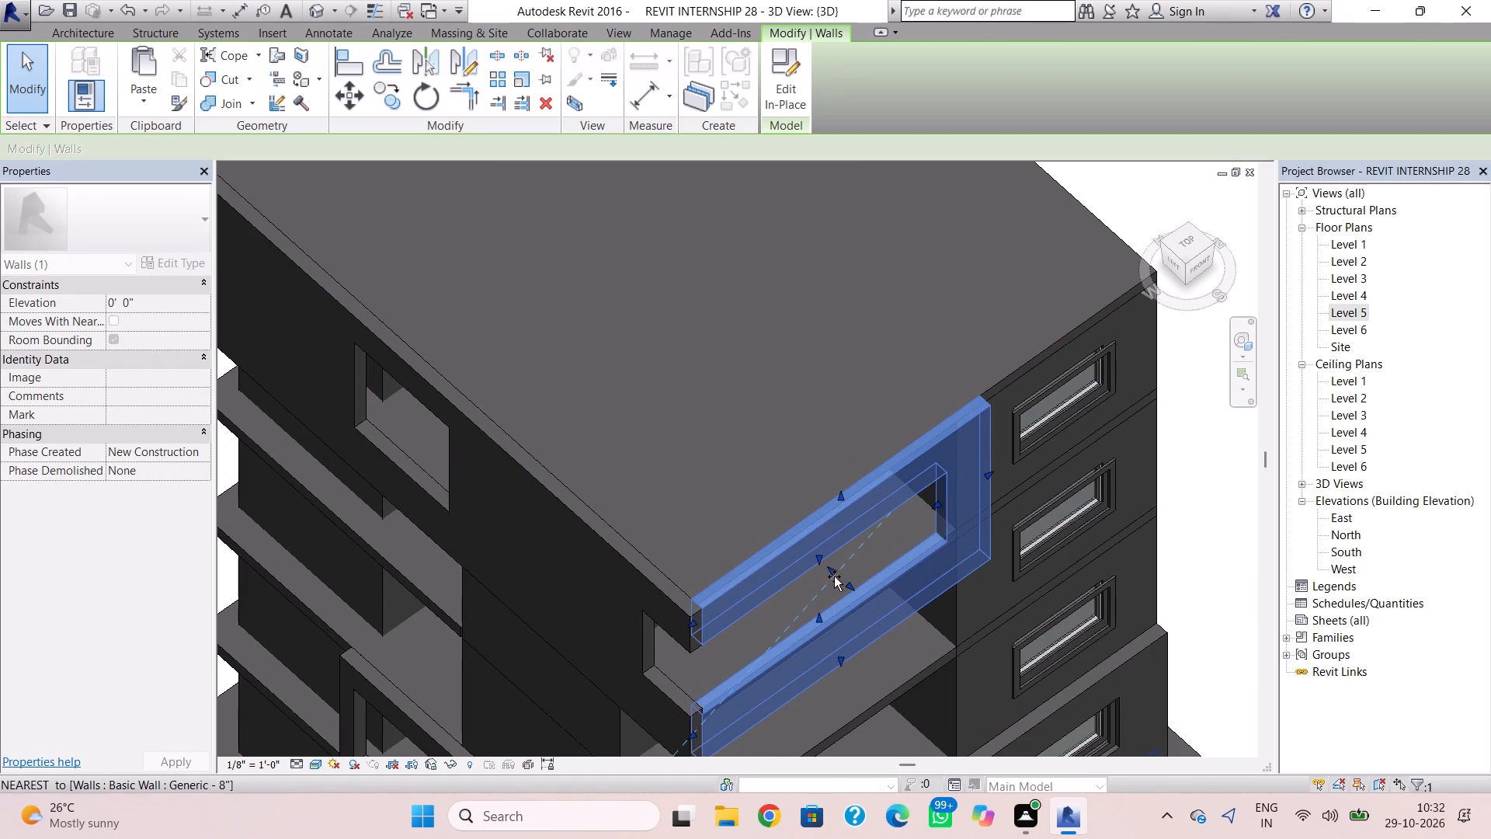
drag(853, 587, 846, 582)
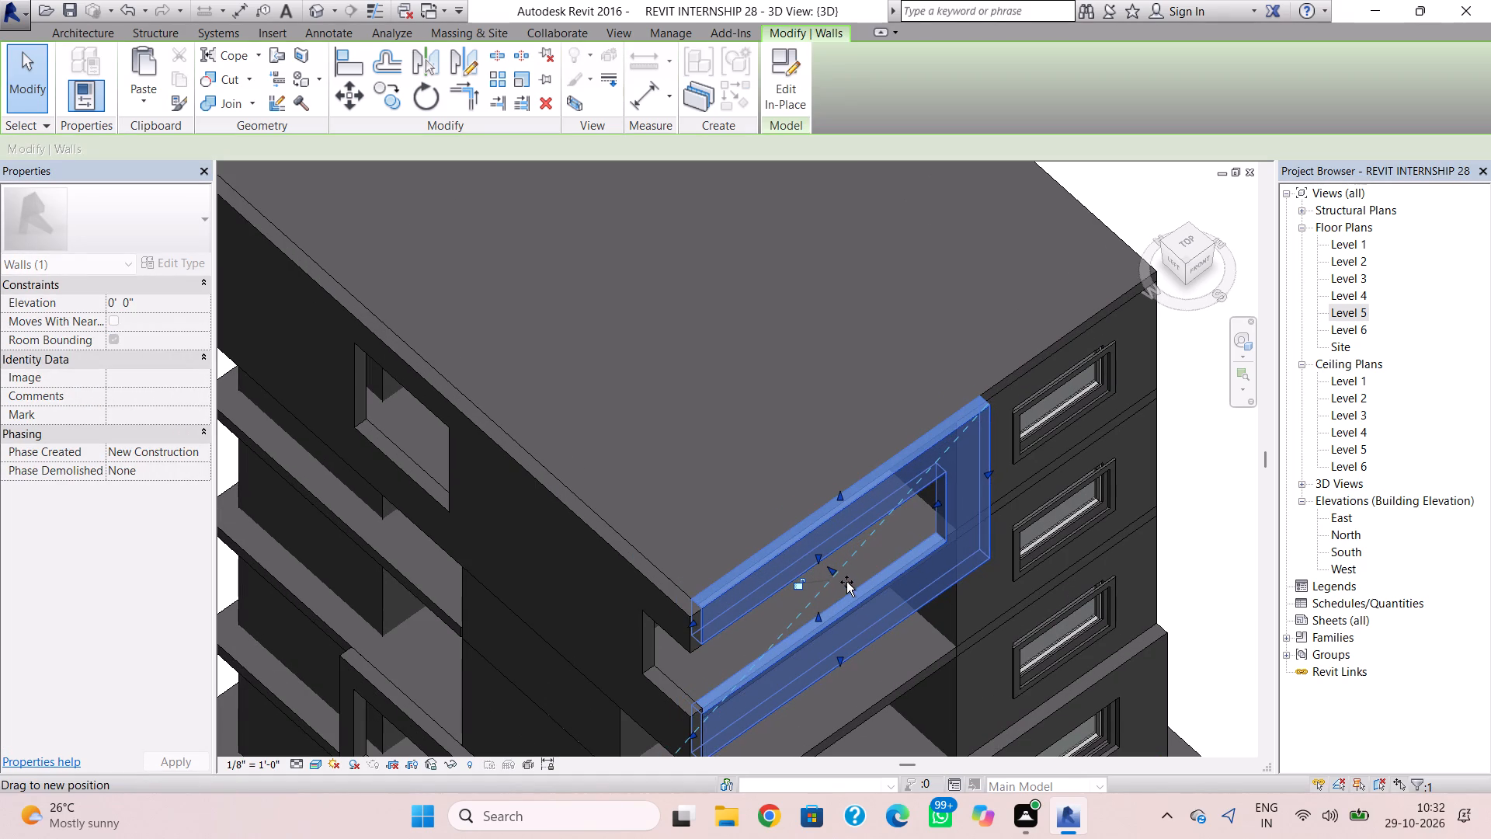
drag(846, 582, 845, 580)
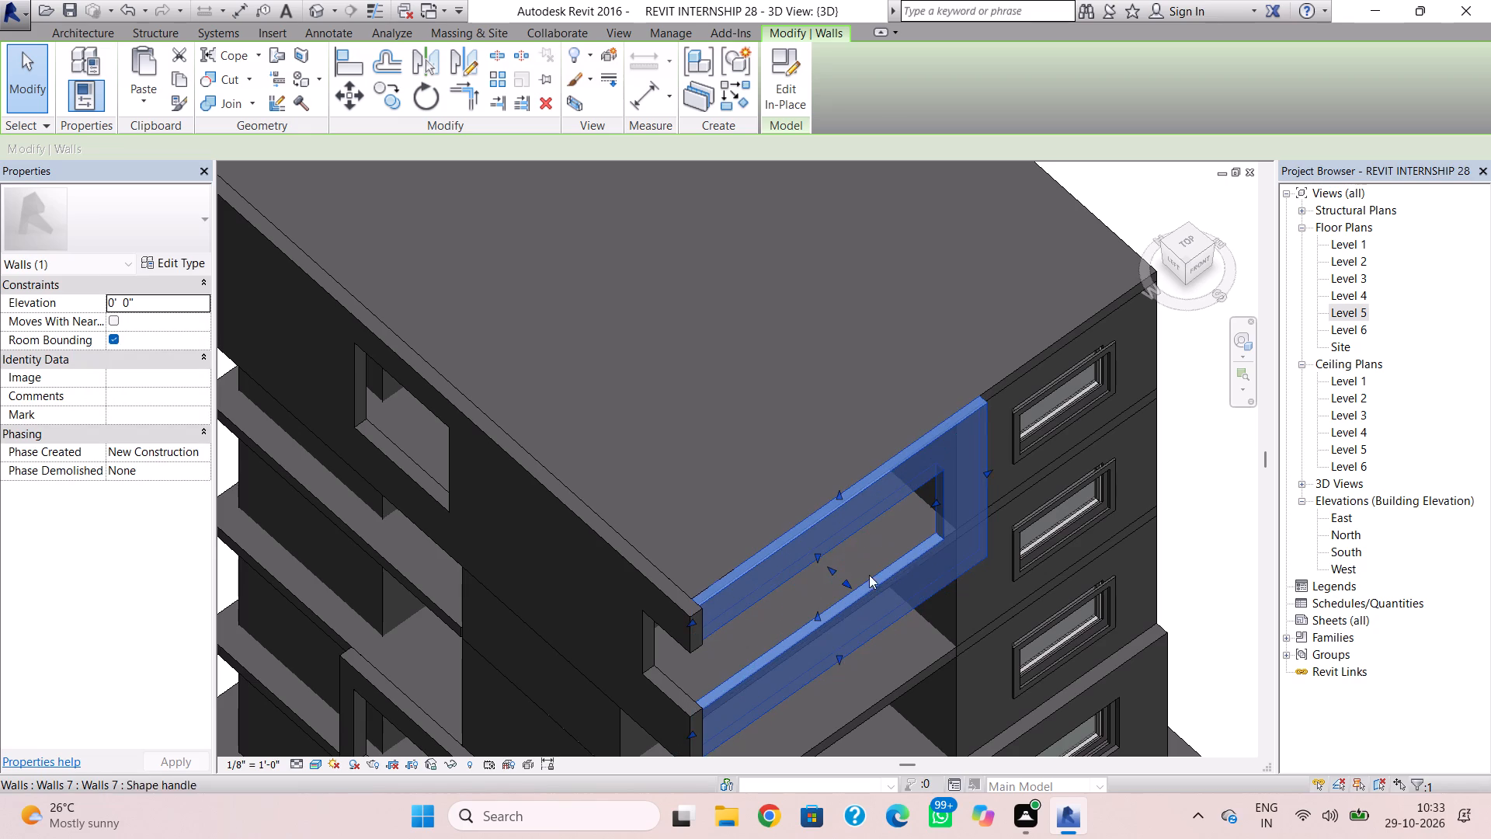
scroll(846, 583, up, 3)
drag(846, 583, 842, 574)
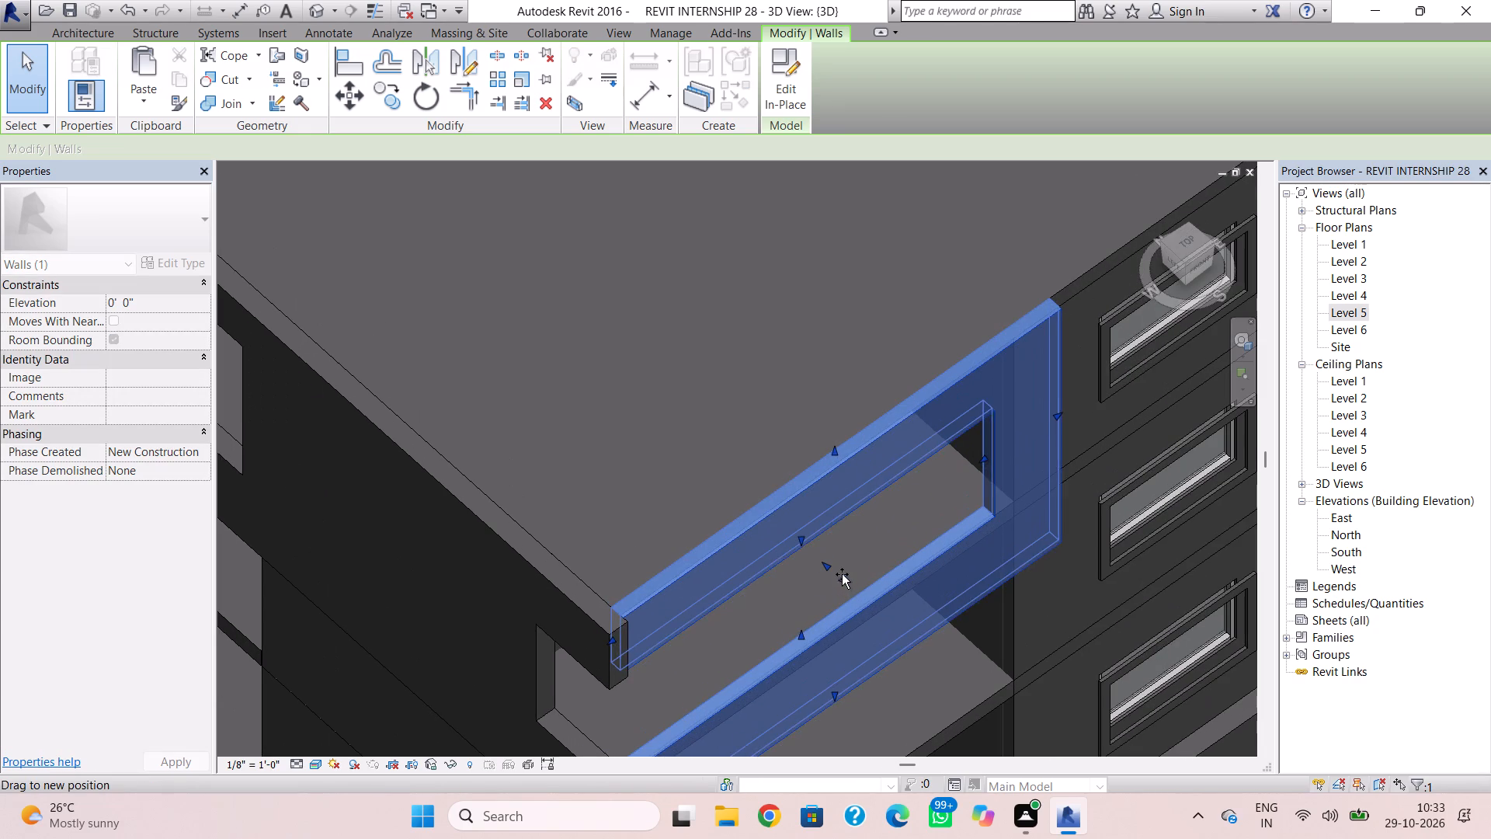
drag(842, 574, 845, 571)
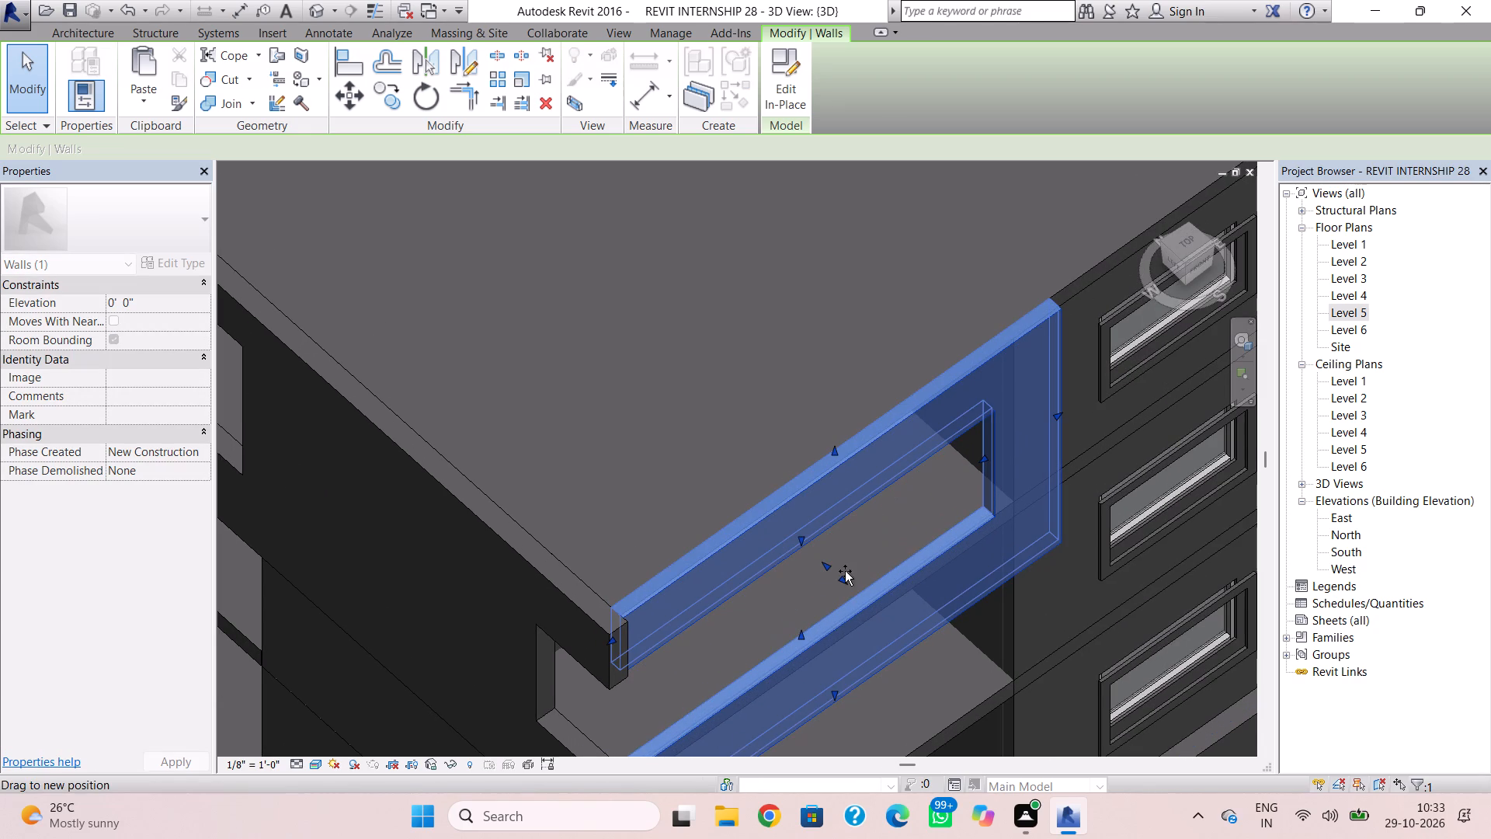
drag(845, 571, 844, 569)
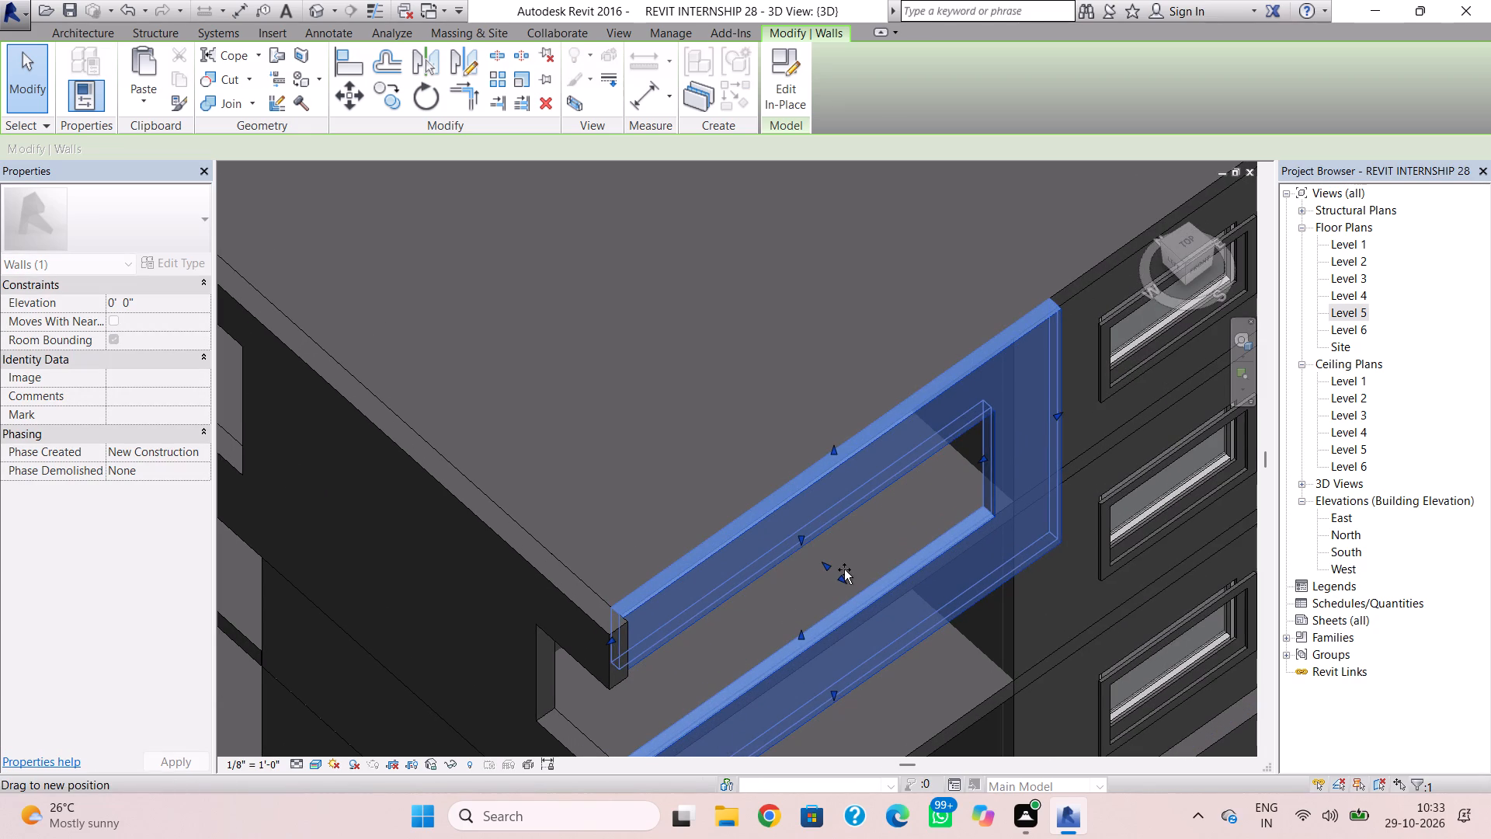
drag(844, 569, 844, 569)
click(865, 548)
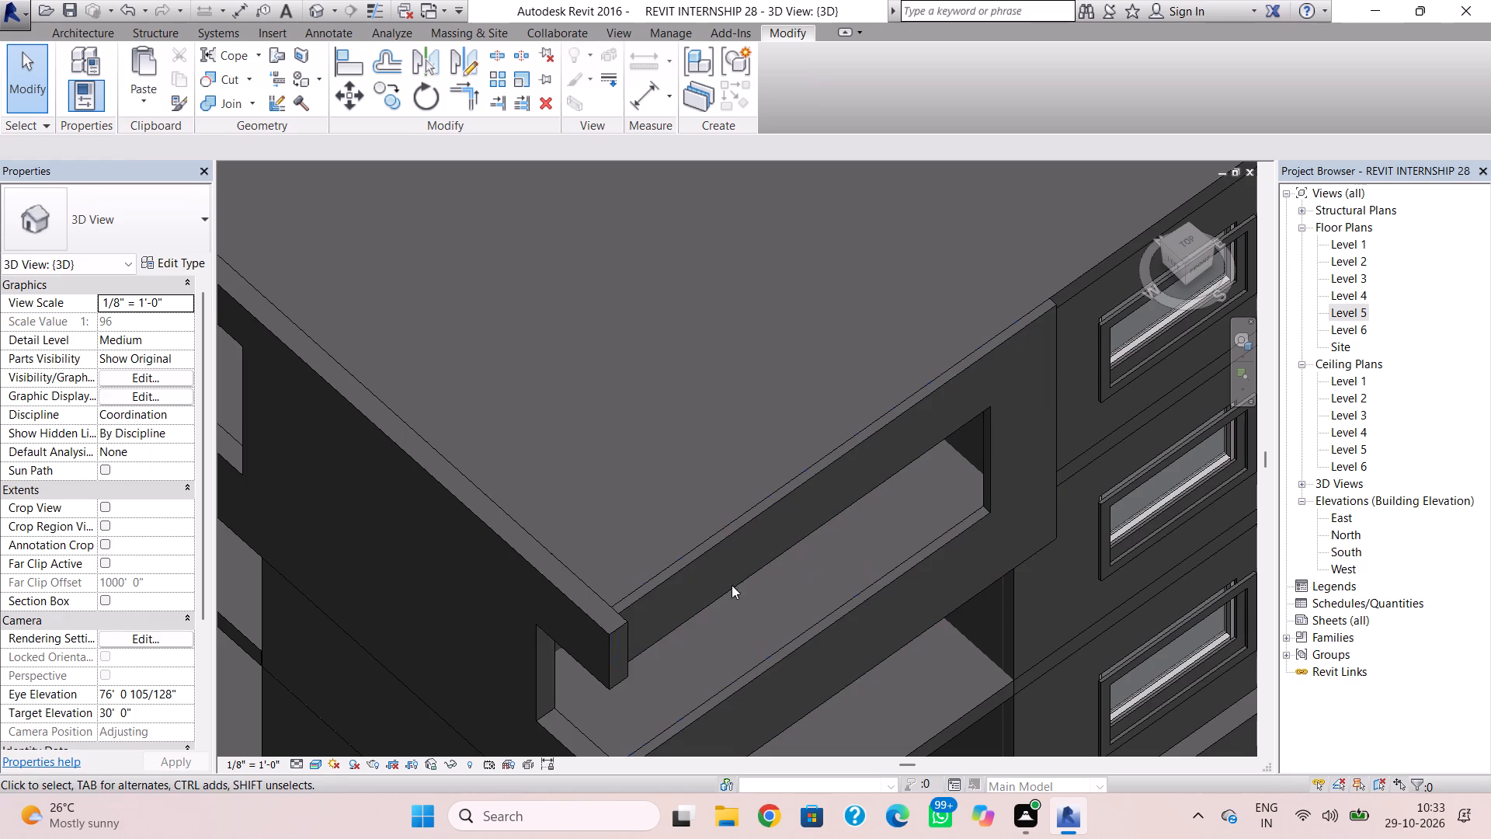
Push the outer face of the top-storey left facade frame inward to make that frame thinner.
click(591, 618)
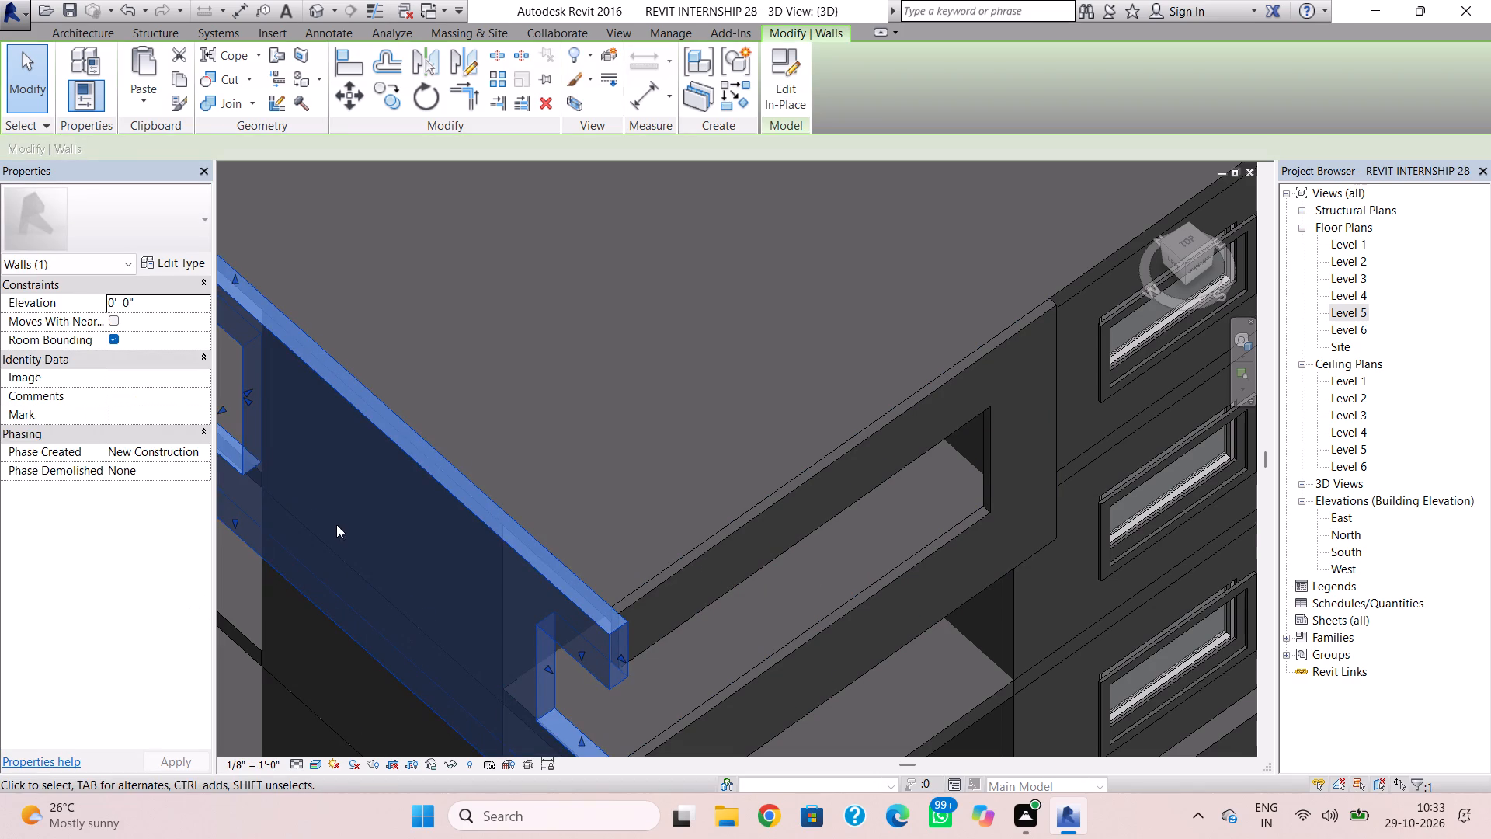
middle_drag(336, 524, 471, 593)
drag(357, 481, 358, 481)
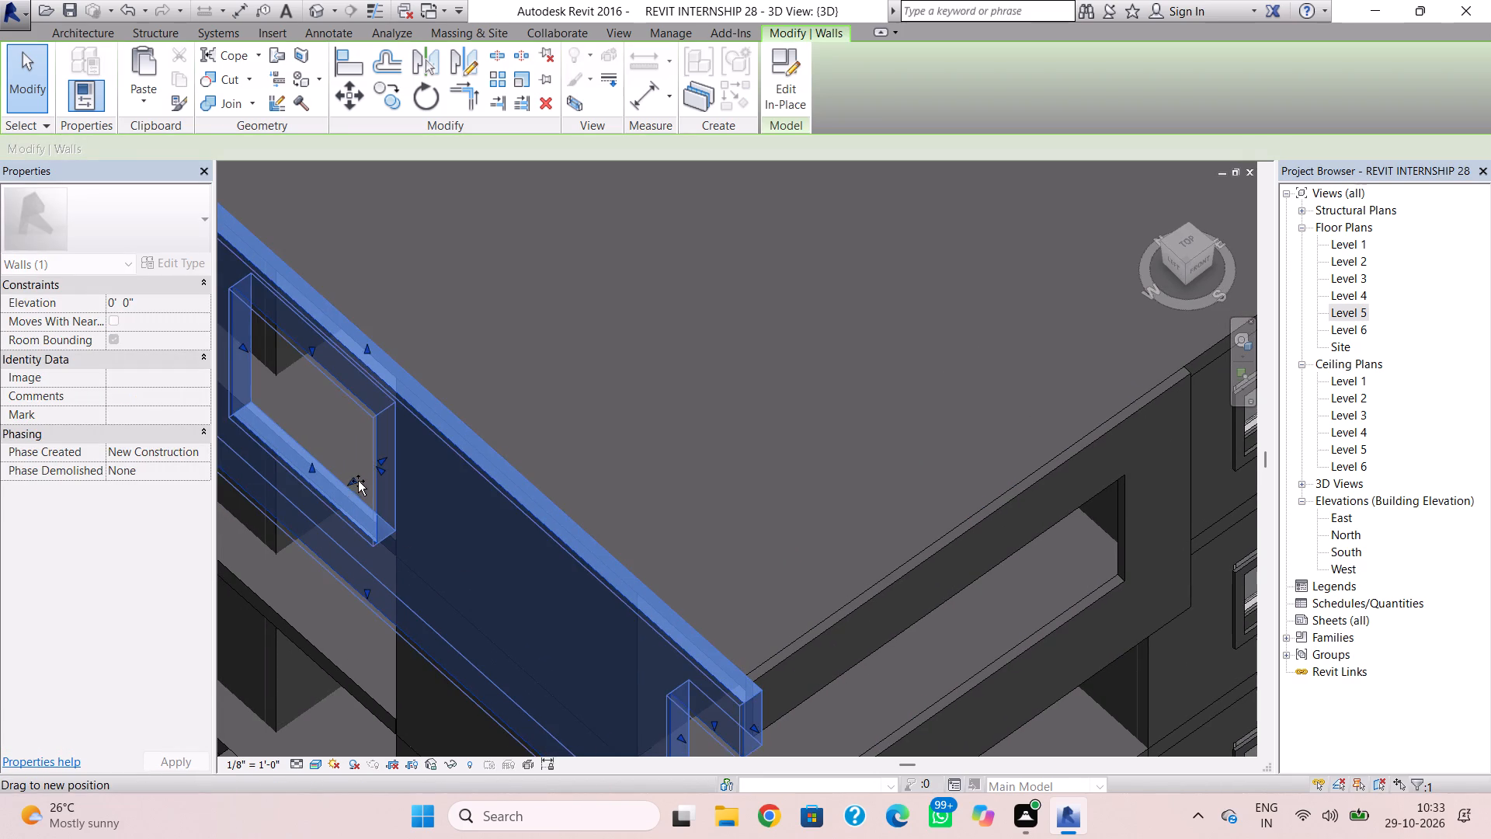
drag(358, 481, 374, 479)
click(546, 451)
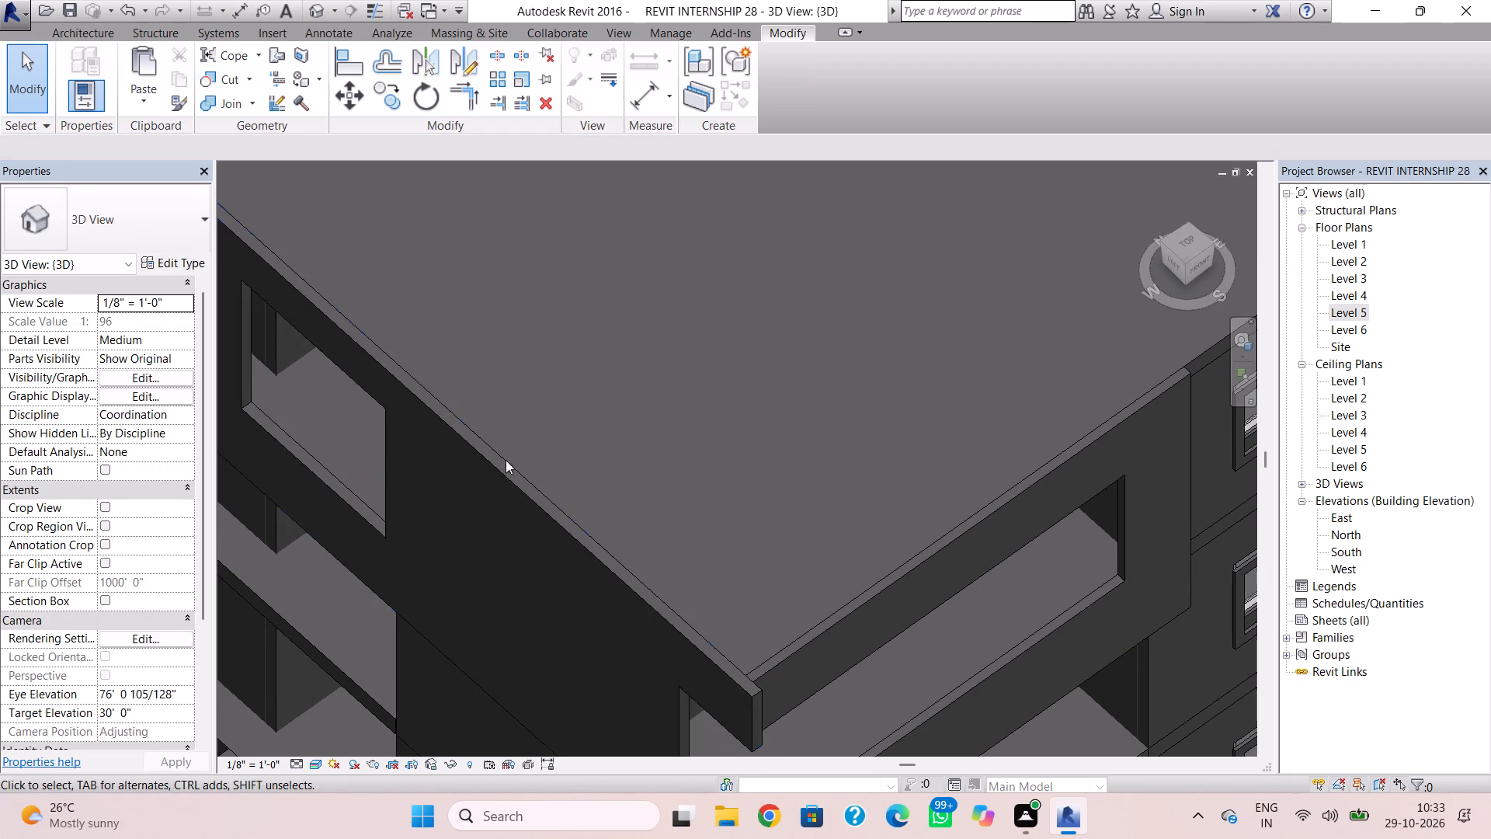
click(381, 486)
drag(360, 469, 374, 474)
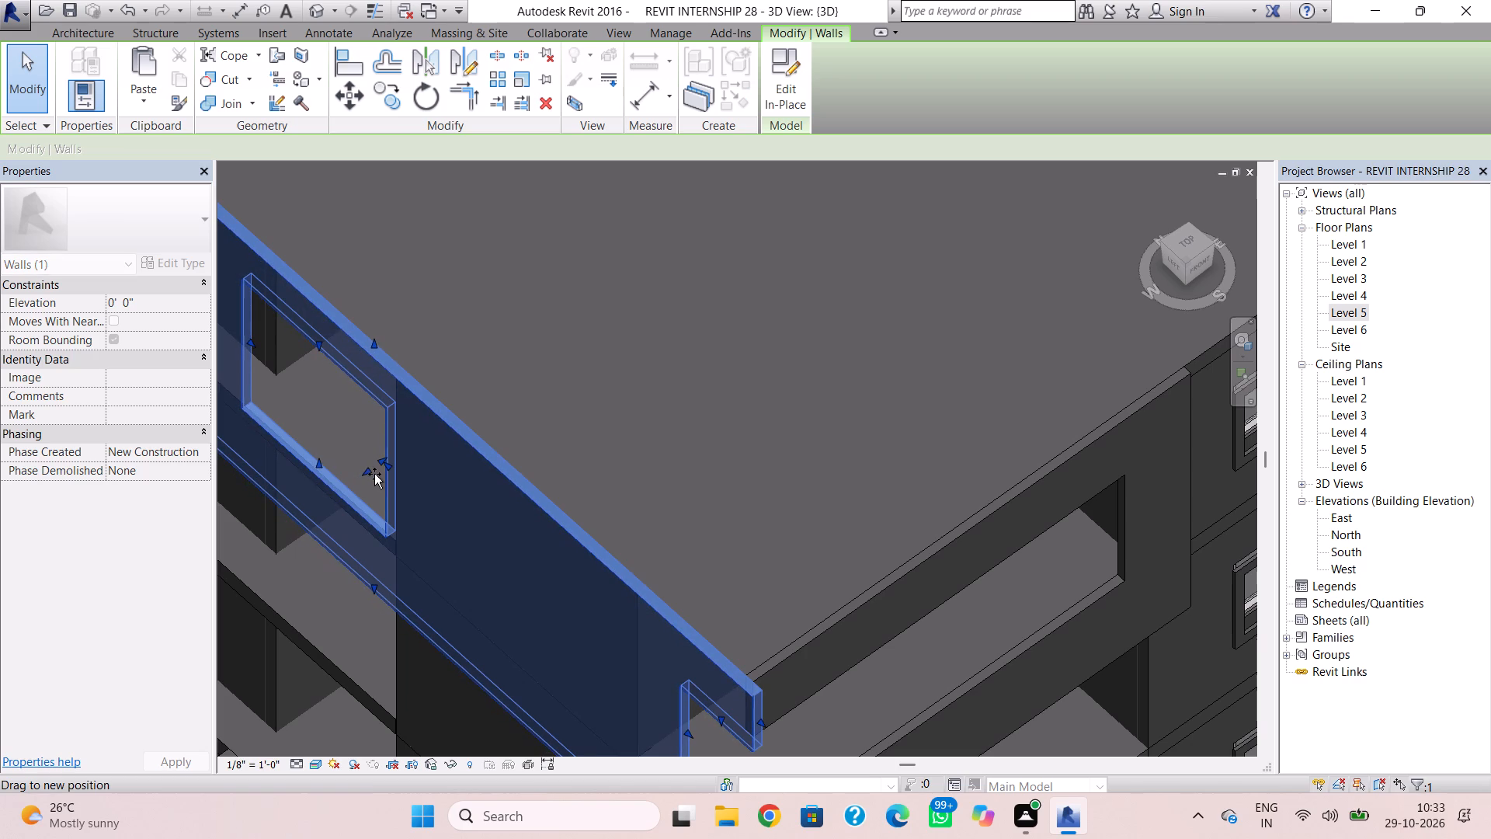
drag(374, 474, 377, 475)
click(645, 442)
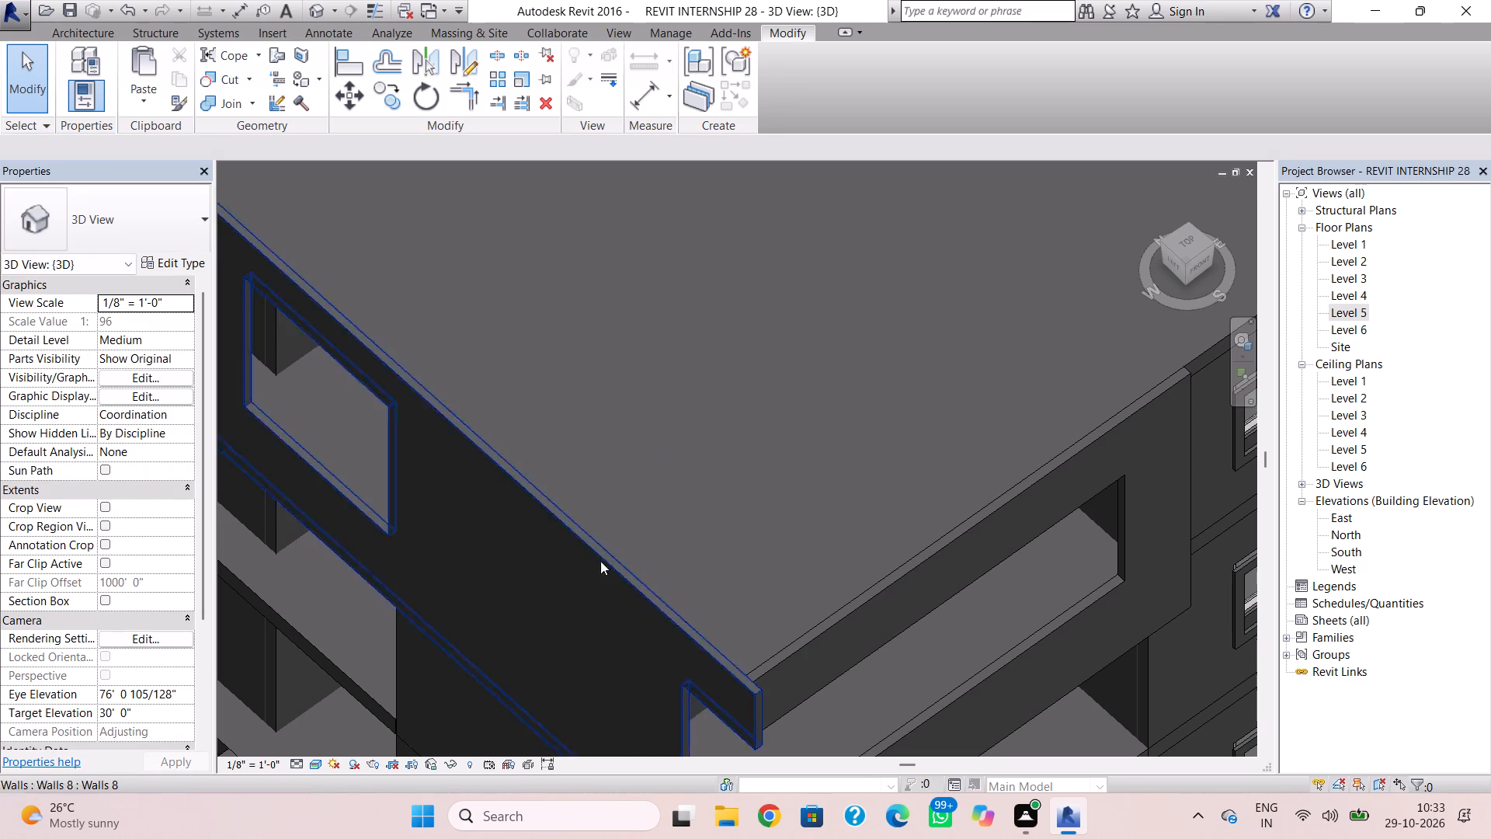
Shorten the upper arm of the left facade frame back to the front frame at the building corner.
scroll(600, 575, down, 3)
middle_drag(604, 557, 632, 434)
click(732, 550)
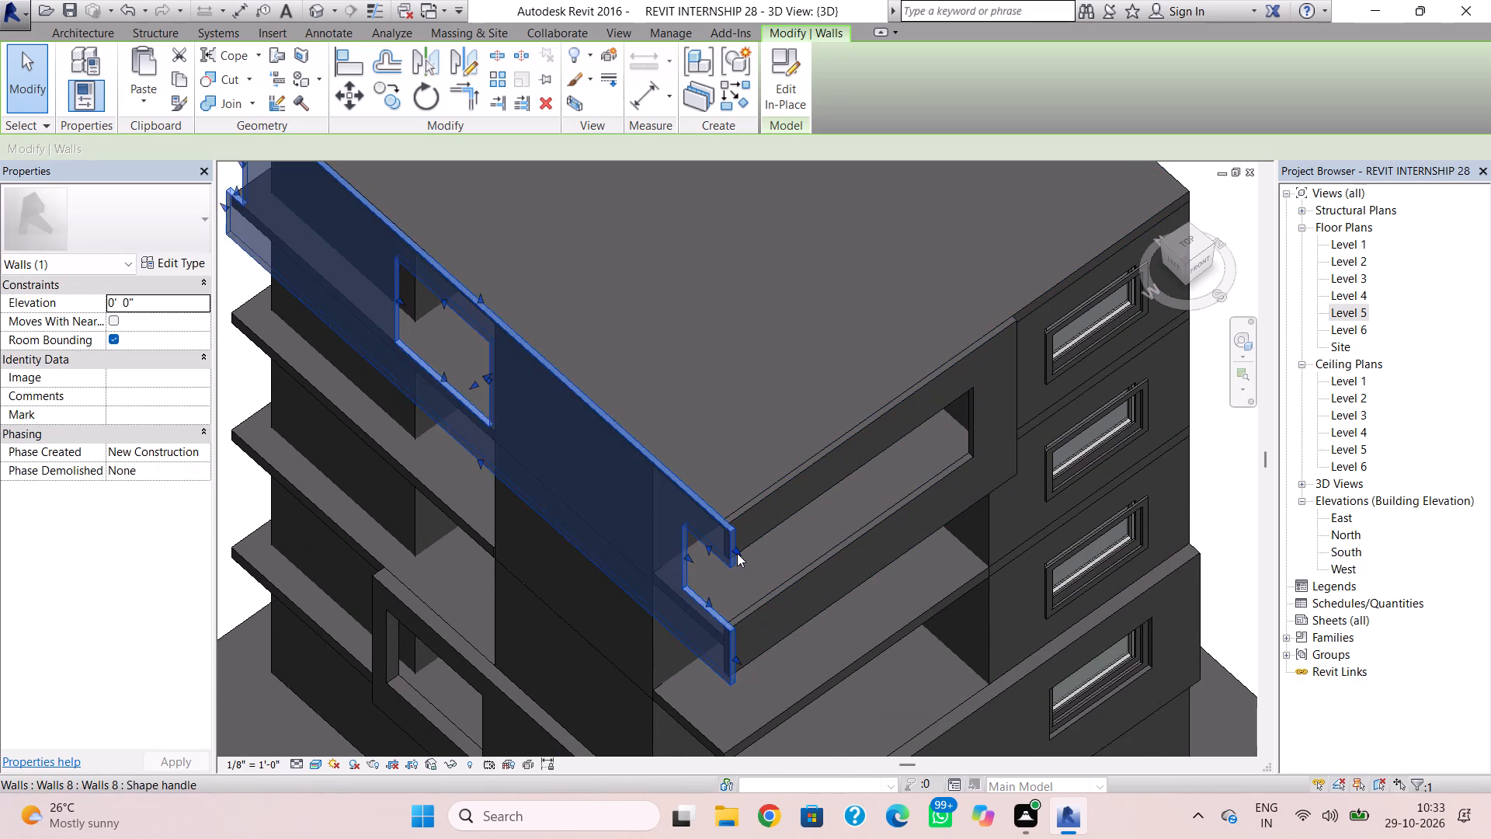
scroll(737, 553, up, 3)
drag(734, 545, 720, 534)
click(778, 557)
Shorten the lower arm of the left facade frame in line with its upper arm at the corner.
scroll(707, 546, up, 2)
click(727, 541)
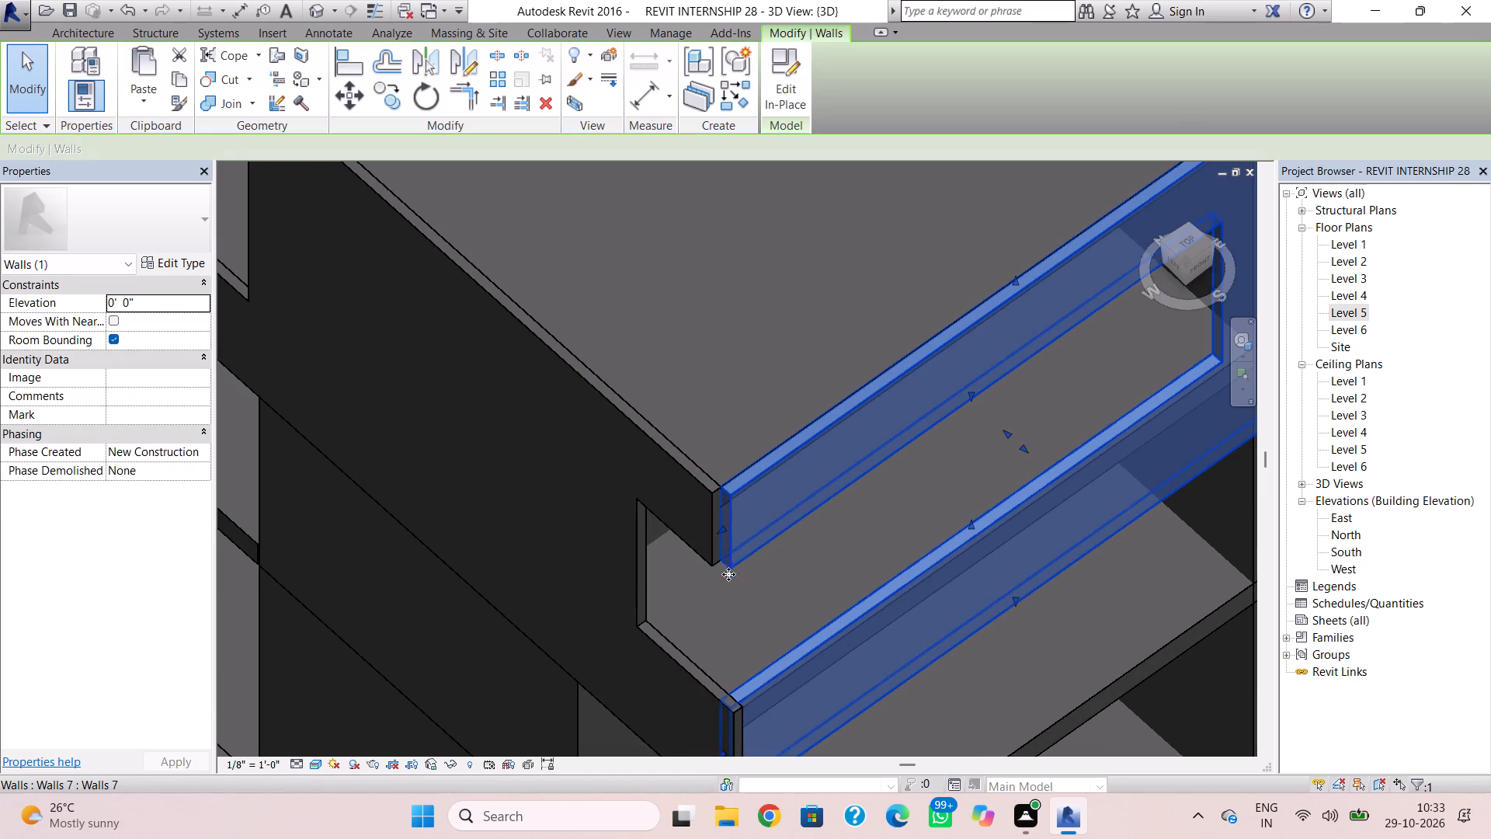
middle_drag(746, 629, 736, 580)
click(700, 628)
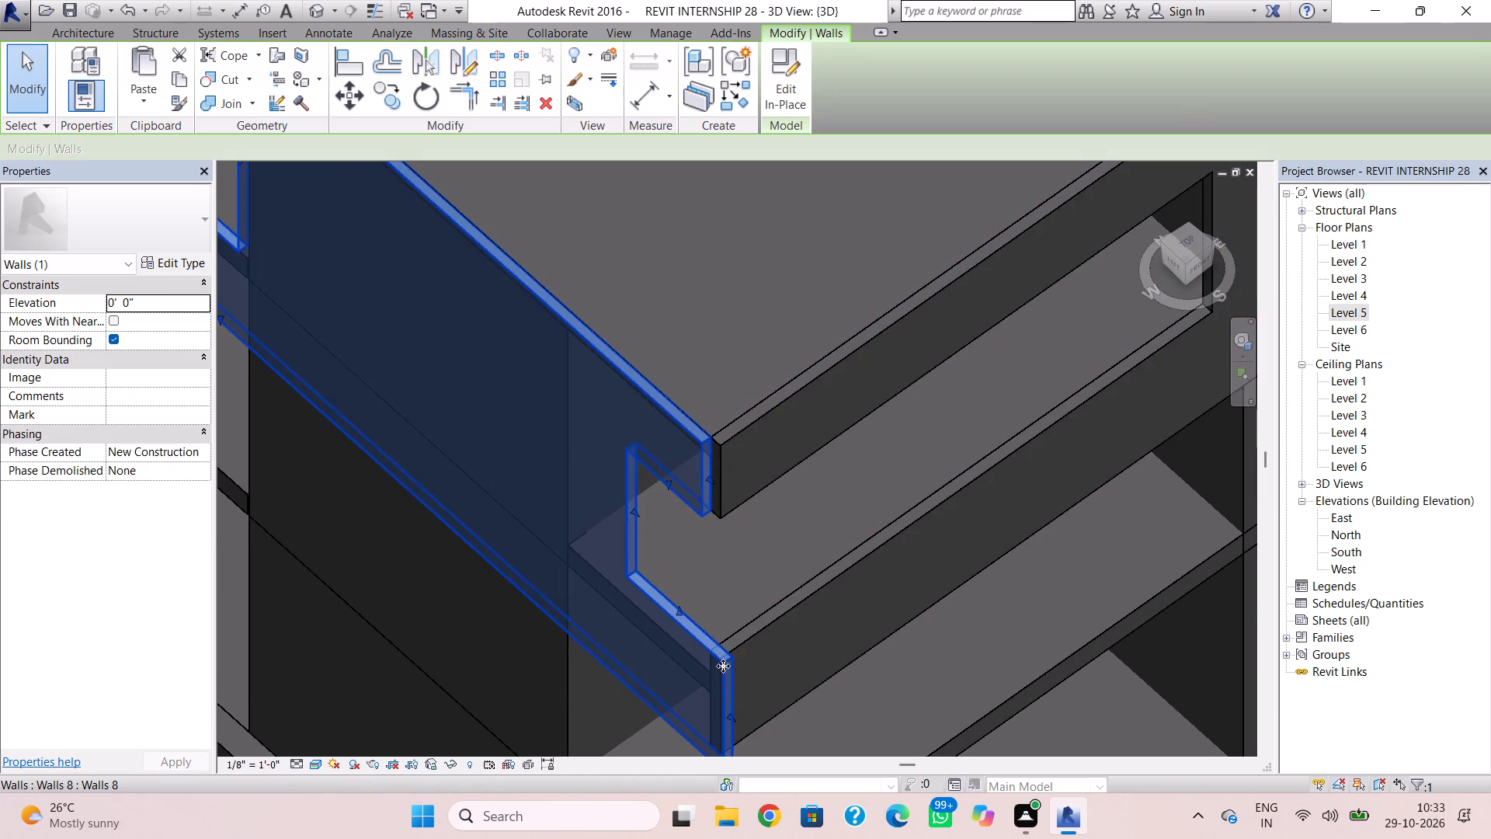
drag(732, 714, 714, 693)
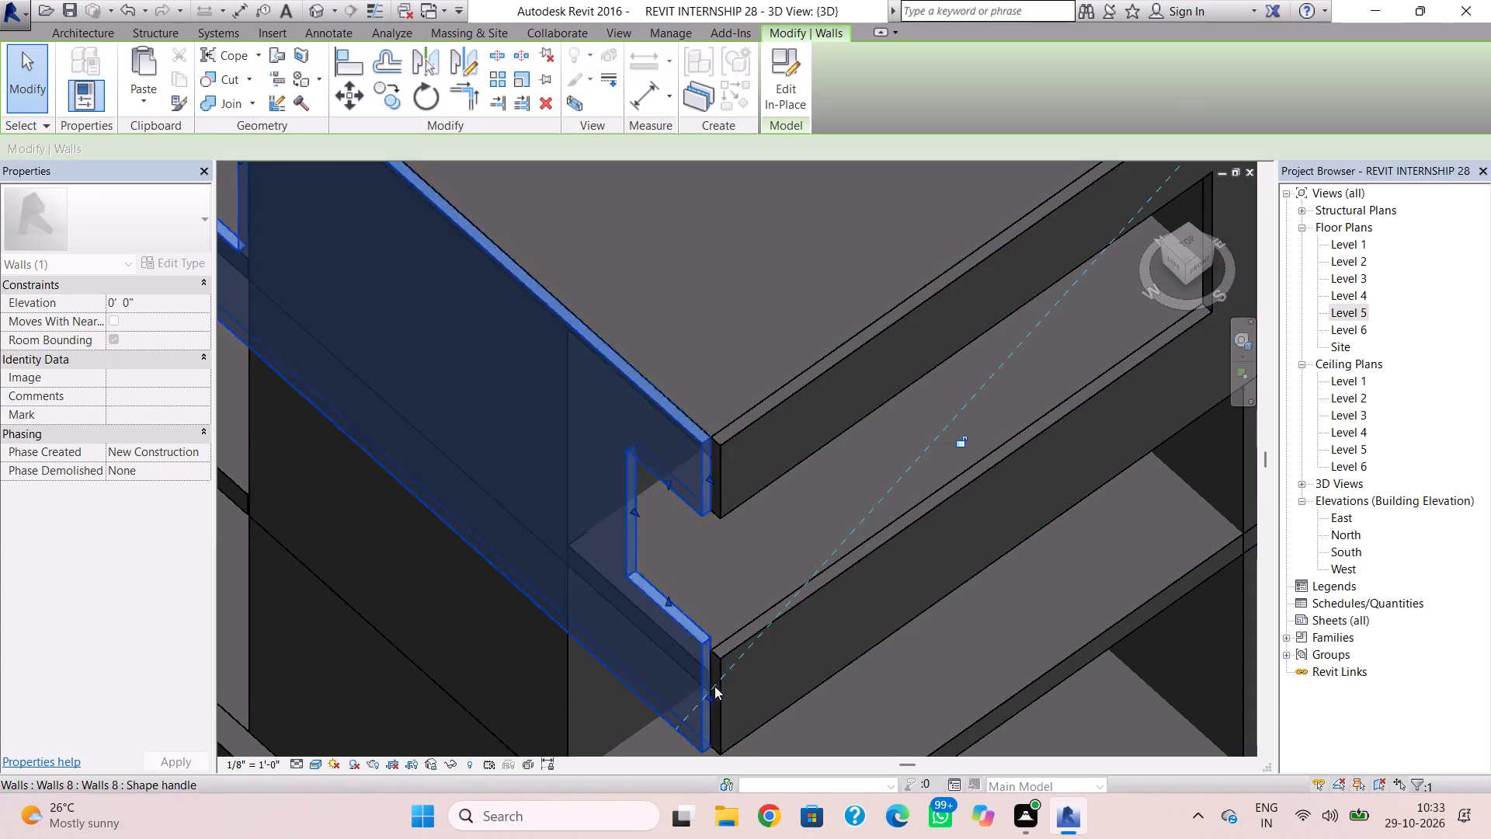
click(728, 586)
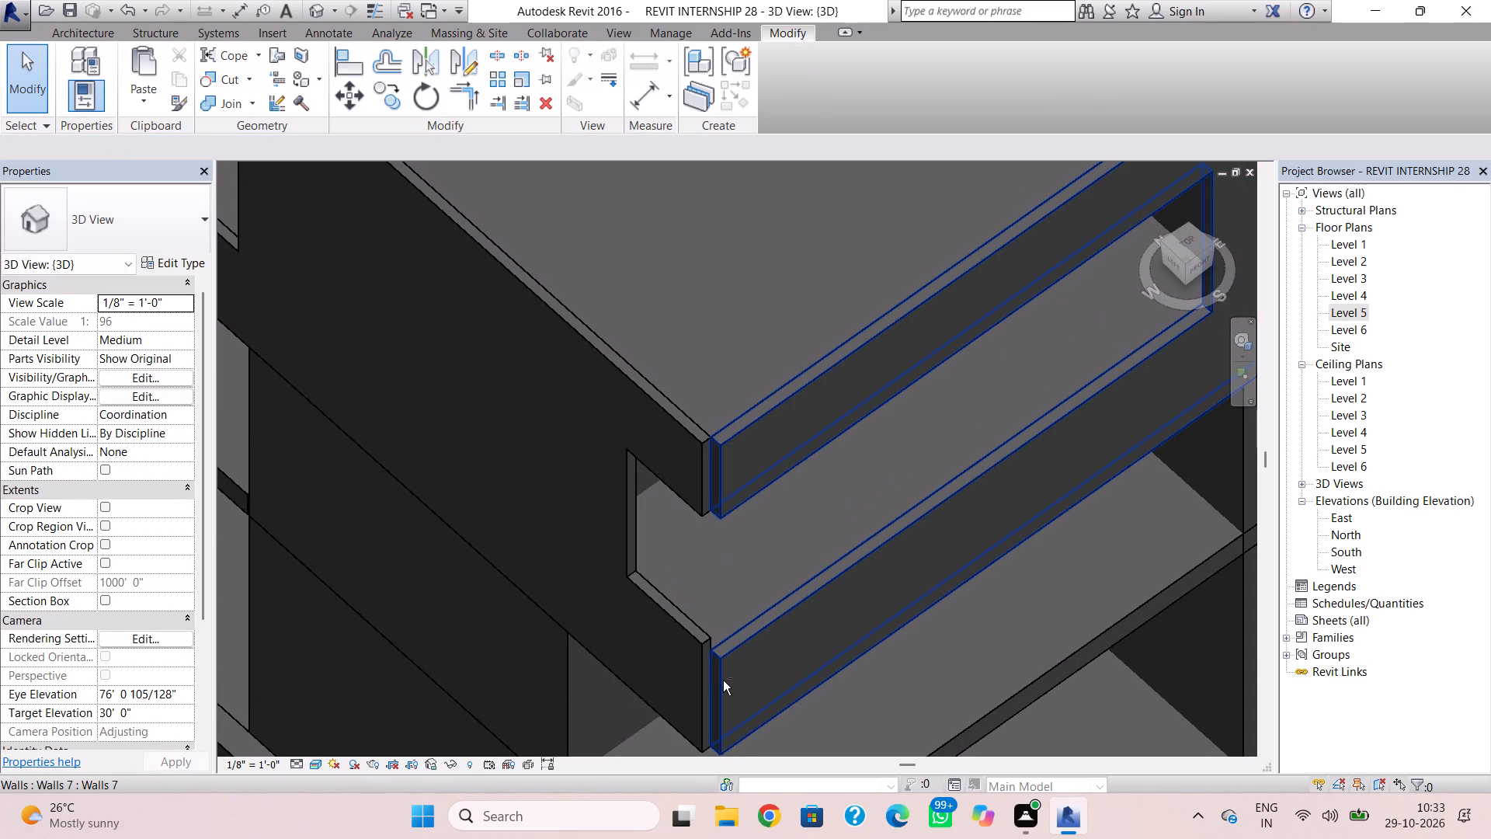
From the left side, lower the bottom edge of the left frame's corner opening toward the front frame's sill line.
shift+right_drag(725, 677, 749, 536)
middle_drag(749, 536, 756, 713)
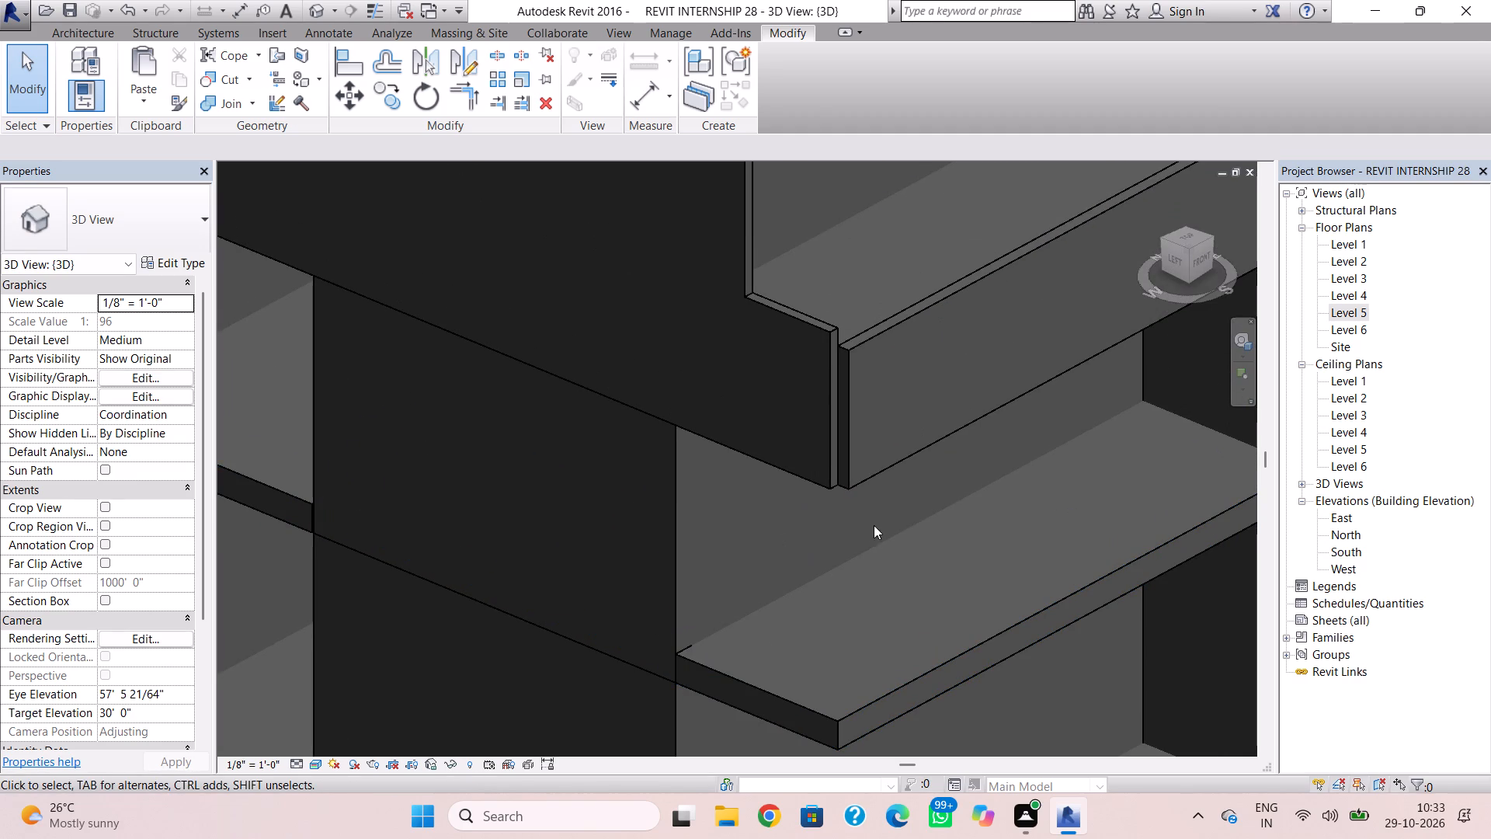
shift+right_drag(743, 582, 829, 538)
middle_drag(818, 555, 608, 838)
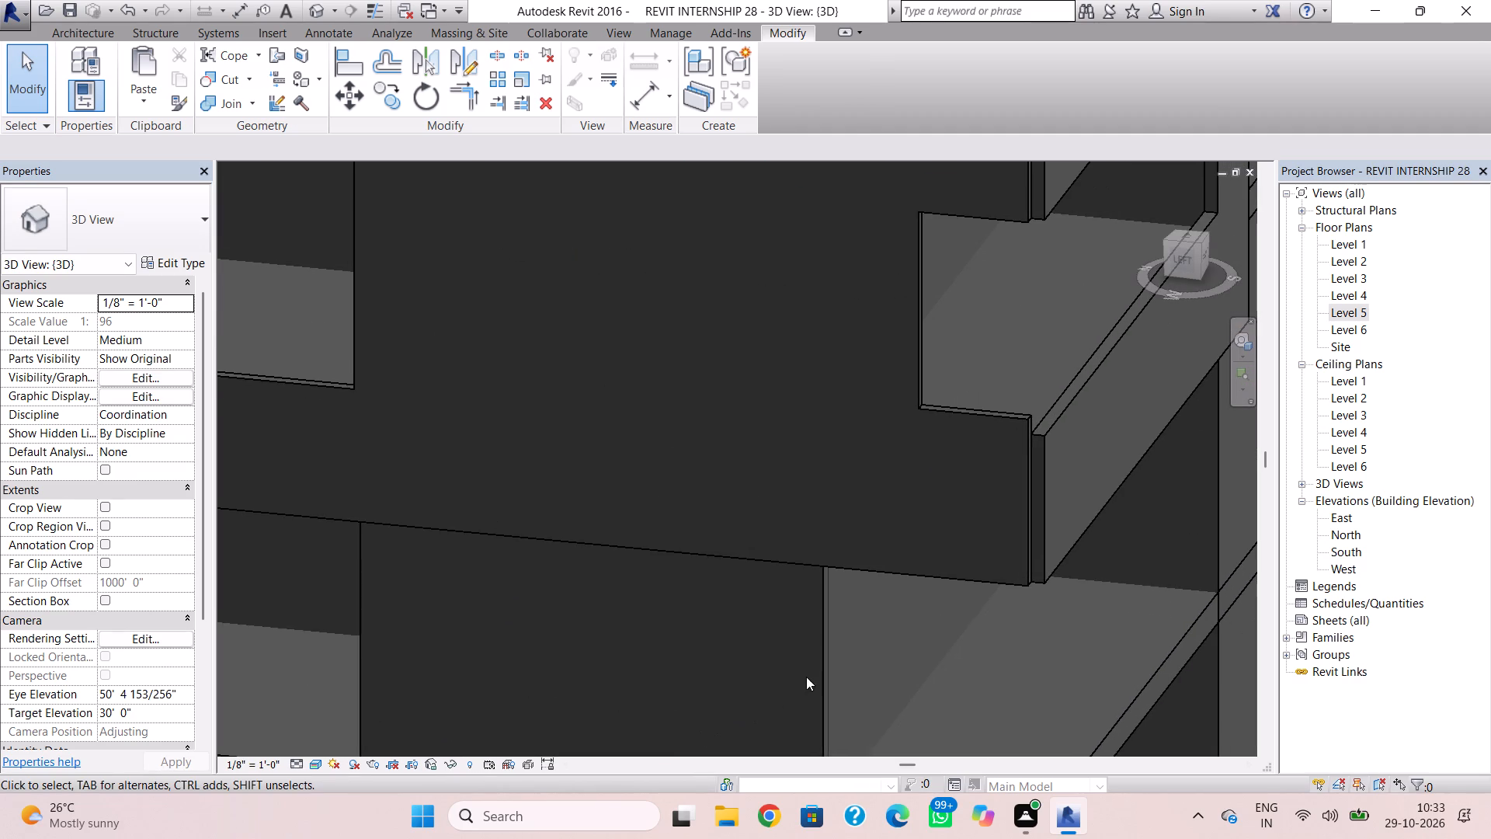
shift+right_drag(919, 693, 961, 573)
scroll(956, 578, down, 1)
middle_drag(955, 579, 882, 740)
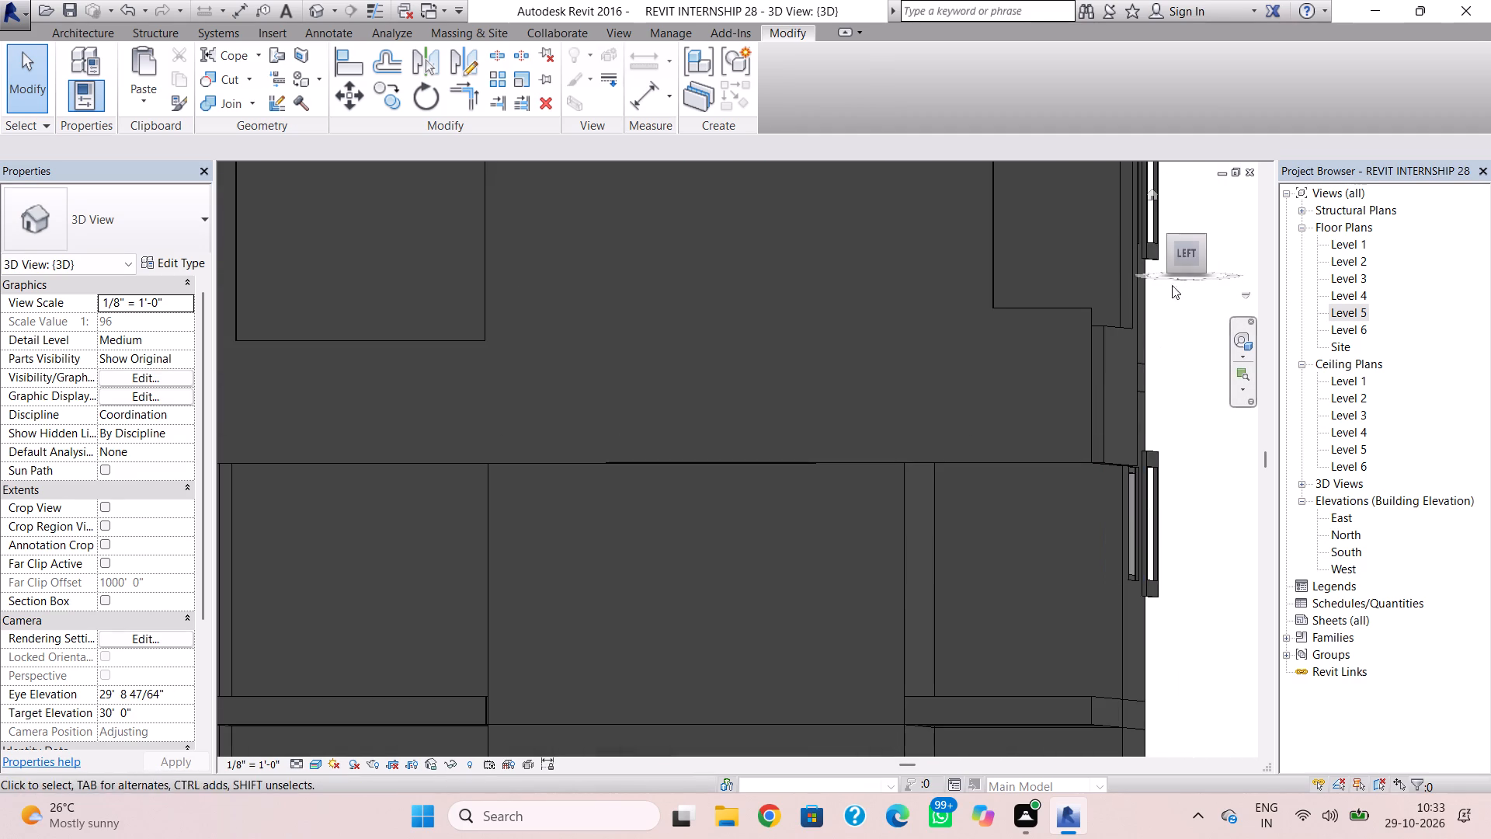
click(1195, 250)
scroll(759, 551, up, 6)
middle_drag(759, 608, 697, 835)
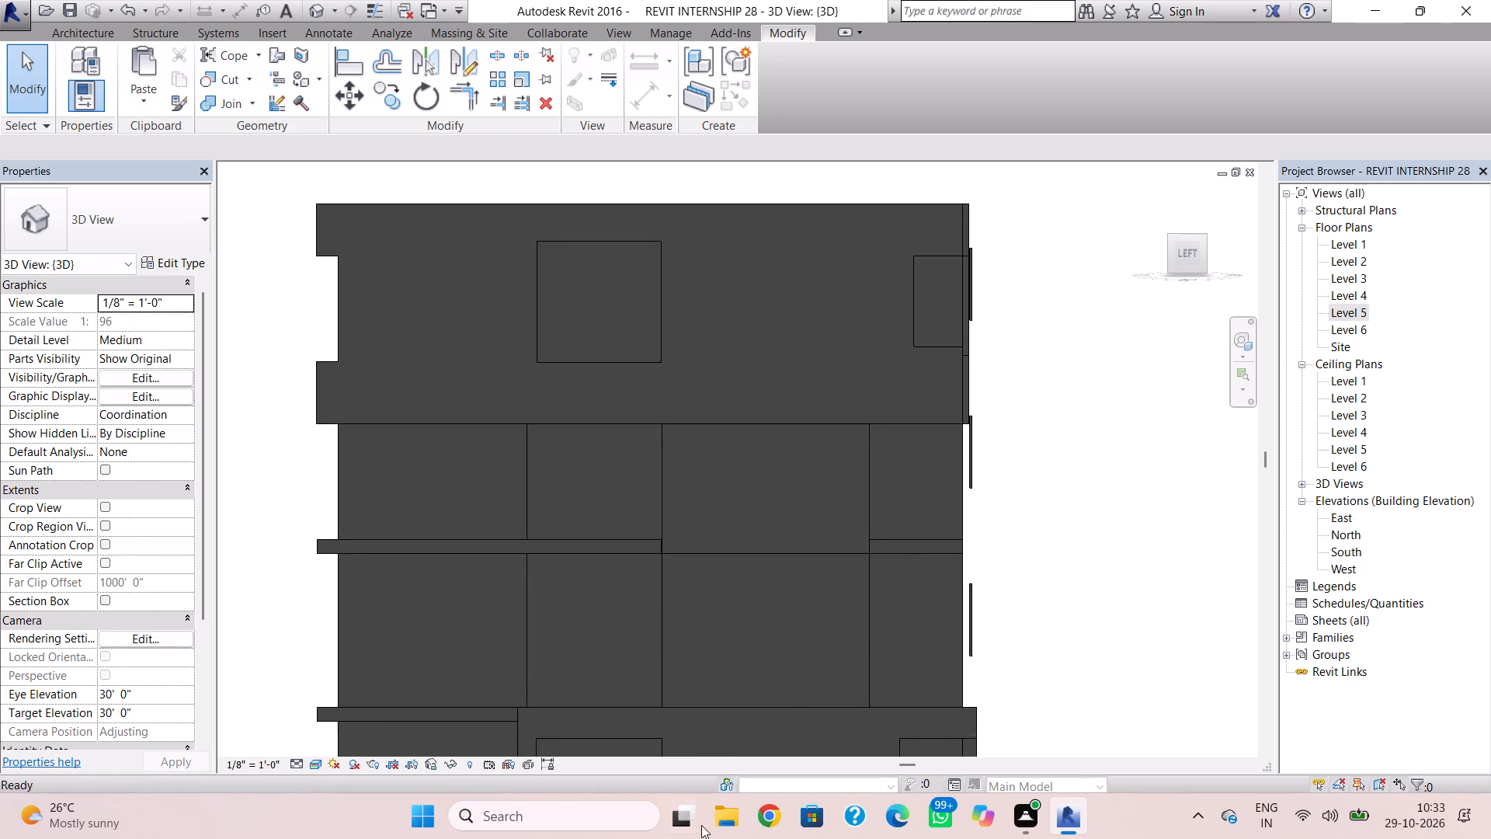
scroll(924, 401, up, 1)
middle_drag(924, 417, 842, 643)
scroll(871, 564, up, 6)
click(869, 564)
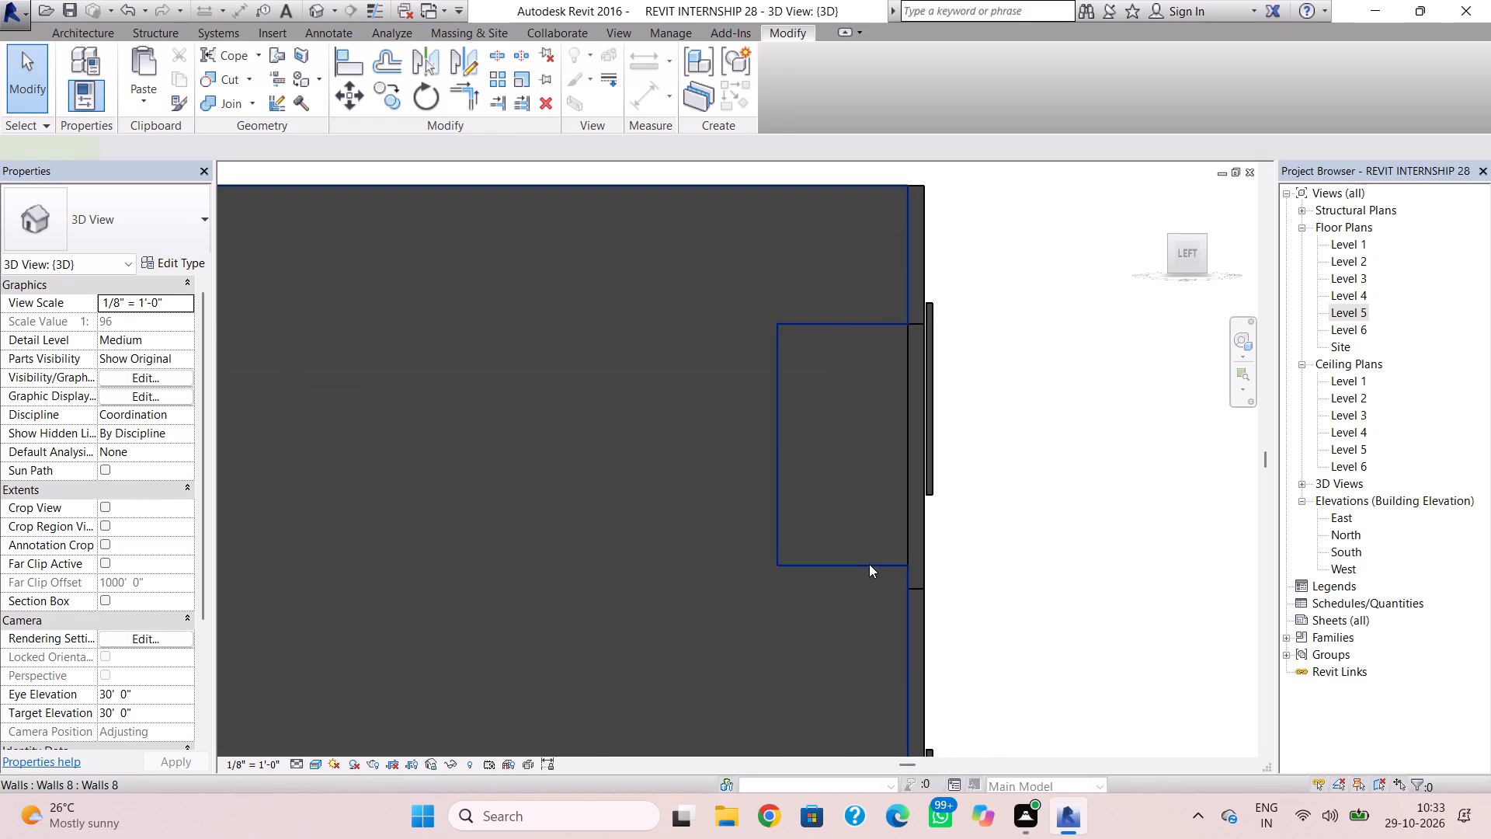
drag(839, 562, 838, 587)
click(1013, 574)
Fine-tune the bottom edge of the left frame's corner opening to line up with the front frame's sill.
scroll(866, 583, up, 4)
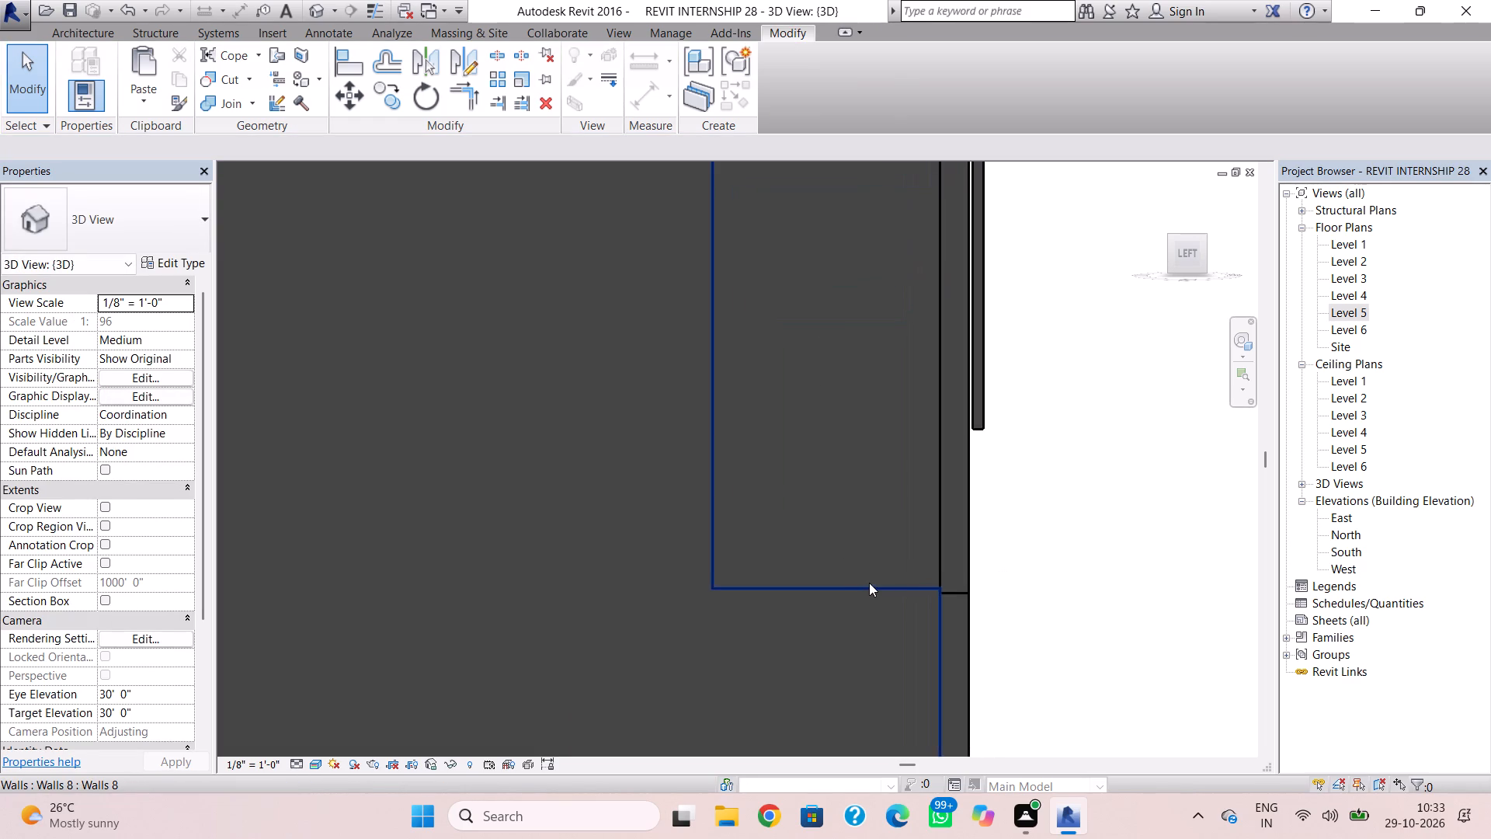
scroll(869, 583, up, 3)
click(871, 583)
click(874, 590)
drag(805, 589, 807, 597)
click(1160, 546)
scroll(1043, 576, up, 1)
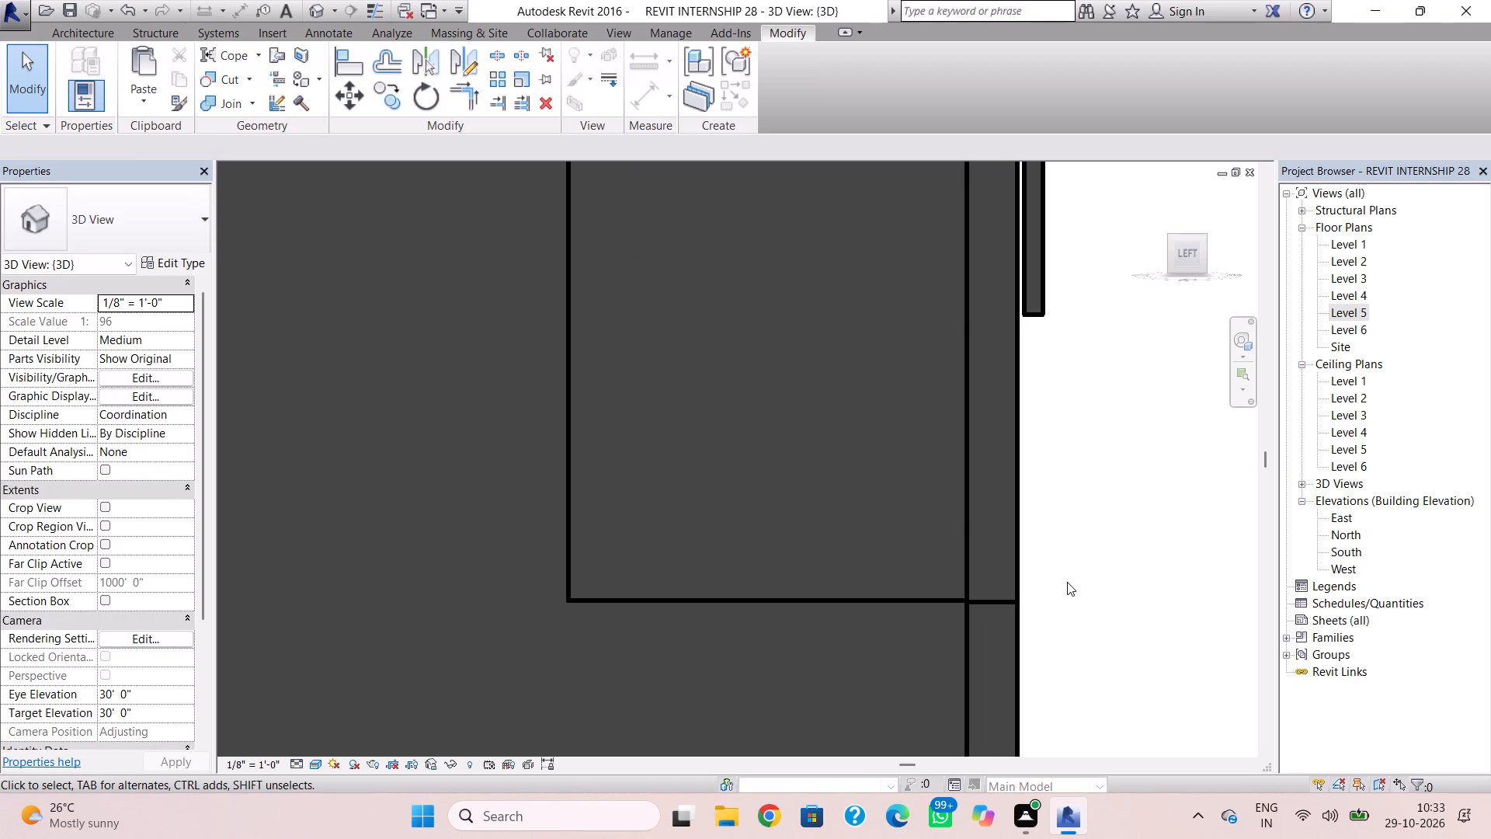
Extend the upper arm of the front facade frame to close the gap with the left frame at the corner.
right_drag(1065, 590, 983, 607)
shift+right_drag(1122, 594, 1027, 614)
scroll(1025, 600, down, 1)
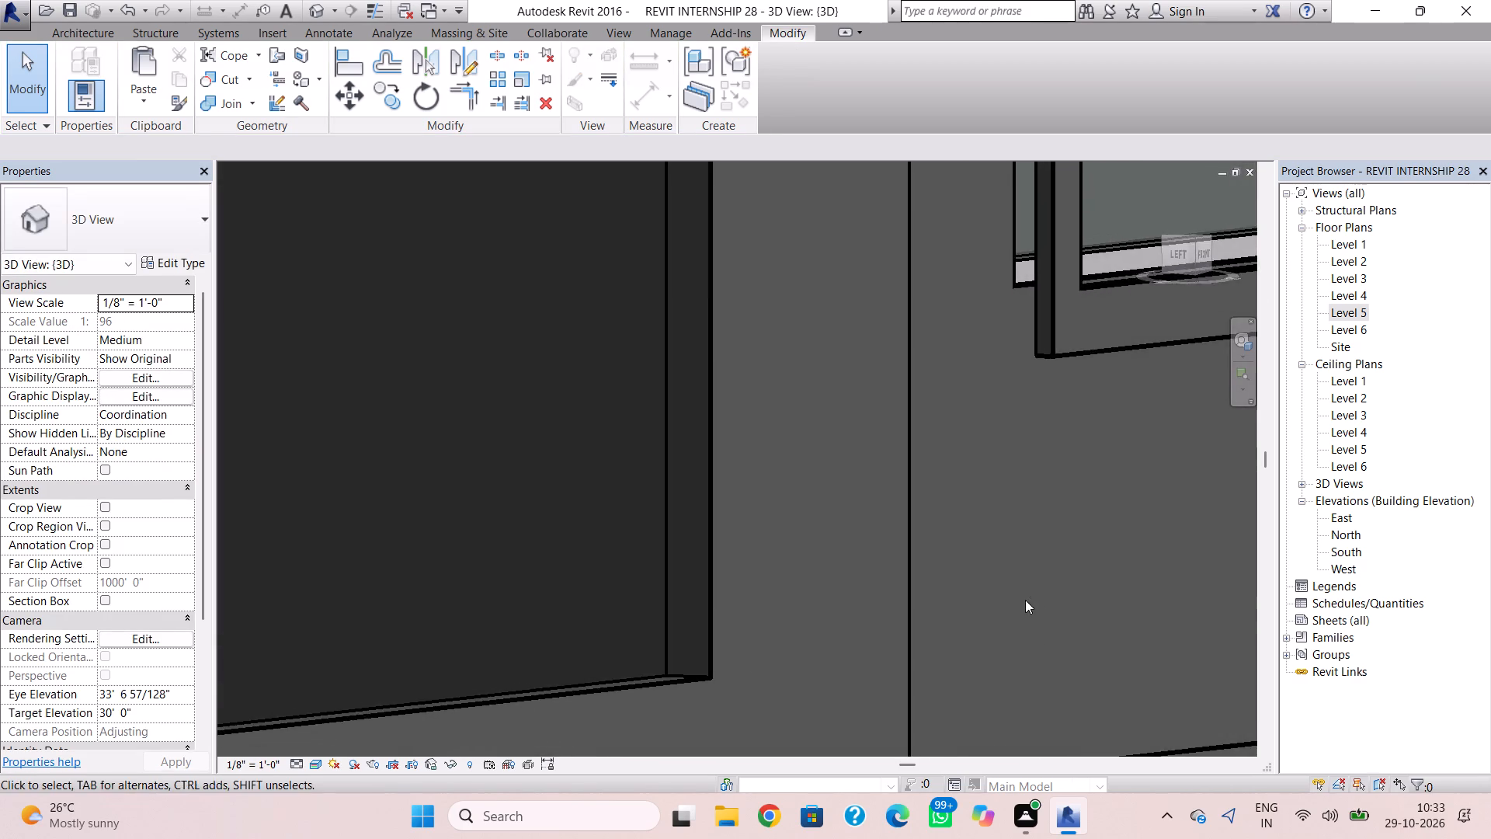
middle_drag(1025, 600, 1277, 548)
scroll(1025, 600, down, 1)
scroll(863, 567, down, 1)
middle_drag(873, 566, 1097, 540)
scroll(773, 612, down, 4)
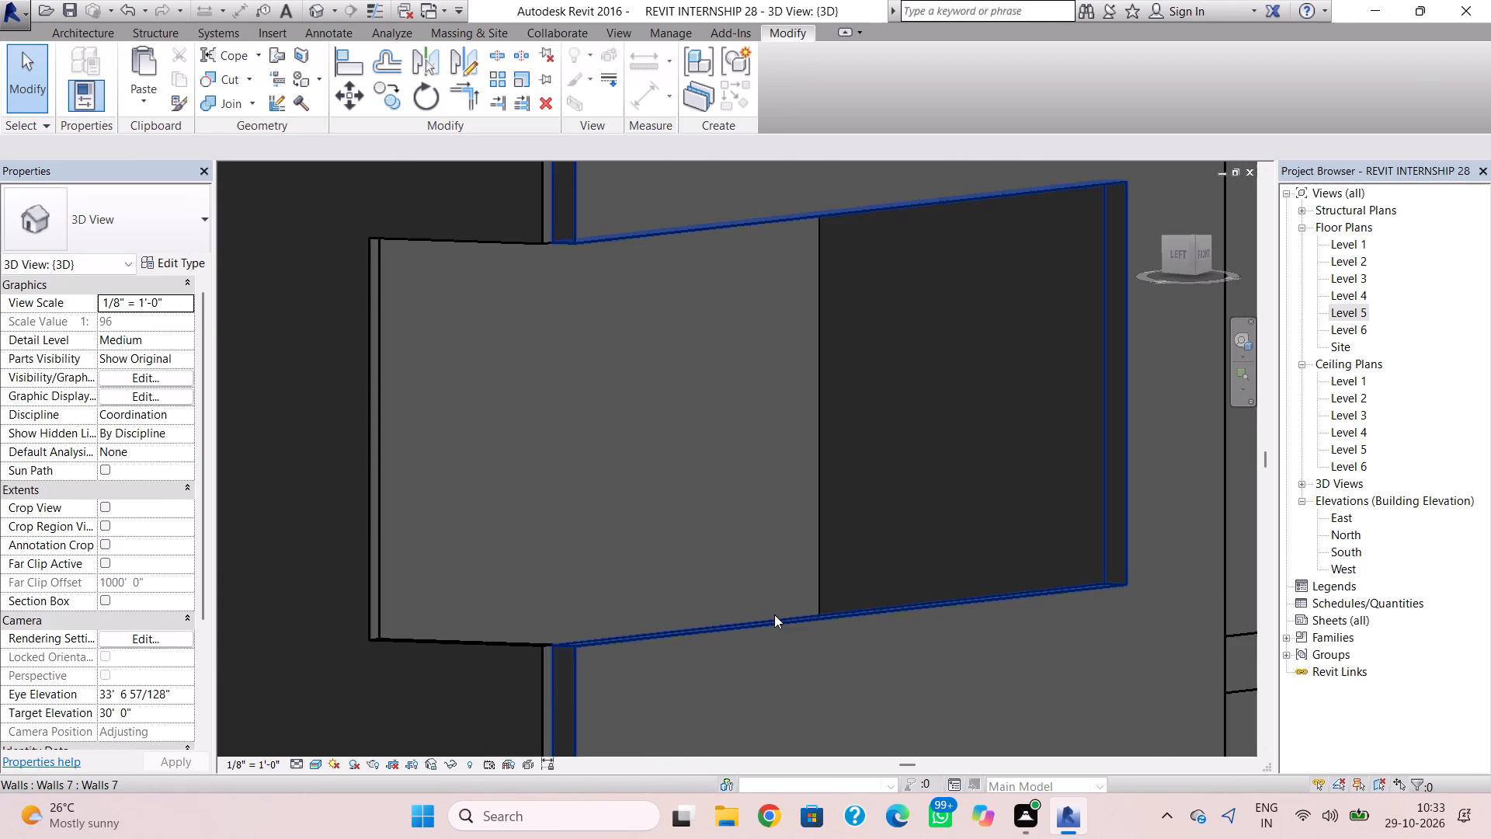
scroll(774, 614, down, 5)
click(706, 455)
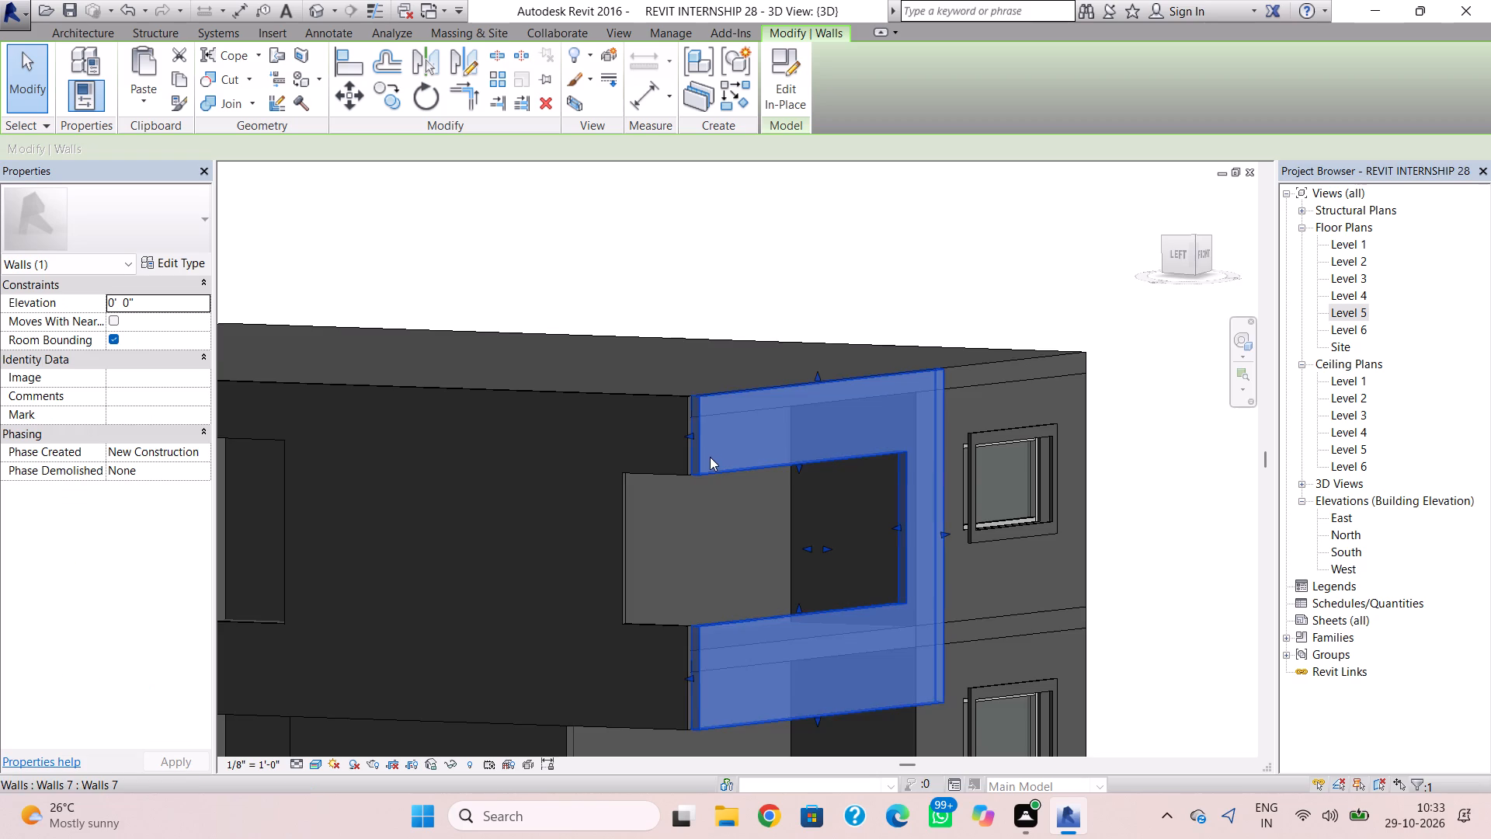
scroll(711, 452, up, 7)
drag(669, 410, 665, 417)
click(752, 576)
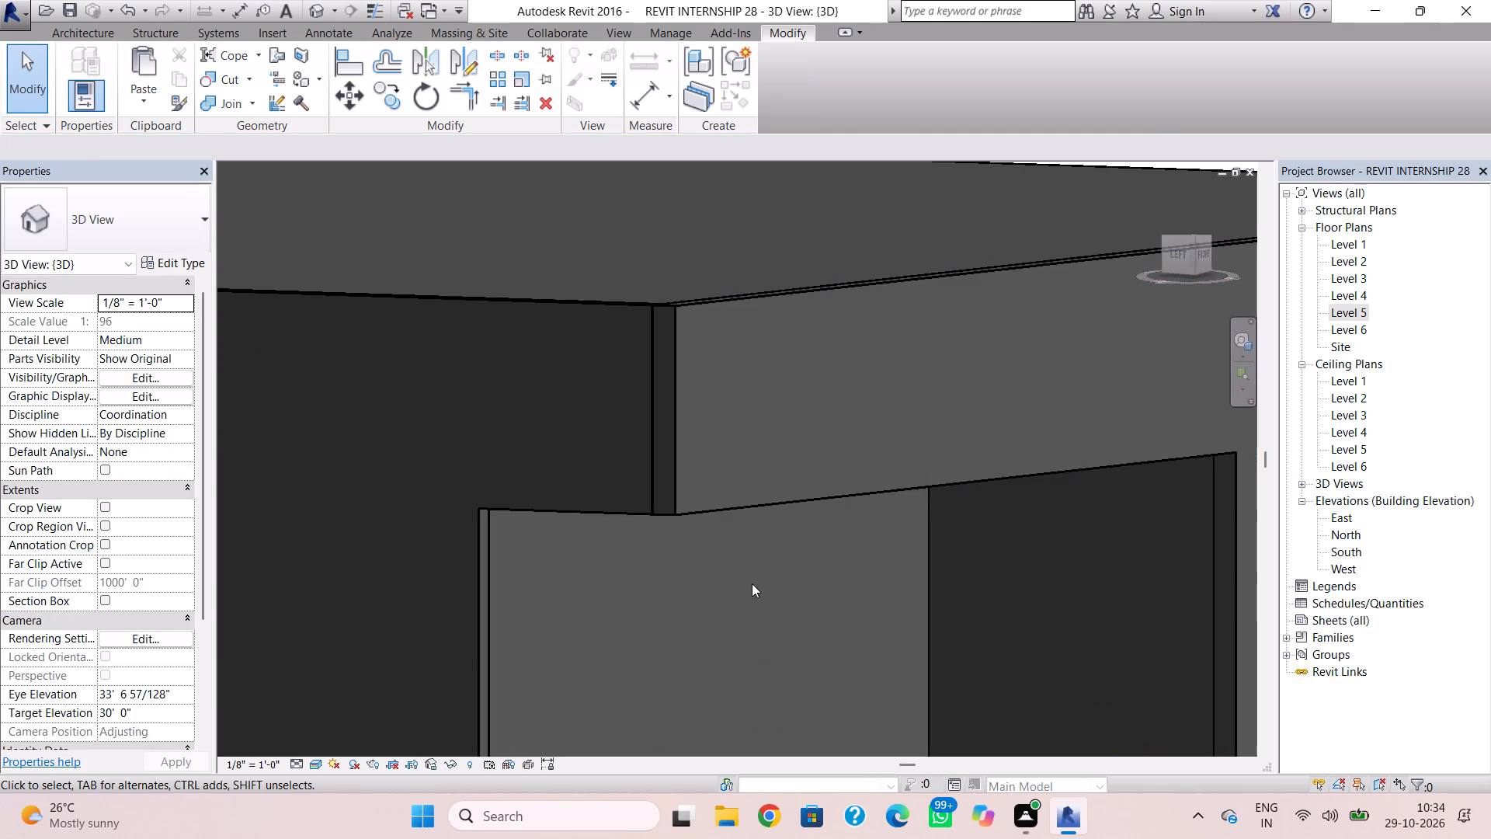
Extend the lower arm of the front facade frame to meet the left frame at the corner.
scroll(703, 645, down, 2)
middle_drag(711, 618, 818, 352)
click(803, 588)
scroll(784, 645, up, 2)
middle_drag(777, 653, 797, 537)
scroll(807, 584, down, 1)
middle_drag(807, 584, 796, 521)
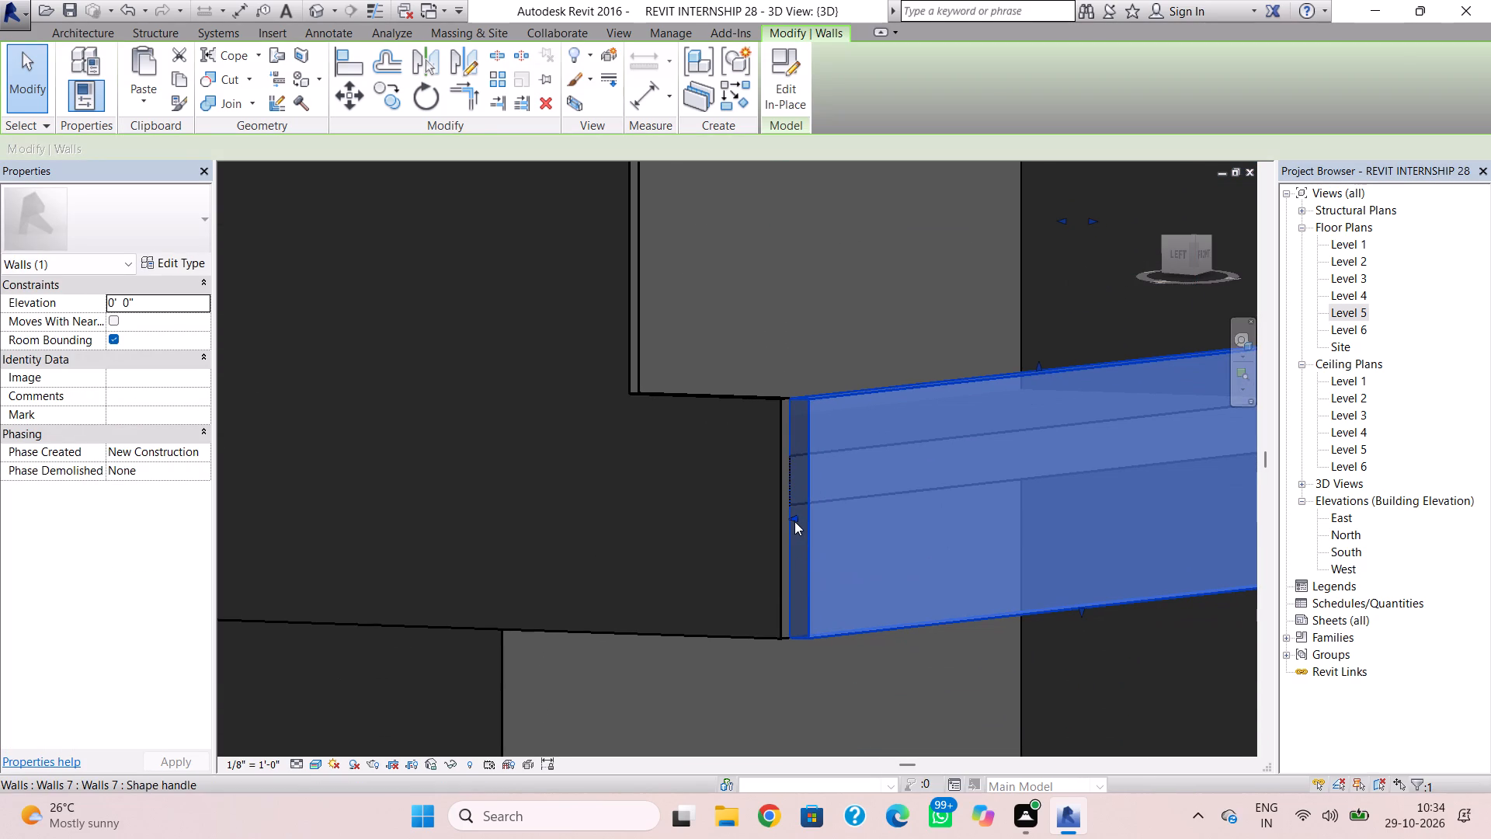
drag(794, 521, 790, 529)
click(863, 311)
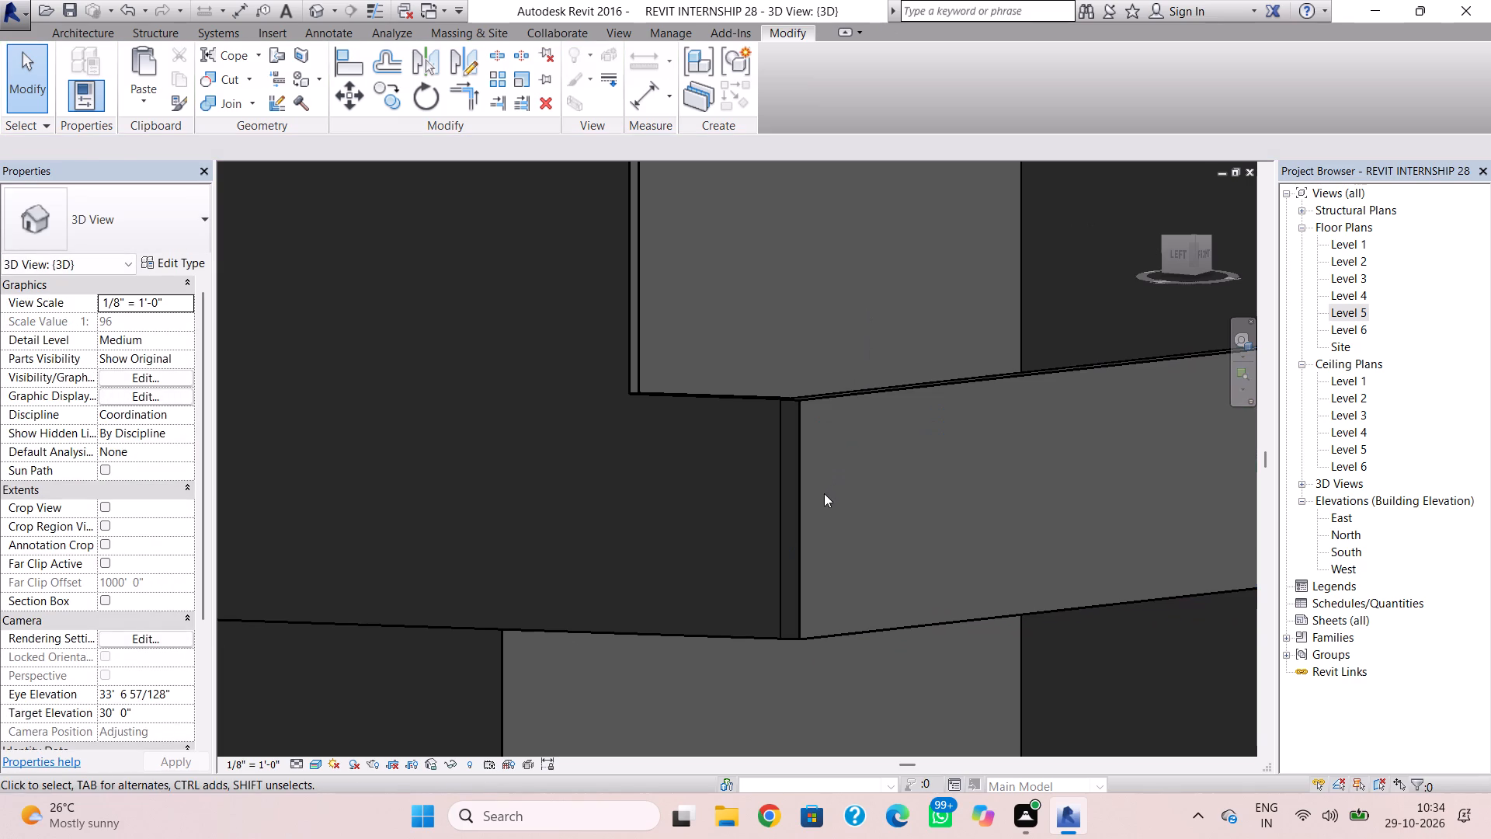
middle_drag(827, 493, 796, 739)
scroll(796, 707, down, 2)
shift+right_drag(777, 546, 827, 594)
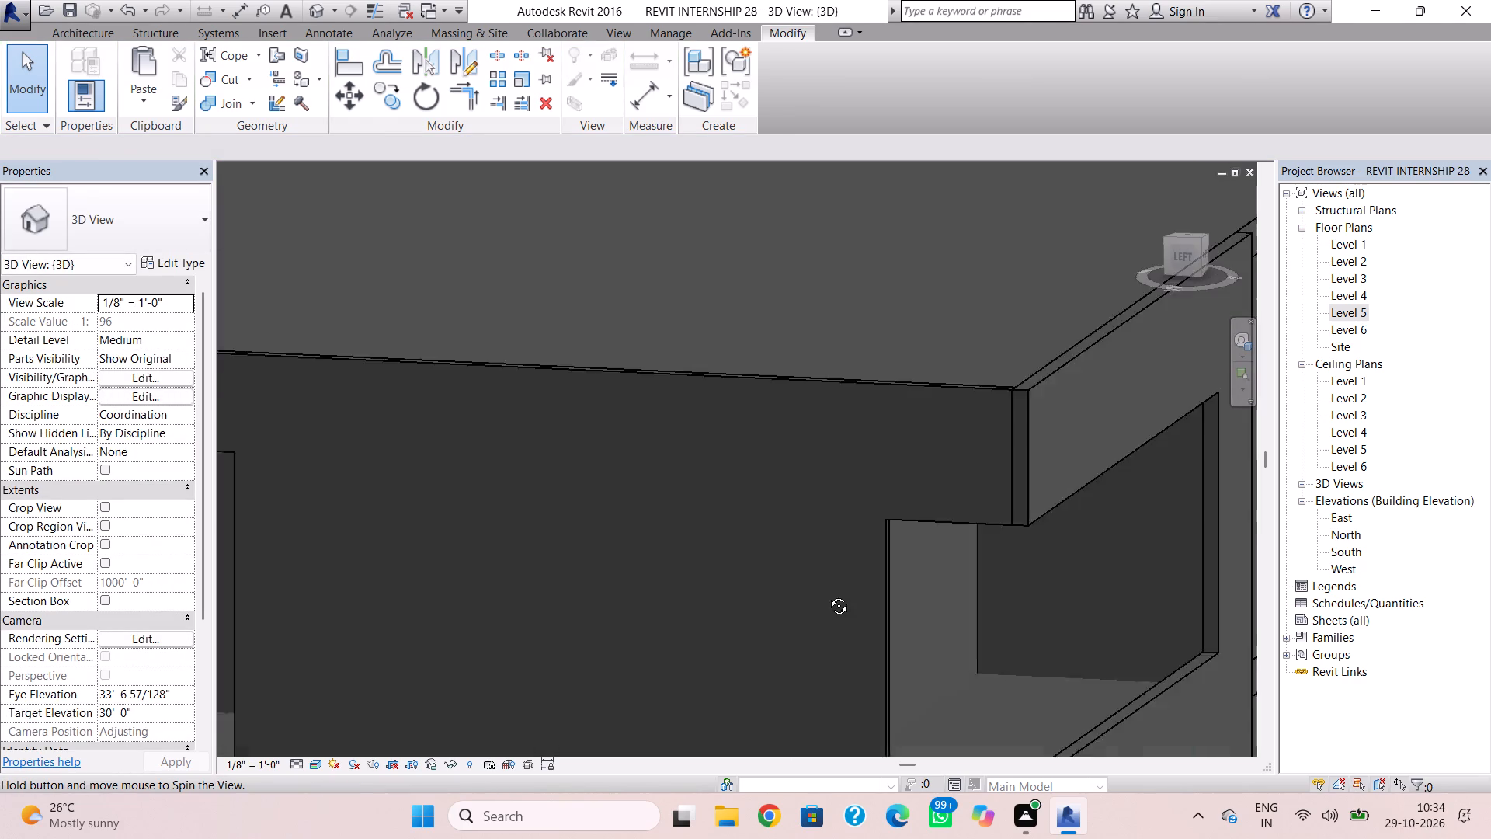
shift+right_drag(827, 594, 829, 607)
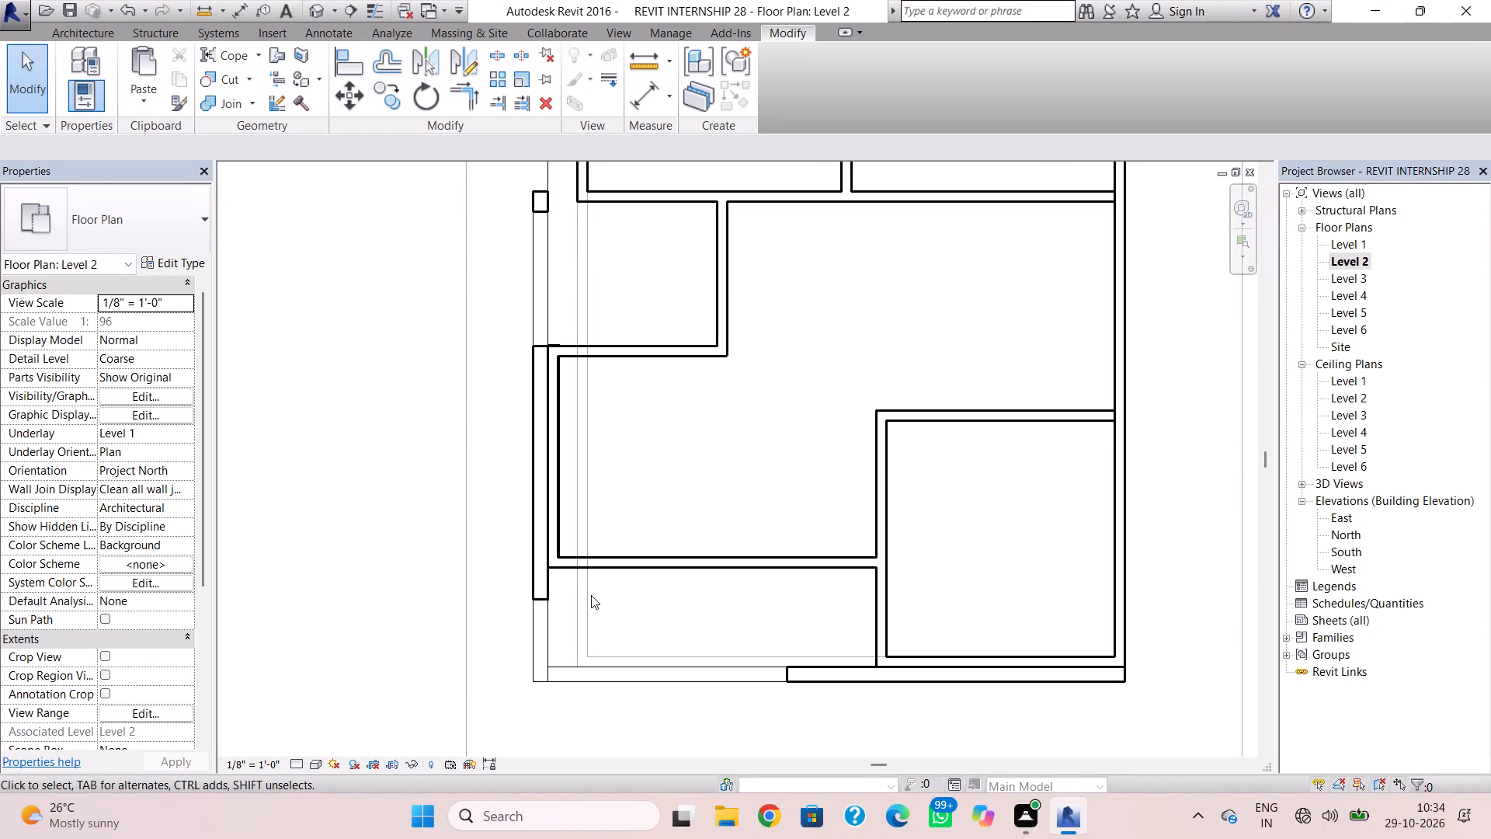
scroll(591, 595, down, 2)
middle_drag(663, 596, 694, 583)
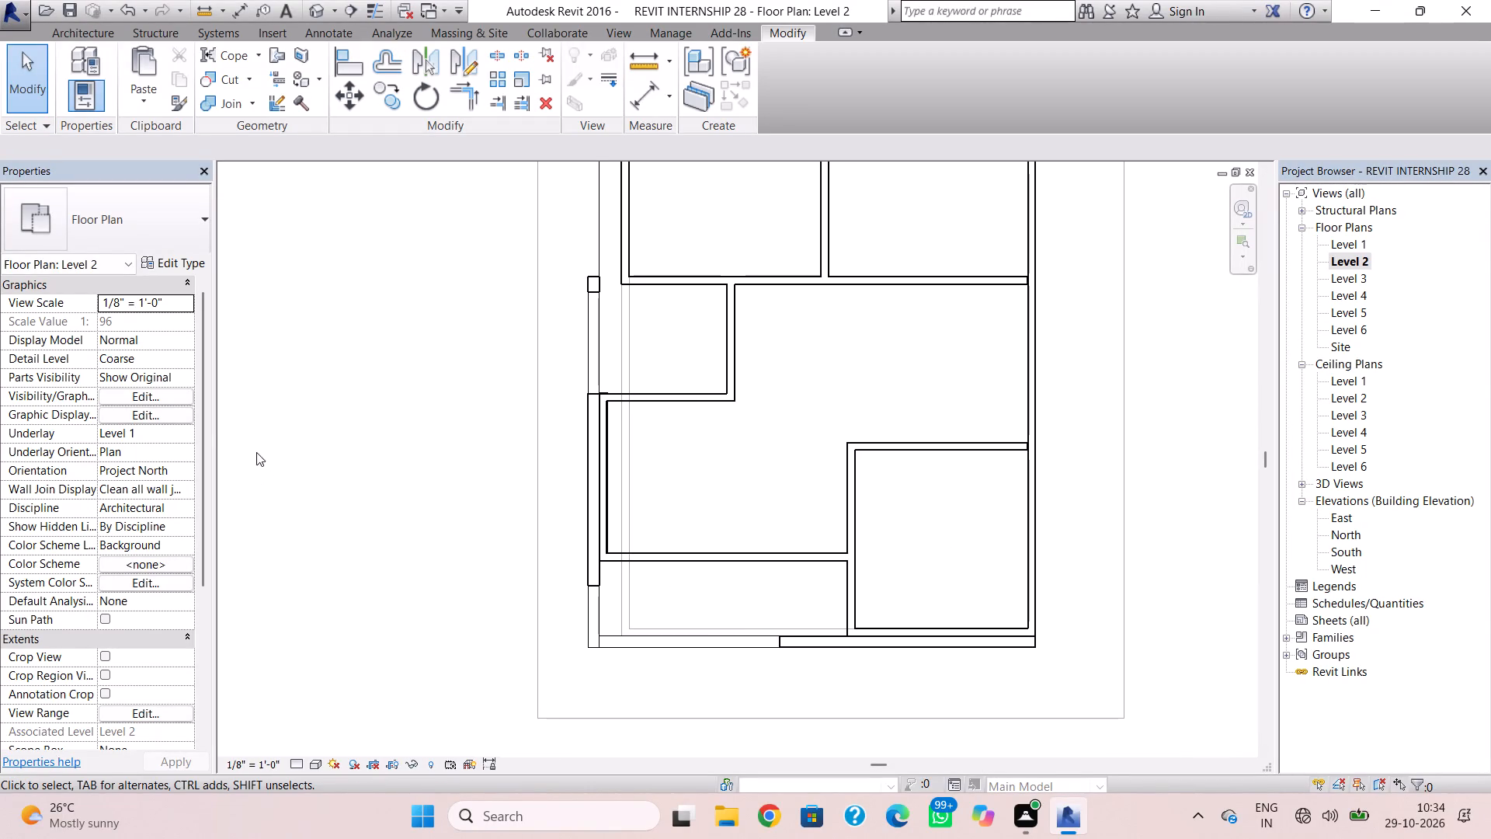
On Level 2, draw a Generic - 5" wall with Finish Face: Exterior location line from the lower-left interior wall's corner down to the front facade frame.
click(73, 36)
click(79, 61)
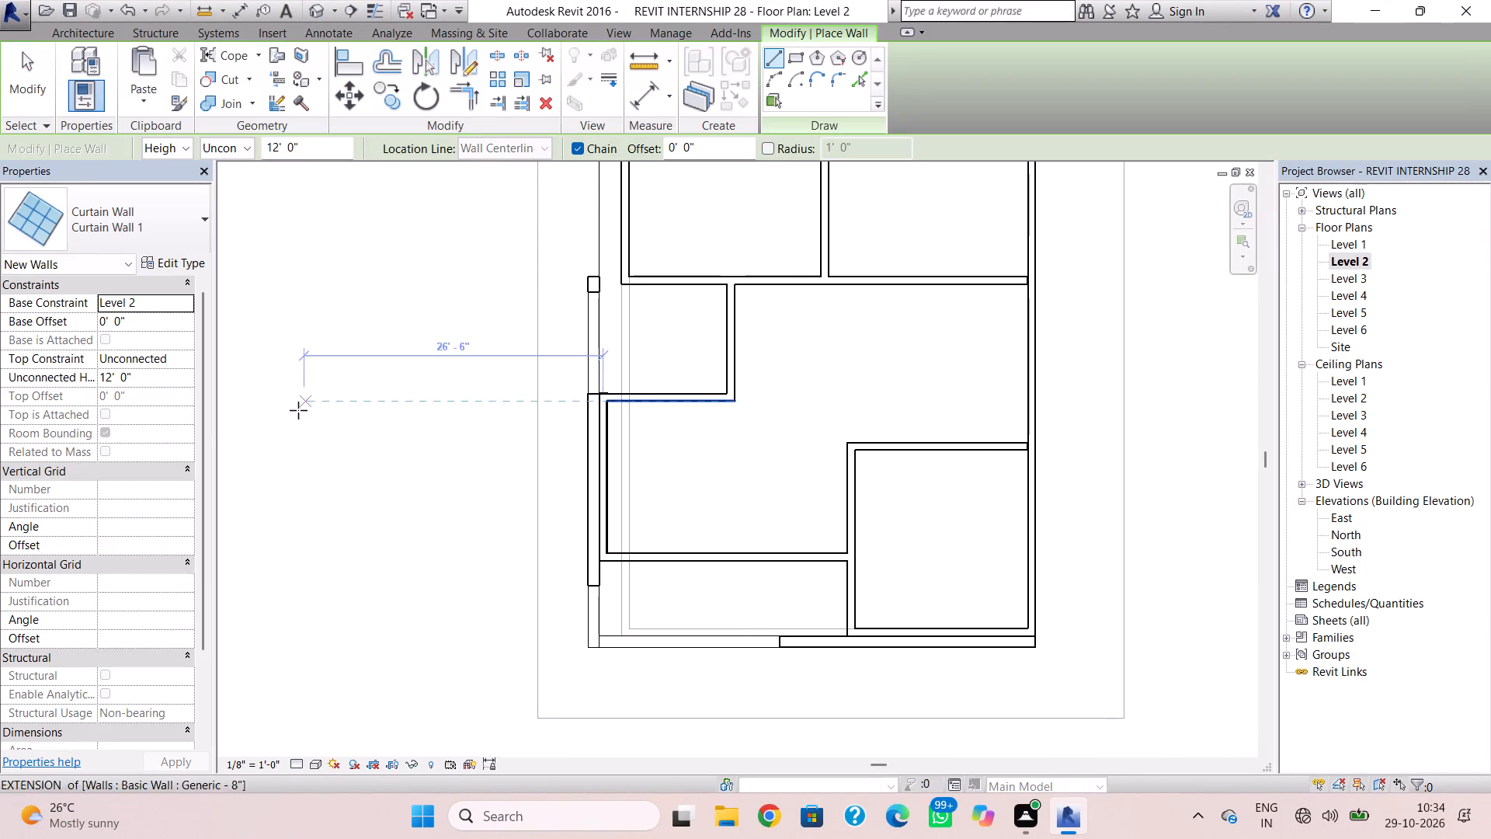
click(136, 214)
scroll(144, 347, up, 5)
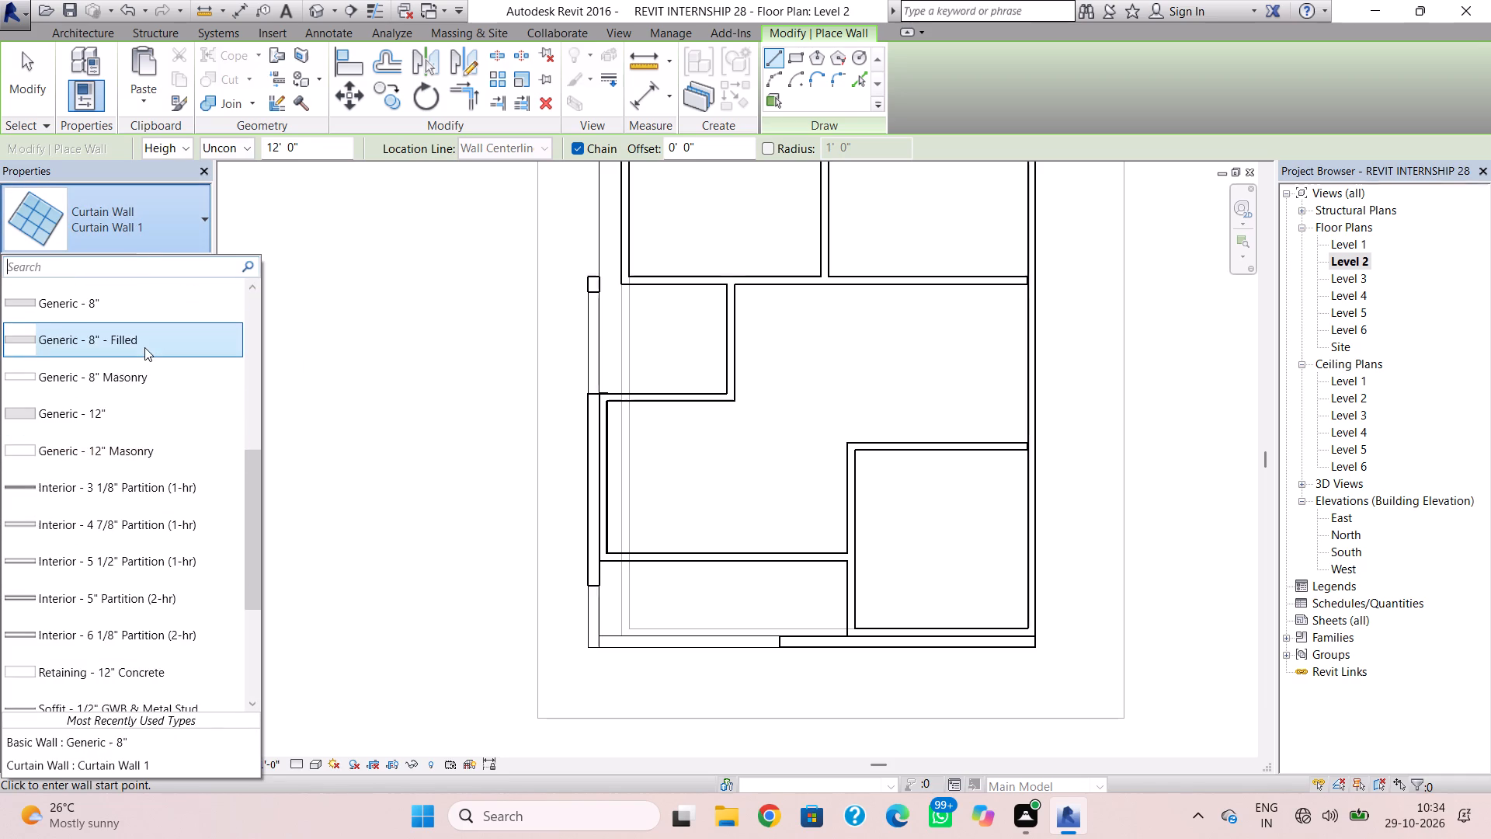
scroll(144, 350, up, 3)
click(148, 338)
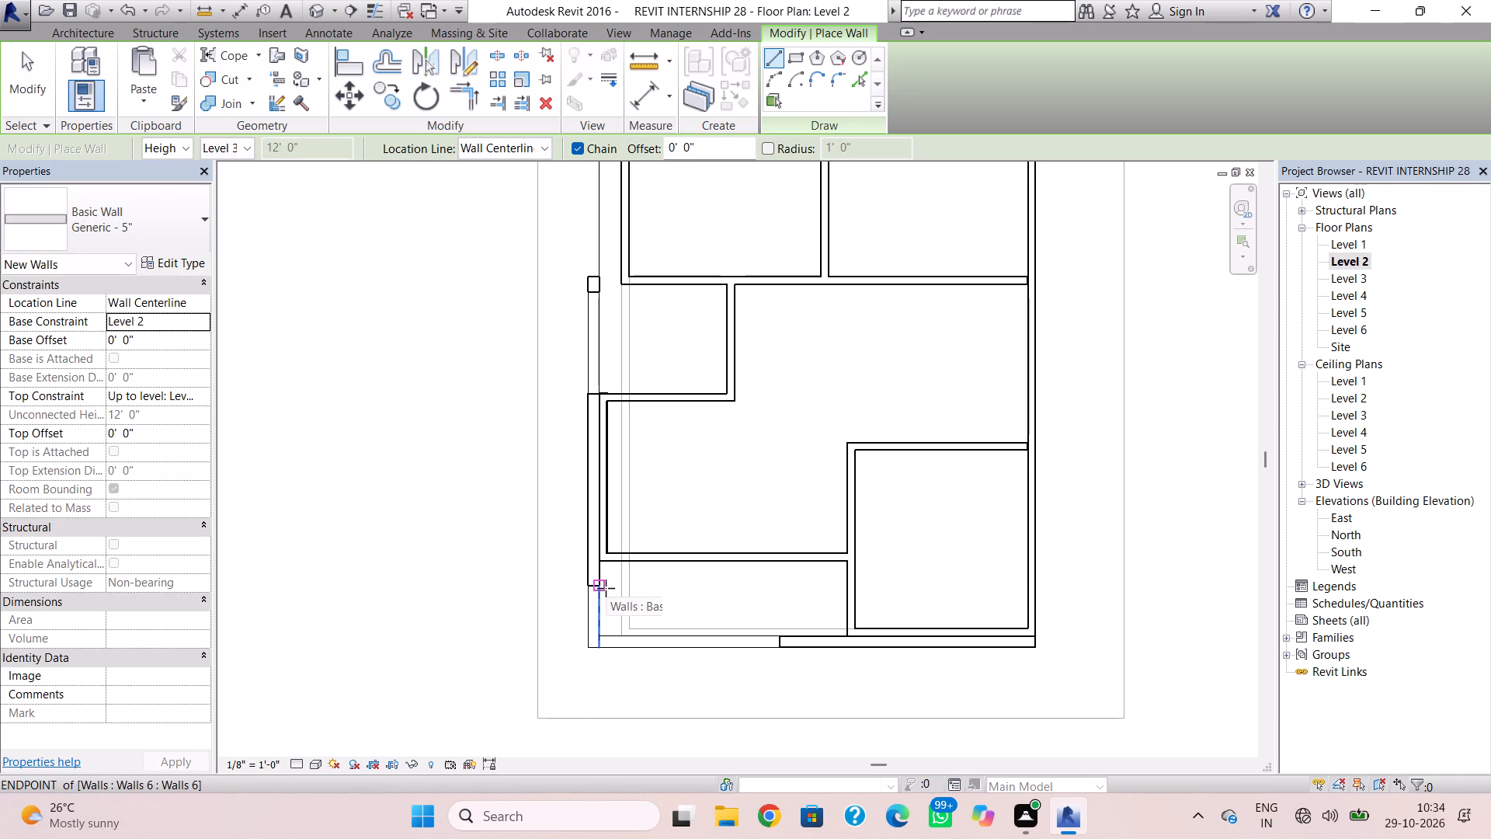
scroll(590, 596, up, 3)
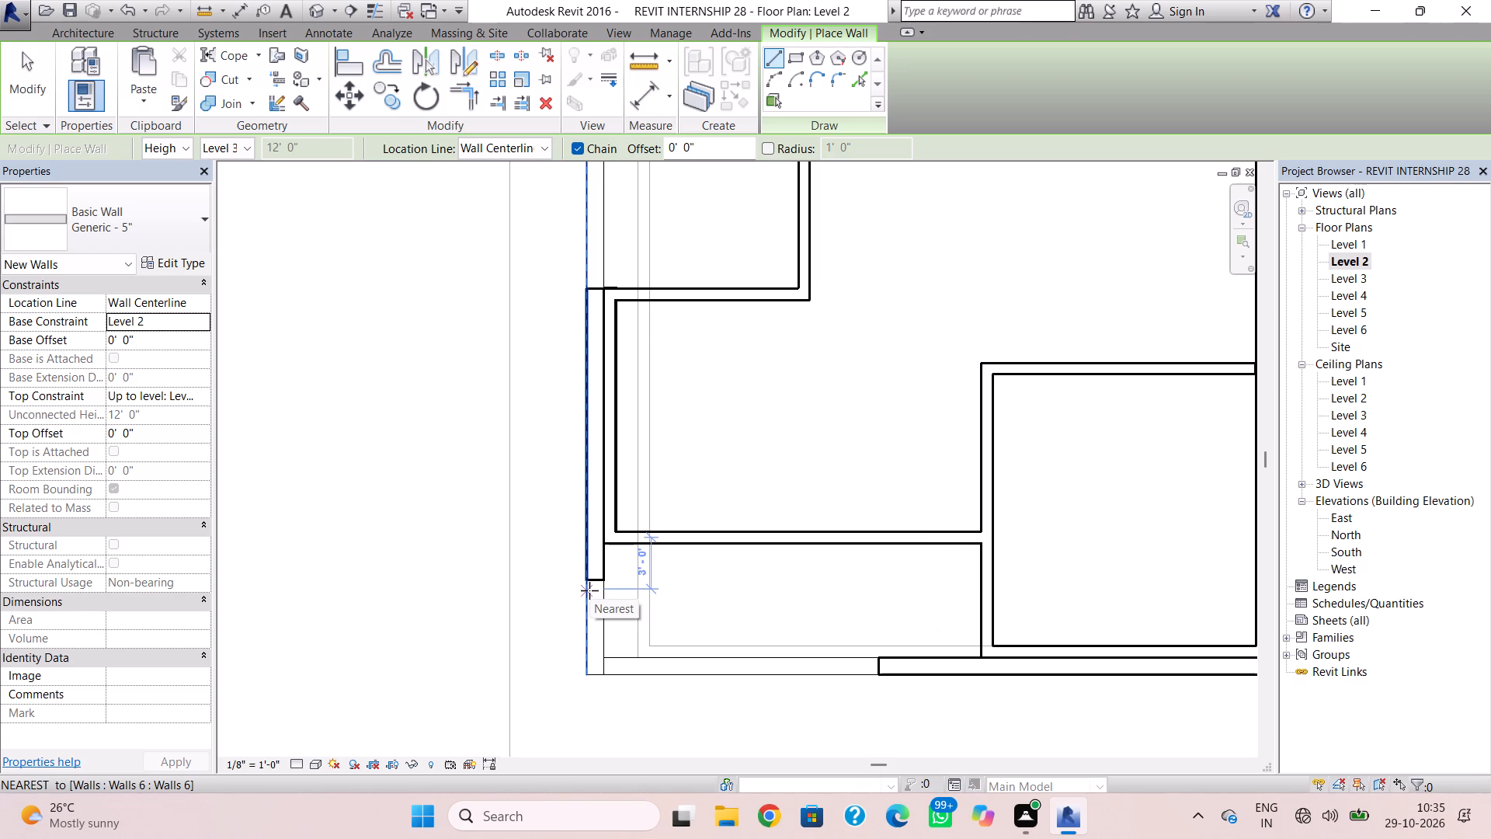
click(604, 548)
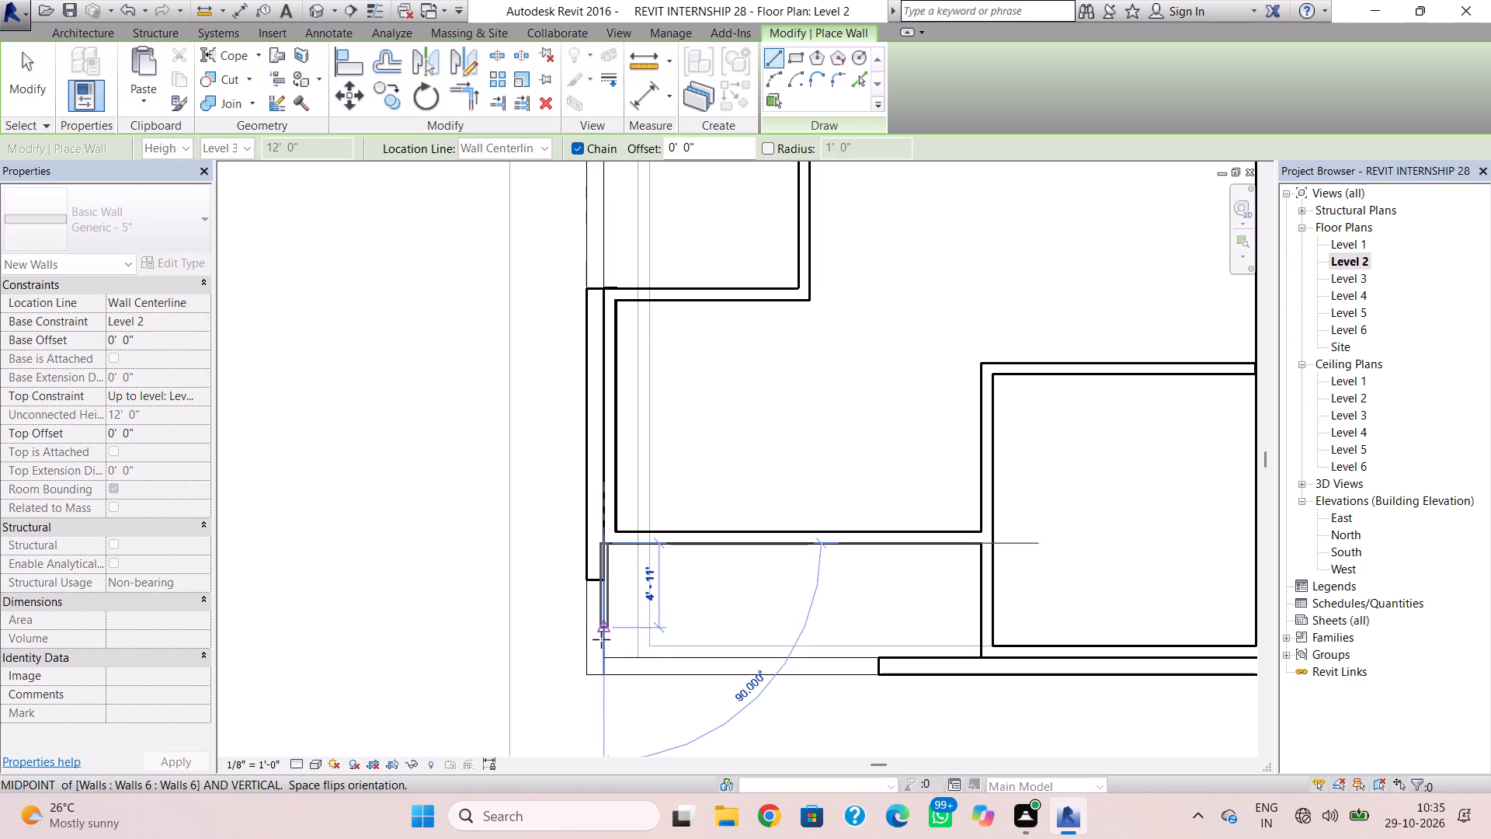
key(Escape)
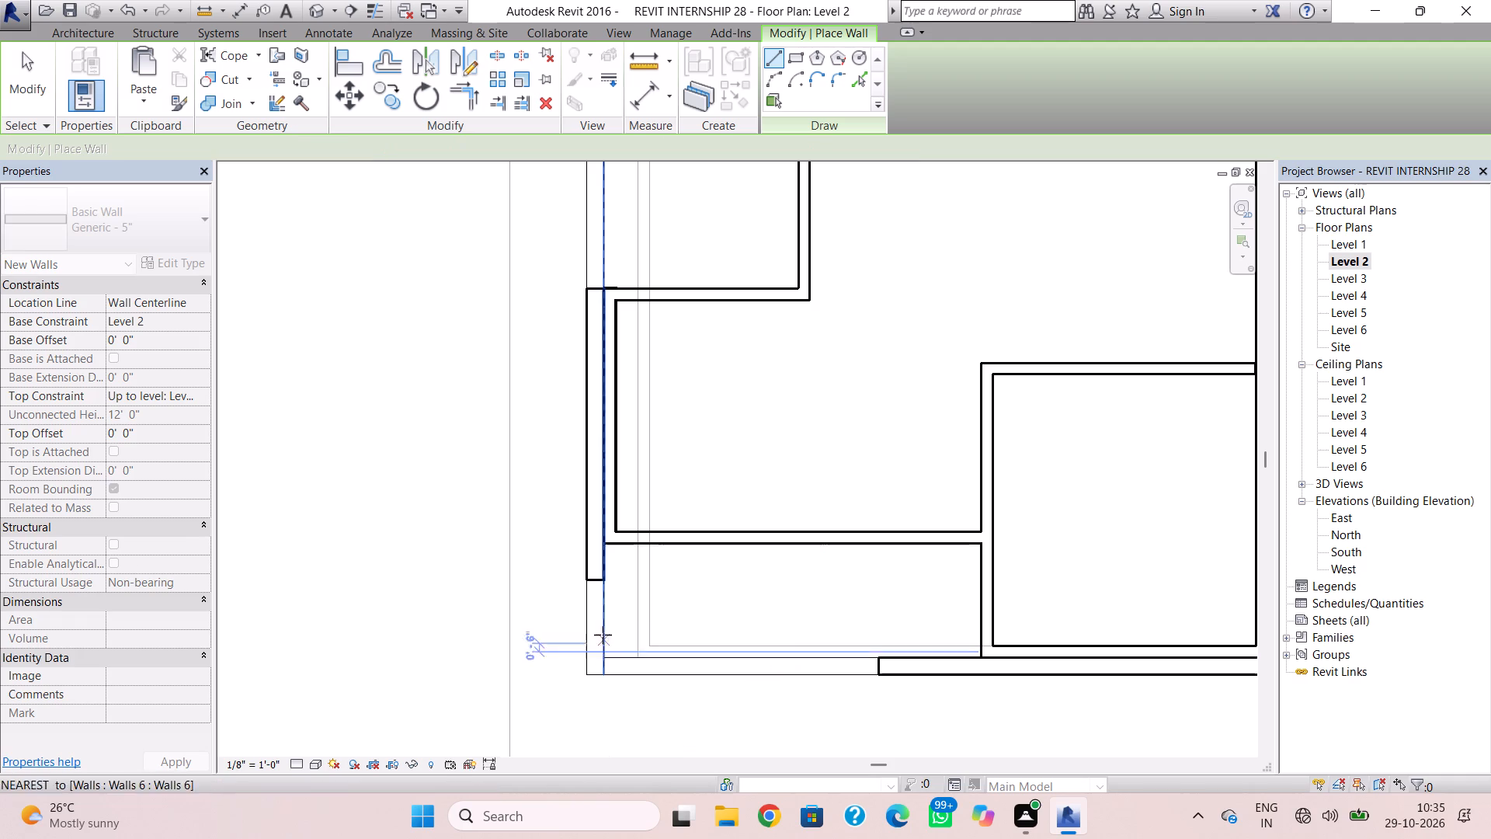
click(520, 155)
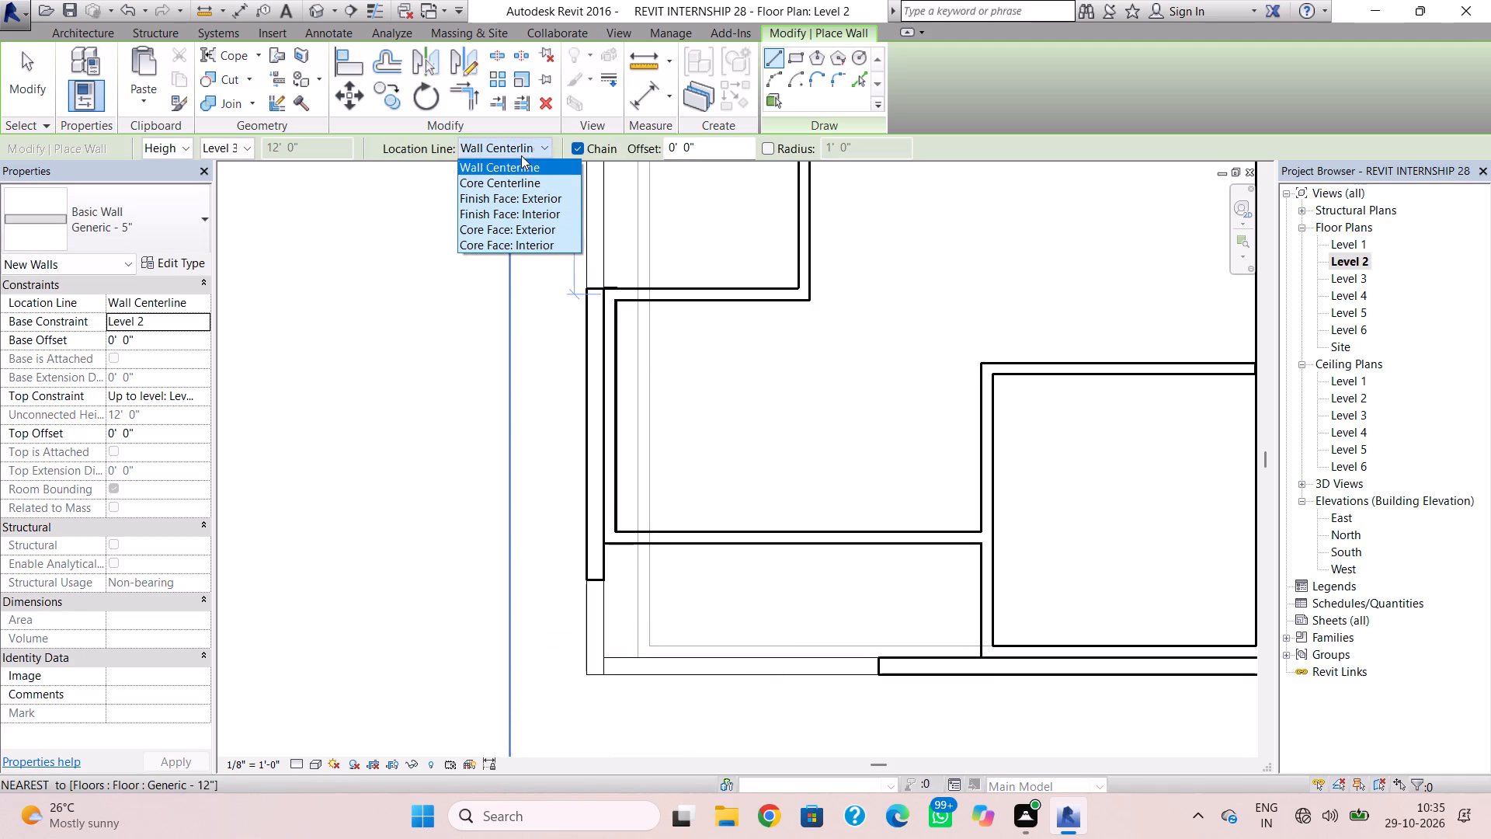
click(530, 201)
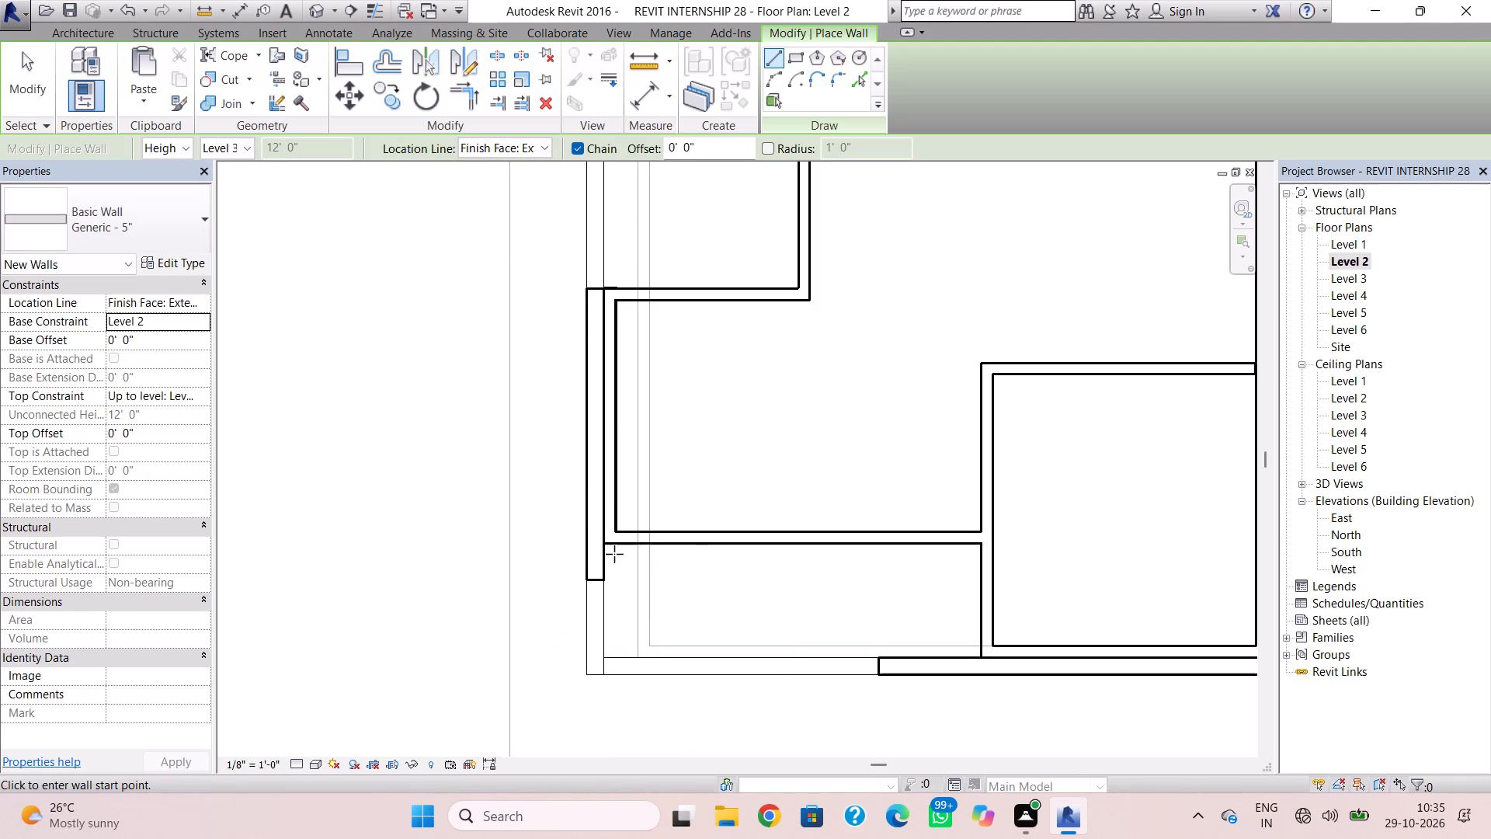
click(603, 539)
key(space)
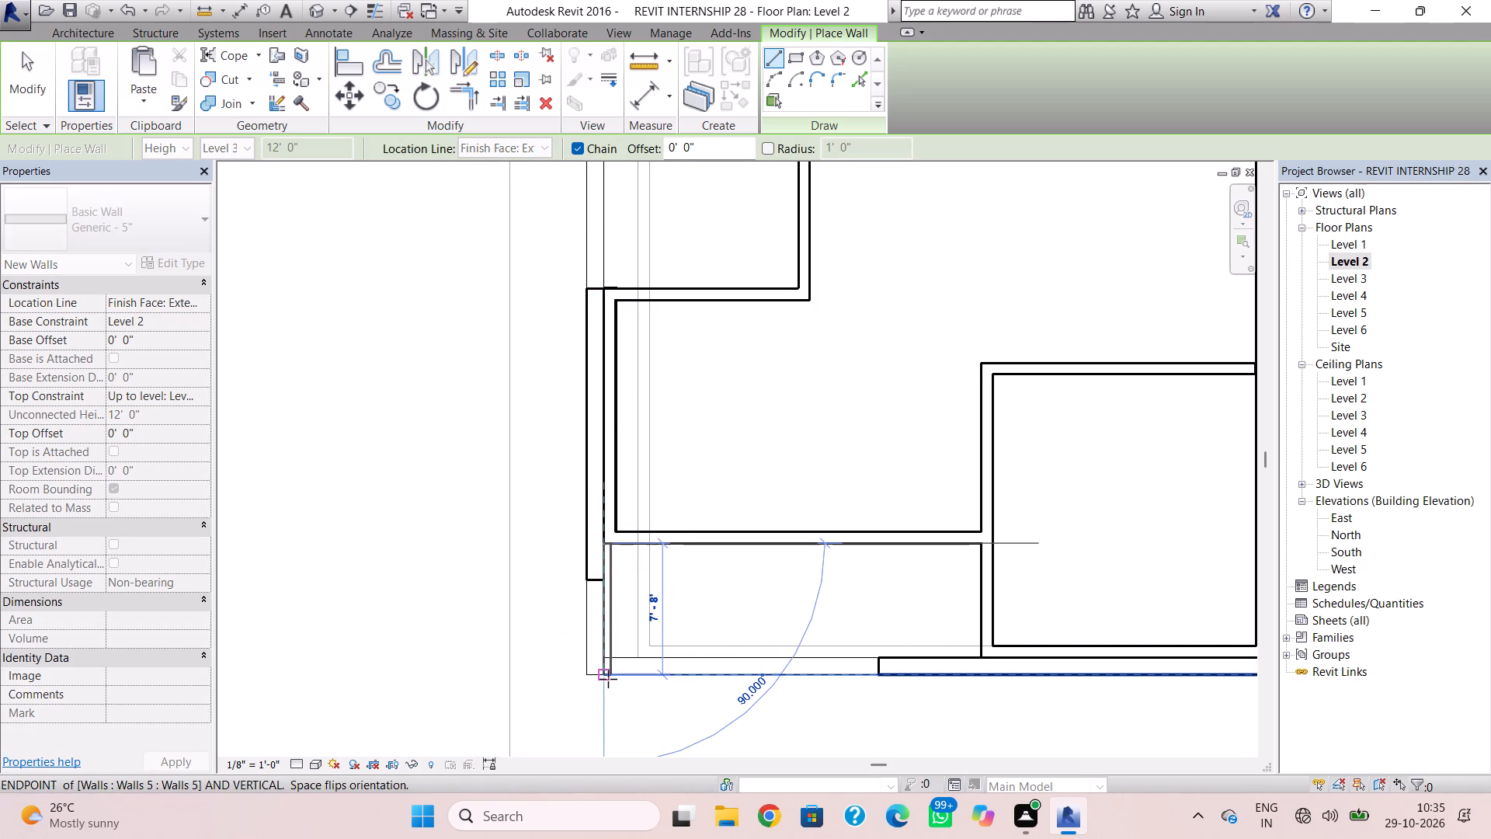
click(611, 656)
key(Escape)
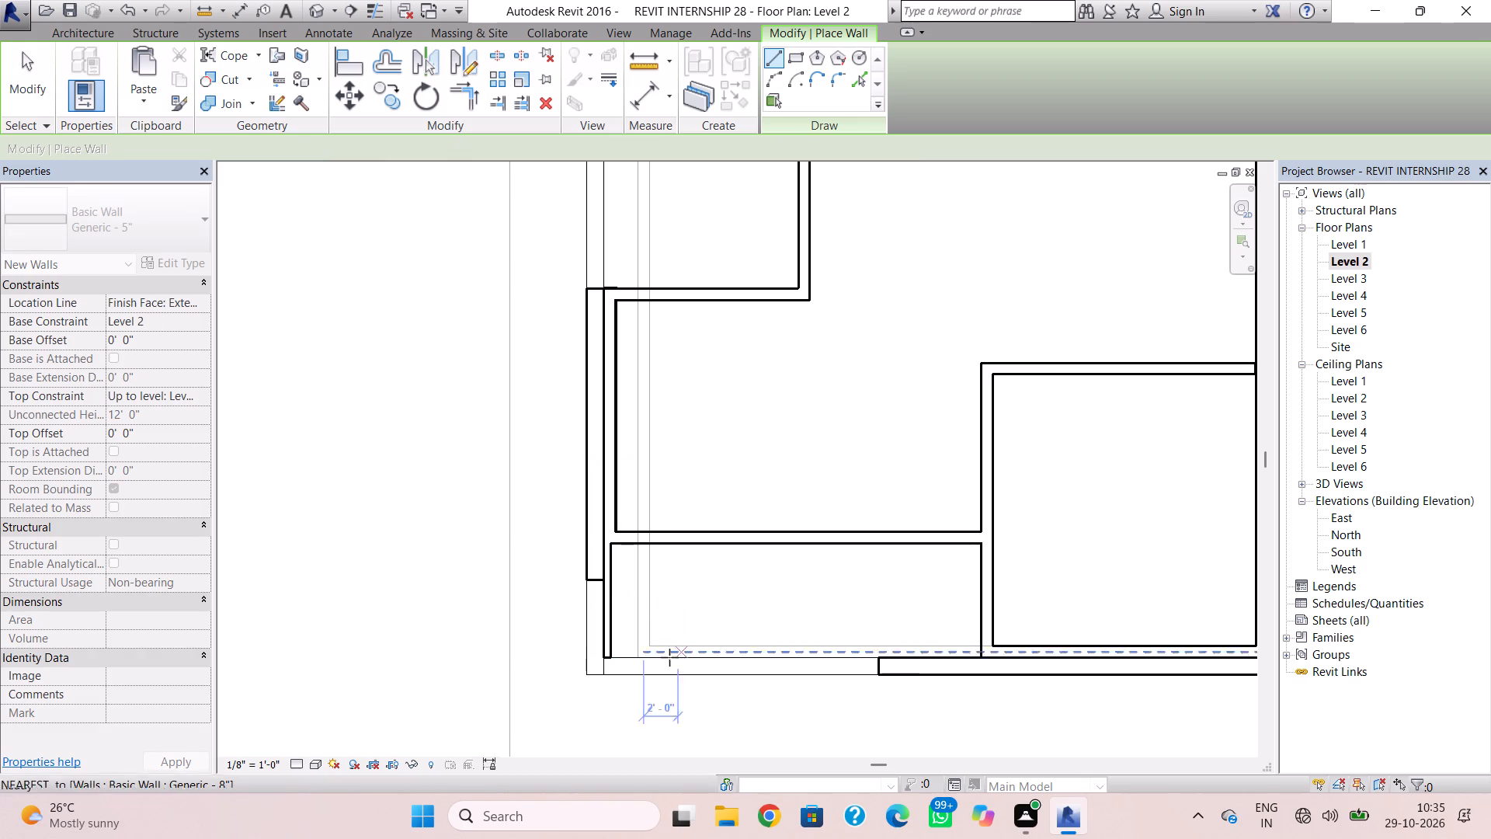
Draw a Generic - 5" wall about 8'-6" long from the new wall's front corner along the front frame's inner face.
click(618, 655)
key(space)
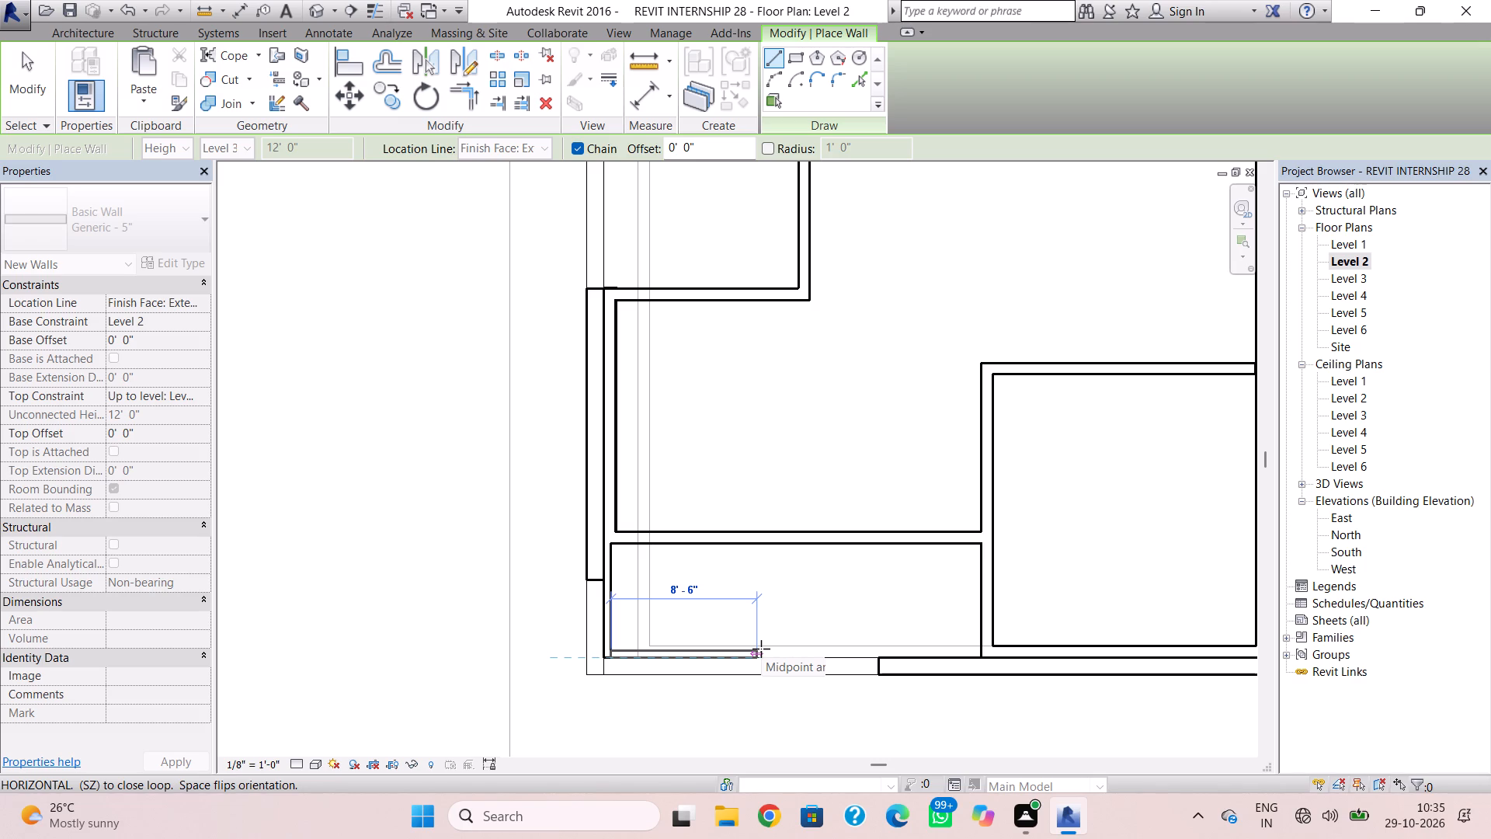
click(758, 649)
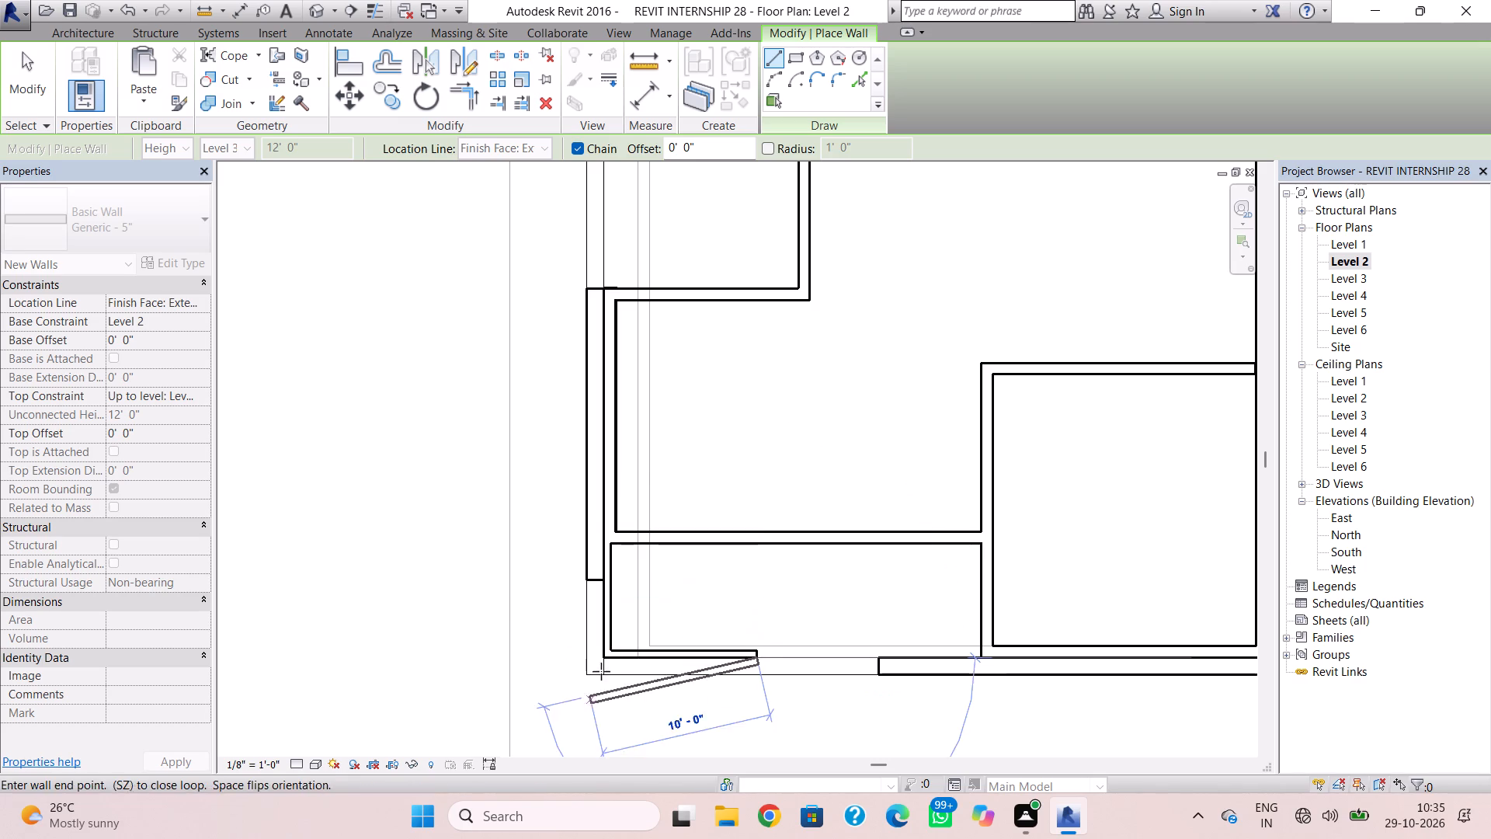
key(Escape)
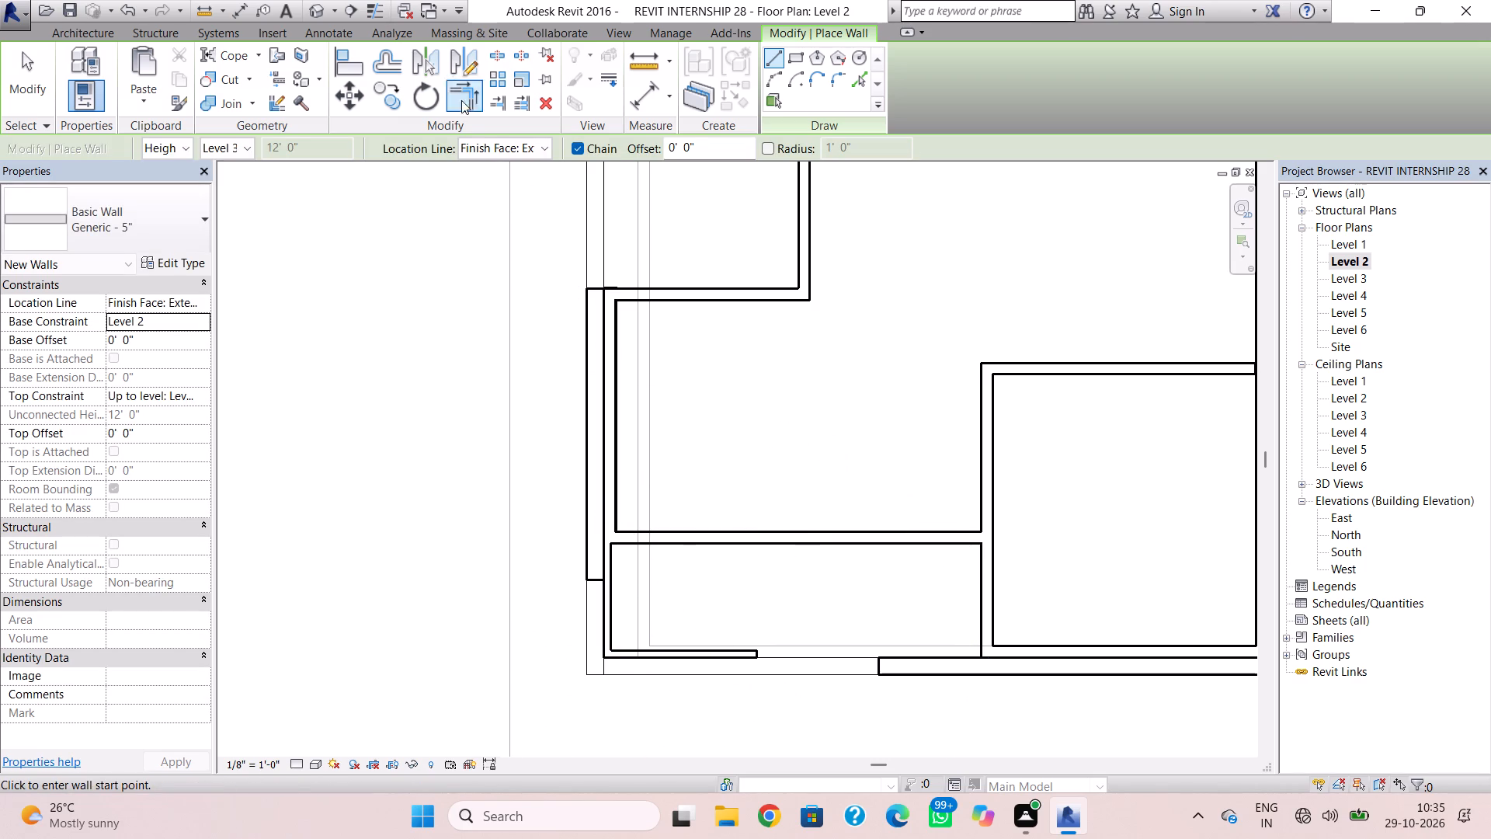
Check the new corner walls in 3D, and shorten the front one to about 7'-0" in the Level 2 plan.
click(318, 16)
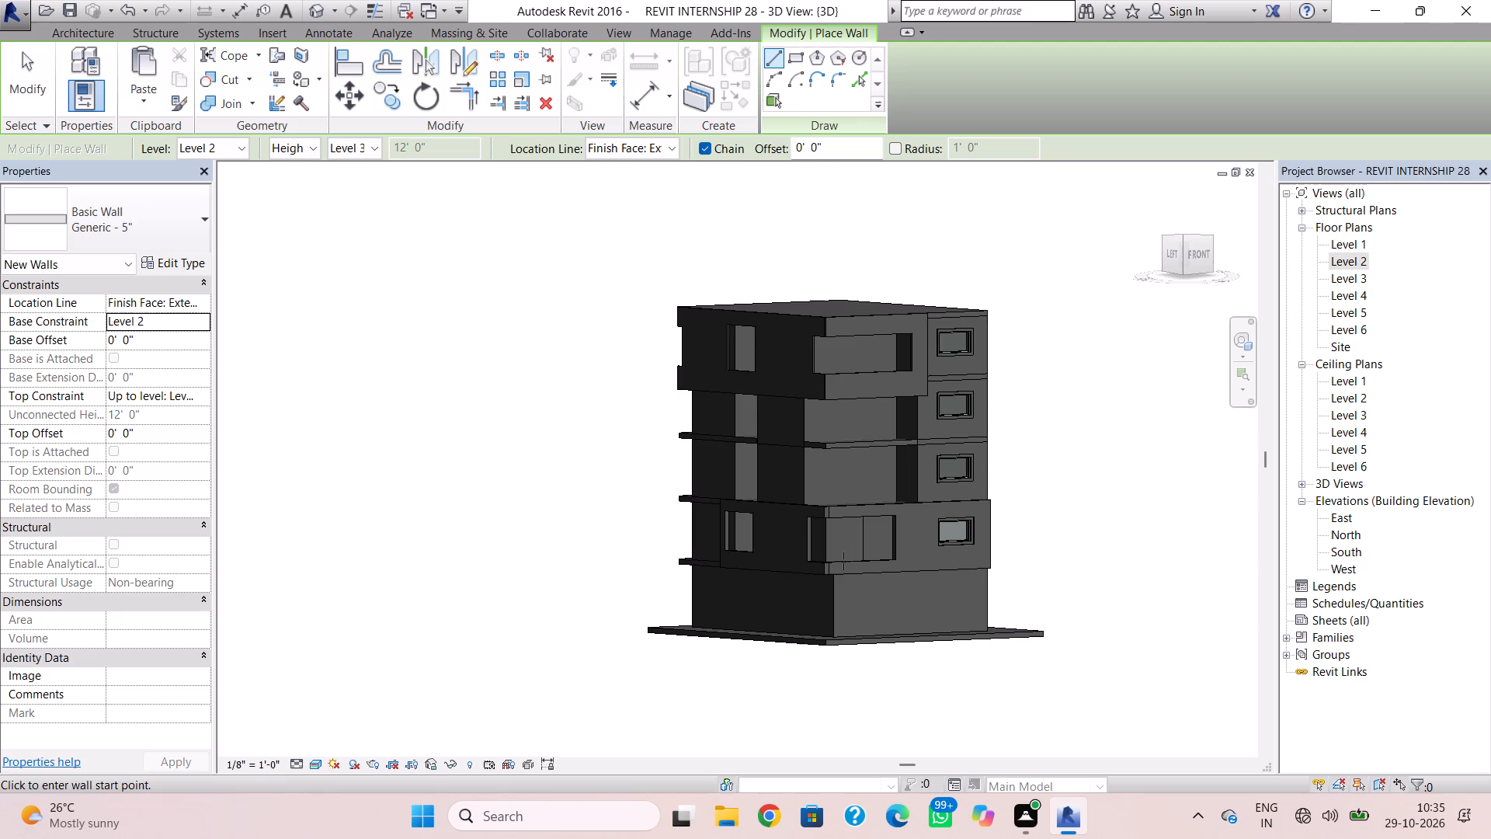
scroll(830, 559, up, 5)
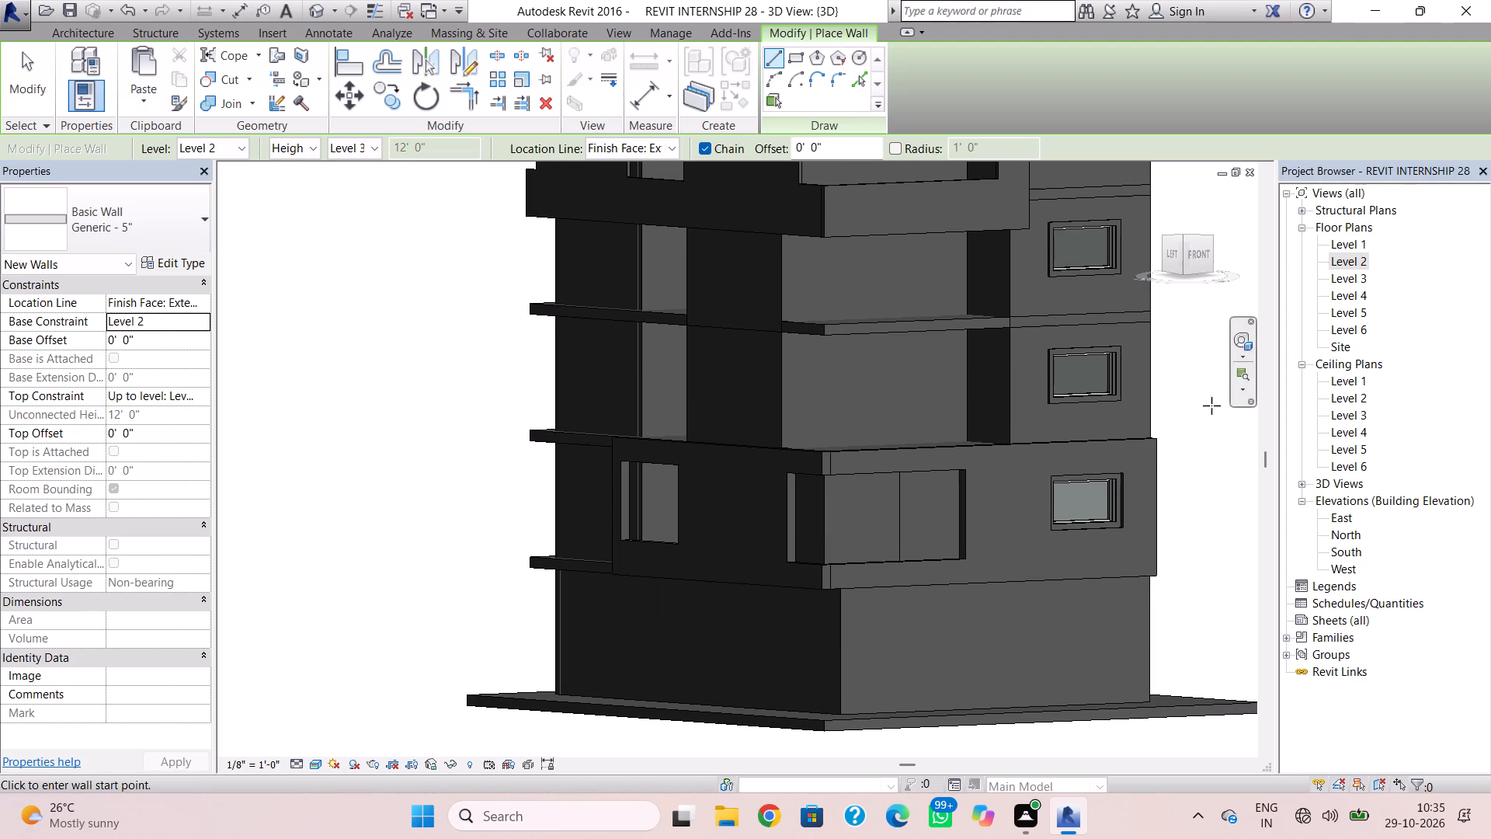
double_click(1347, 262)
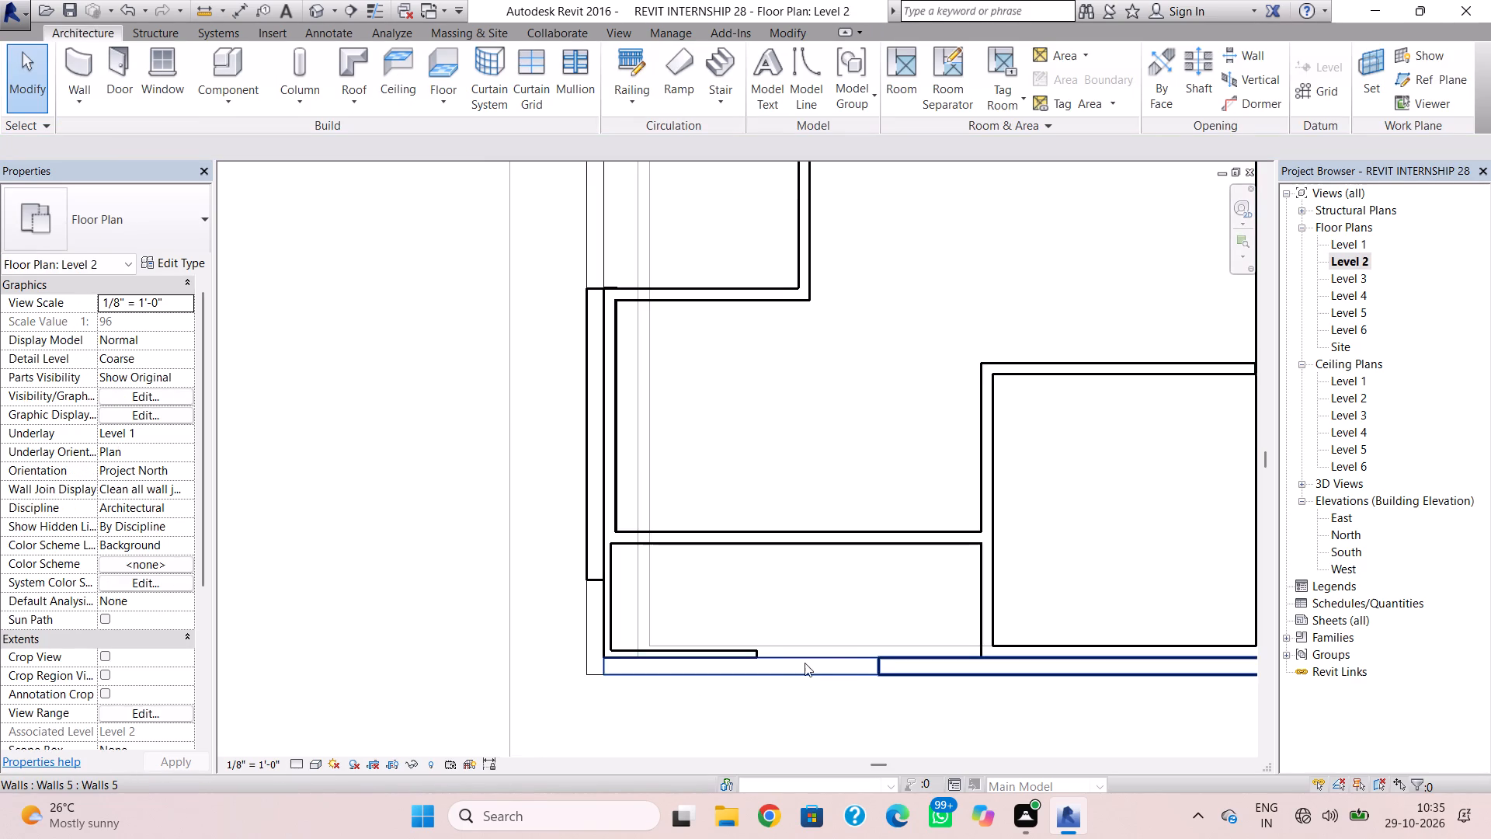
click(756, 648)
scroll(757, 655, up, 3)
drag(759, 656, 714, 667)
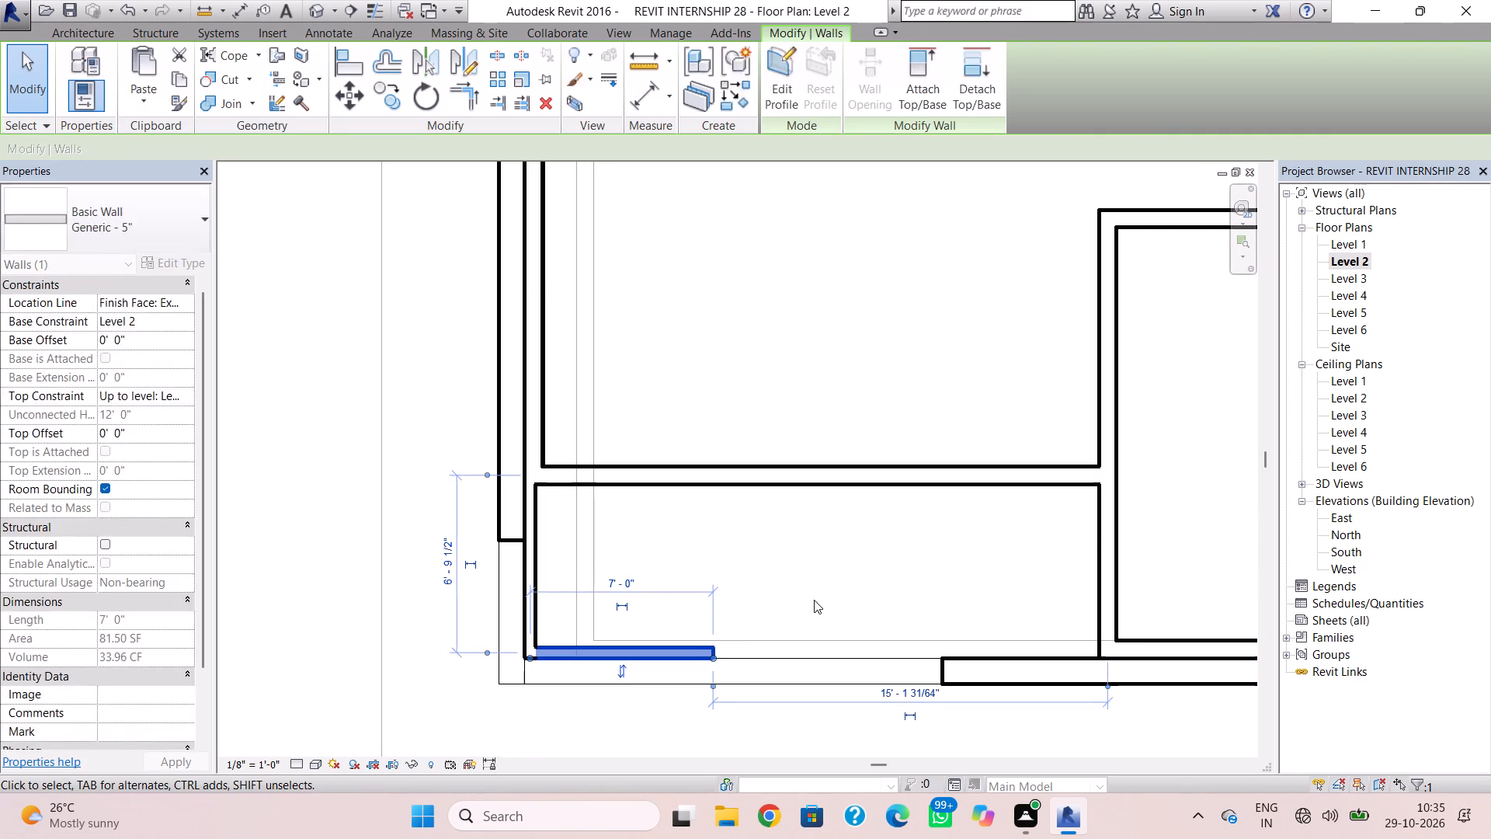
click(814, 600)
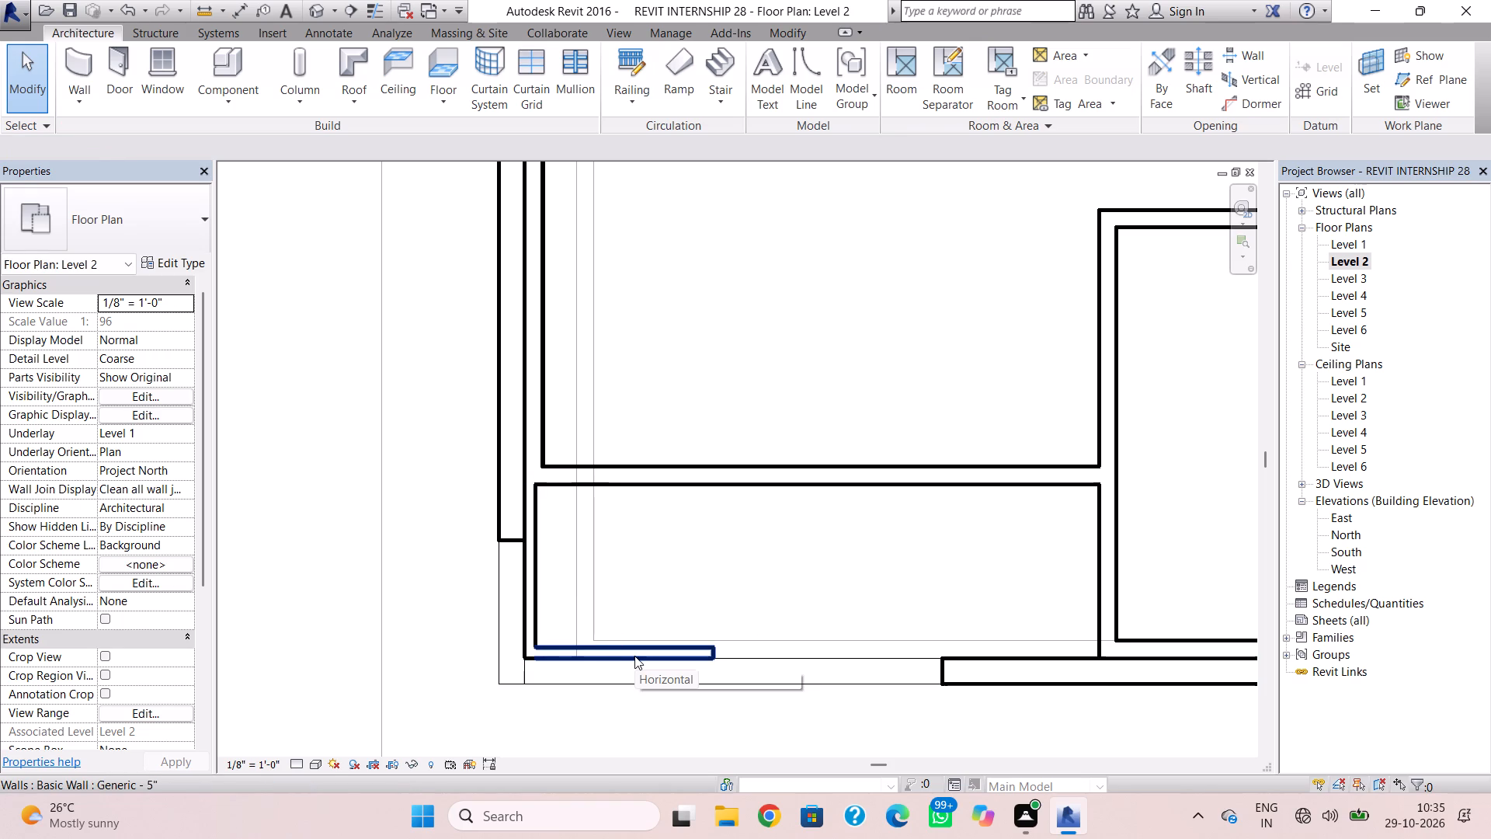
Shorten the new left-side wall from its inner end so it starts level with the edge of the left frame's corner opening.
click(523, 621)
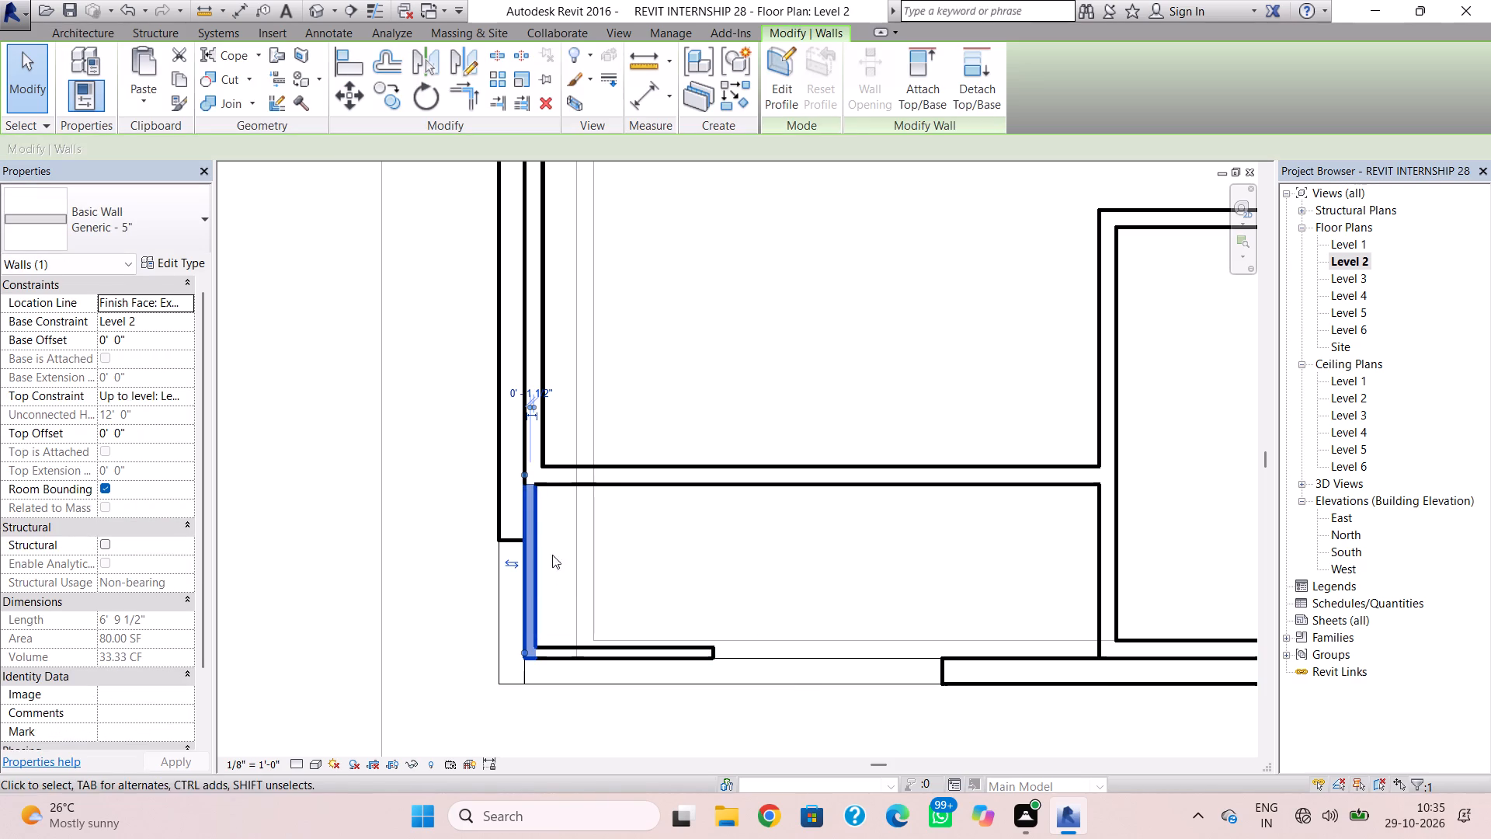
drag(523, 476, 516, 531)
scroll(521, 535, up, 1)
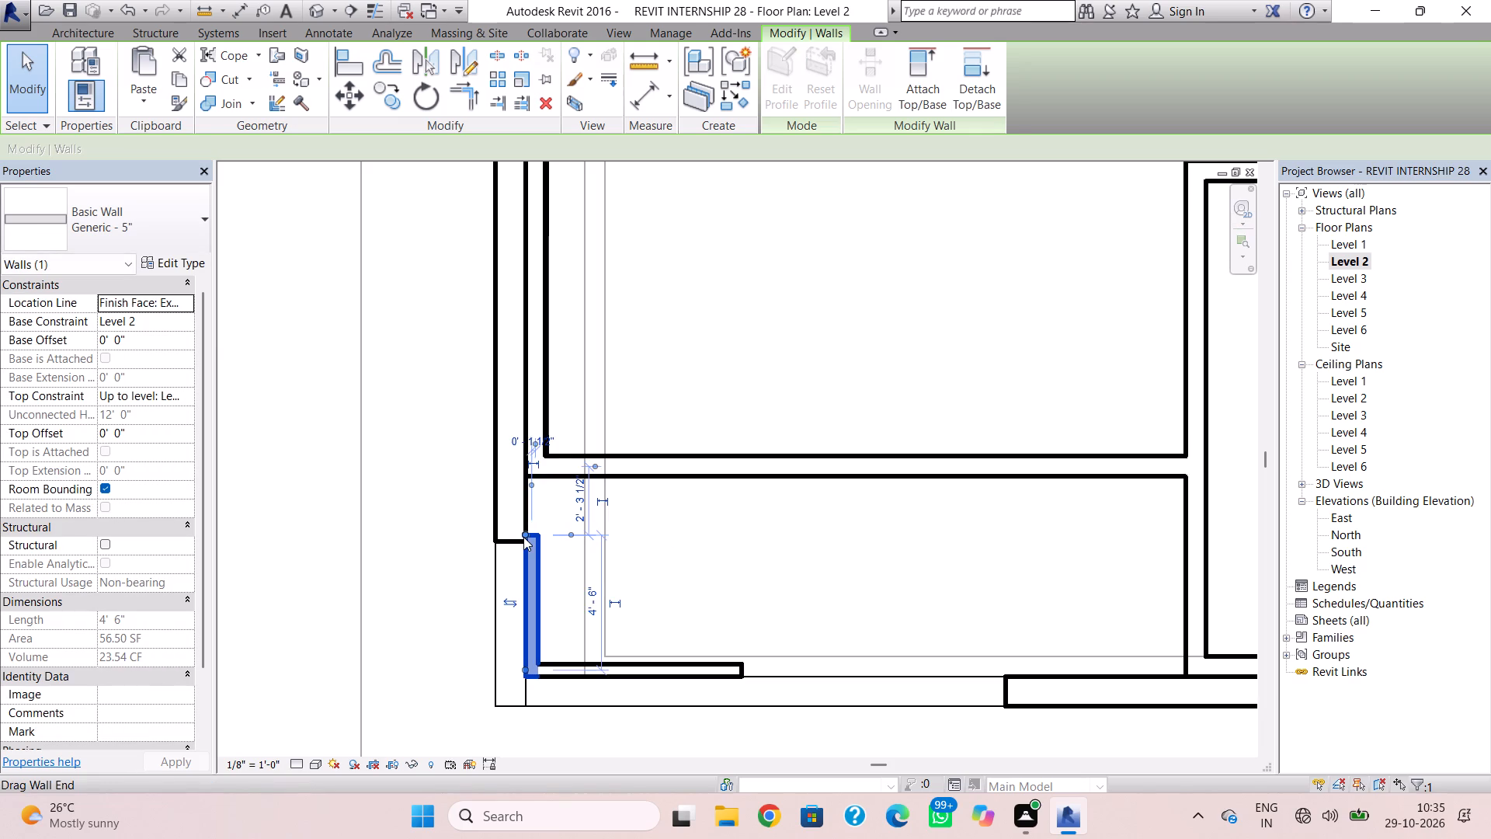
scroll(523, 537, up, 2)
drag(526, 531, 524, 548)
click(832, 565)
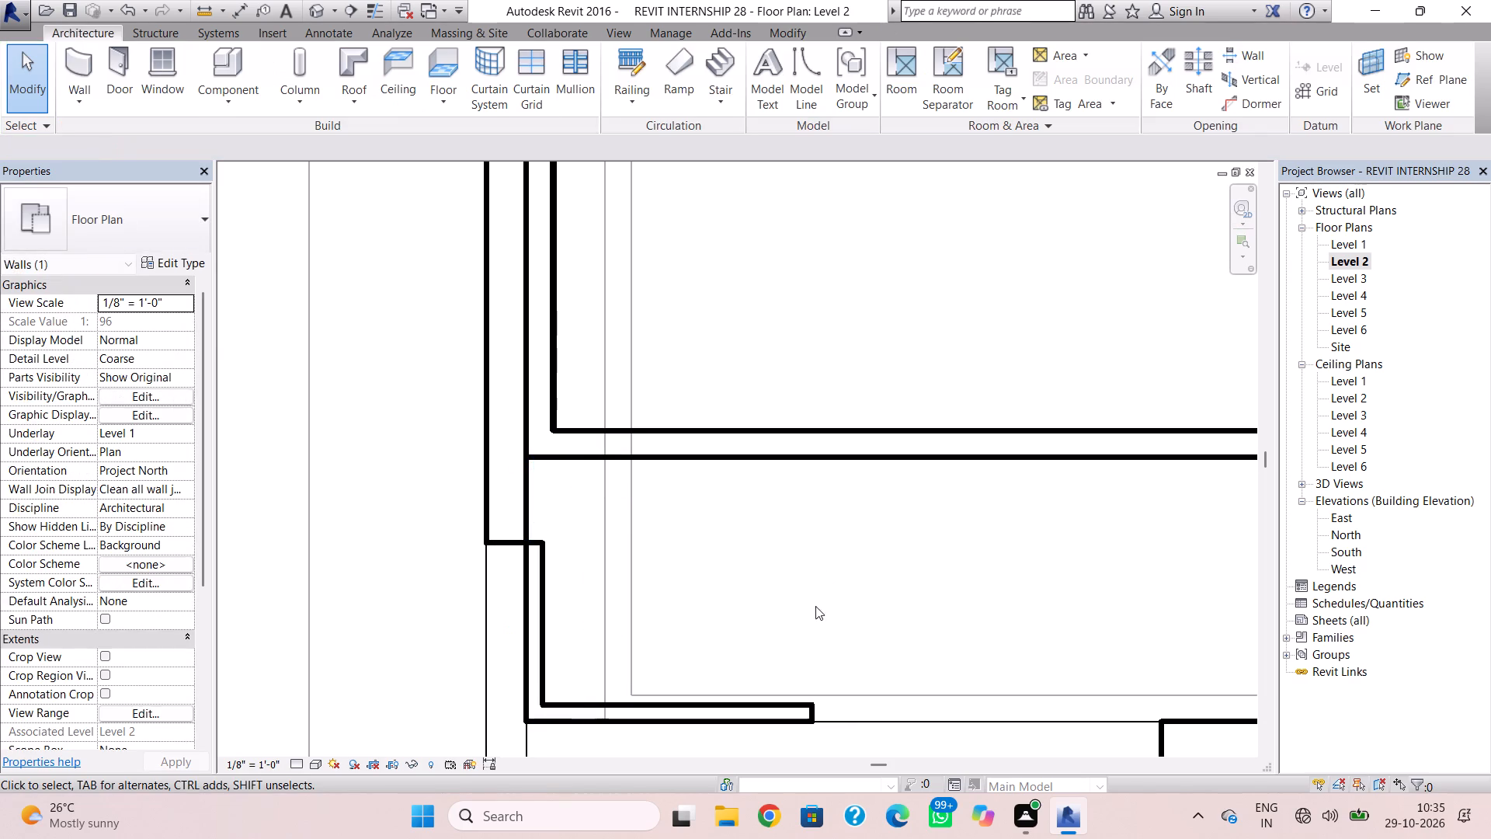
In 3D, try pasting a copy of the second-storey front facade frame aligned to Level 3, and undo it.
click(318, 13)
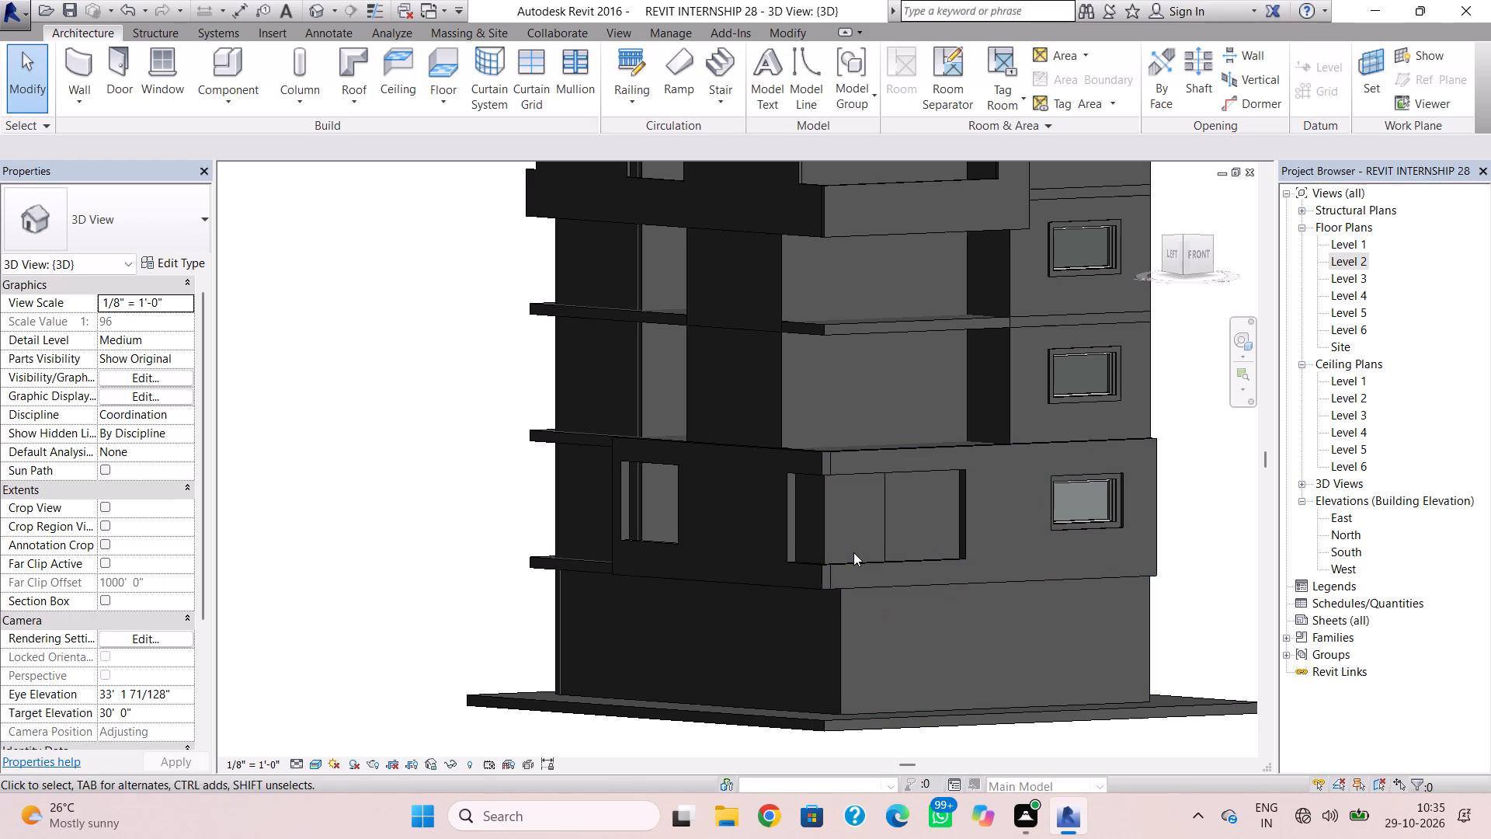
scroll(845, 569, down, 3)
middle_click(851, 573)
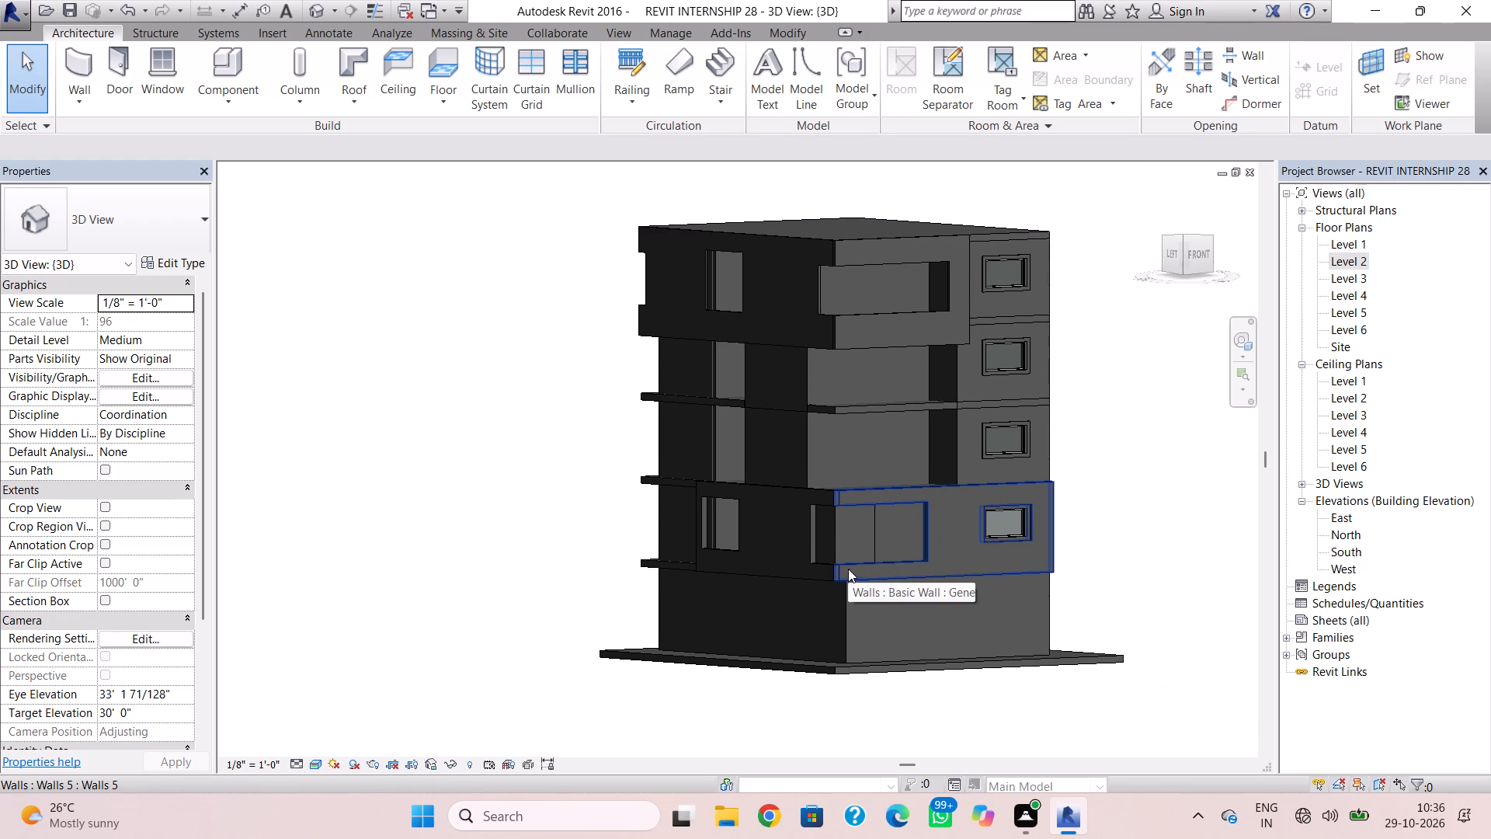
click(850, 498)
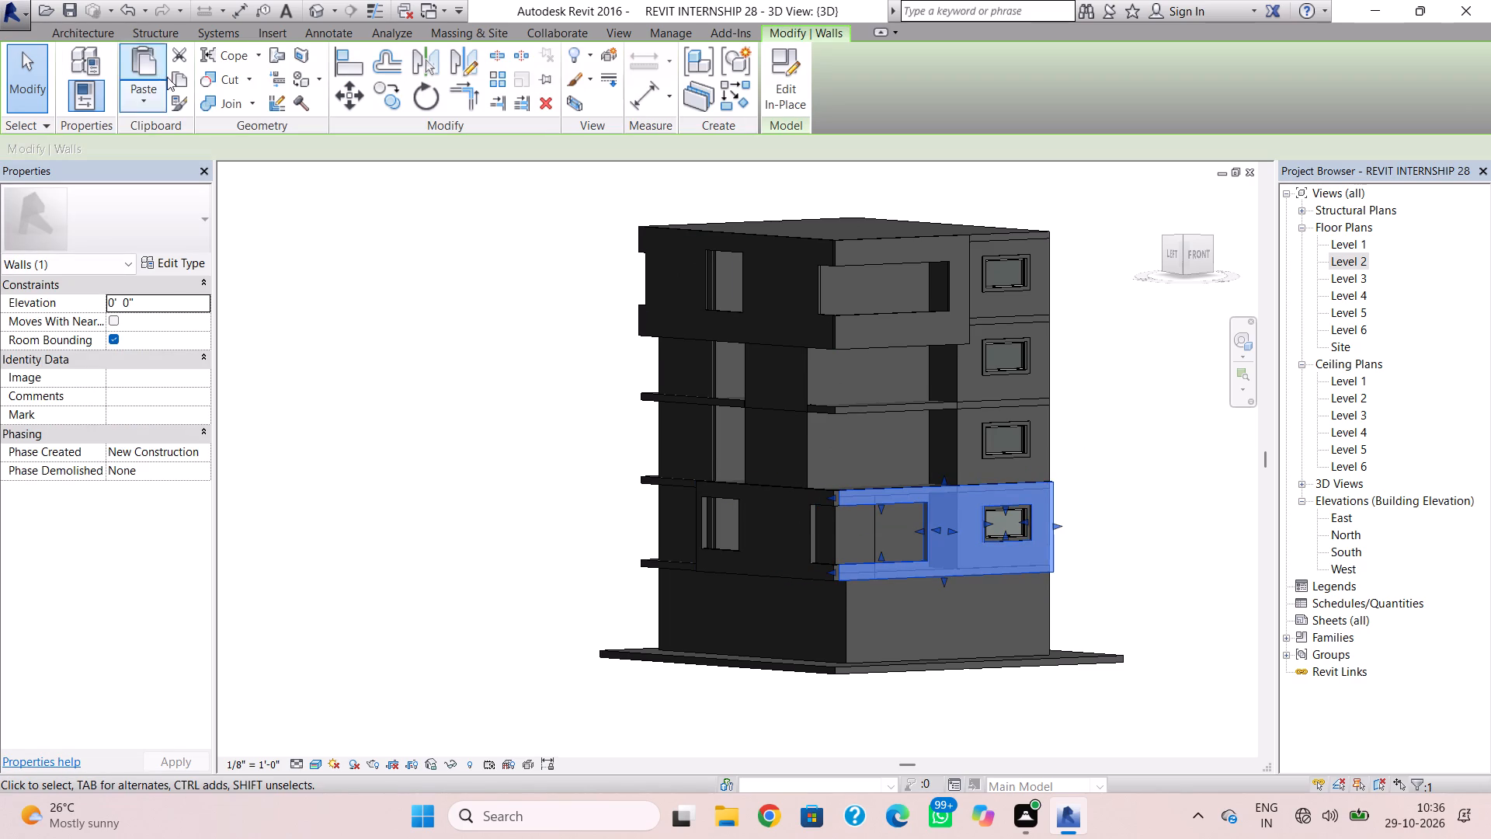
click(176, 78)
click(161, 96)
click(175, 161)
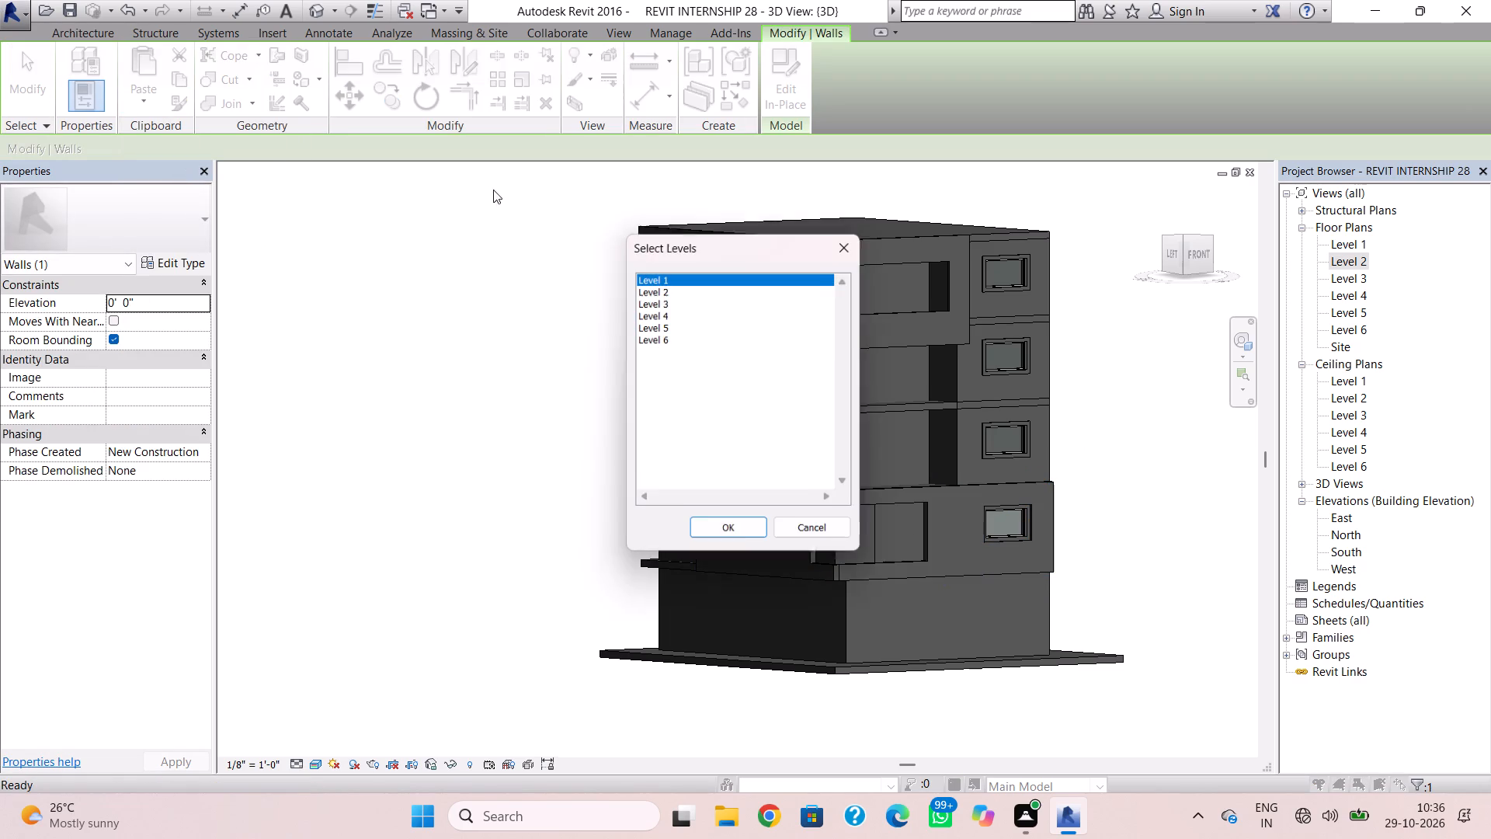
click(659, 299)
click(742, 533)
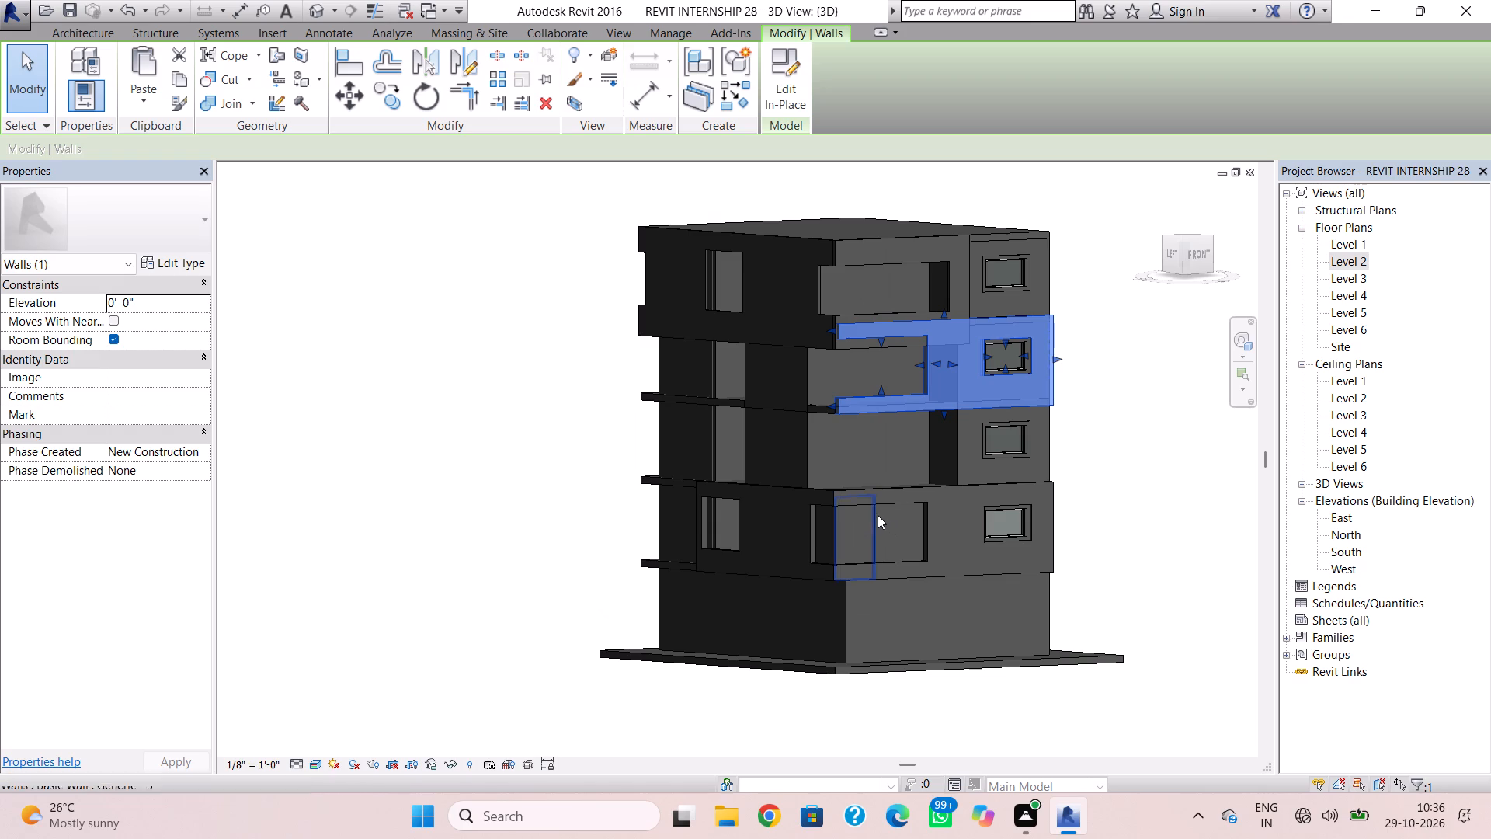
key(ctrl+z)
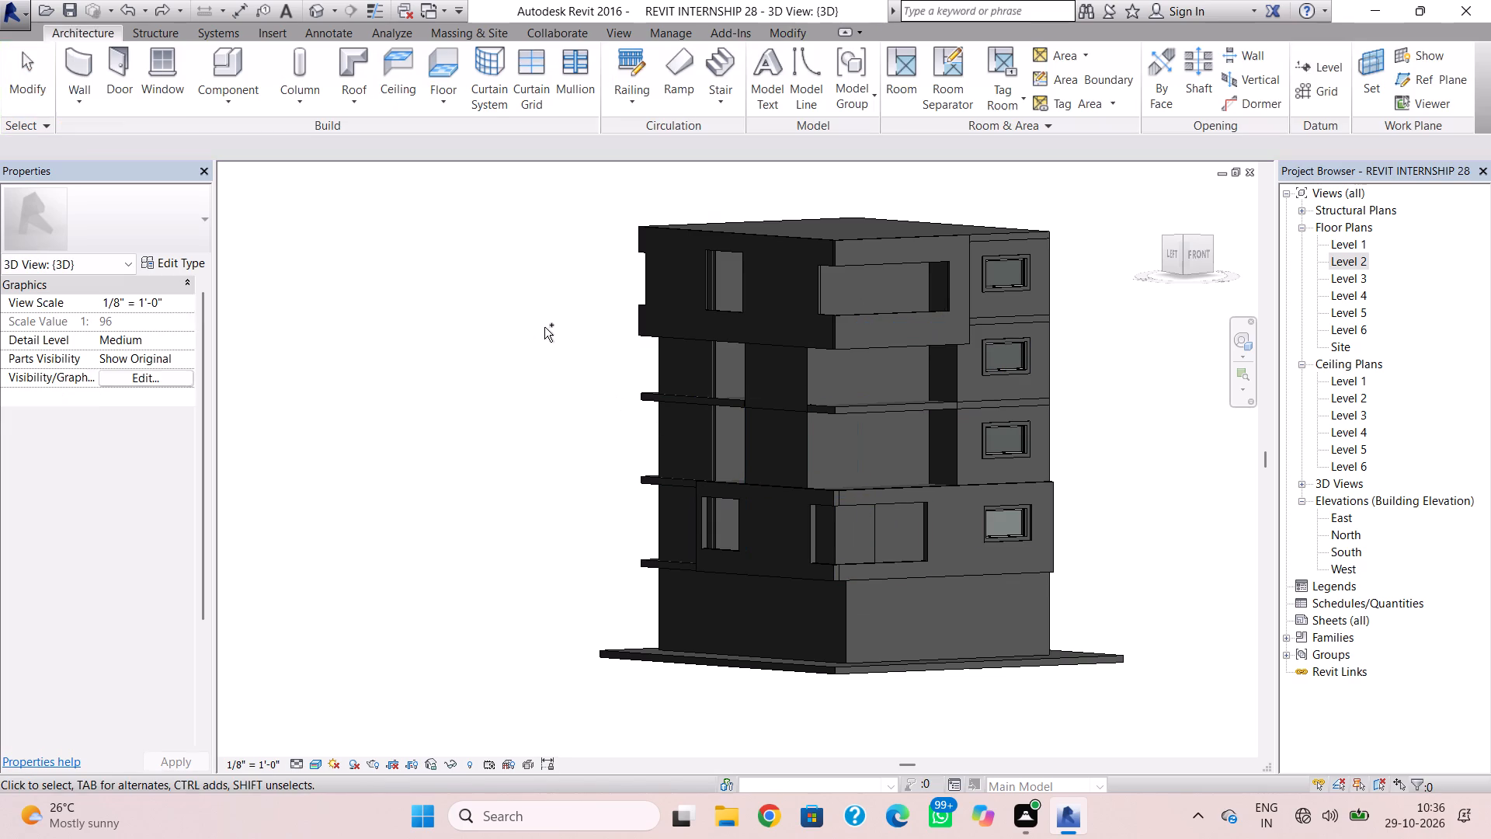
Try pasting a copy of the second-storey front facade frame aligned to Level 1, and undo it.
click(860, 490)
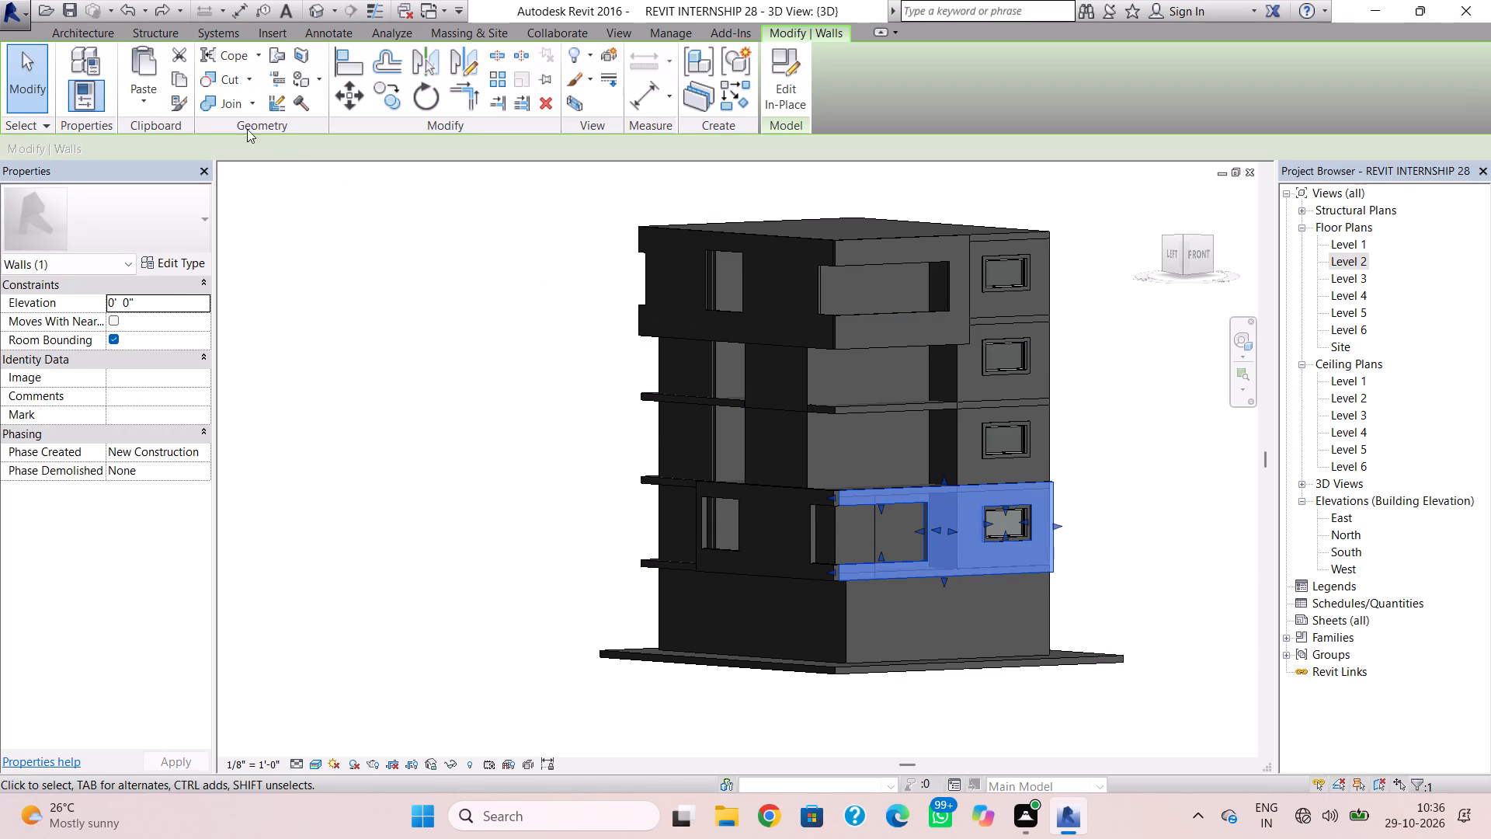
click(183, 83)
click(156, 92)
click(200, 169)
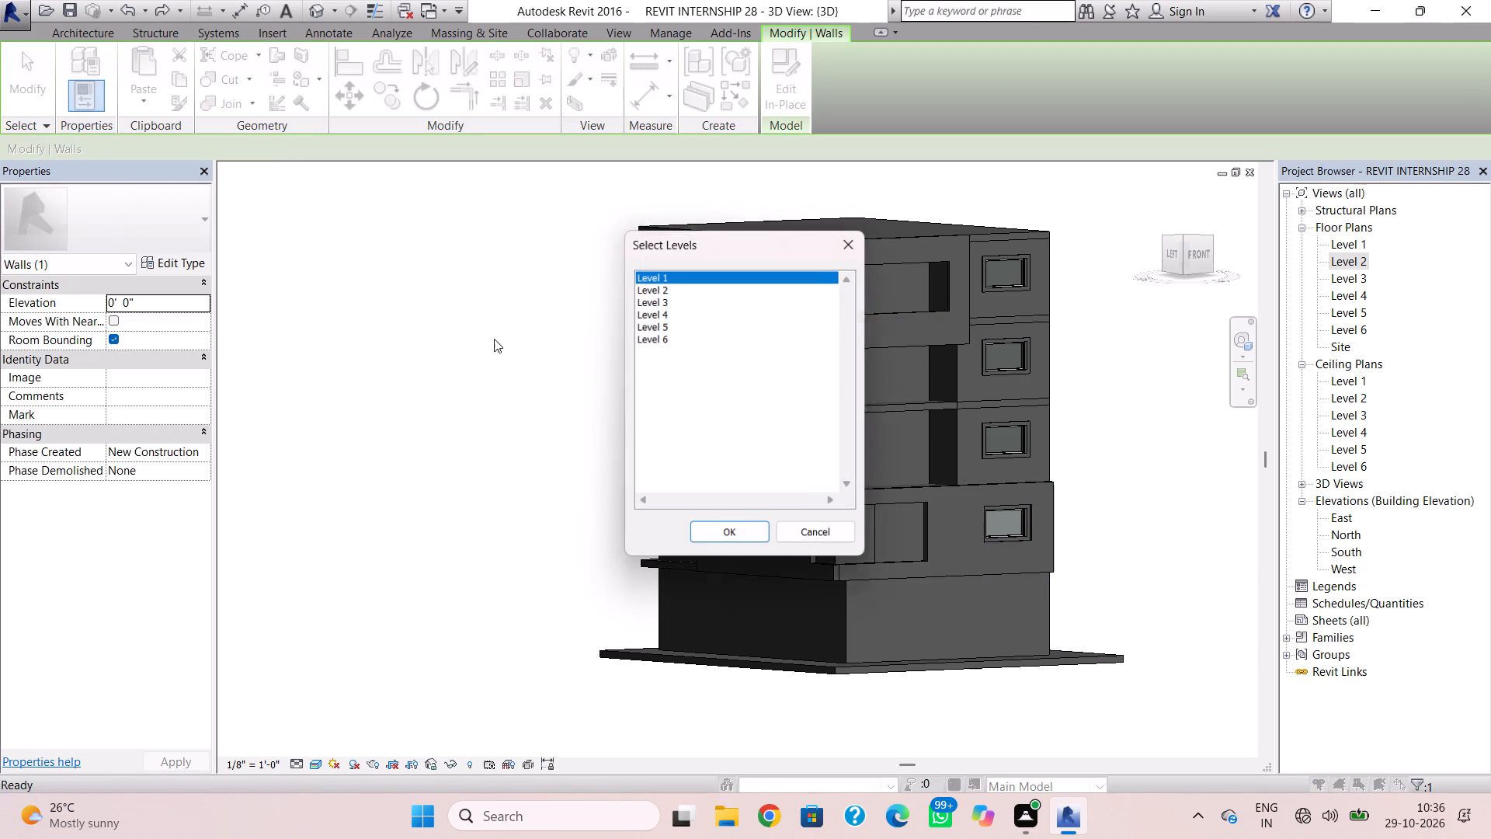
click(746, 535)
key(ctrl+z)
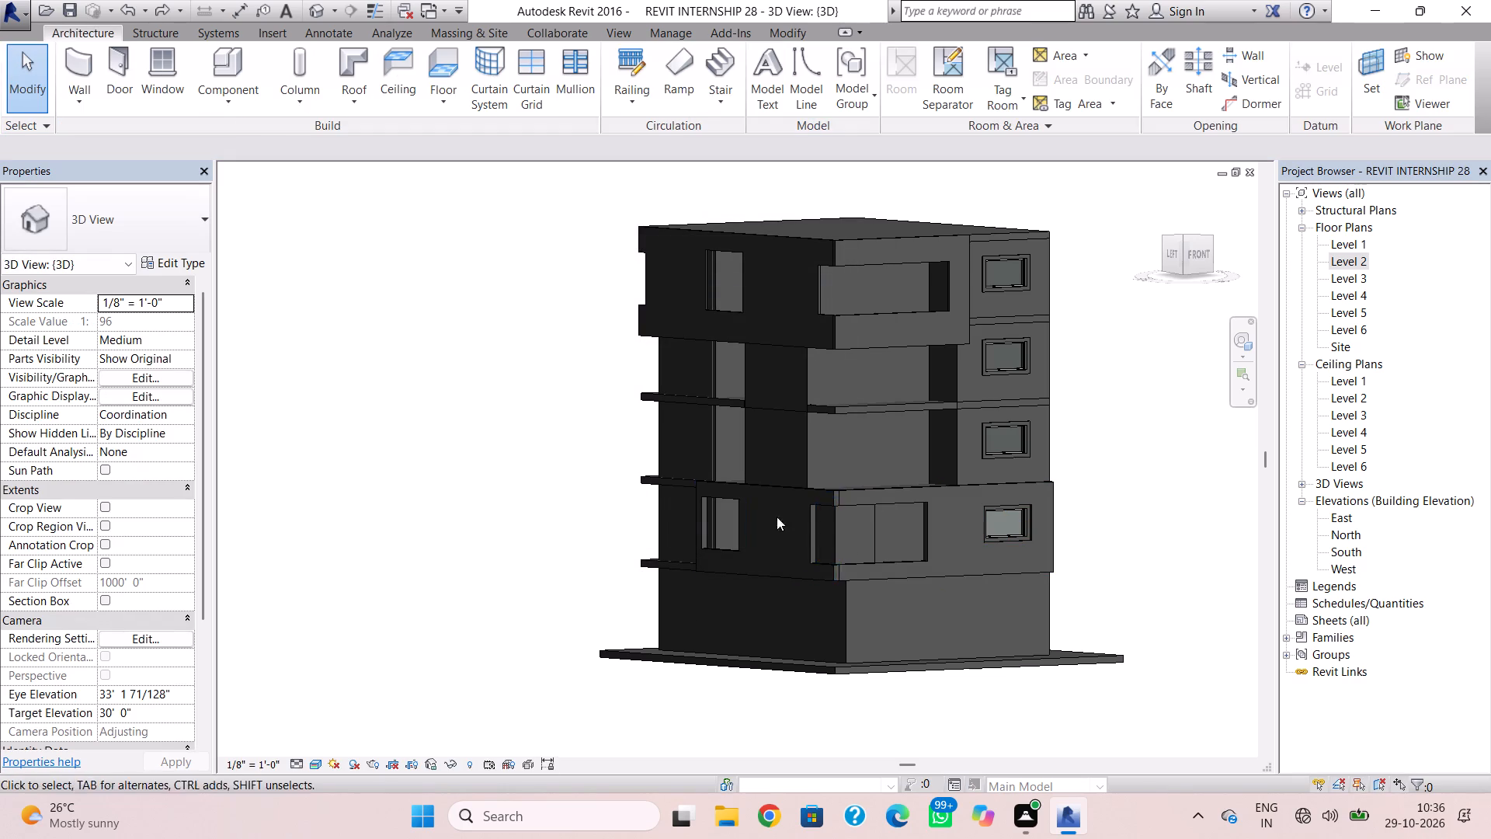
Copy the second-storey front facade frame and paste it one storey up, choosing Level 2 as the alignment level.
click(871, 501)
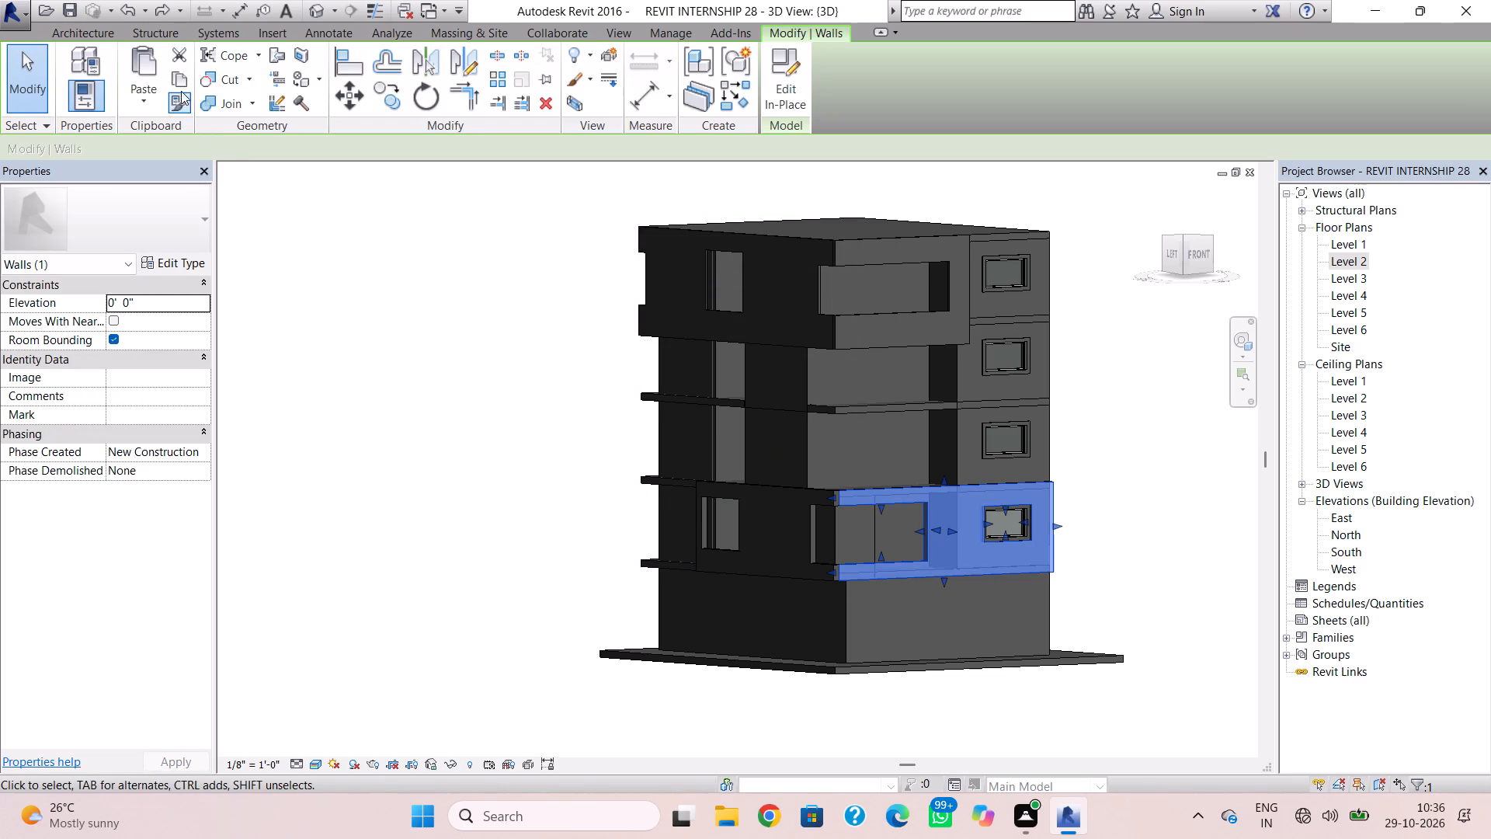
click(179, 87)
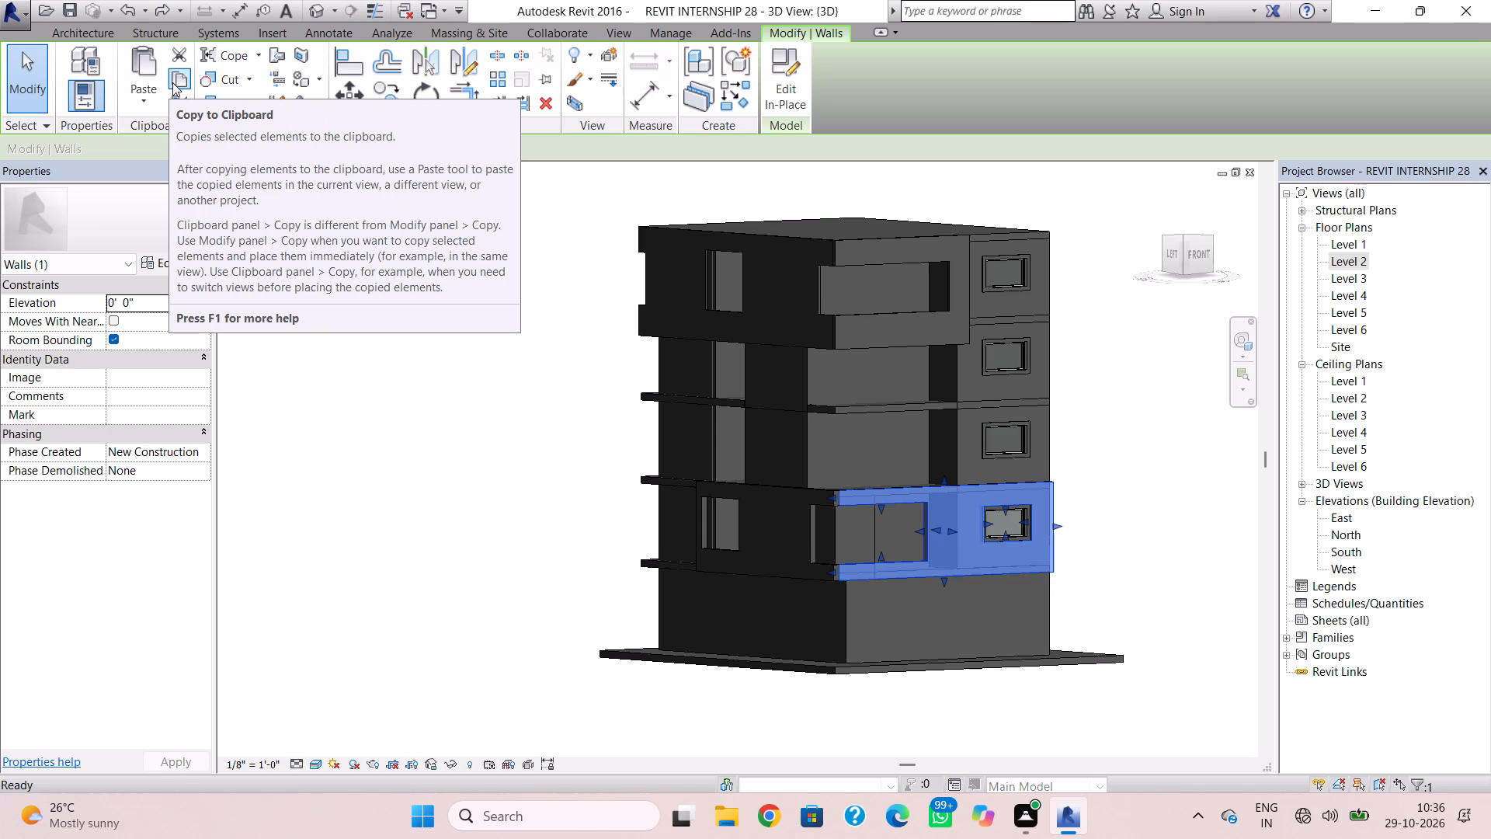
click(172, 82)
click(158, 94)
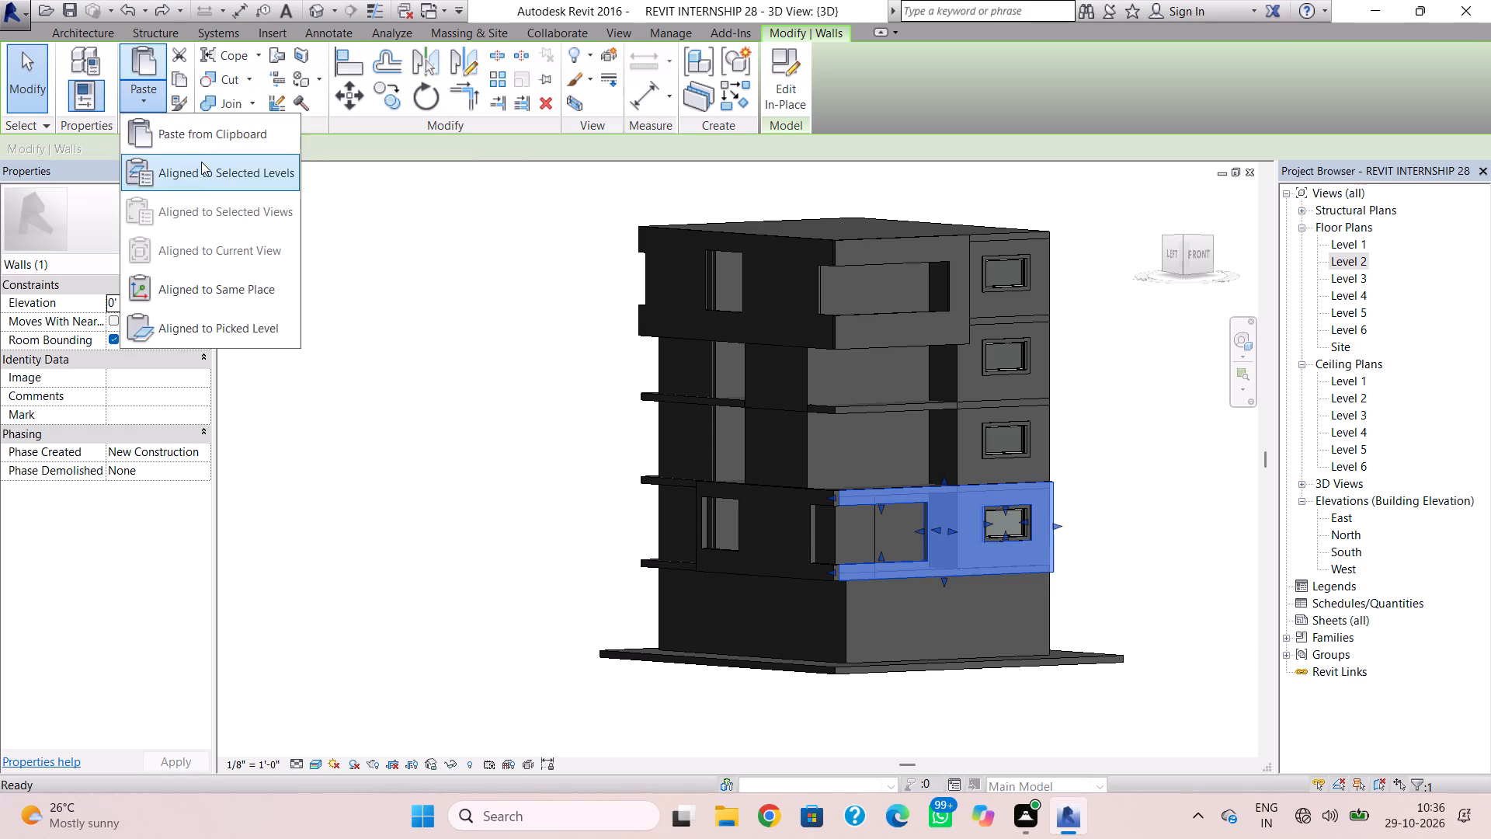
click(201, 162)
click(668, 286)
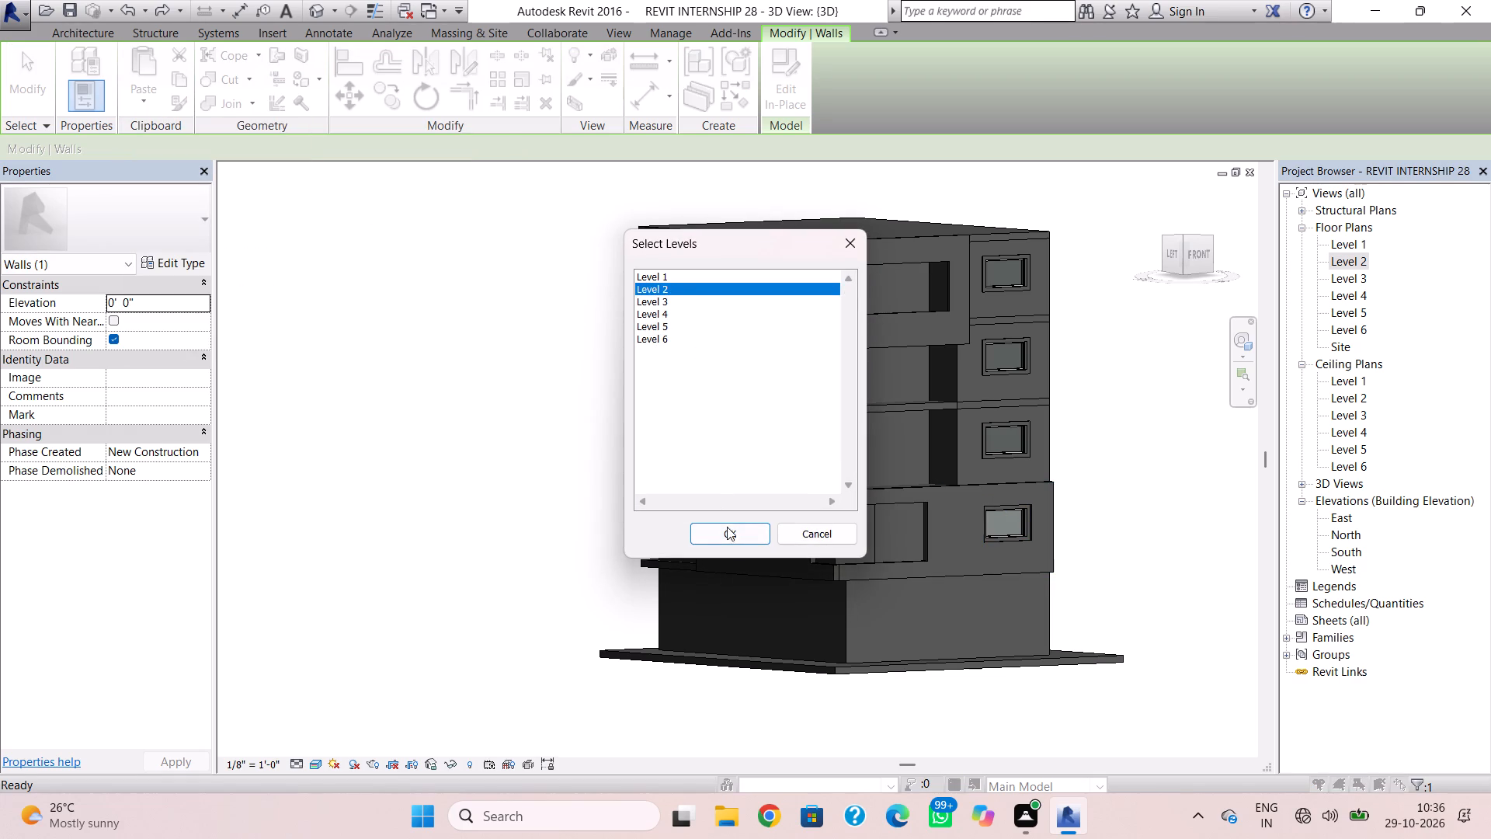
click(728, 529)
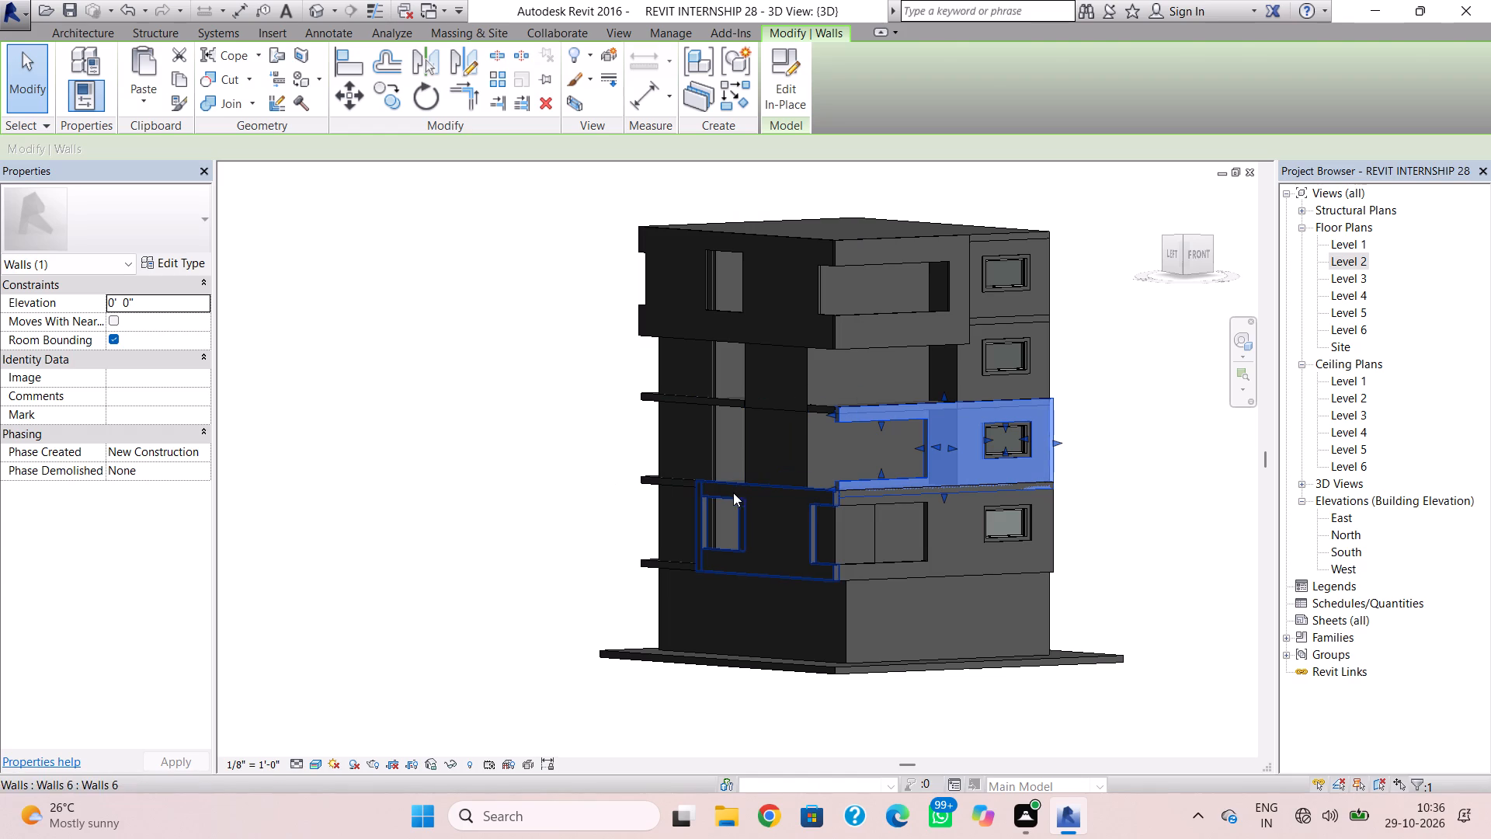
Delete the original second-storey front facade frame, keeping its copy one storey up.
key(Escape)
click(892, 567)
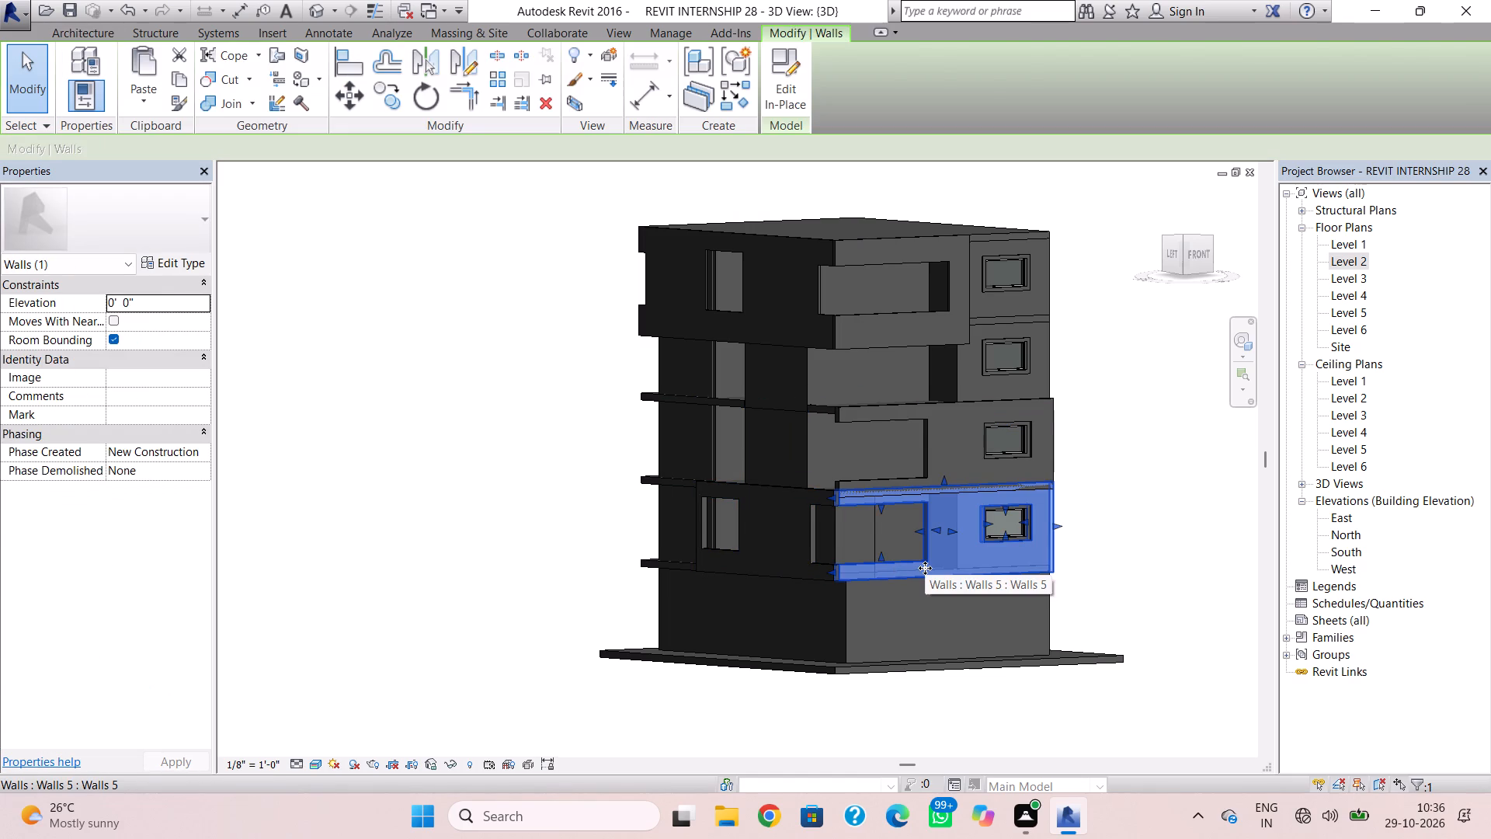
key(Delete)
Copy the second-storey left facade frame and paste it one storey up, choosing Level 2 as the alignment level.
click(816, 569)
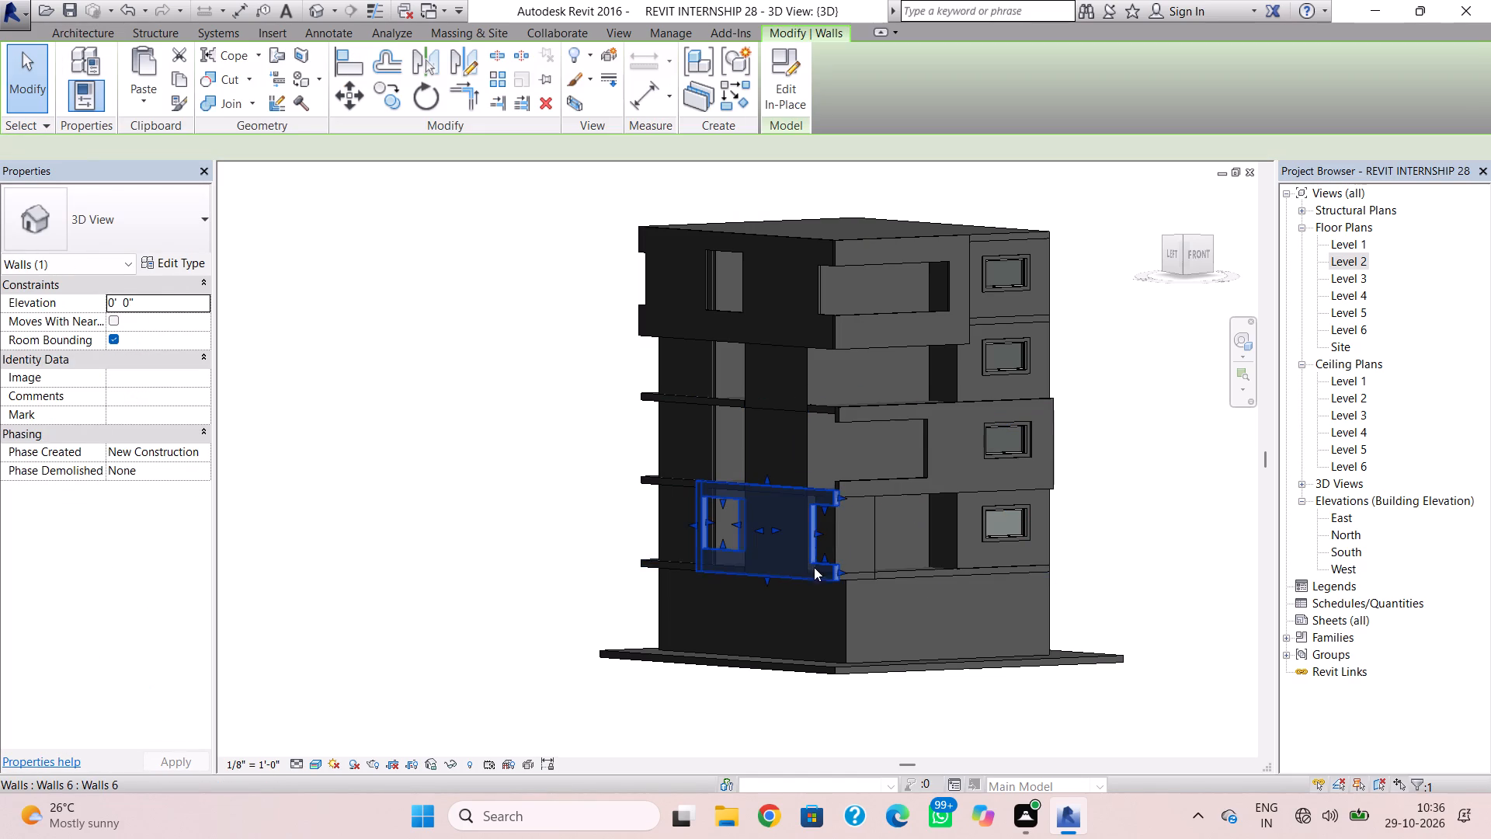
click(178, 78)
click(129, 98)
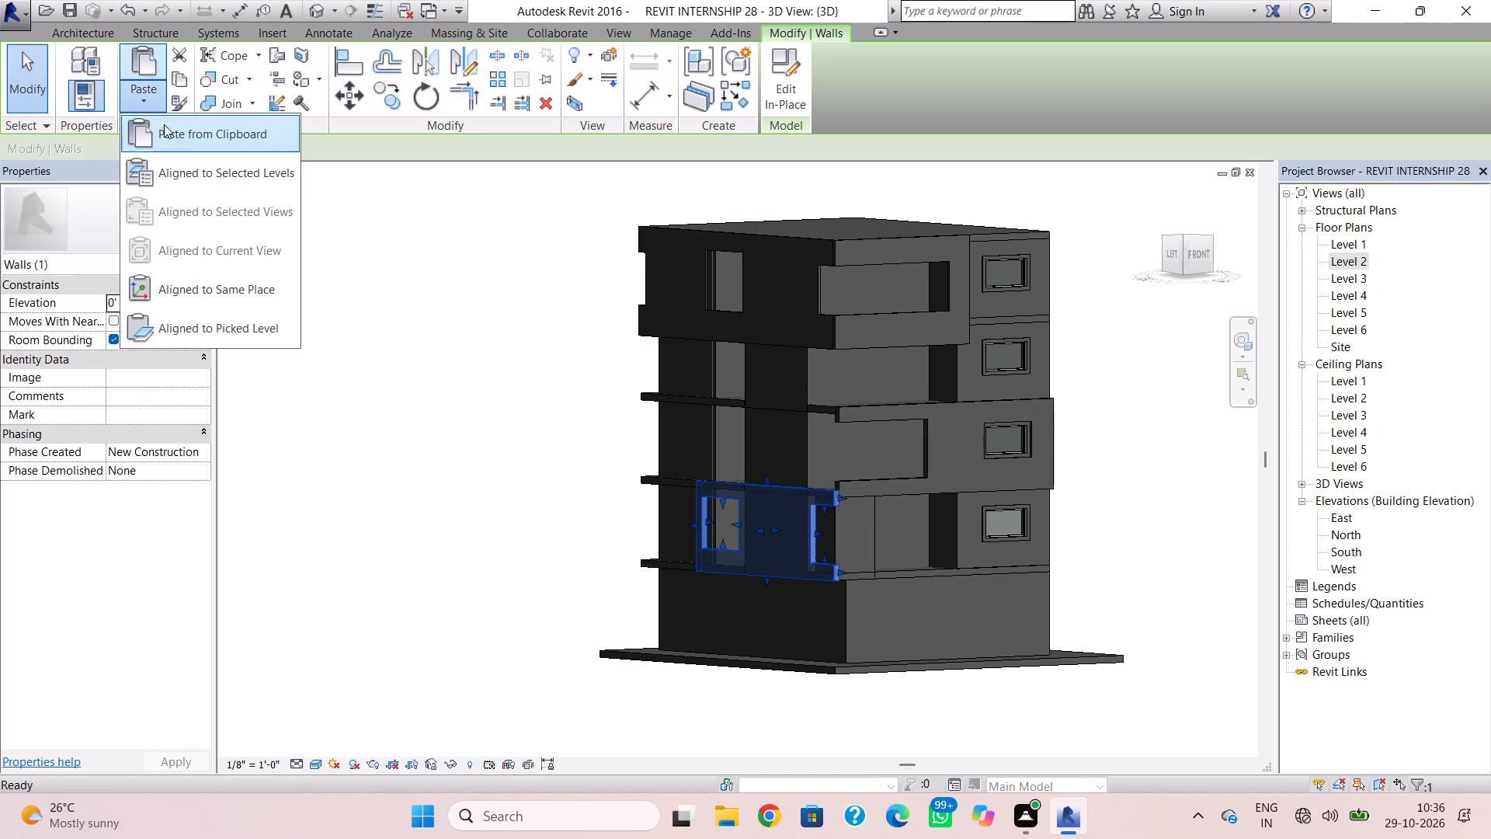
click(182, 159)
click(669, 287)
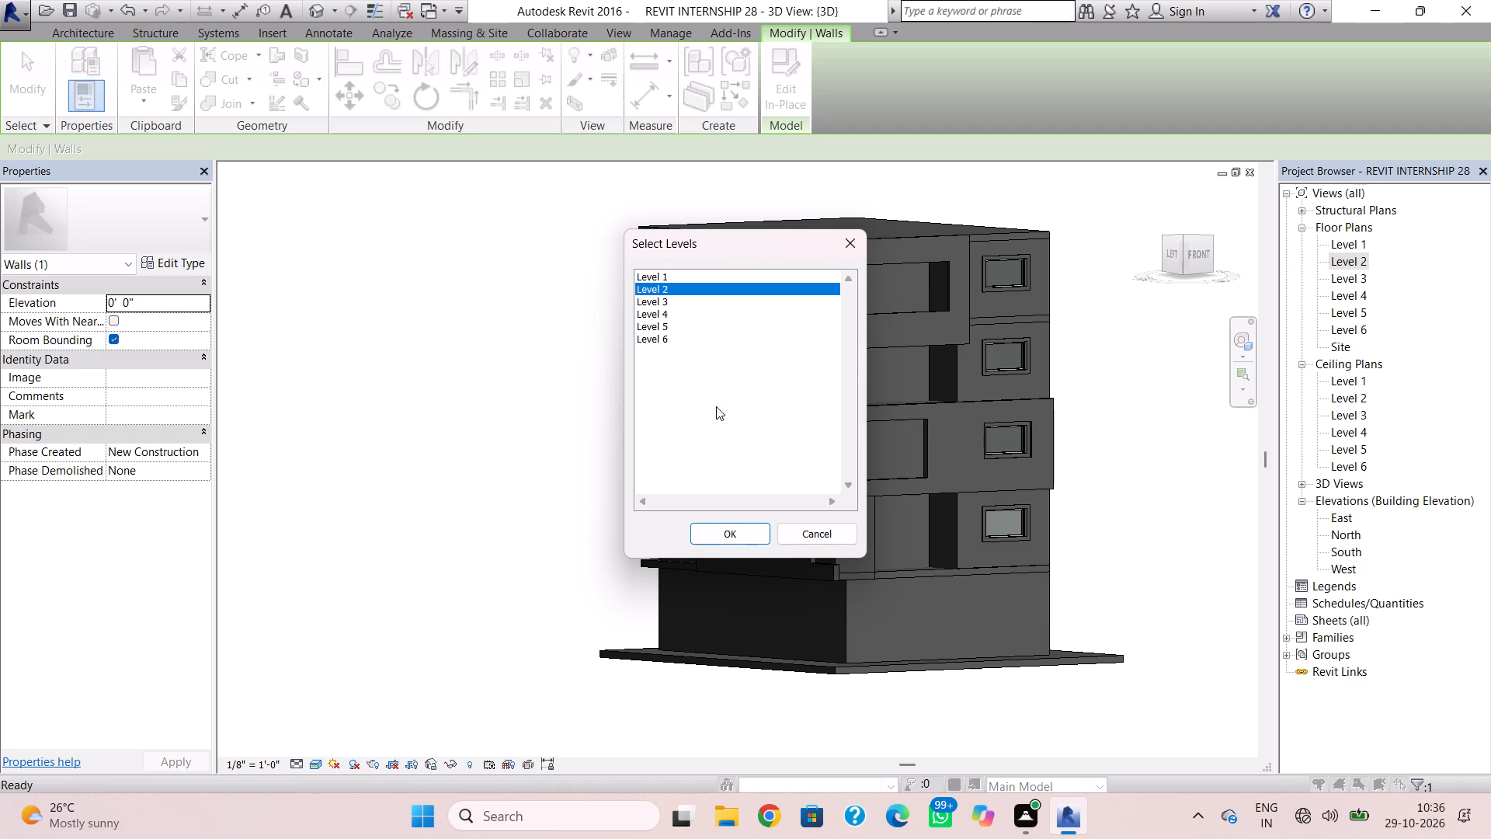
click(756, 525)
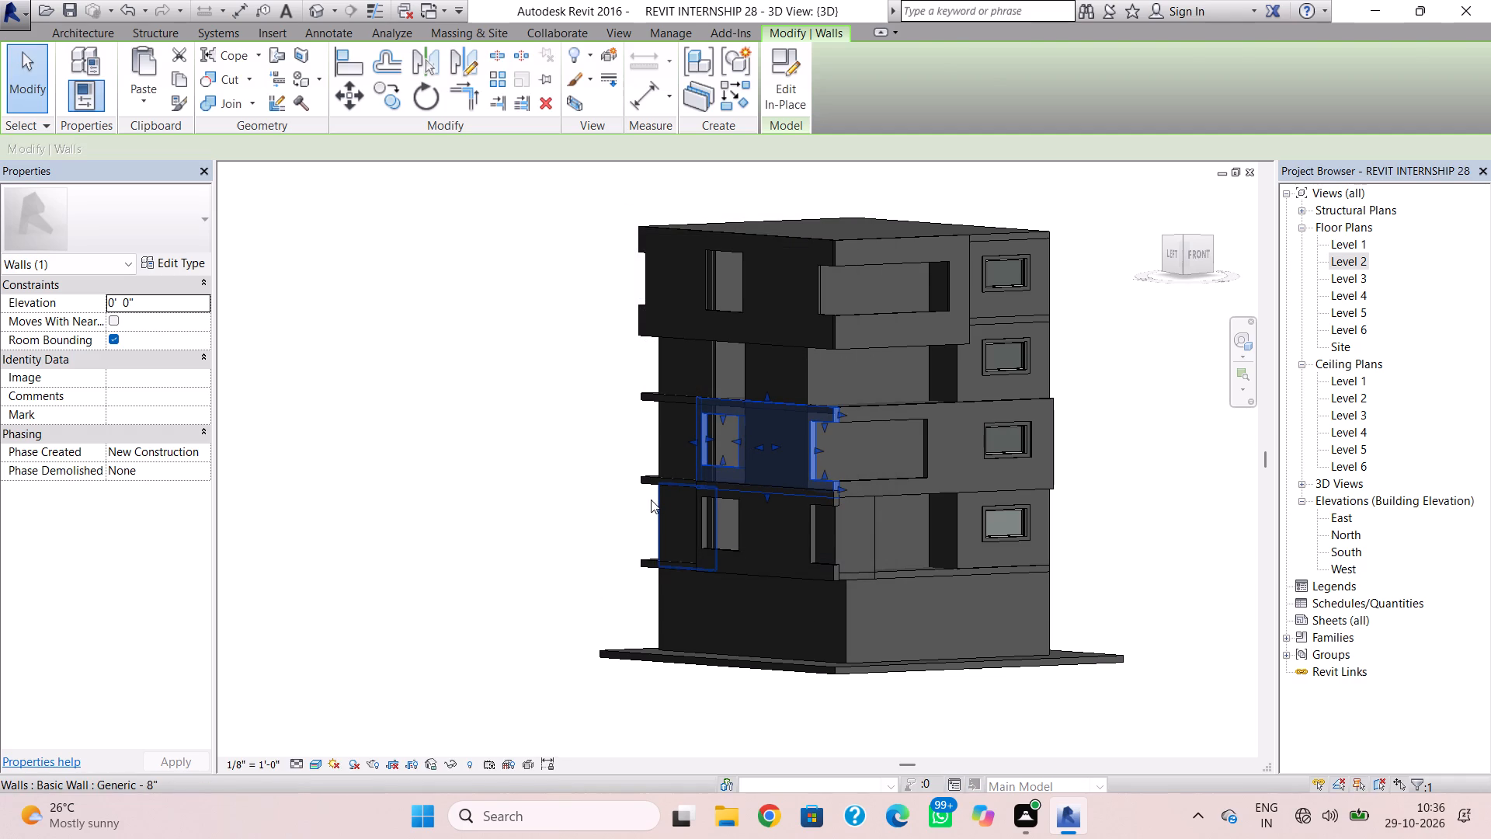
key(Escape)
Delete the original left facade frame on the second storey.
scroll(798, 500, up, 3)
scroll(880, 542, up, 4)
key(Escape)
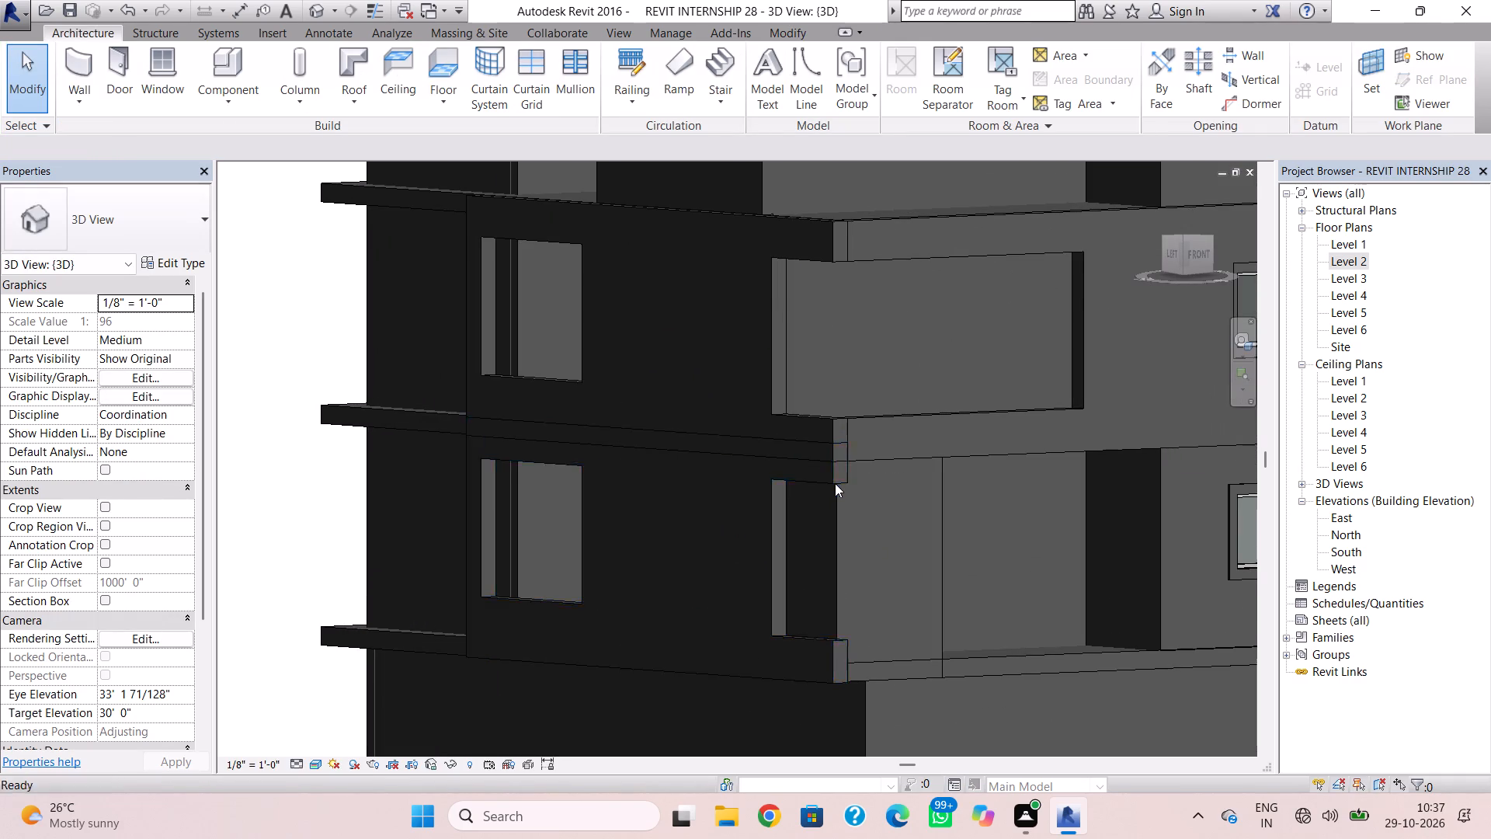
click(836, 482)
key(Delete)
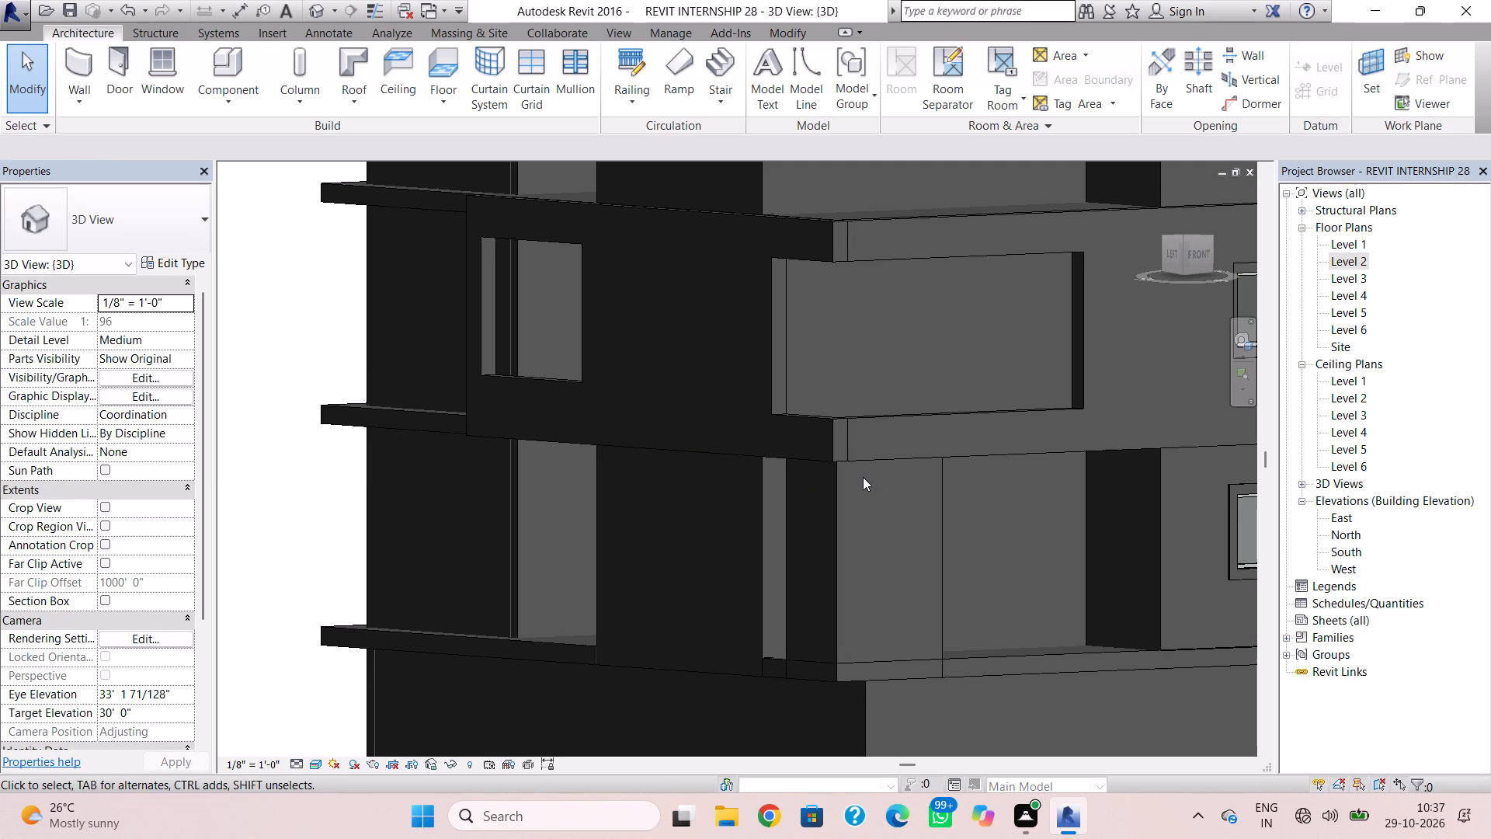
Stretch the top of the short left-side 5" corner wall up into the top storey, to a top offset of about 33' 3".
scroll(817, 476, down, 2)
middle_drag(825, 494, 828, 506)
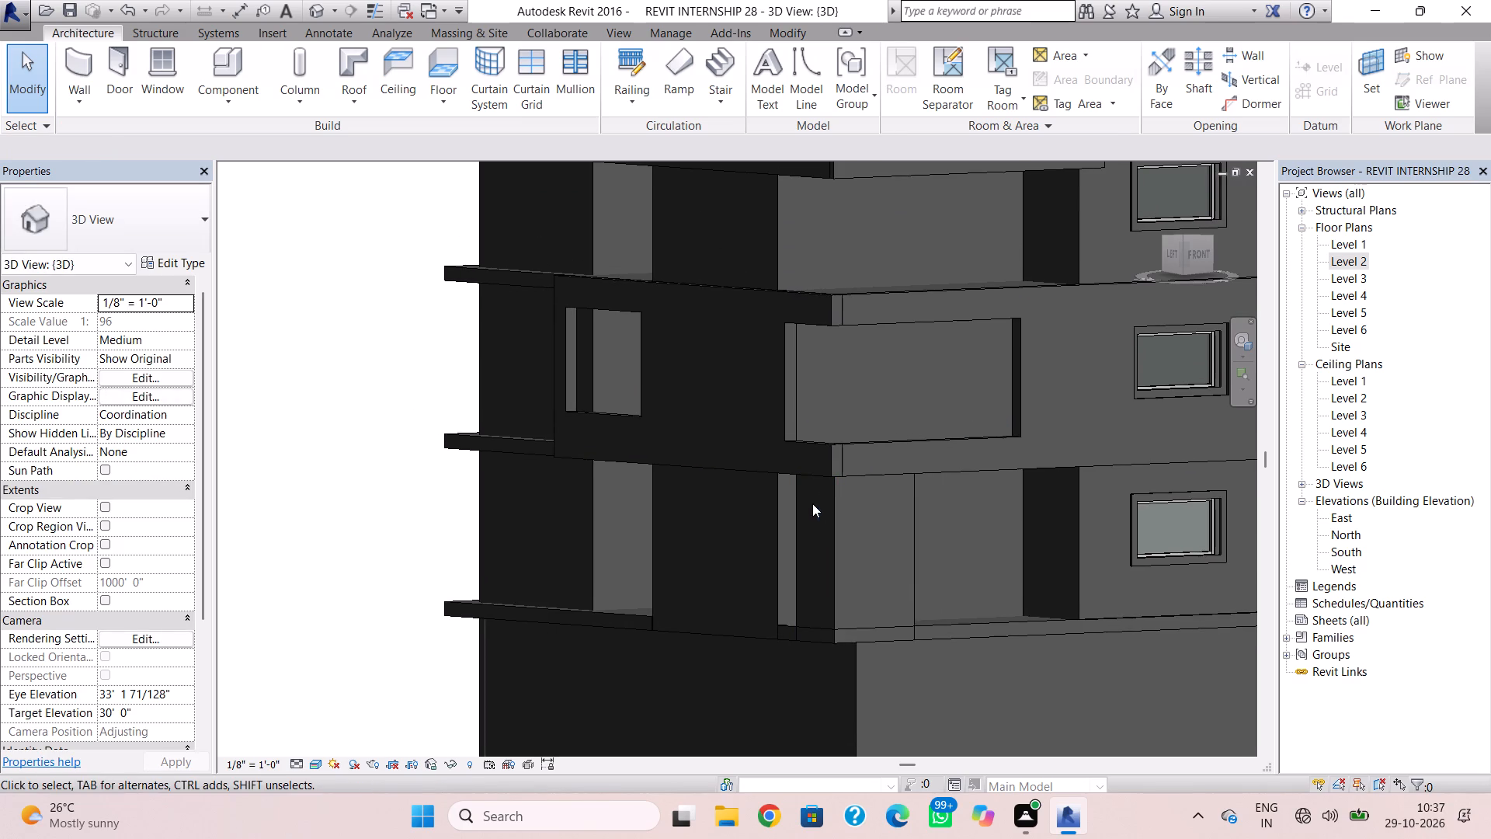
shift+right_drag(816, 502, 825, 590)
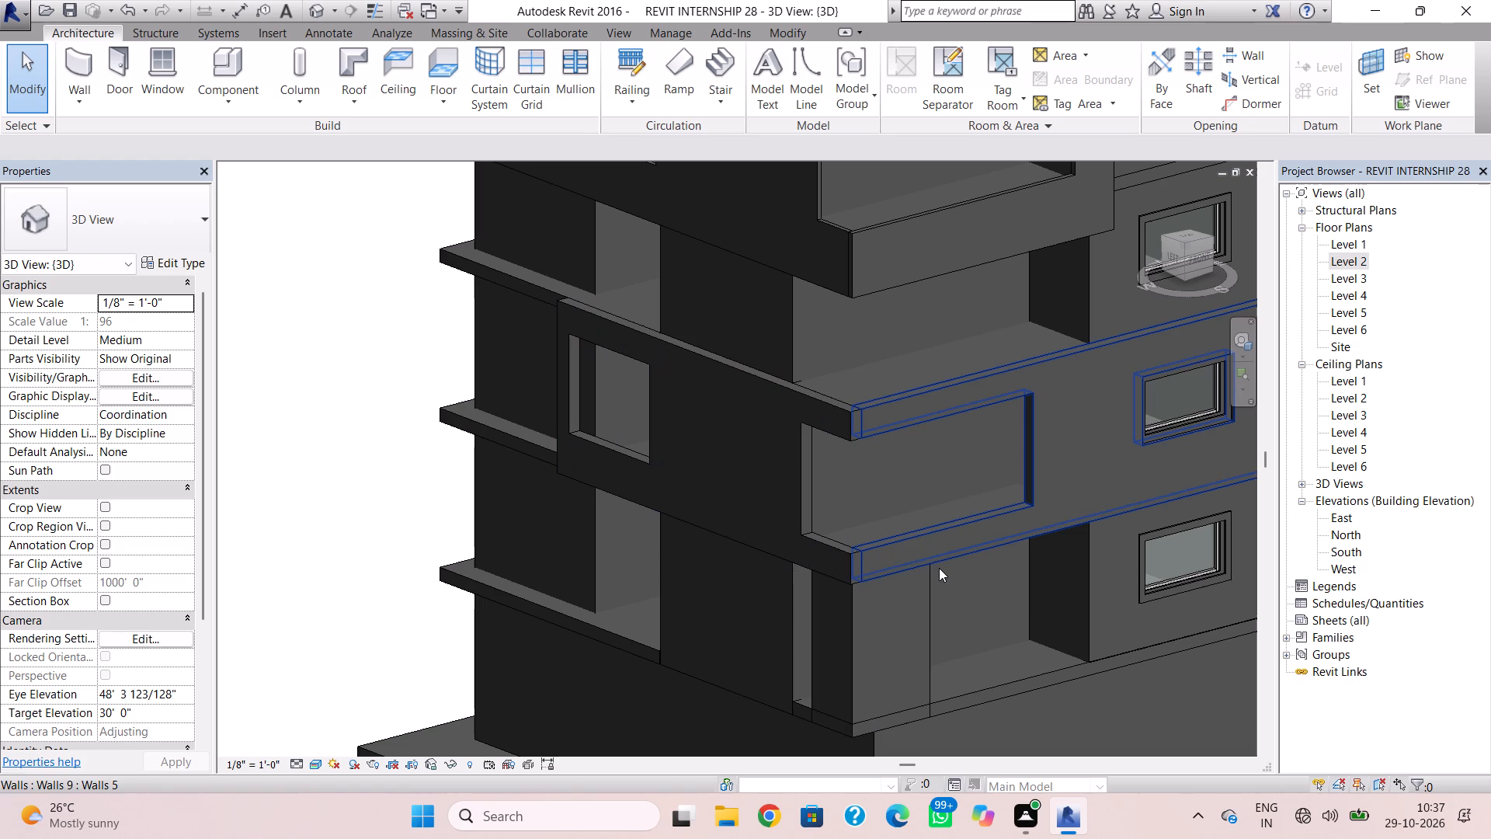
click(855, 621)
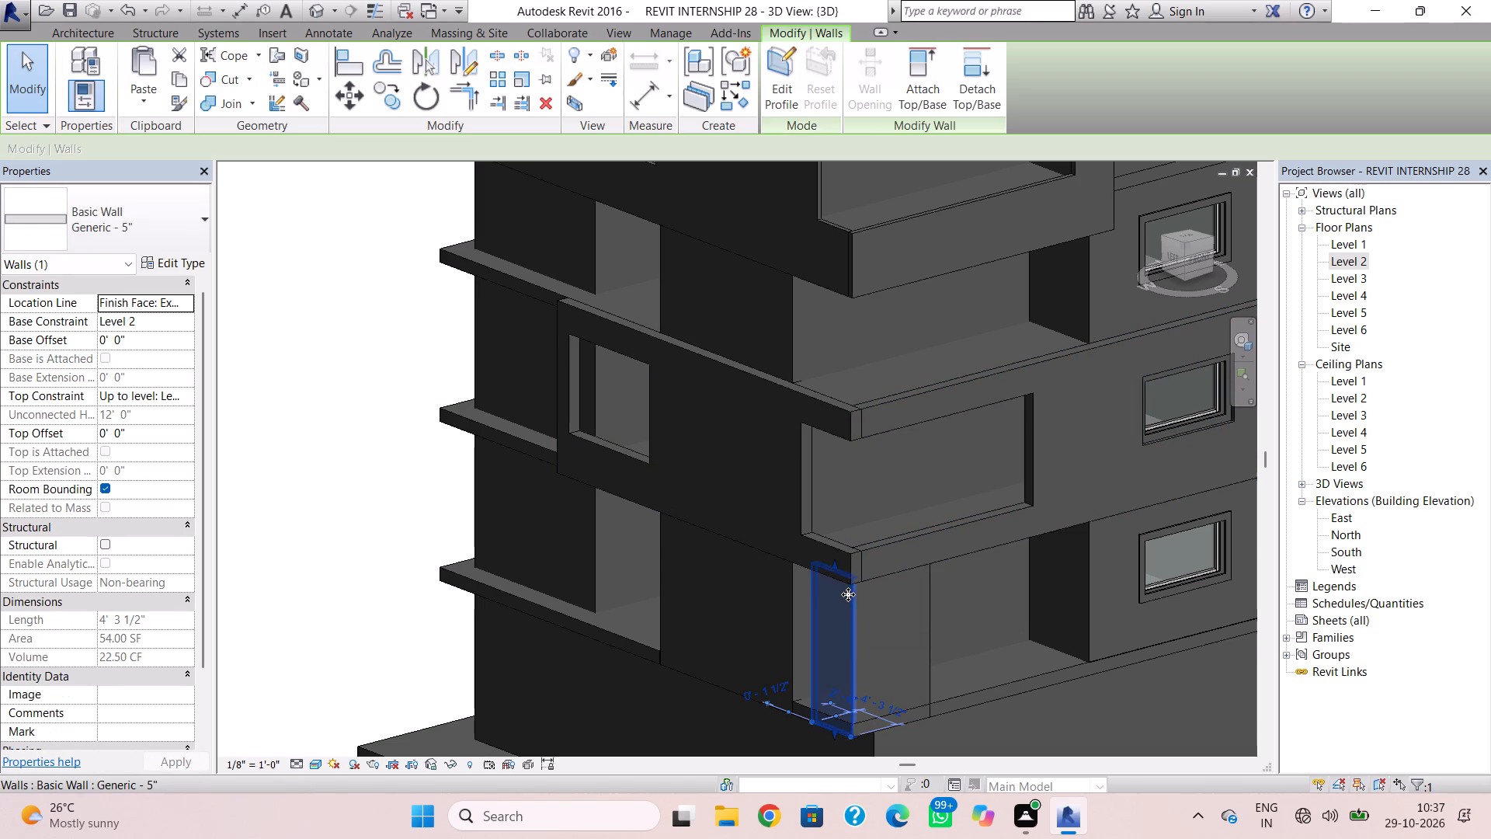
drag(834, 559, 824, 367)
scroll(824, 367, down, 1)
middle_drag(825, 374, 833, 576)
drag(838, 557, 839, 555)
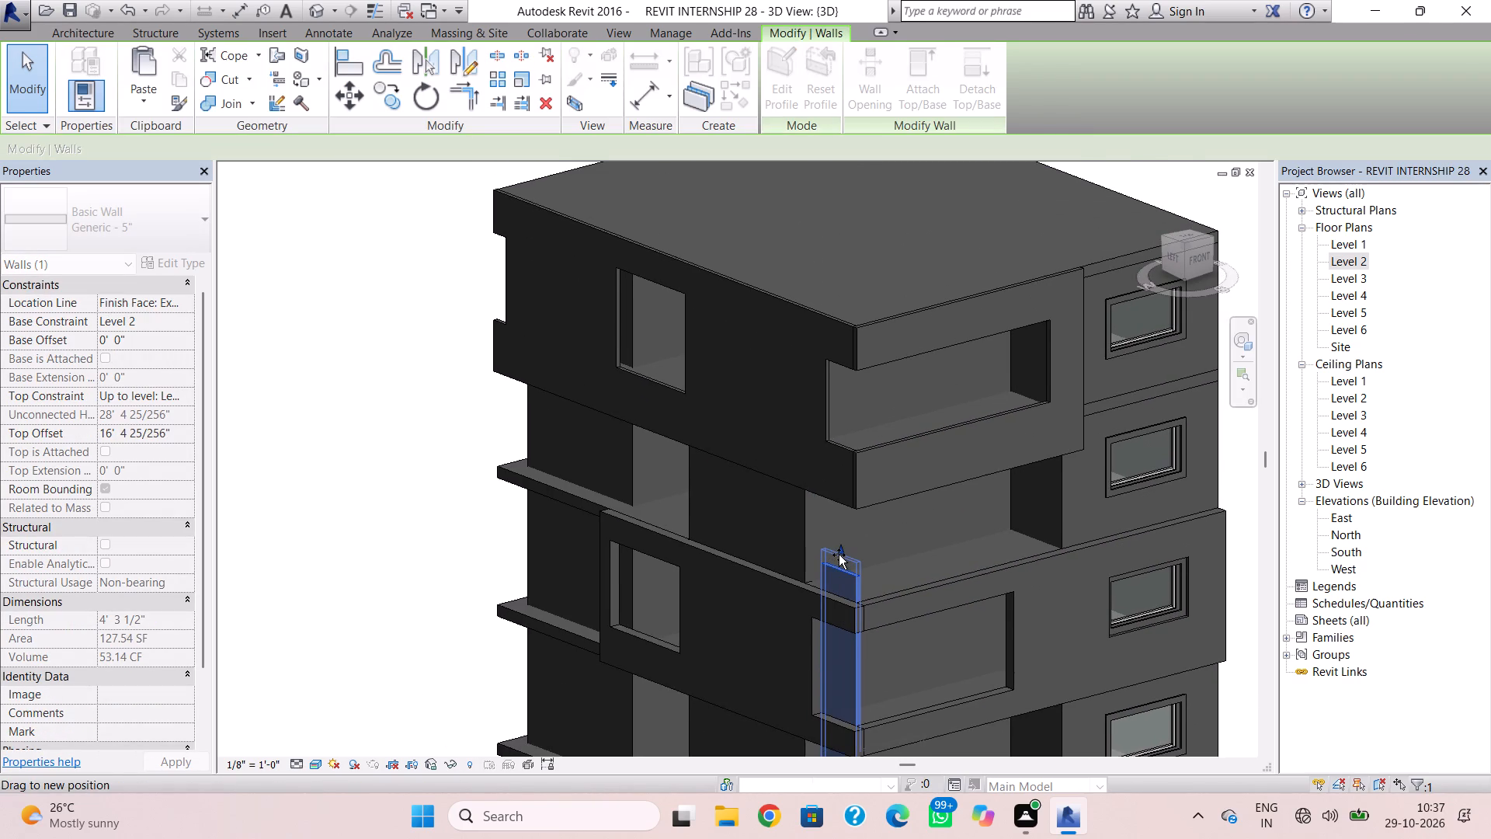
drag(839, 555, 852, 392)
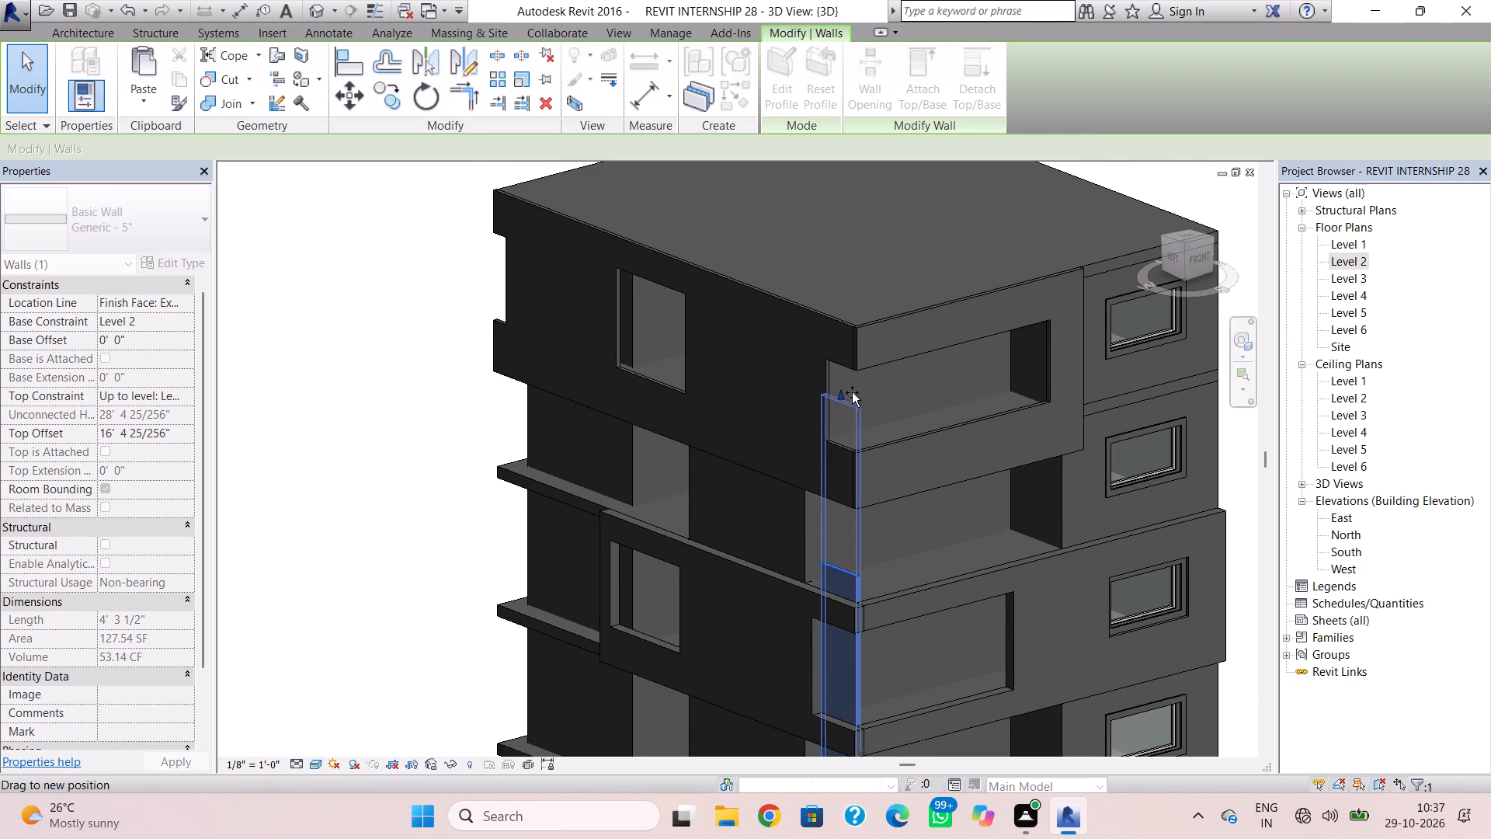
drag(852, 392, 855, 367)
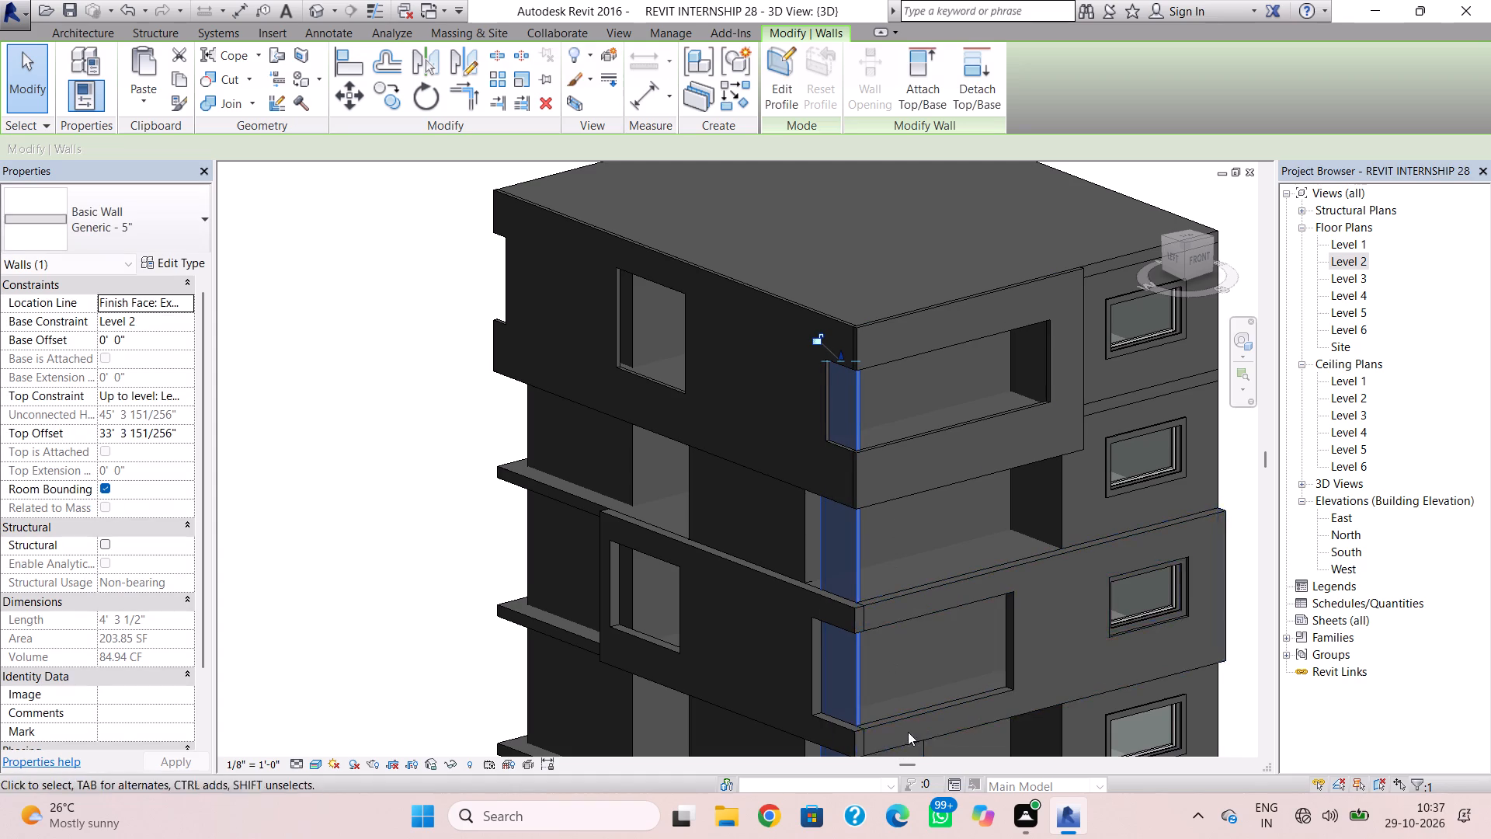
Stretch the top of the 7' front 5" corner wall up to the head of the top-storey frame opening.
middle_drag(907, 731, 884, 585)
click(898, 626)
drag(864, 587, 862, 552)
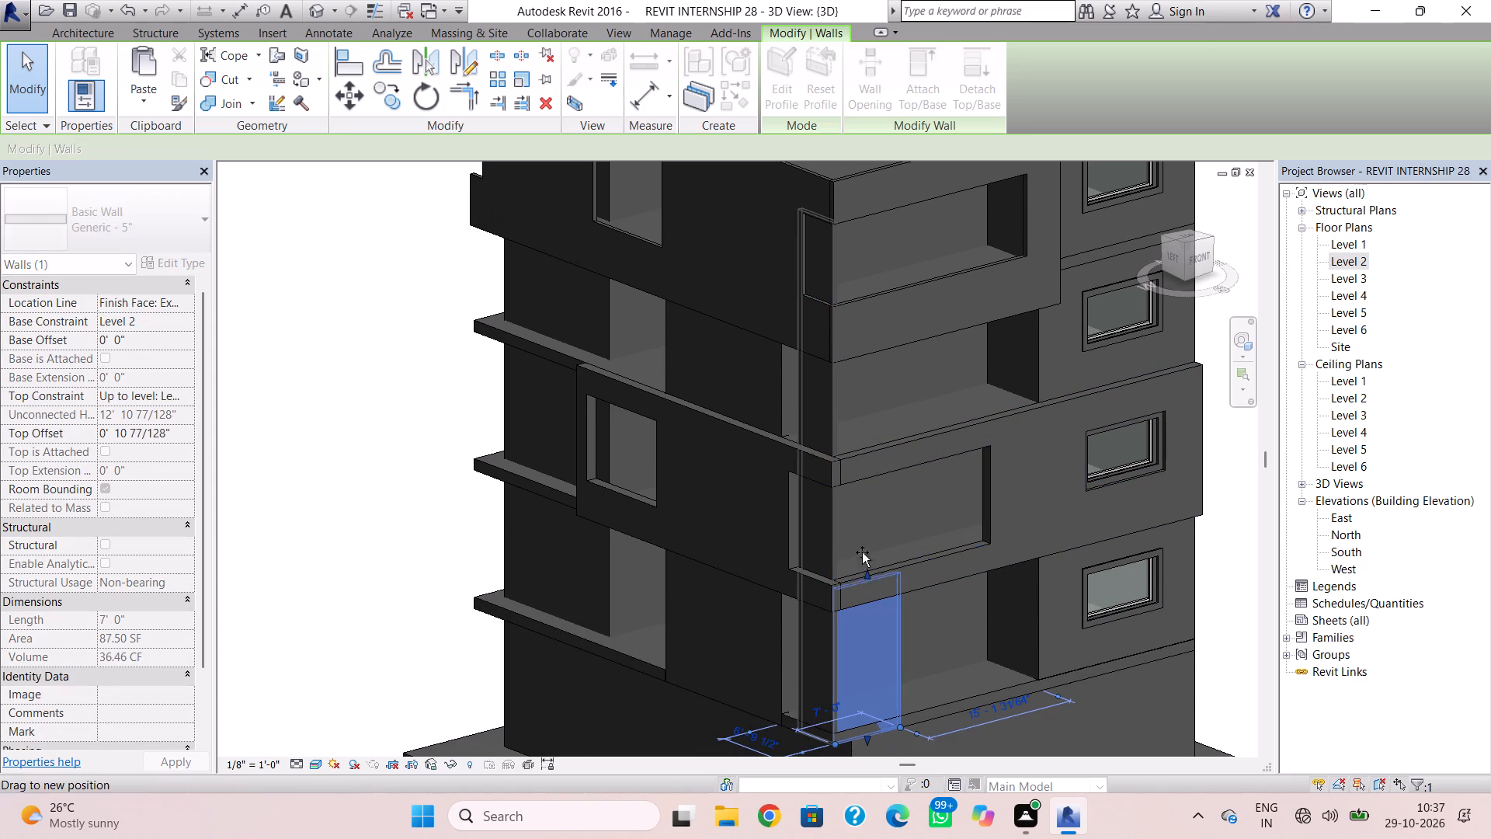
drag(862, 552, 865, 329)
middle_drag(864, 353, 873, 545)
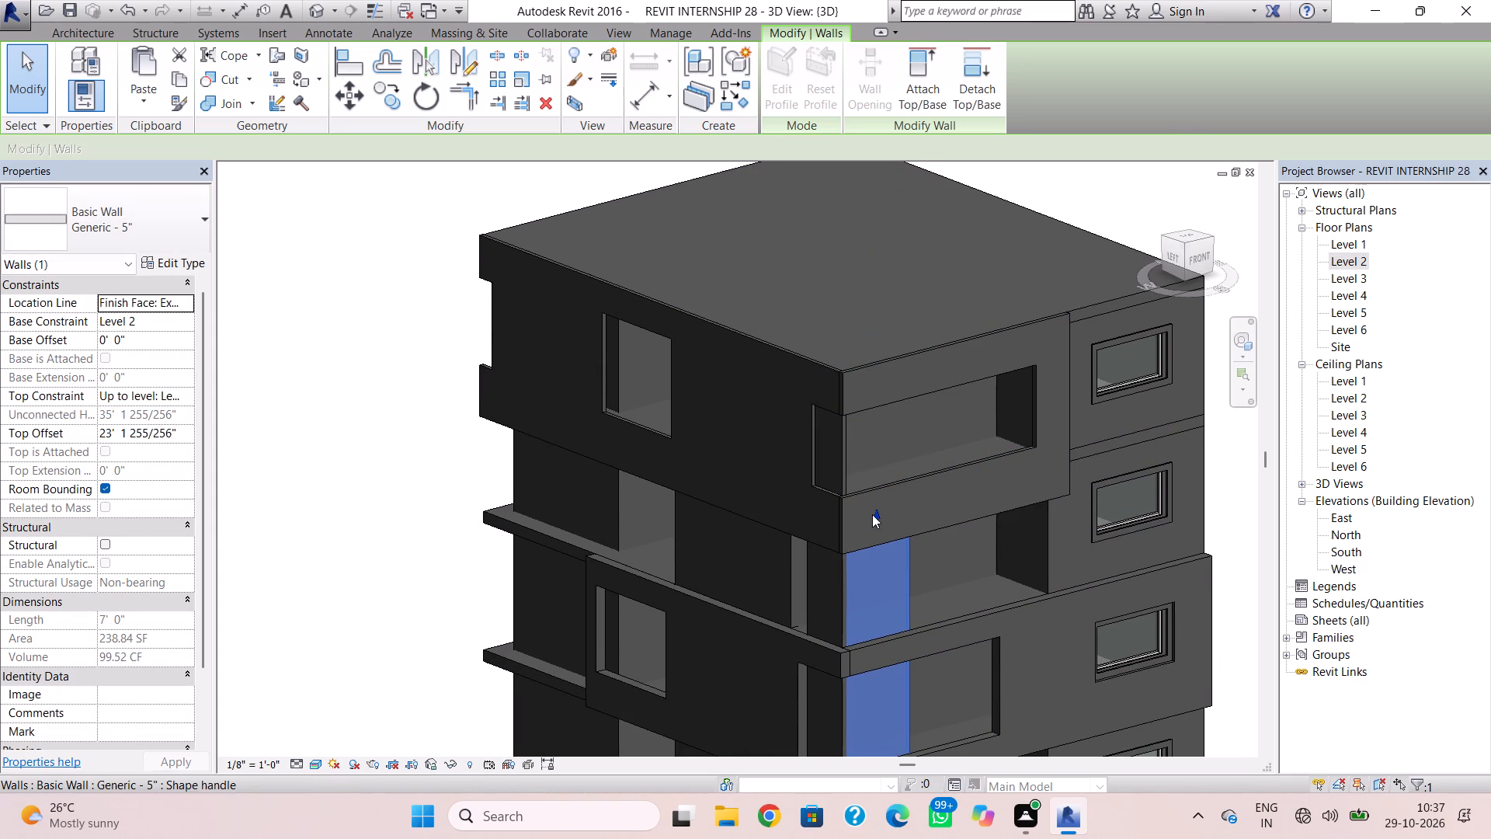
drag(876, 512, 872, 400)
click(924, 441)
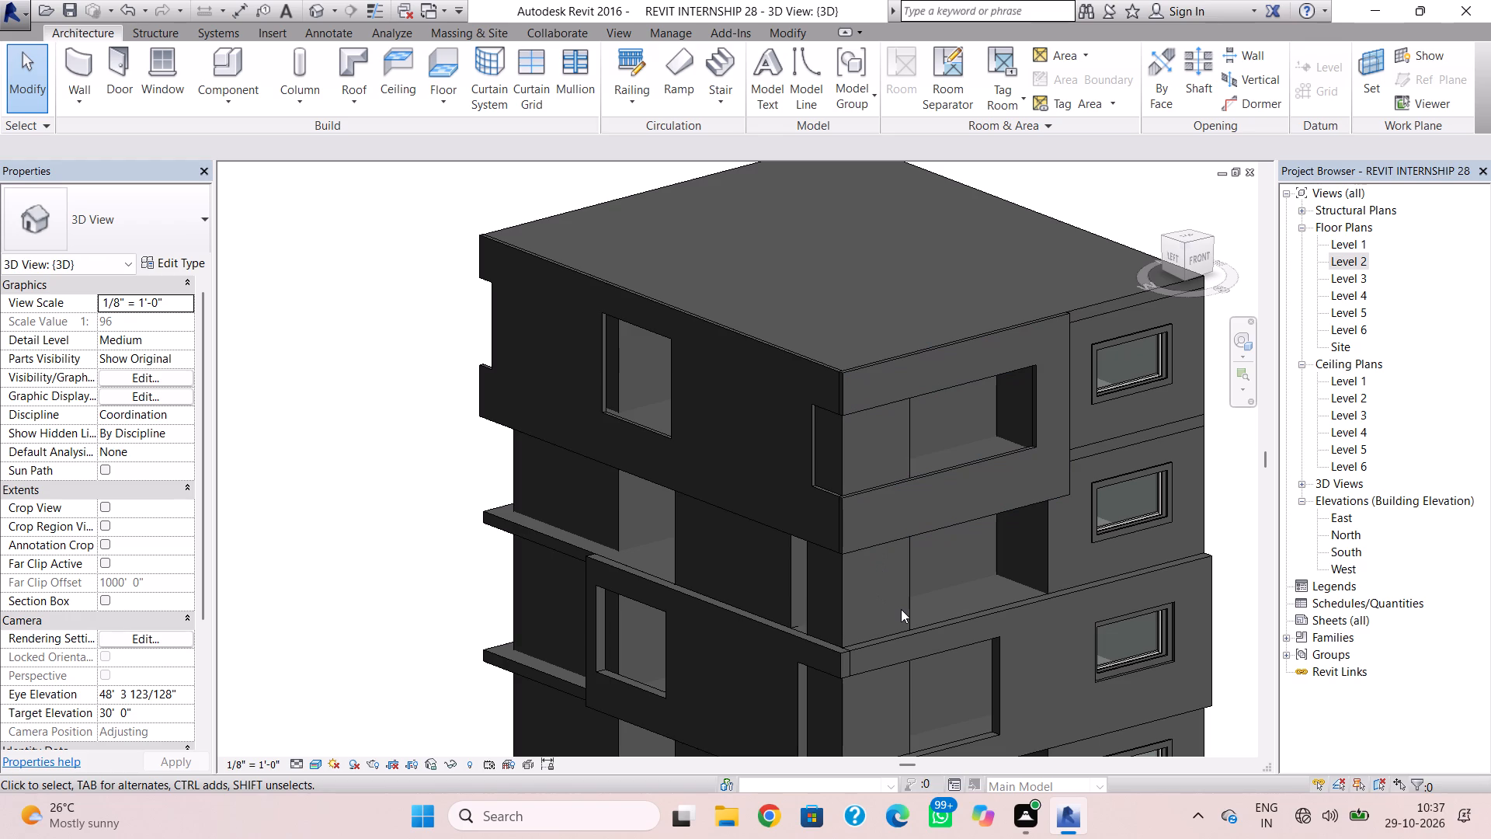
In the Level 2 plan, extend the left 8" exterior wall to about 16' 6" so it meets the end of the corner wall.
shift+right_drag(904, 609, 958, 536)
scroll(947, 559, down, 1)
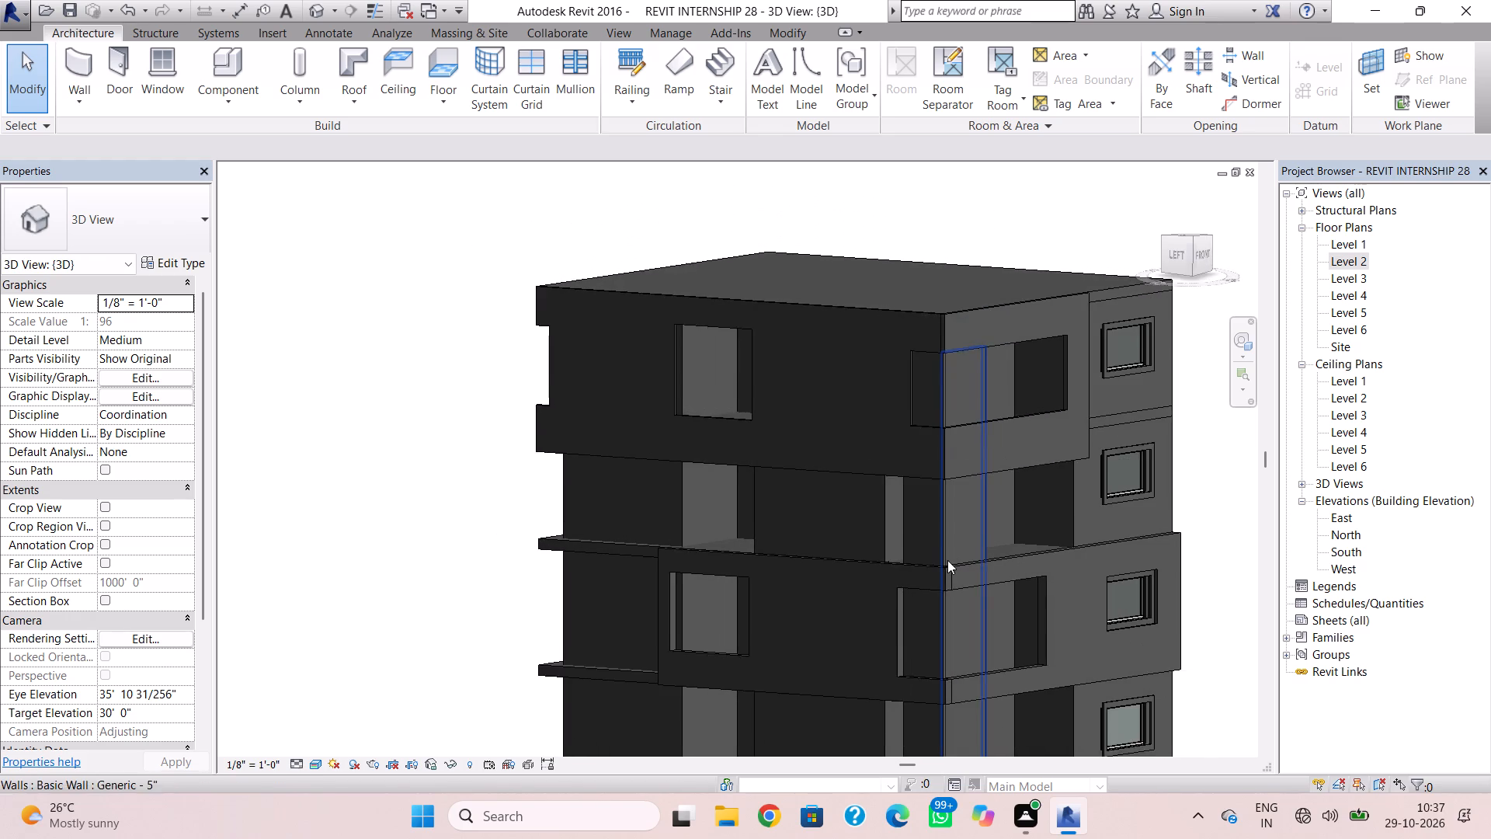
middle_drag(947, 560, 941, 506)
shift+right_drag(1001, 584, 1106, 625)
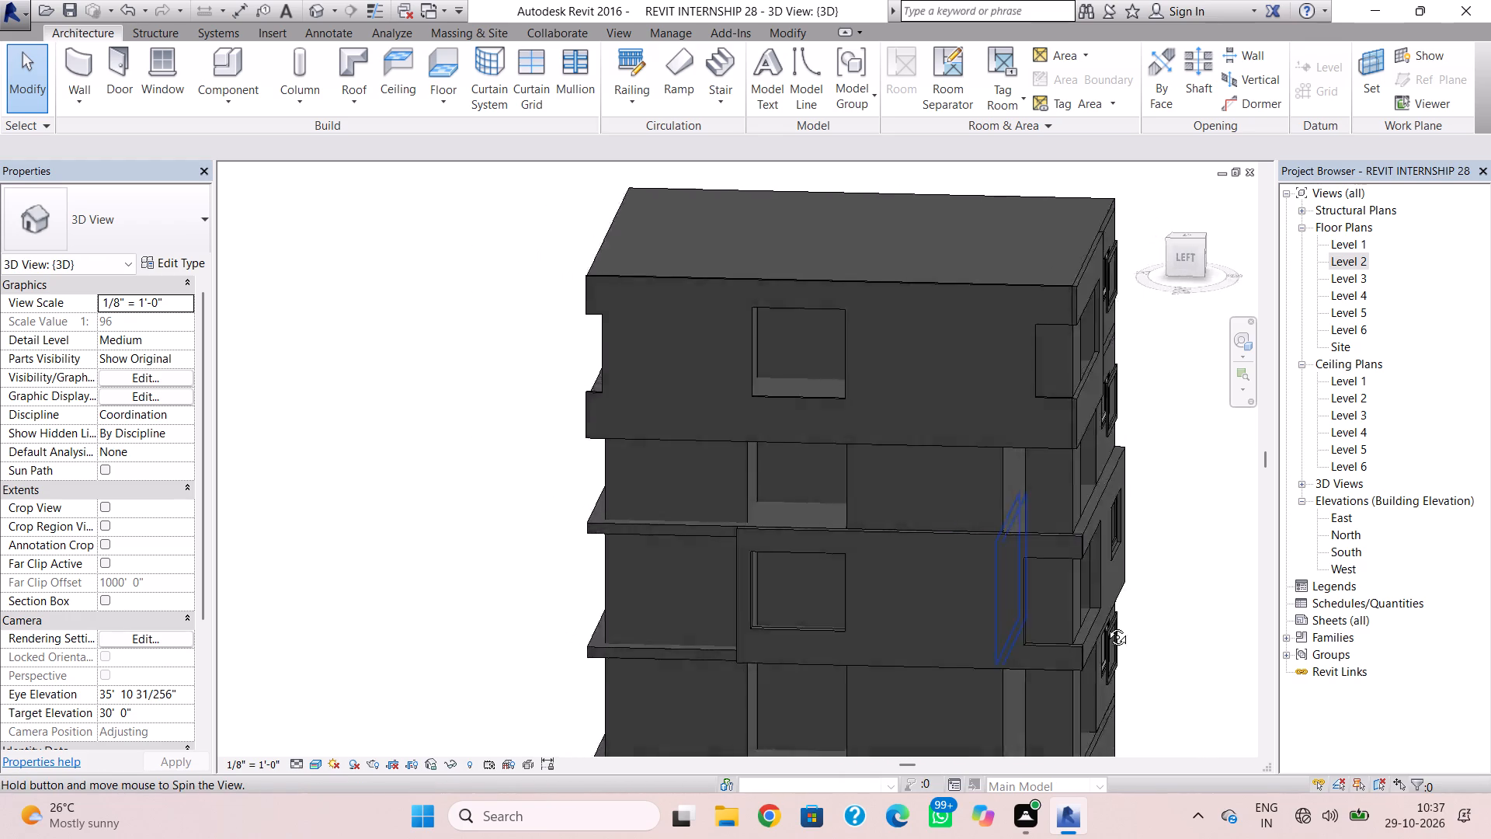
shift+right_drag(1106, 625, 1040, 607)
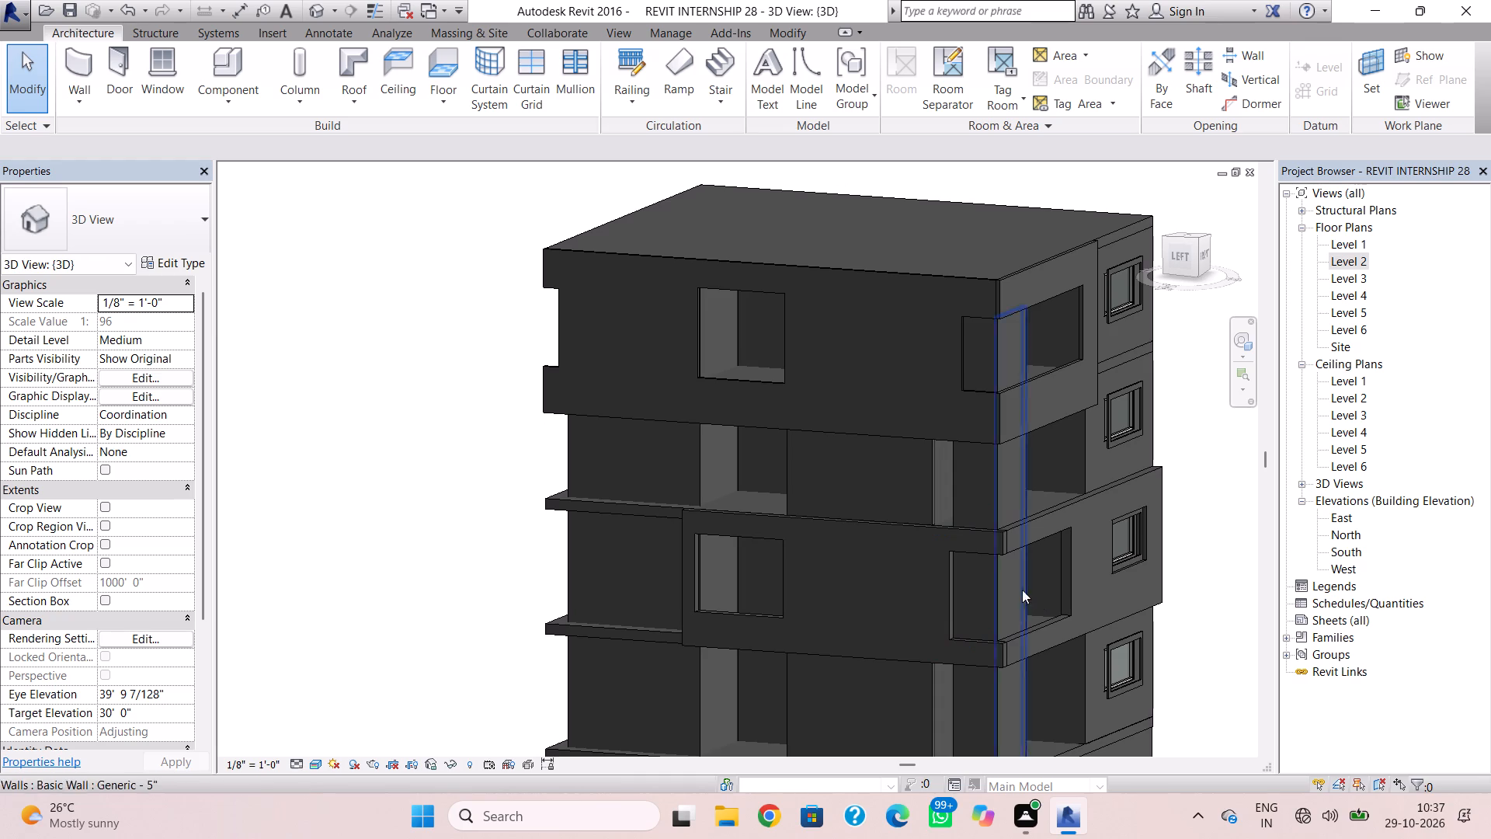
middle_drag(974, 611, 945, 514)
scroll(974, 611, down, 1)
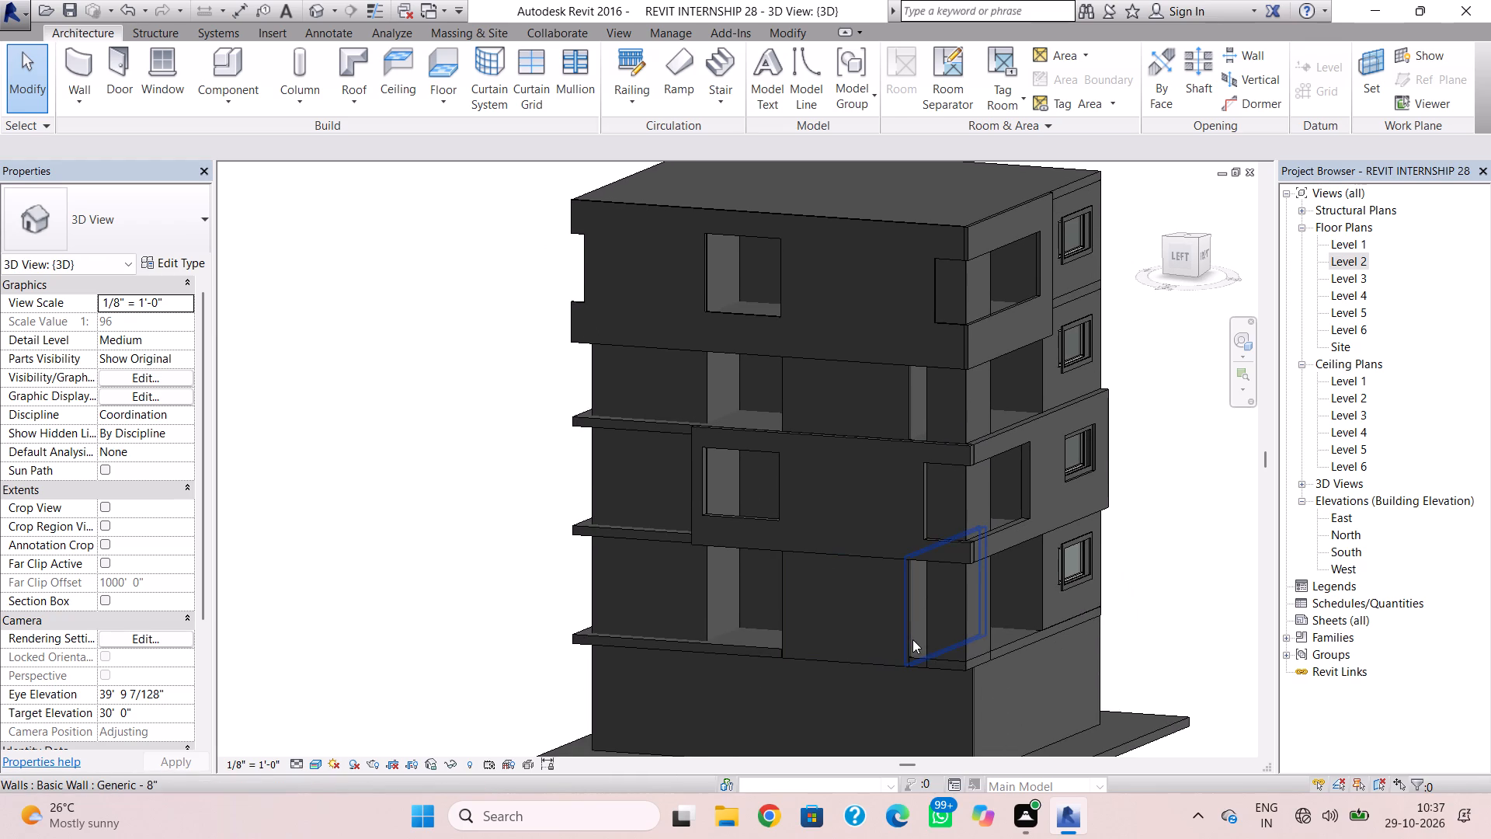
click(912, 639)
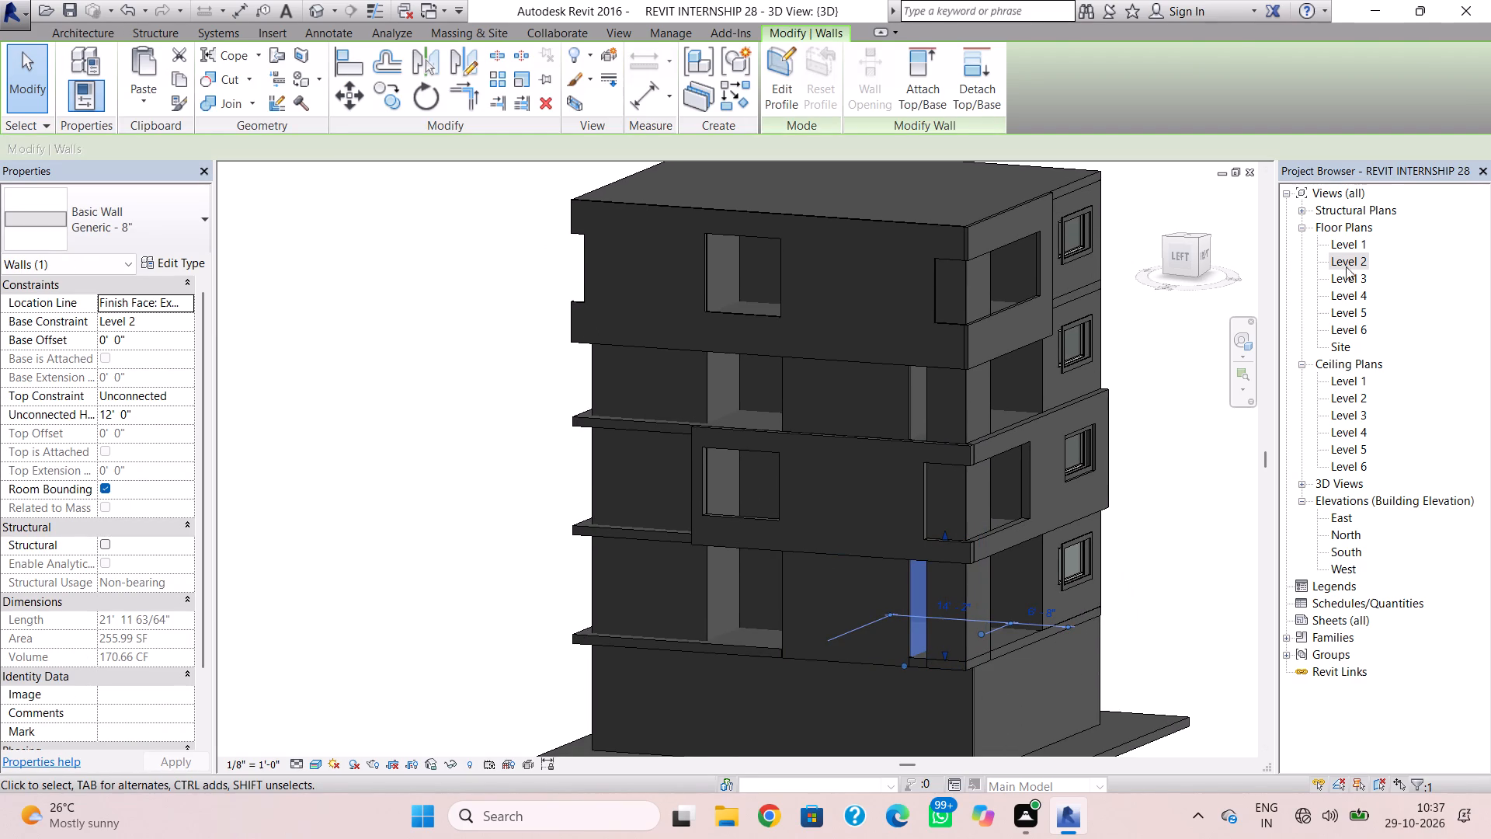
double_click(1347, 260)
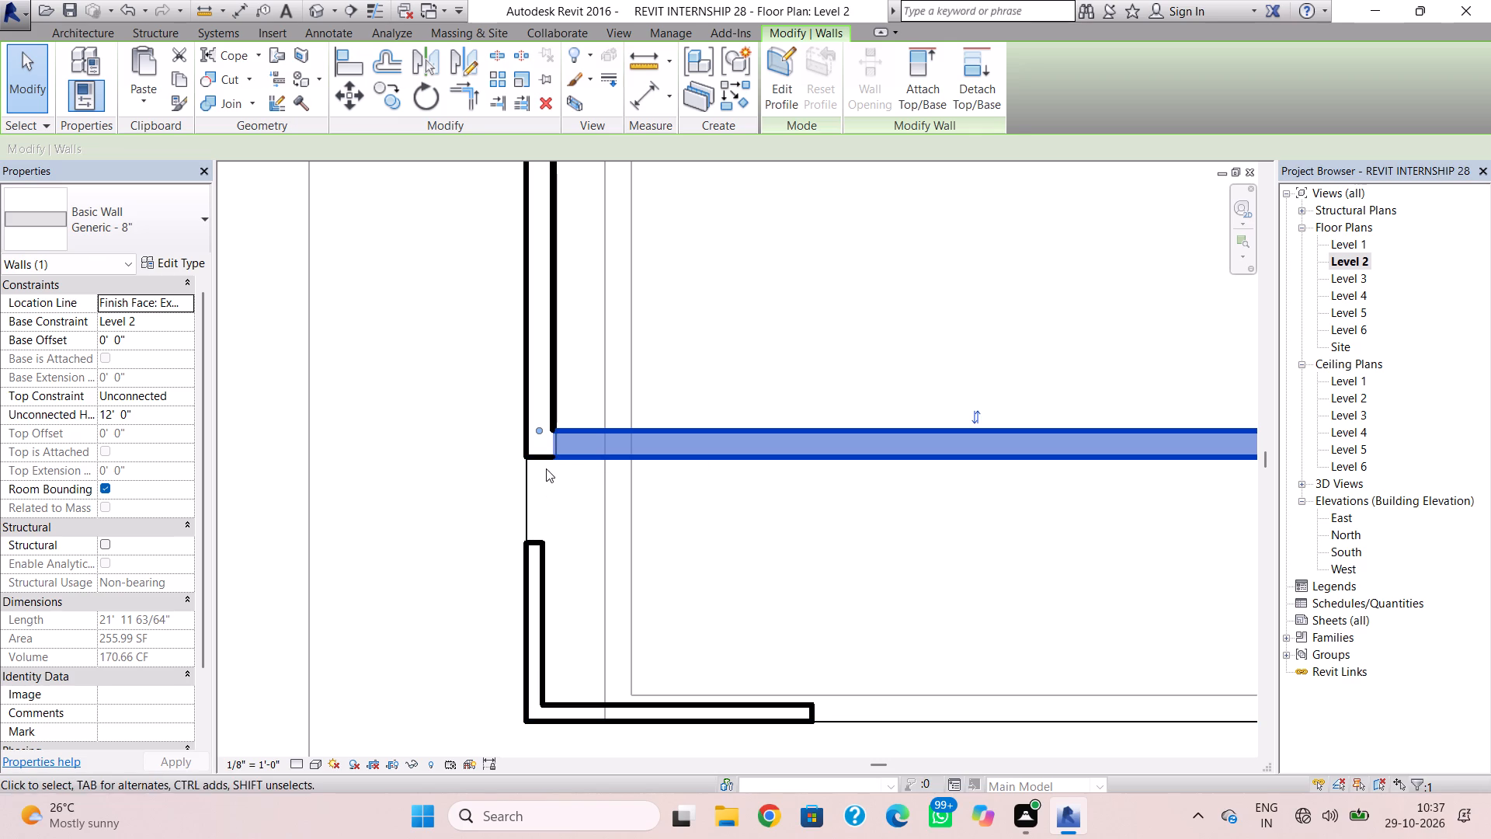
click(544, 459)
drag(523, 444, 527, 489)
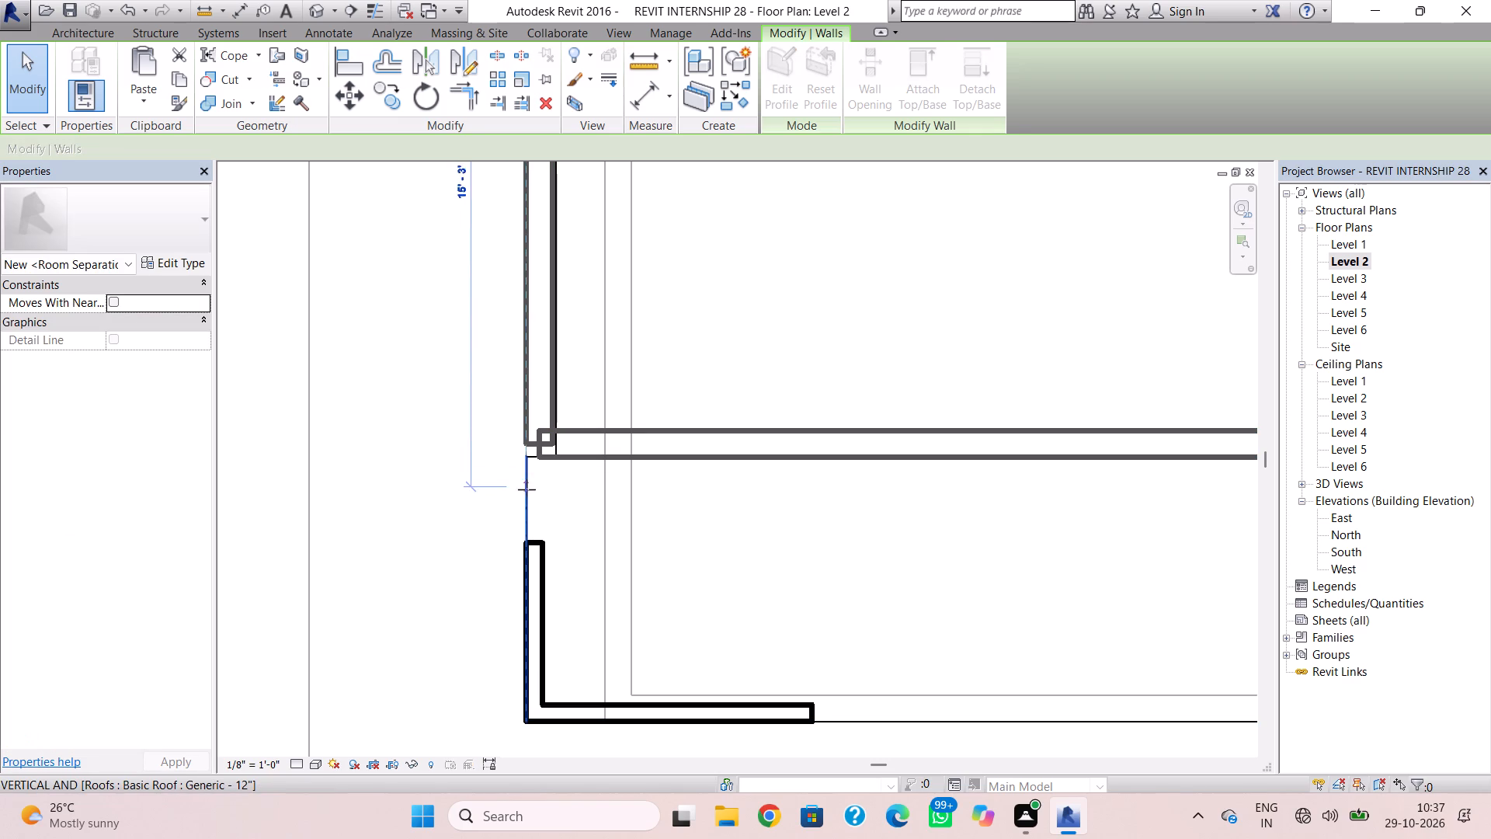
drag(527, 489, 527, 535)
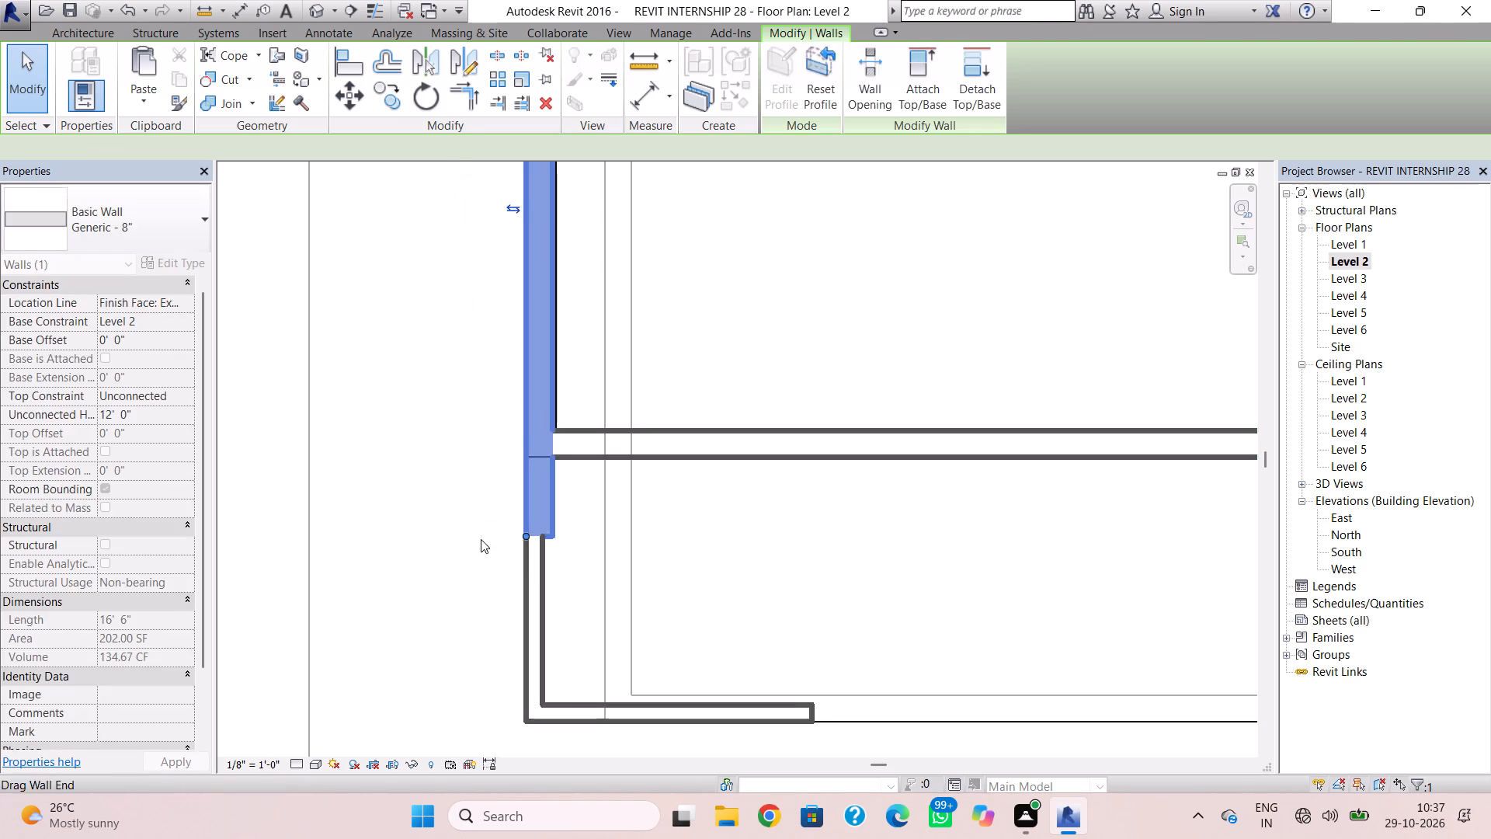
click(458, 553)
Nudge the horizontal 8" front wall toward the front until its outer face is flush with the extended left wall's end.
click(589, 458)
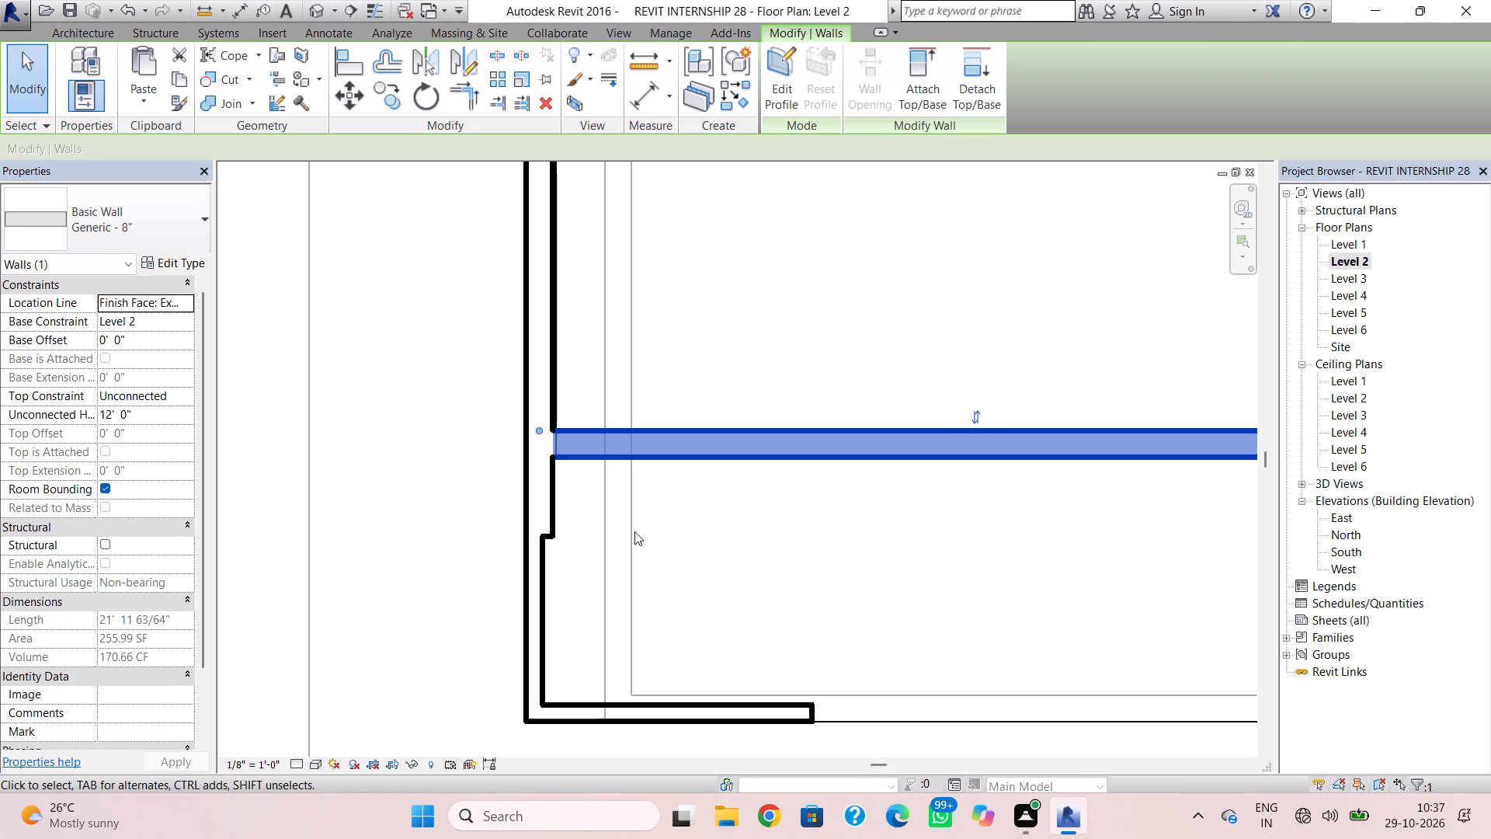
key(Down)
key(Down)
key(Down)
key(Down)
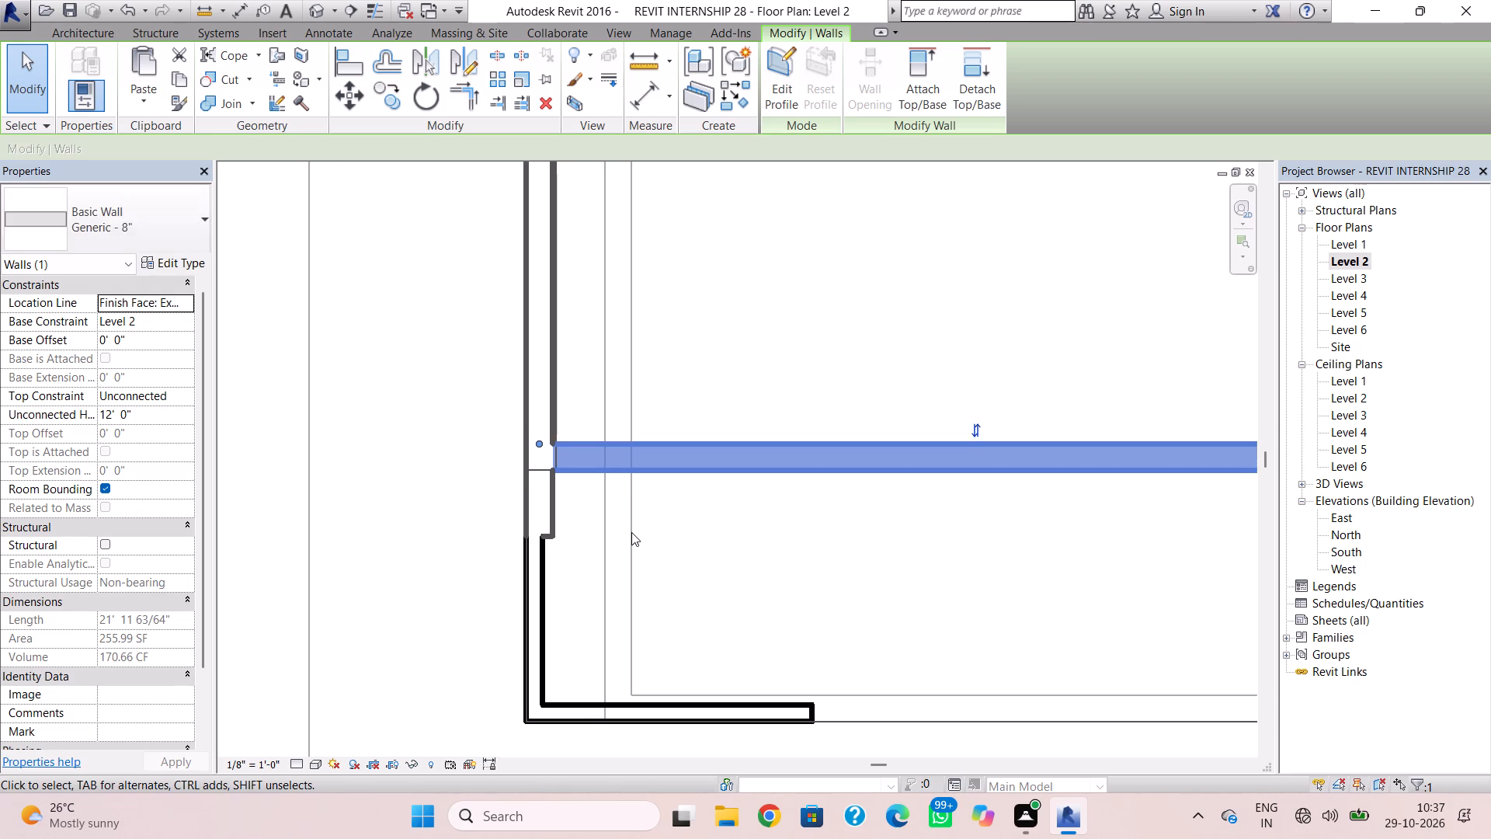
key(Down)
key(Down)
key(Down)
key(Down)
key(Down)
key(Down)
key(Down)
key(Down)
key(Down)
key(Down)
key(Down)
key(Down)
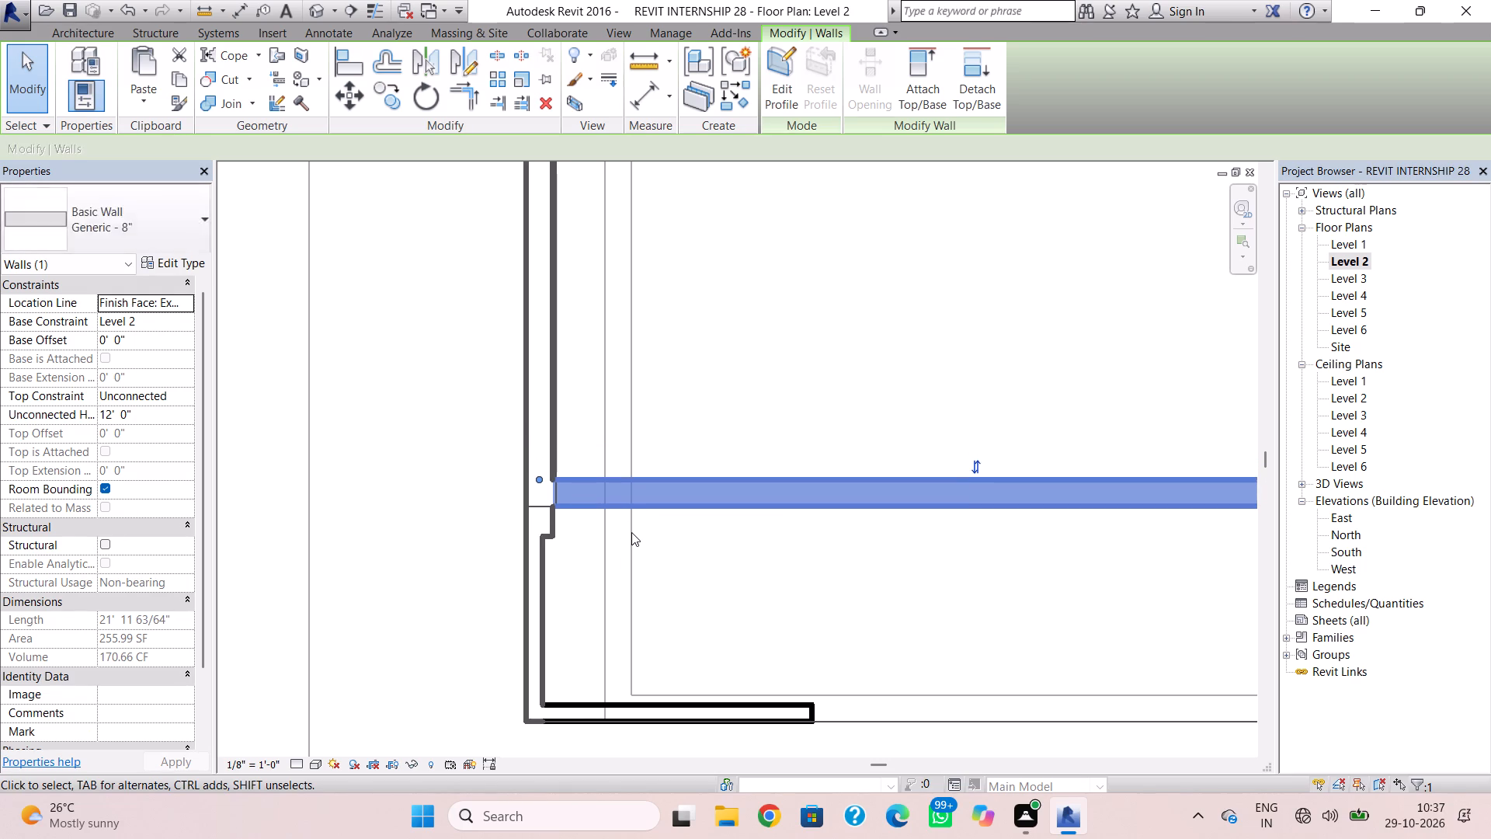
key(Down)
key(Down)
key(Down)
key(Down)
key(Down)
key(Down)
key(Down)
key(Down)
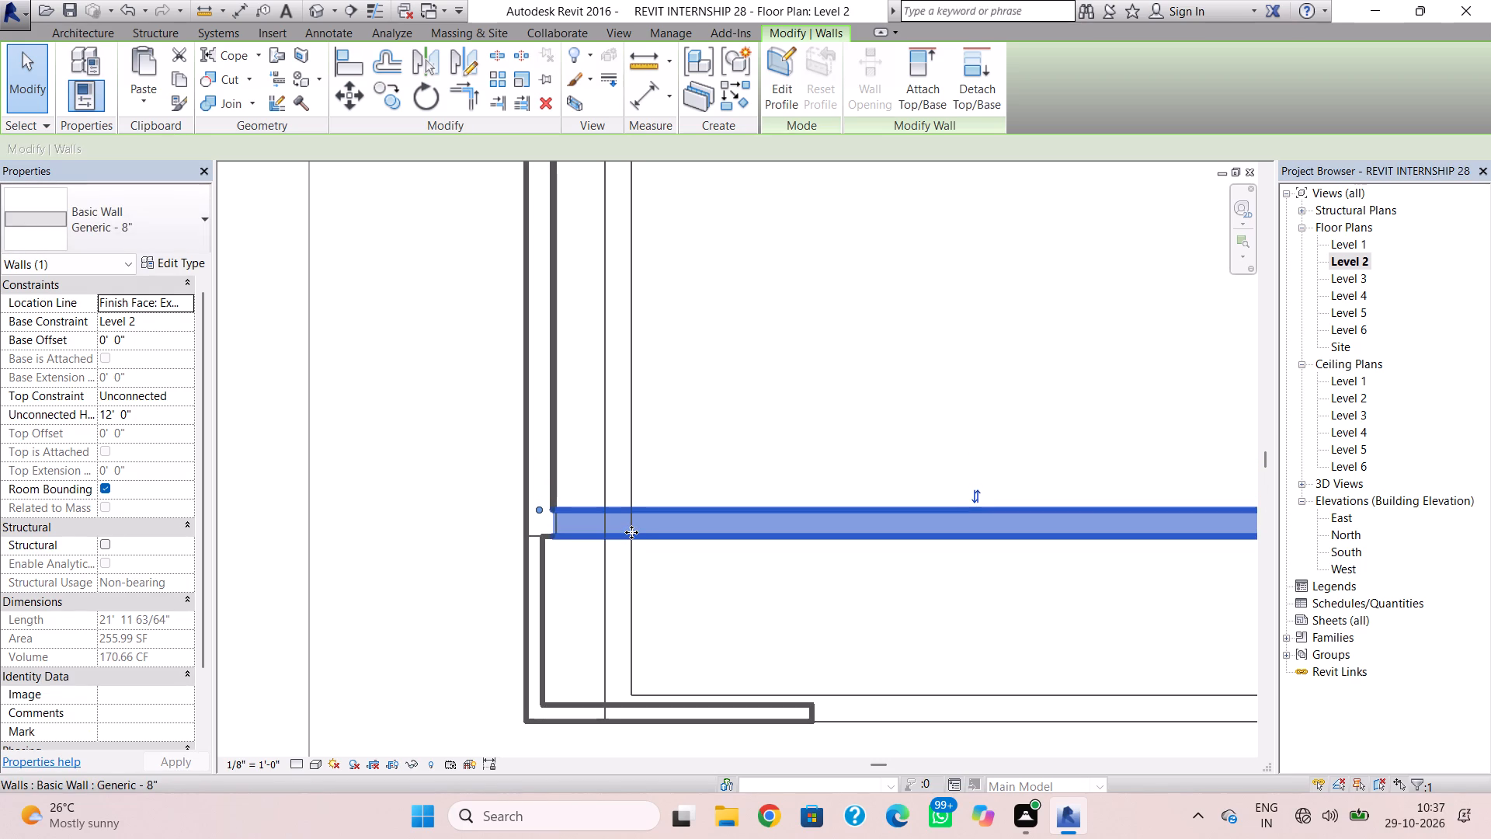
scroll(515, 552, up, 3)
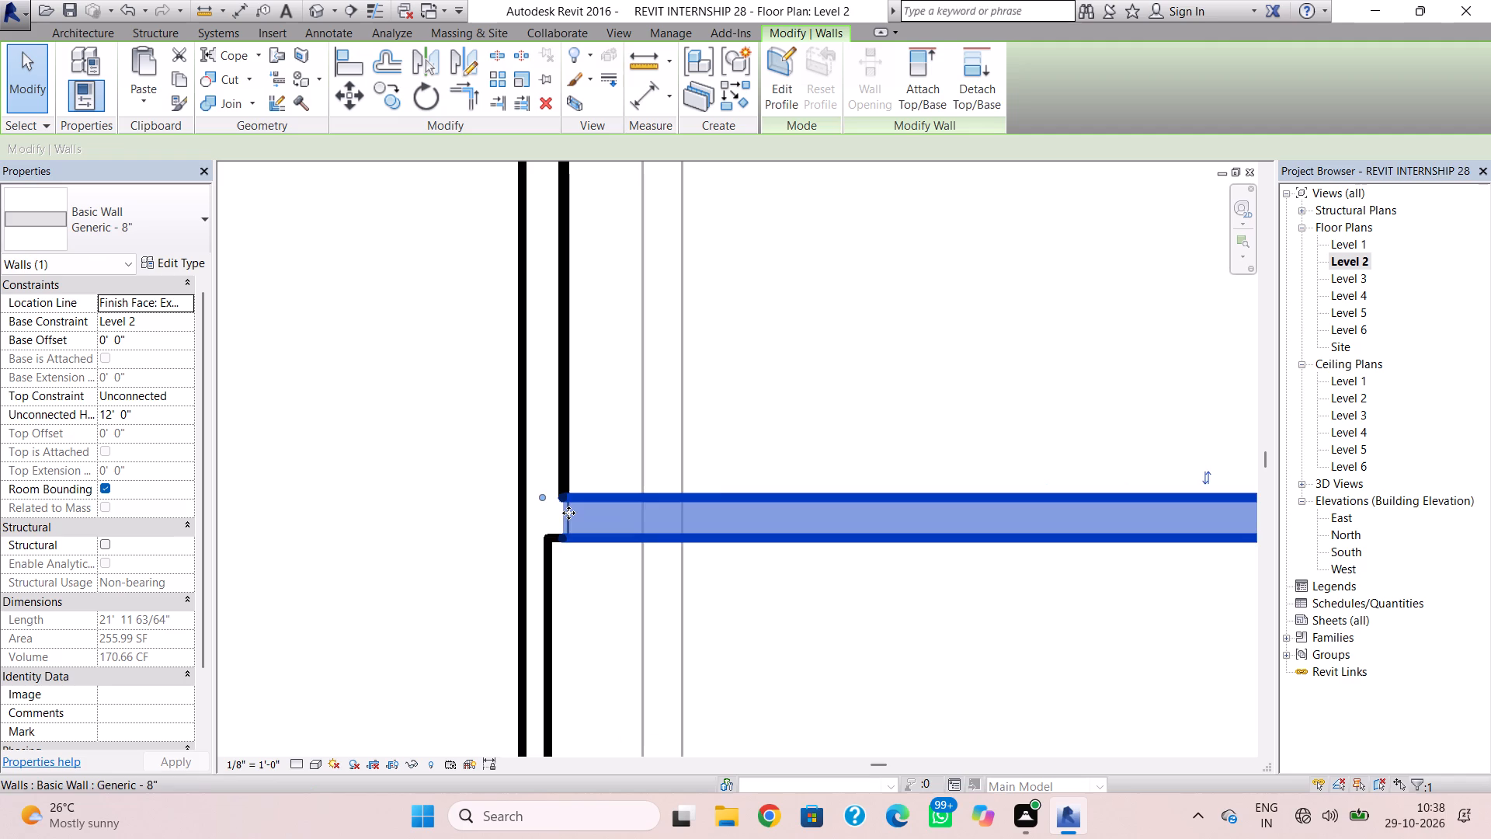
scroll(570, 519, up, 3)
click(583, 609)
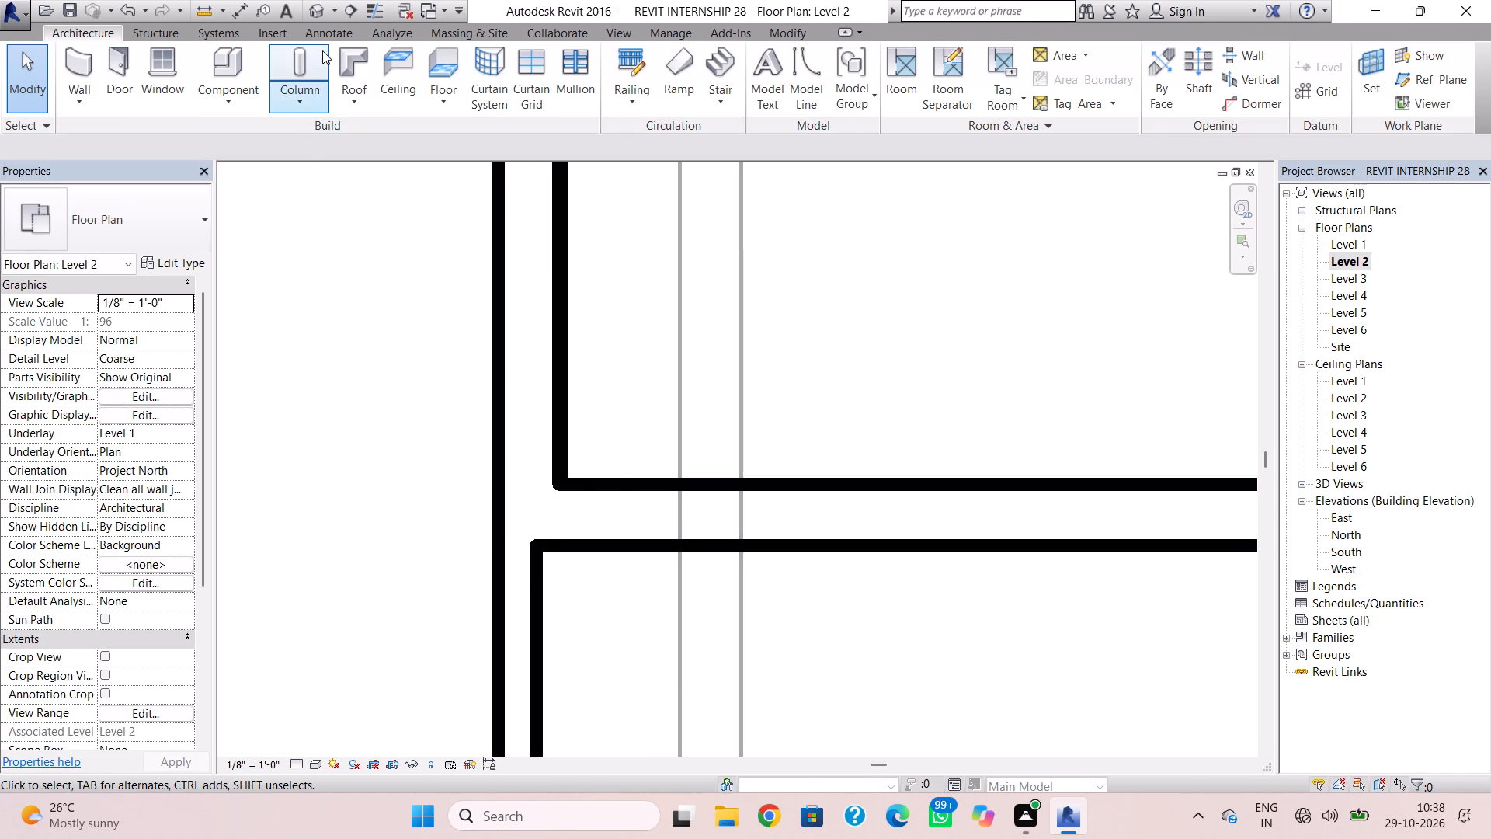
In the 3D view, raise the base of the short left-side 5" corner wall to a 1' 0" base offset above Level 2.
click(314, 9)
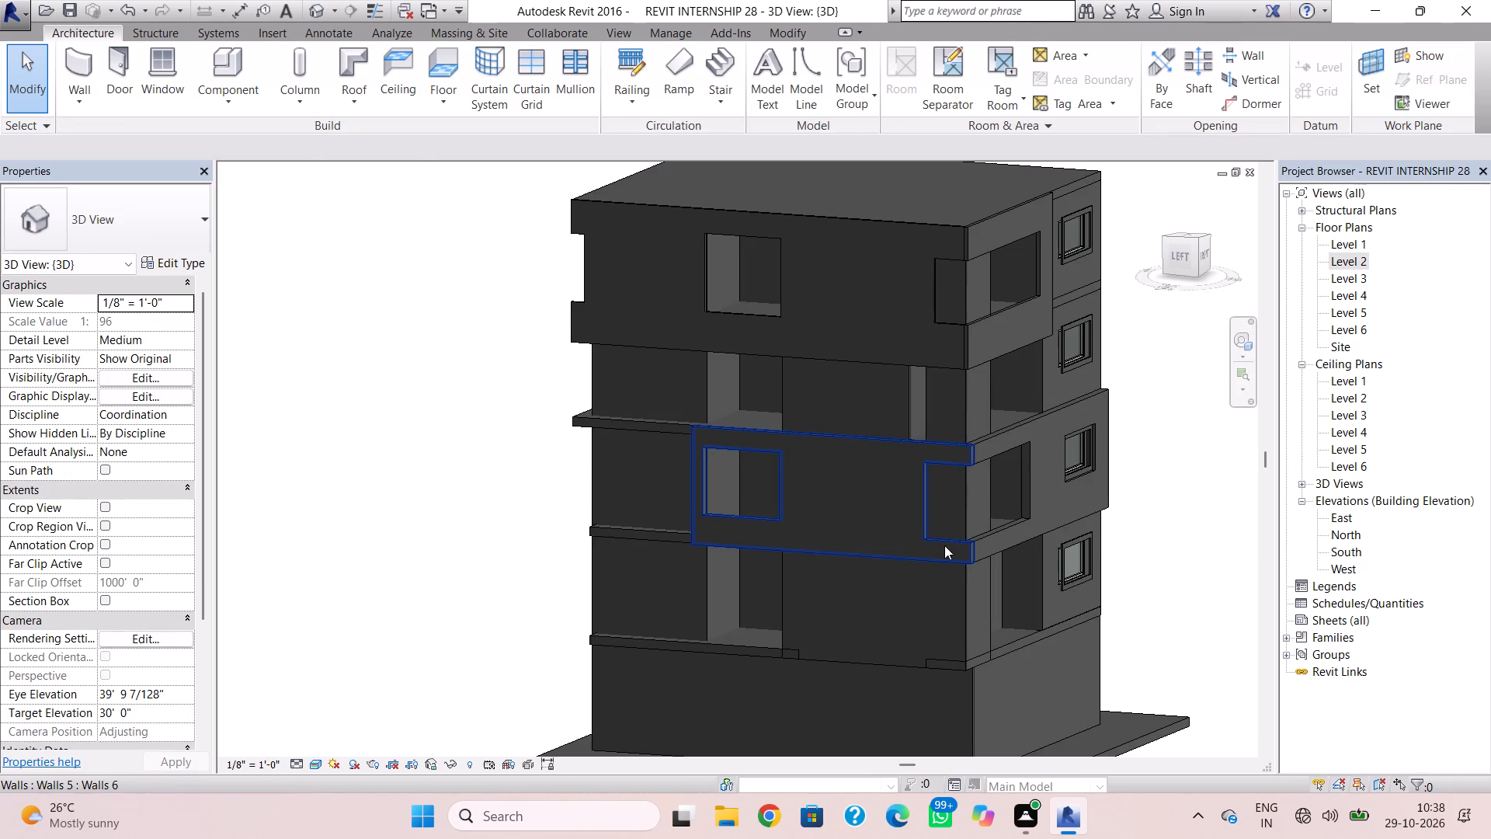
scroll(934, 566, up, 3)
click(976, 620)
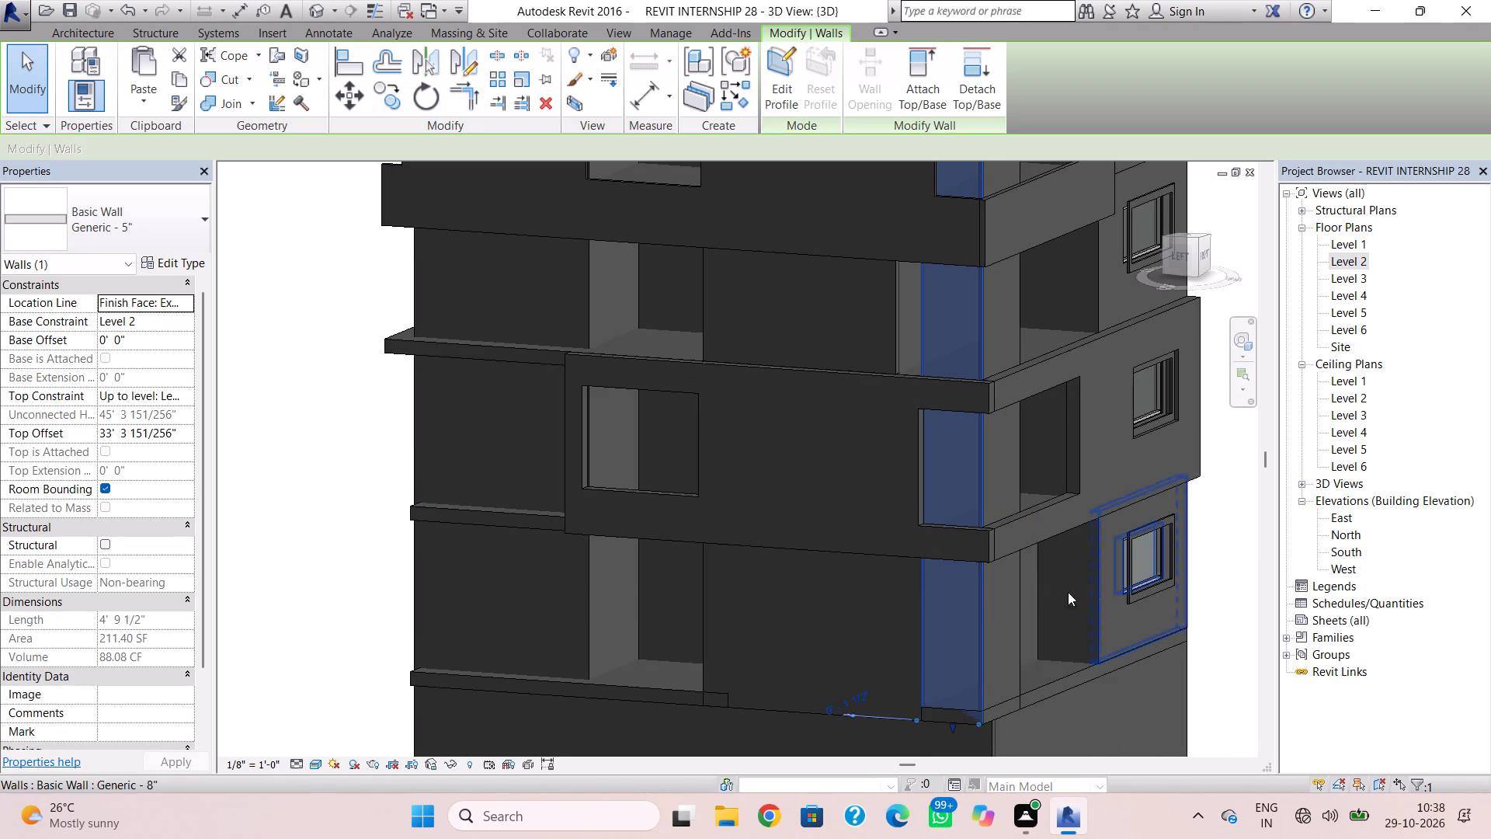
click(891, 343)
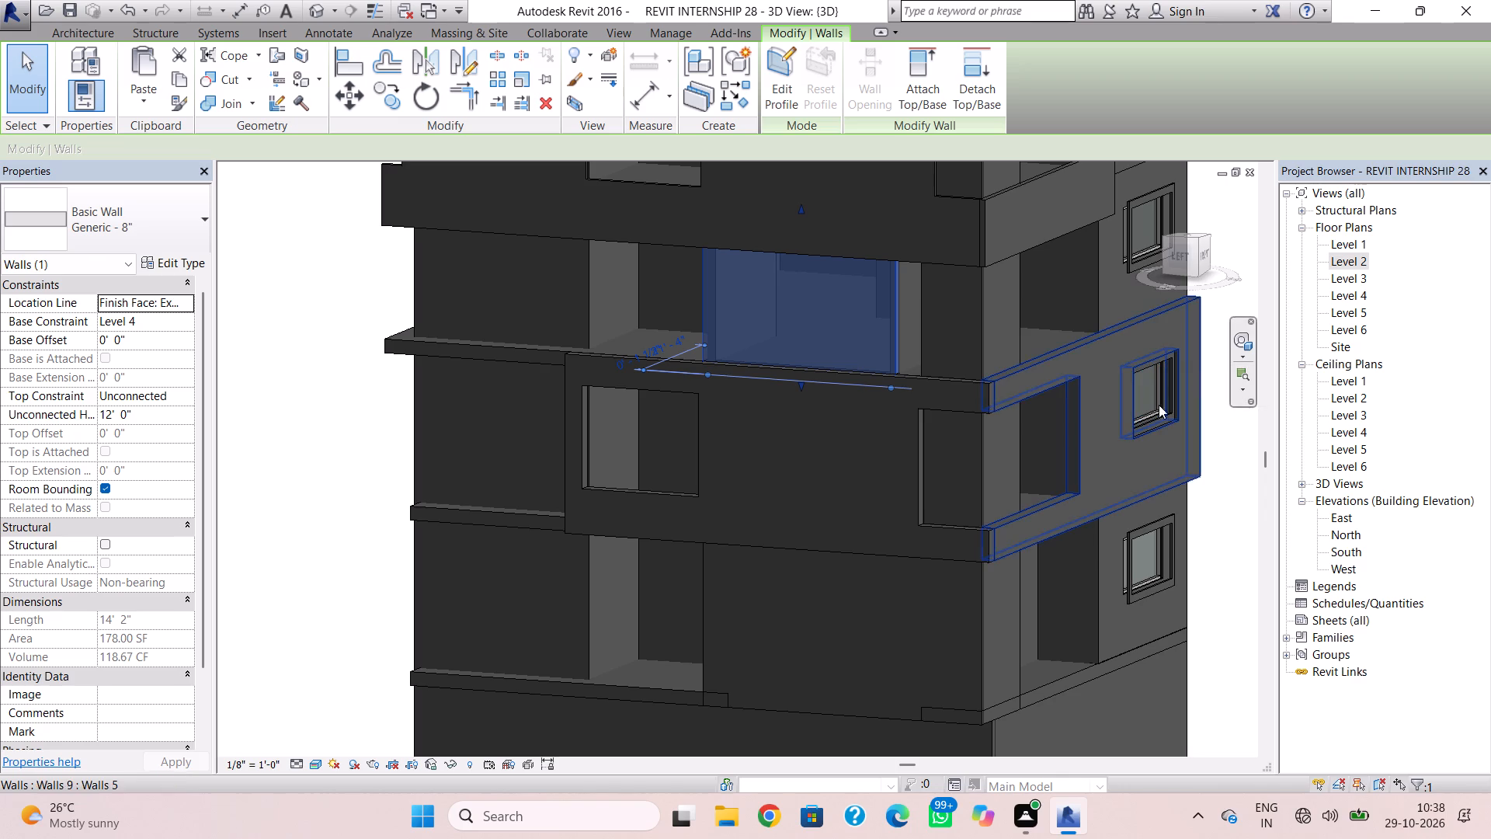
click(978, 681)
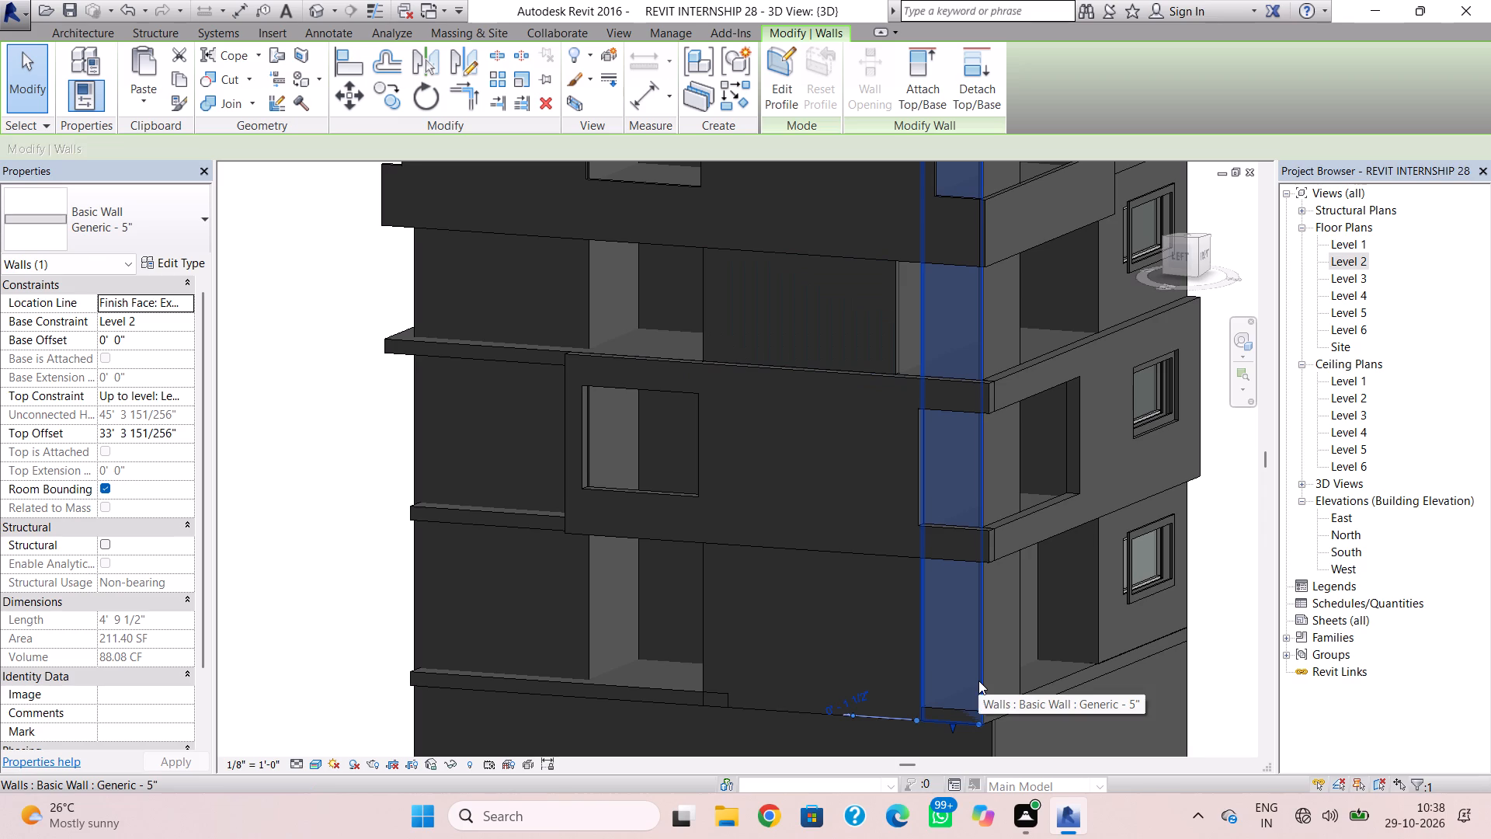
scroll(964, 726, up, 5)
drag(940, 720, 943, 695)
Raise the base of the 7' front 5" corner wall to the top of the Level 2 slab edge.
click(1042, 707)
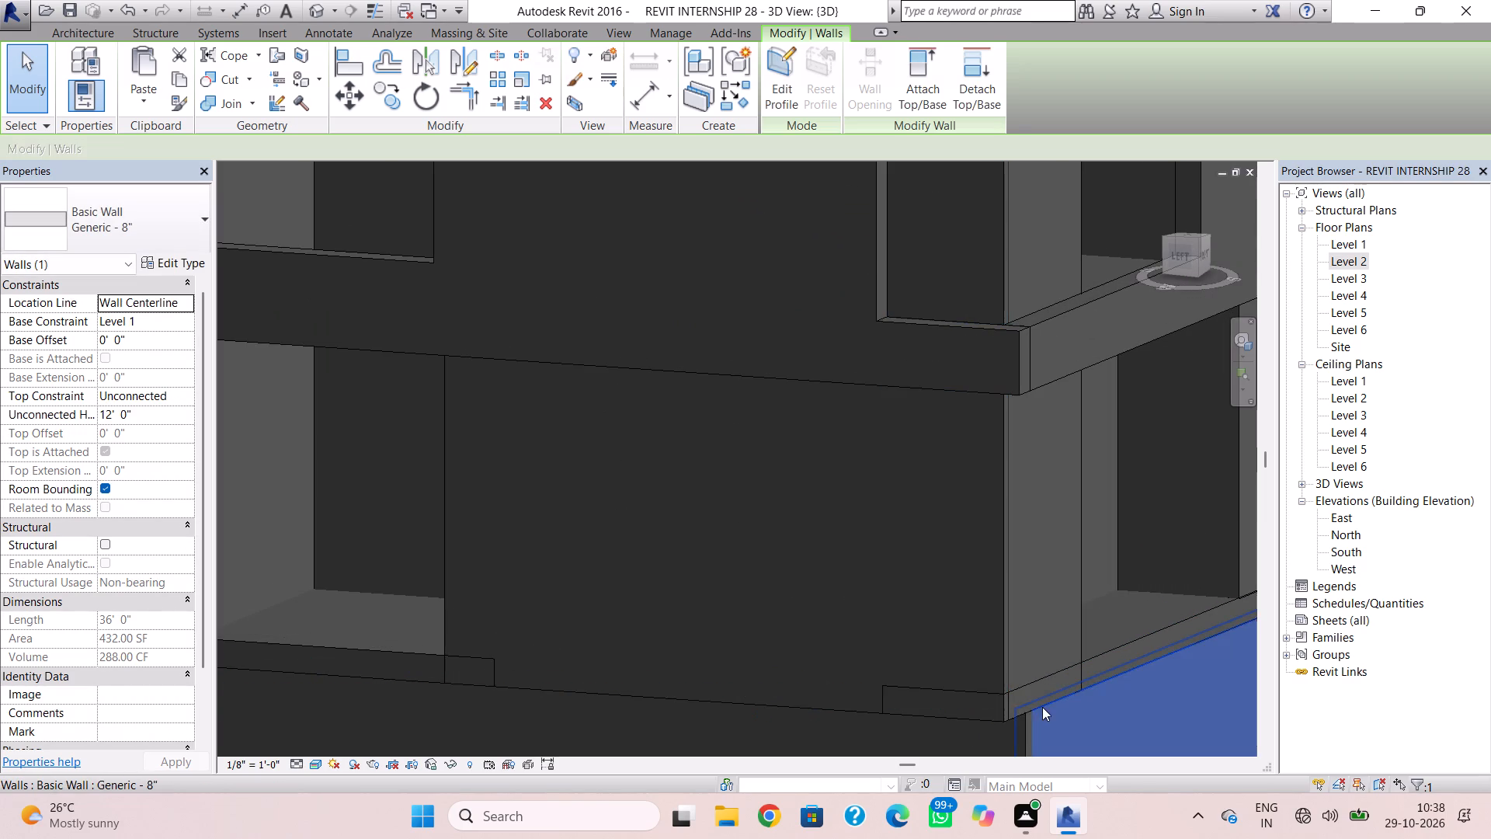
click(1080, 638)
drag(1038, 707, 1035, 691)
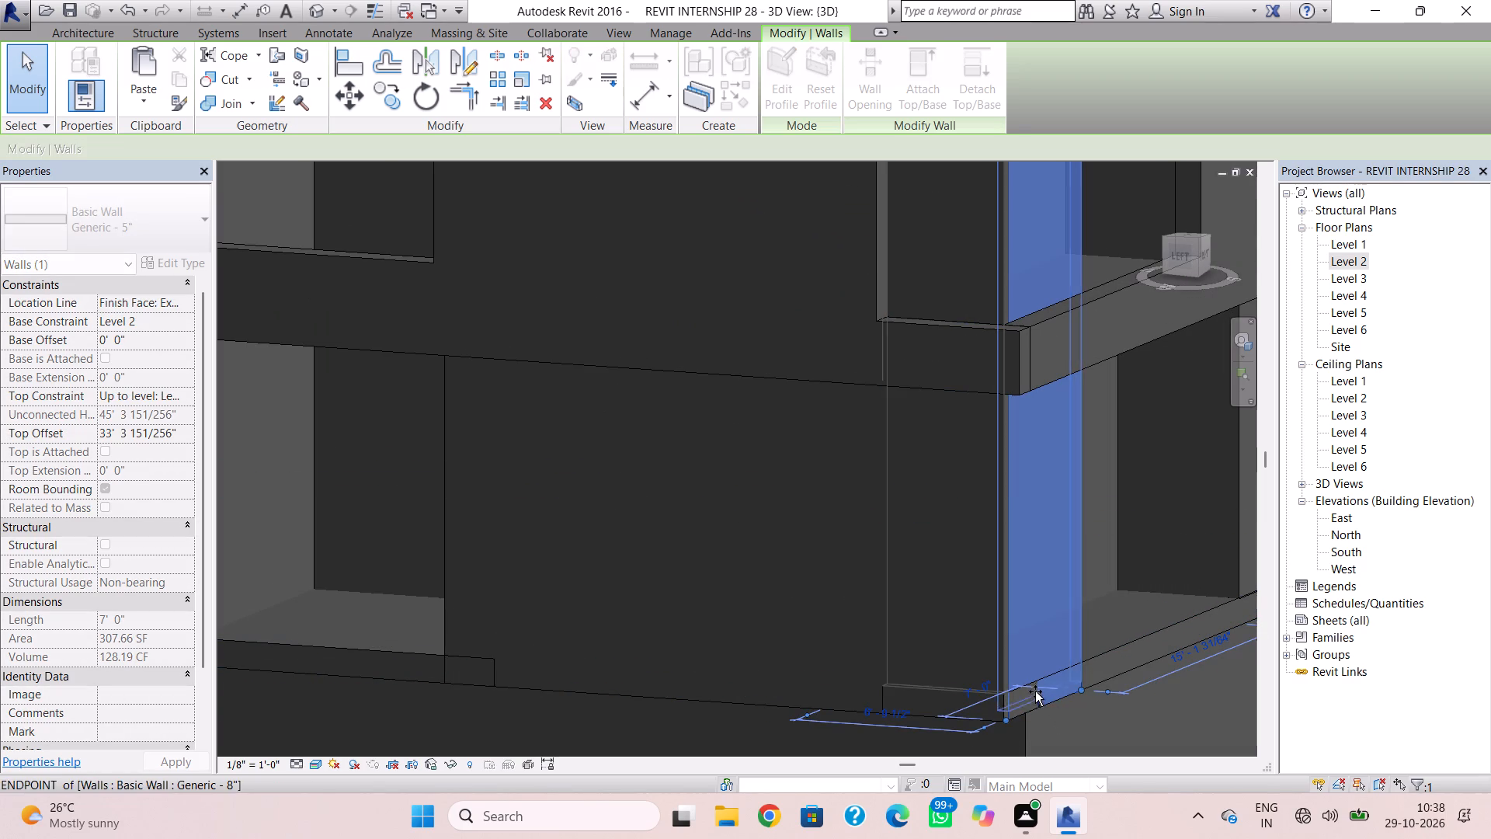
drag(1035, 691, 1034, 684)
click(1171, 589)
In the Level 4 plan, extend the left 8" exterior wall to about 16' 2" so it meets the end of the corner wall.
scroll(1061, 543, down, 1)
middle_drag(1062, 544, 1076, 763)
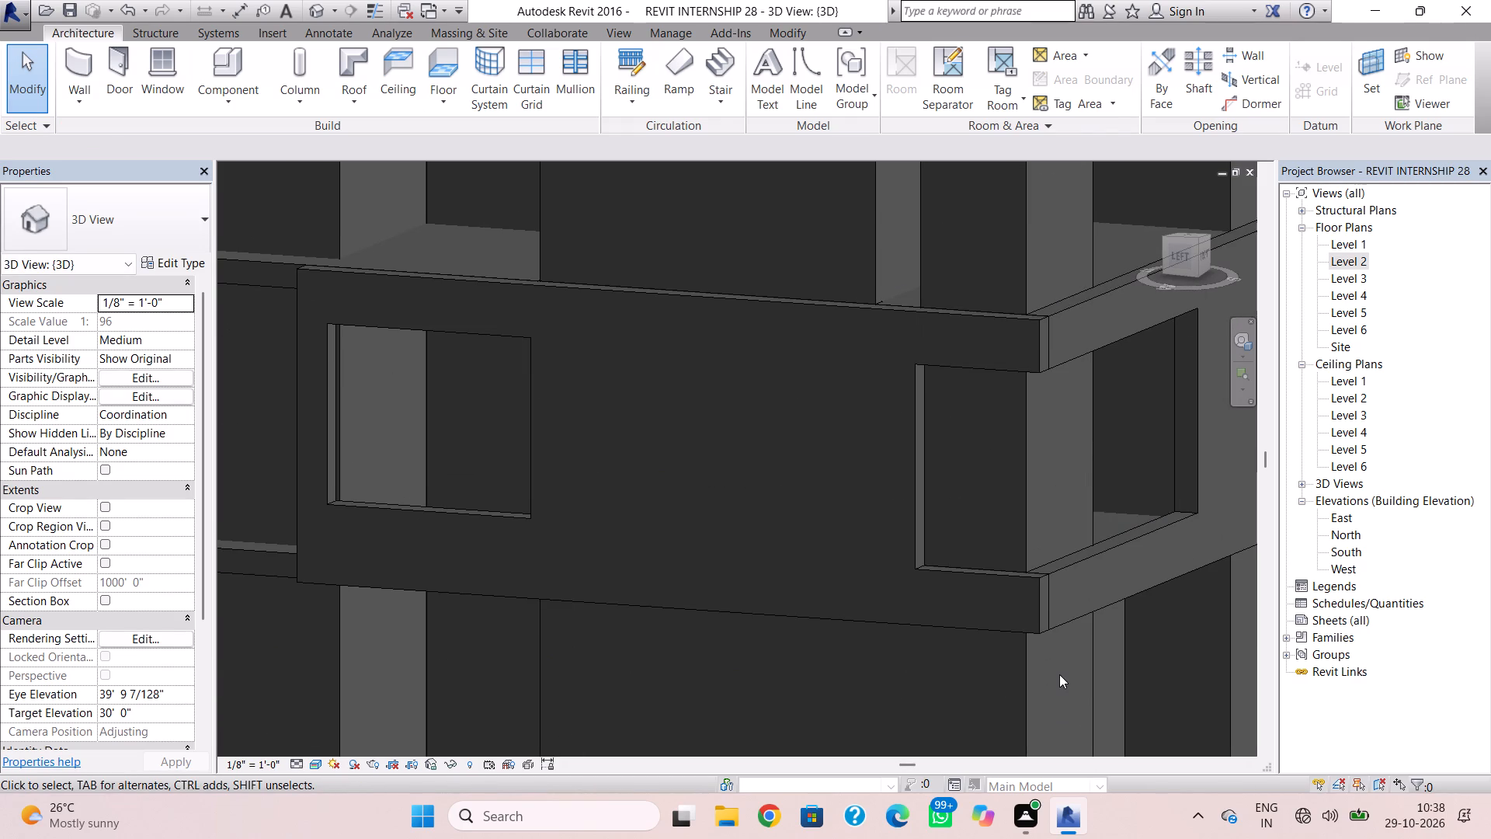
scroll(916, 519, down, 3)
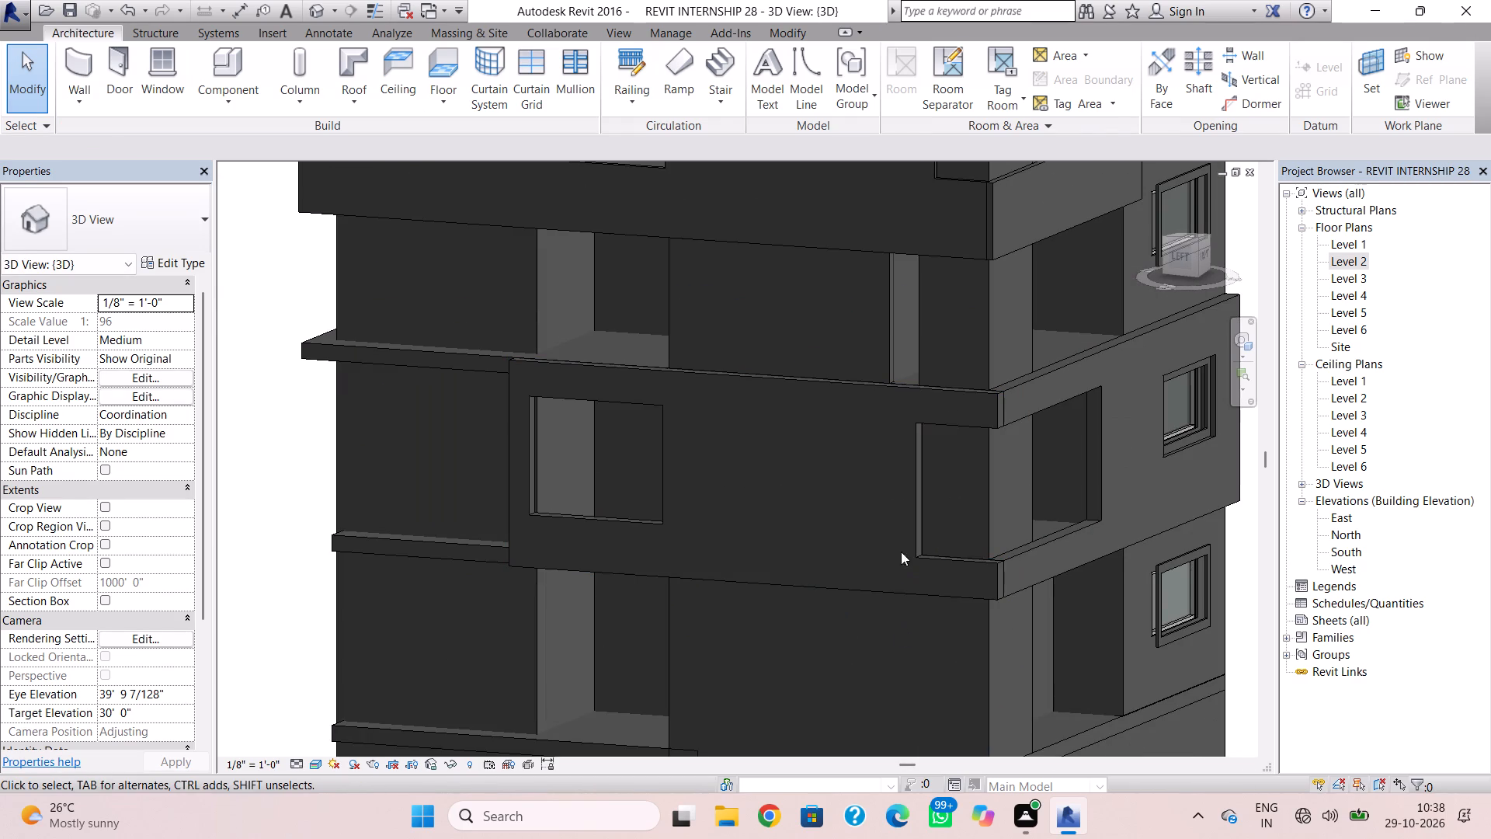
double_click(1352, 290)
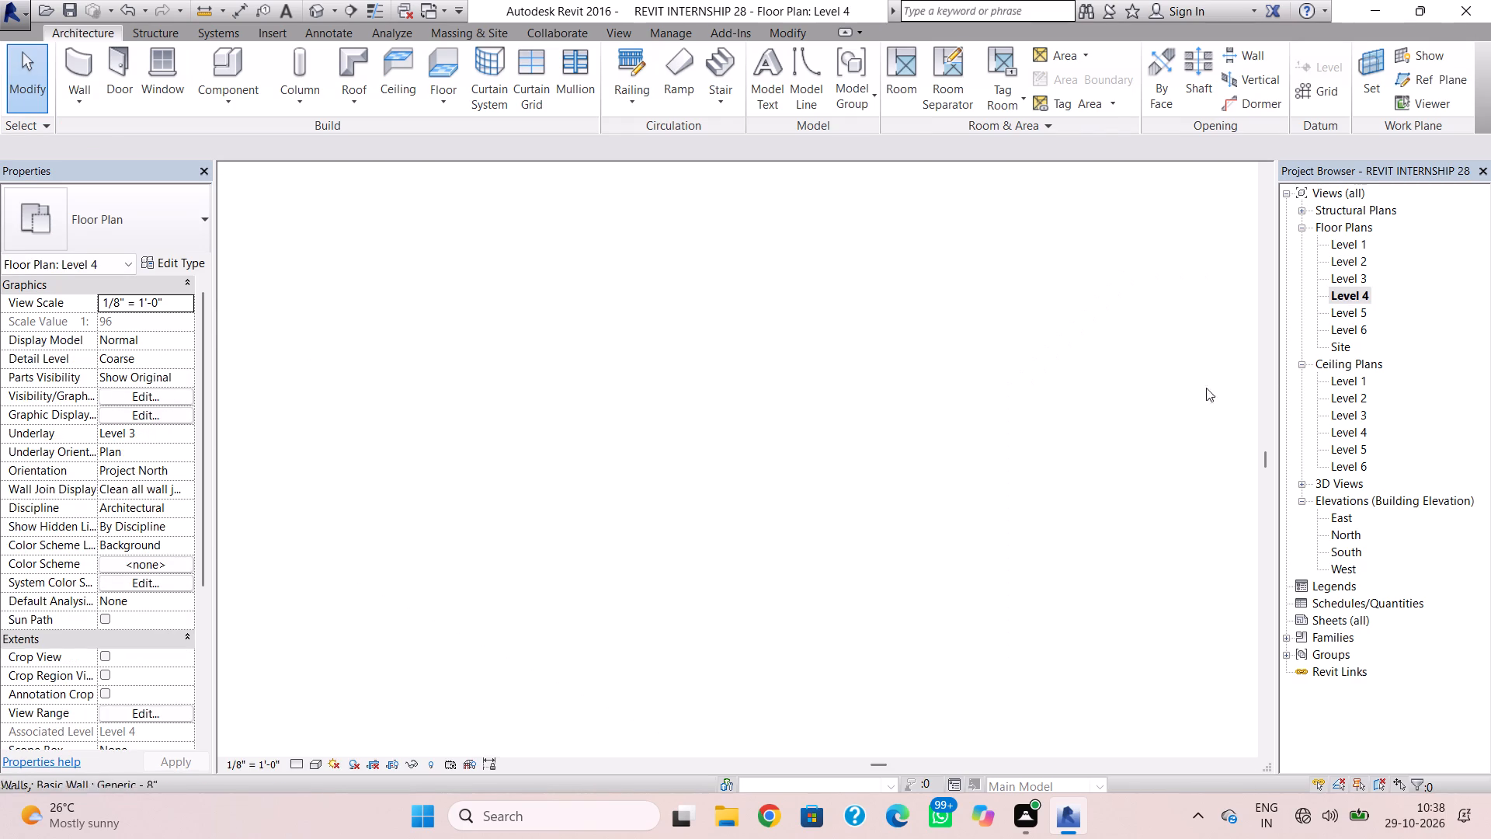
scroll(766, 479, down, 2)
middle_drag(759, 483, 844, 458)
click(671, 369)
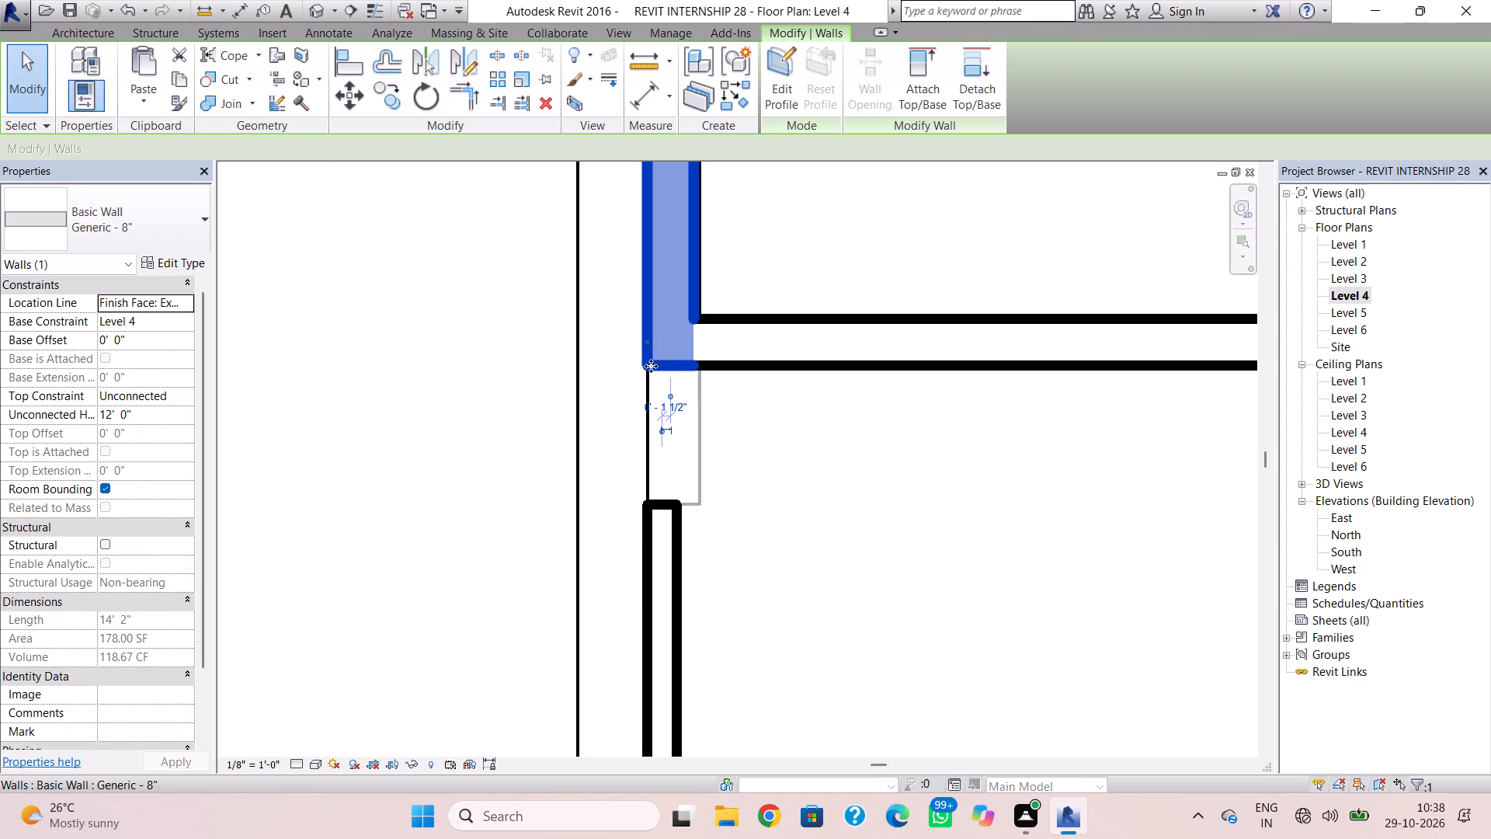
drag(645, 345, 651, 493)
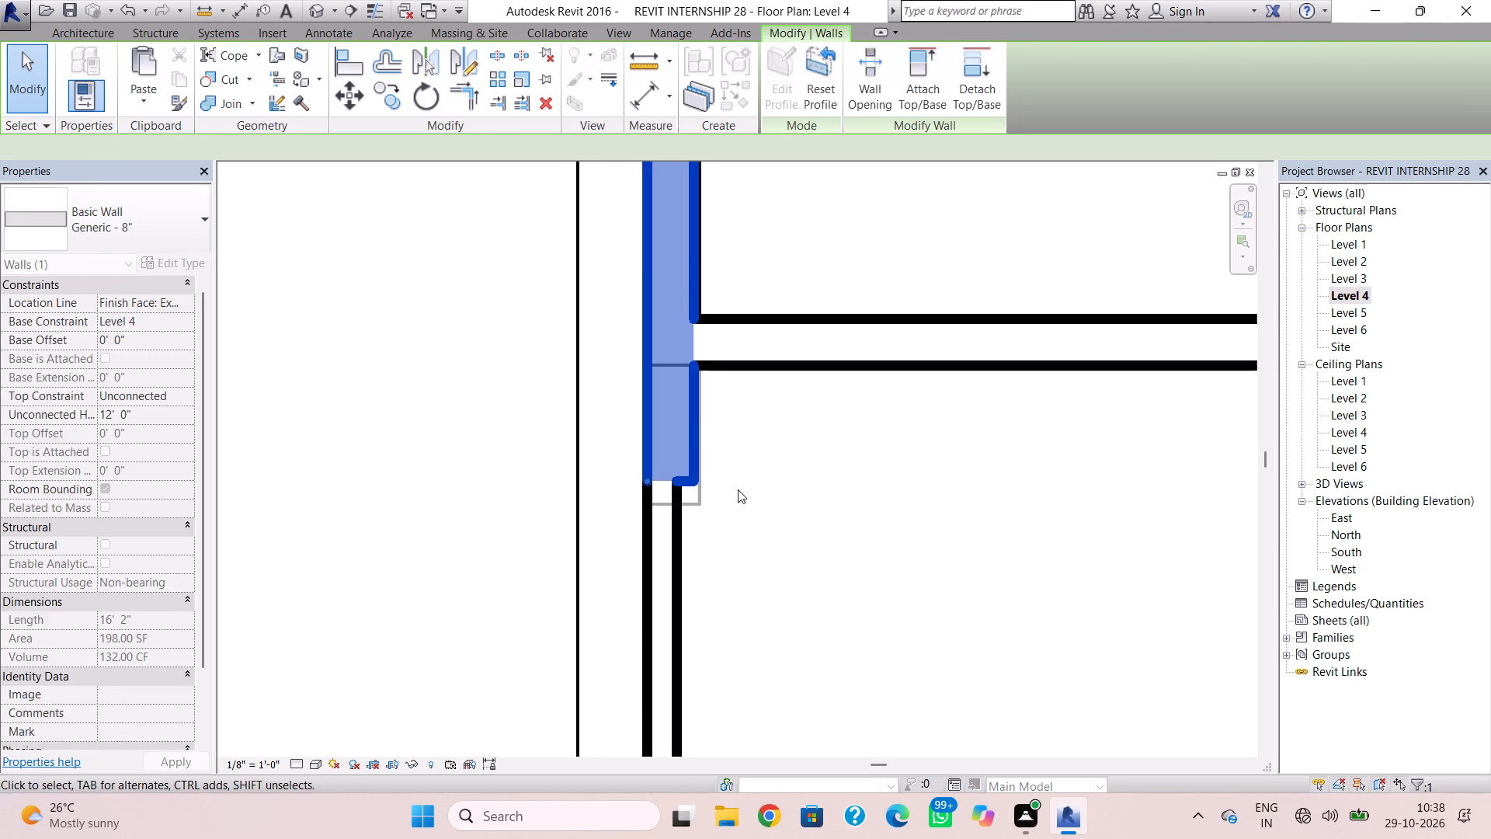
click(752, 492)
Nudge the horizontal 8" front wall on Level 4 toward the front until it closes the corner at the extended left wall's end.
click(712, 367)
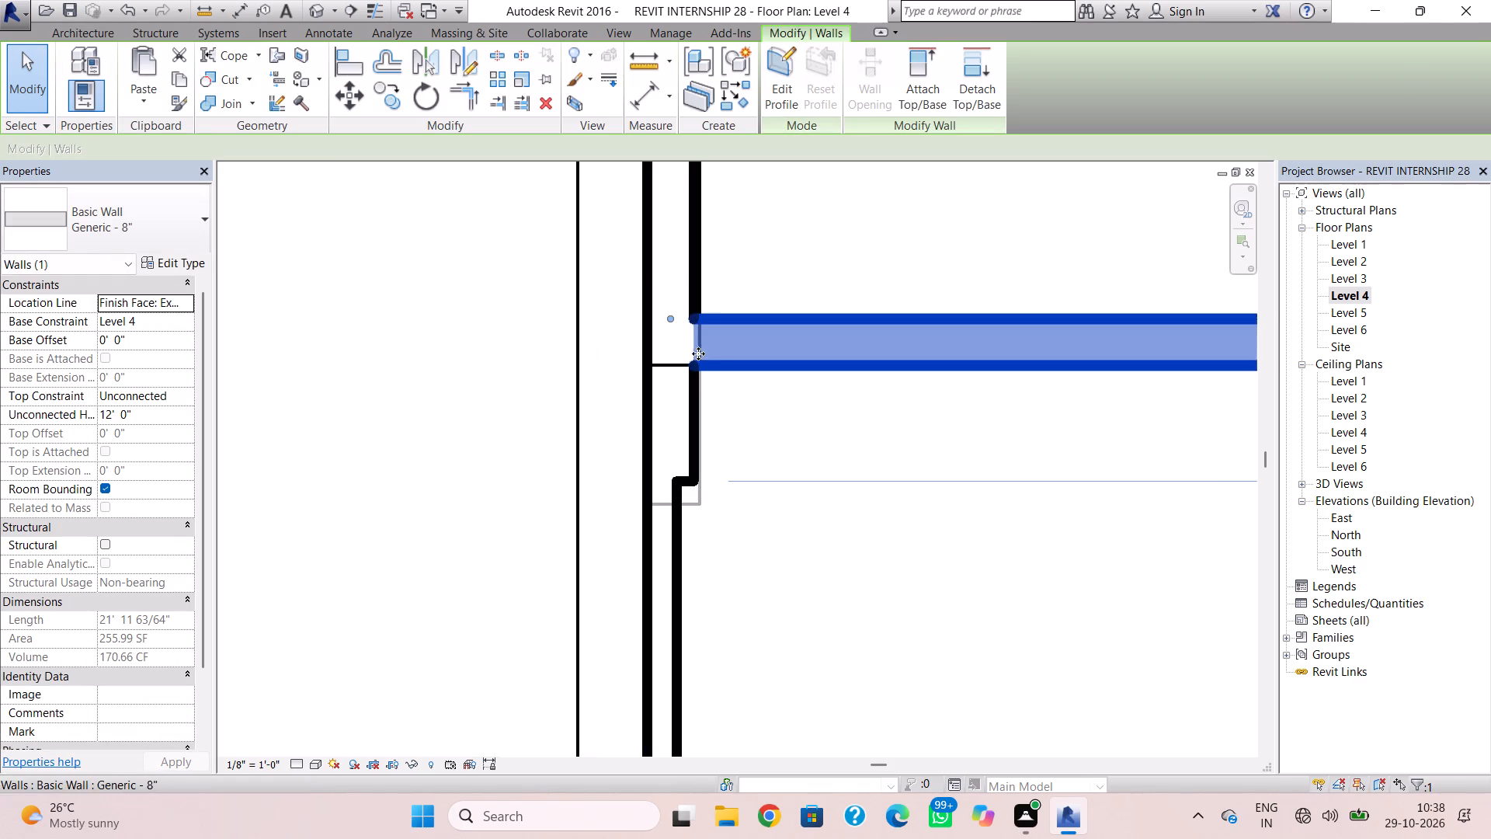
key(Down)
key(Down)
key(Down)
key(Down)
key(Down)
key(Down)
key(Down)
key(Down)
key(Down)
key(Down)
key(Down)
key(Down)
key(Down)
key(Down)
key(Down)
key(Down)
key(Down)
key(Down)
key(Down)
key(Down)
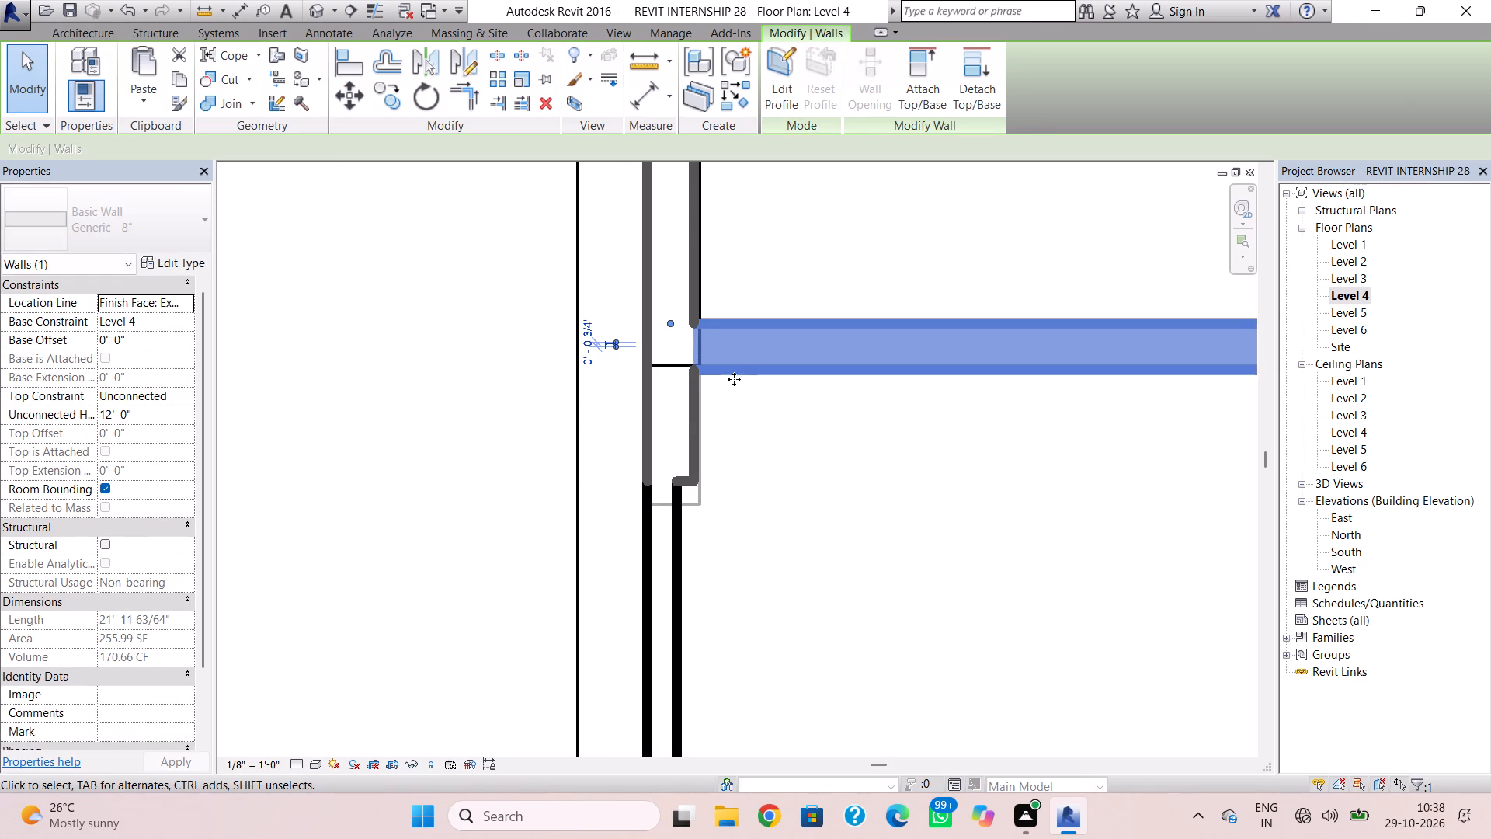
key(Down)
key(Down)
key(Down)
key(Down)
key(Down)
key(Down)
key(Down)
key(Down)
key(Down)
key(Down)
key(Down)
key(Down)
key(Down)
key(Down)
key(Down)
key(Down)
key(Down)
key(Down)
key(Down)
key(Down)
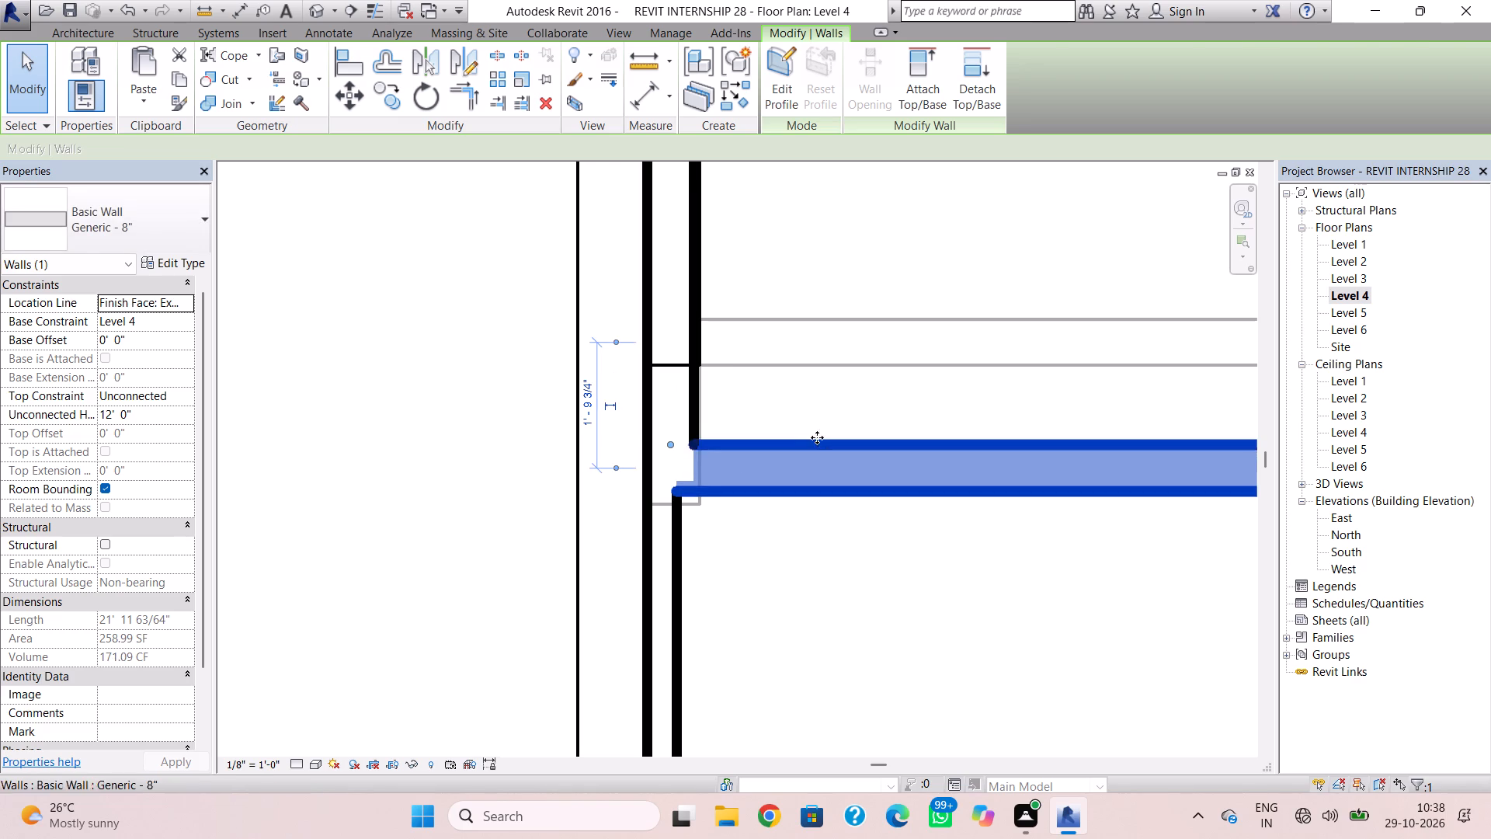
click(823, 401)
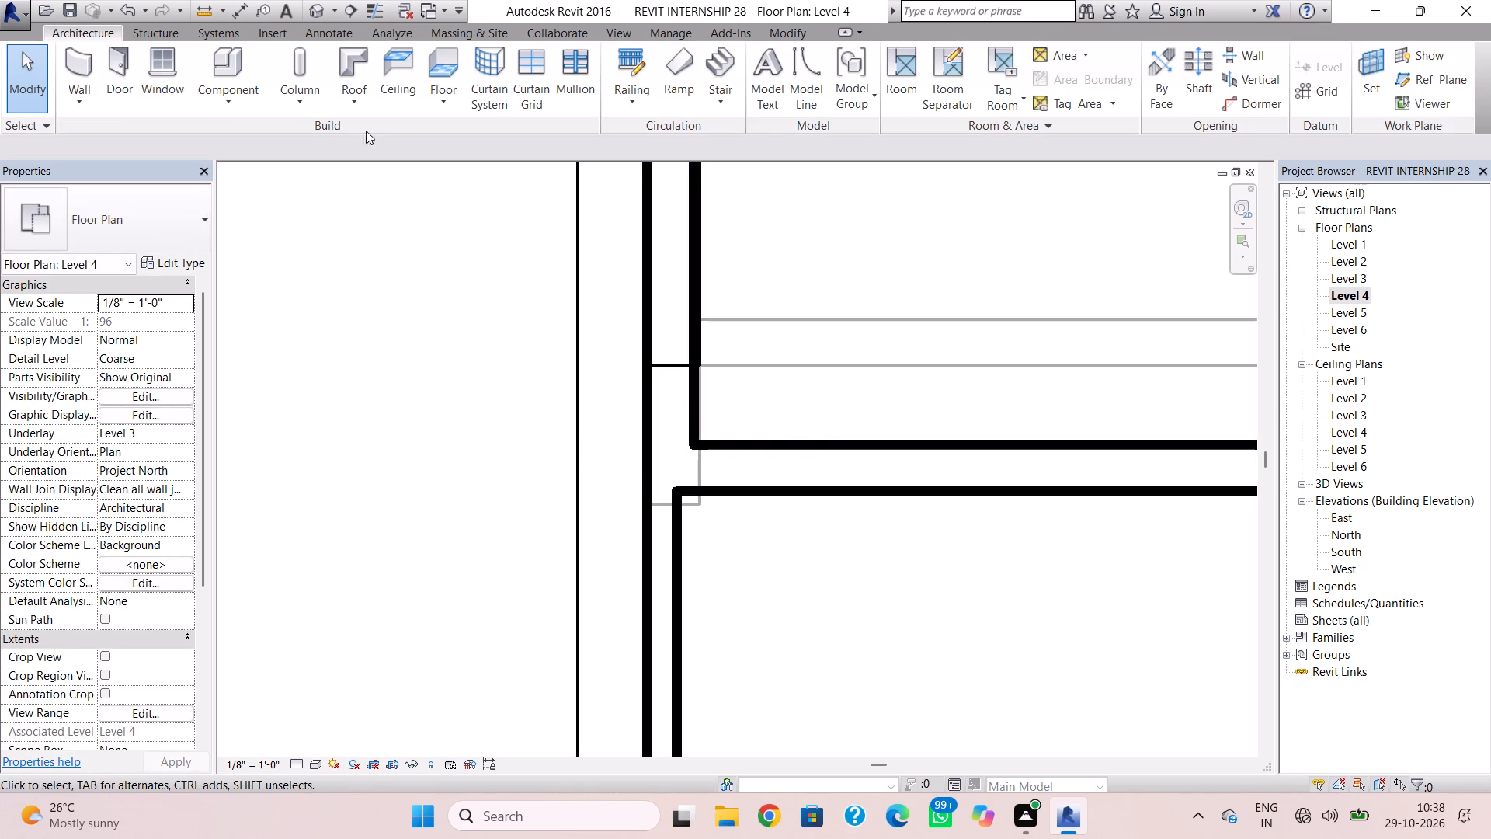
Examine the corner walls, slab edges and framed openings on the left and front facades in the 3D view.
click(316, 7)
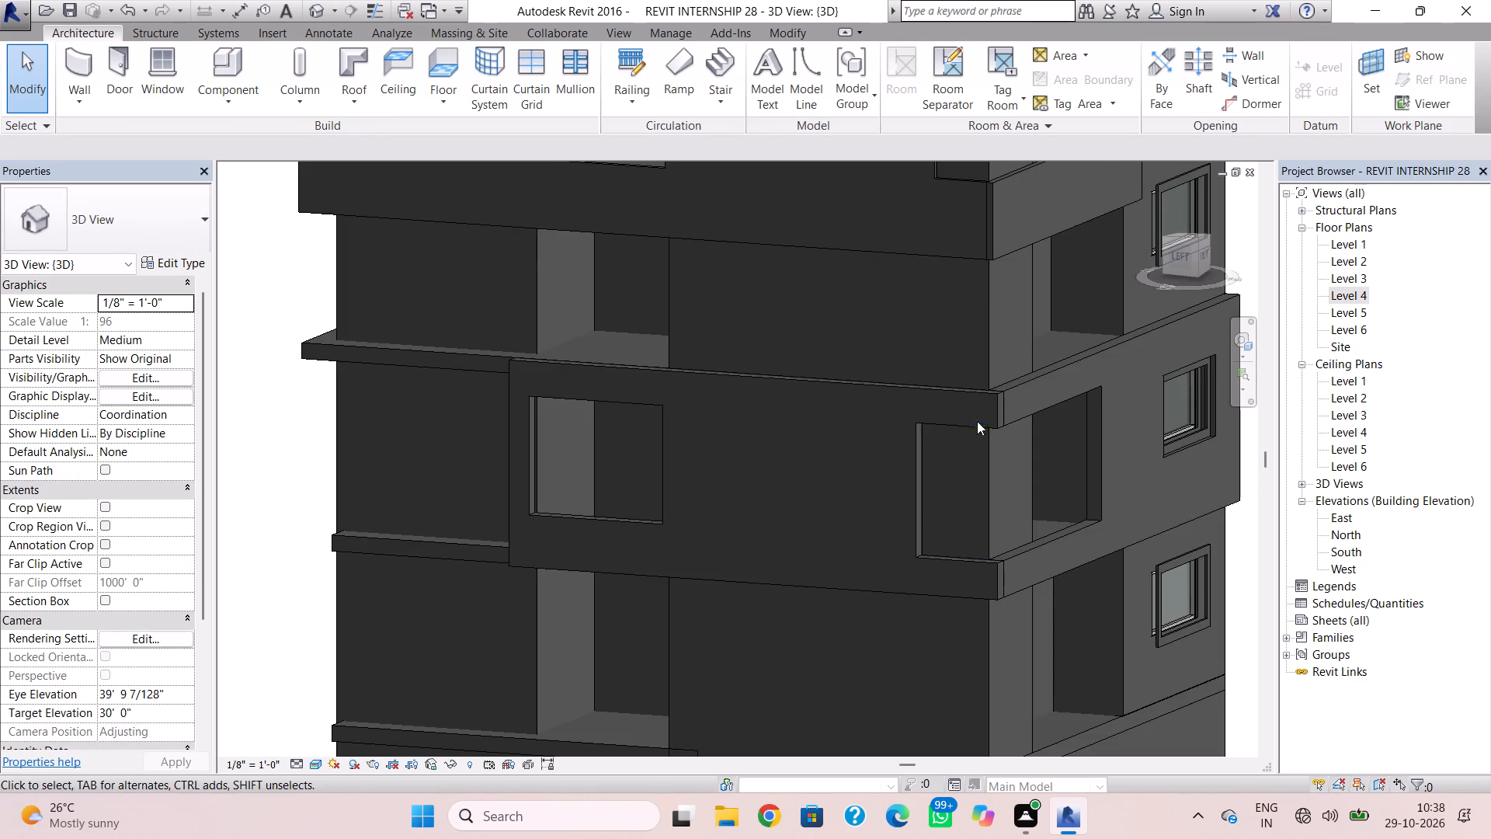
scroll(978, 458, down, 3)
middle_drag(968, 526, 958, 570)
scroll(960, 562, down, 1)
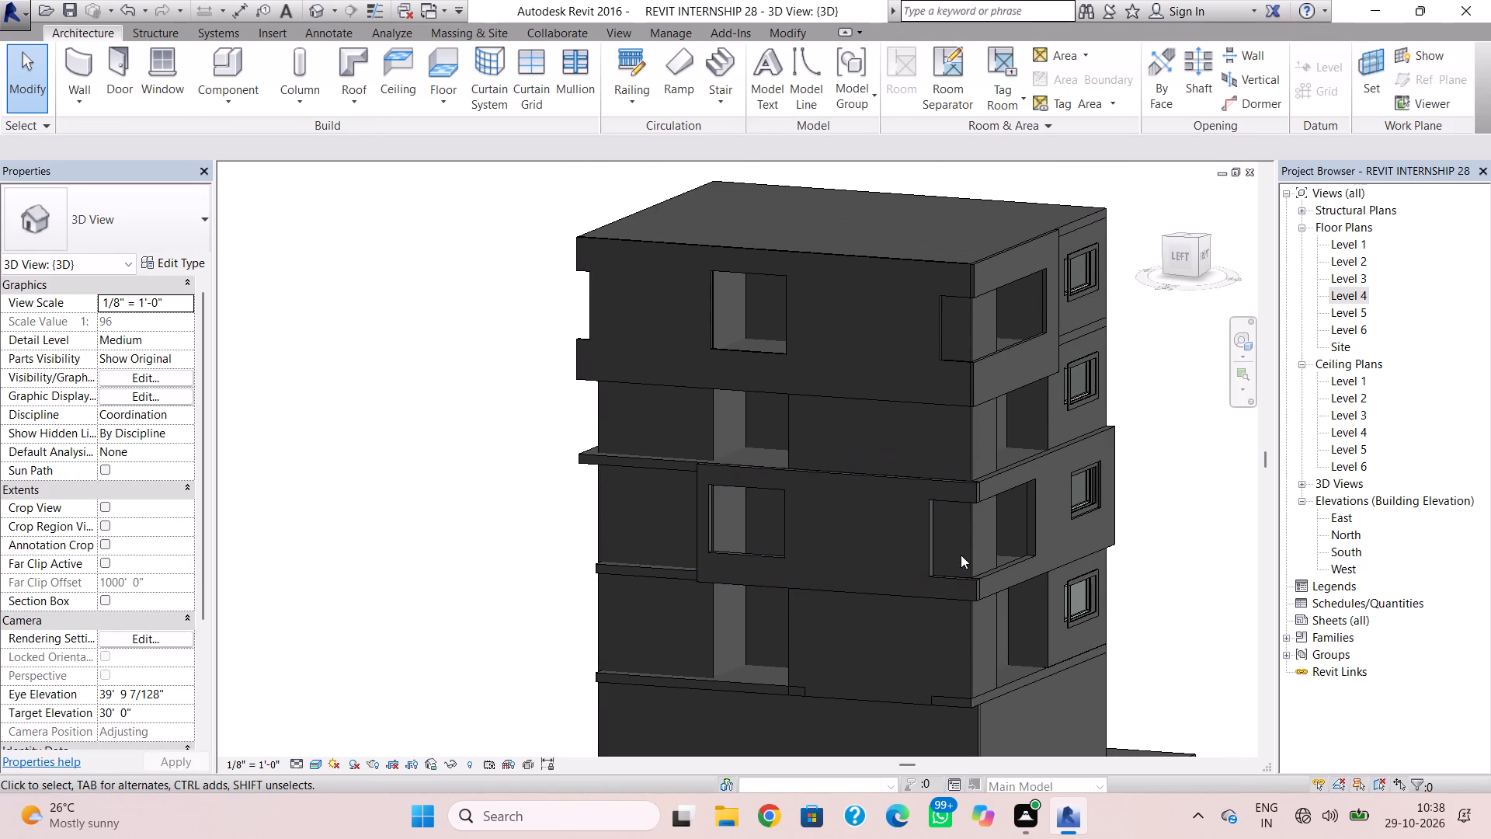
click(965, 527)
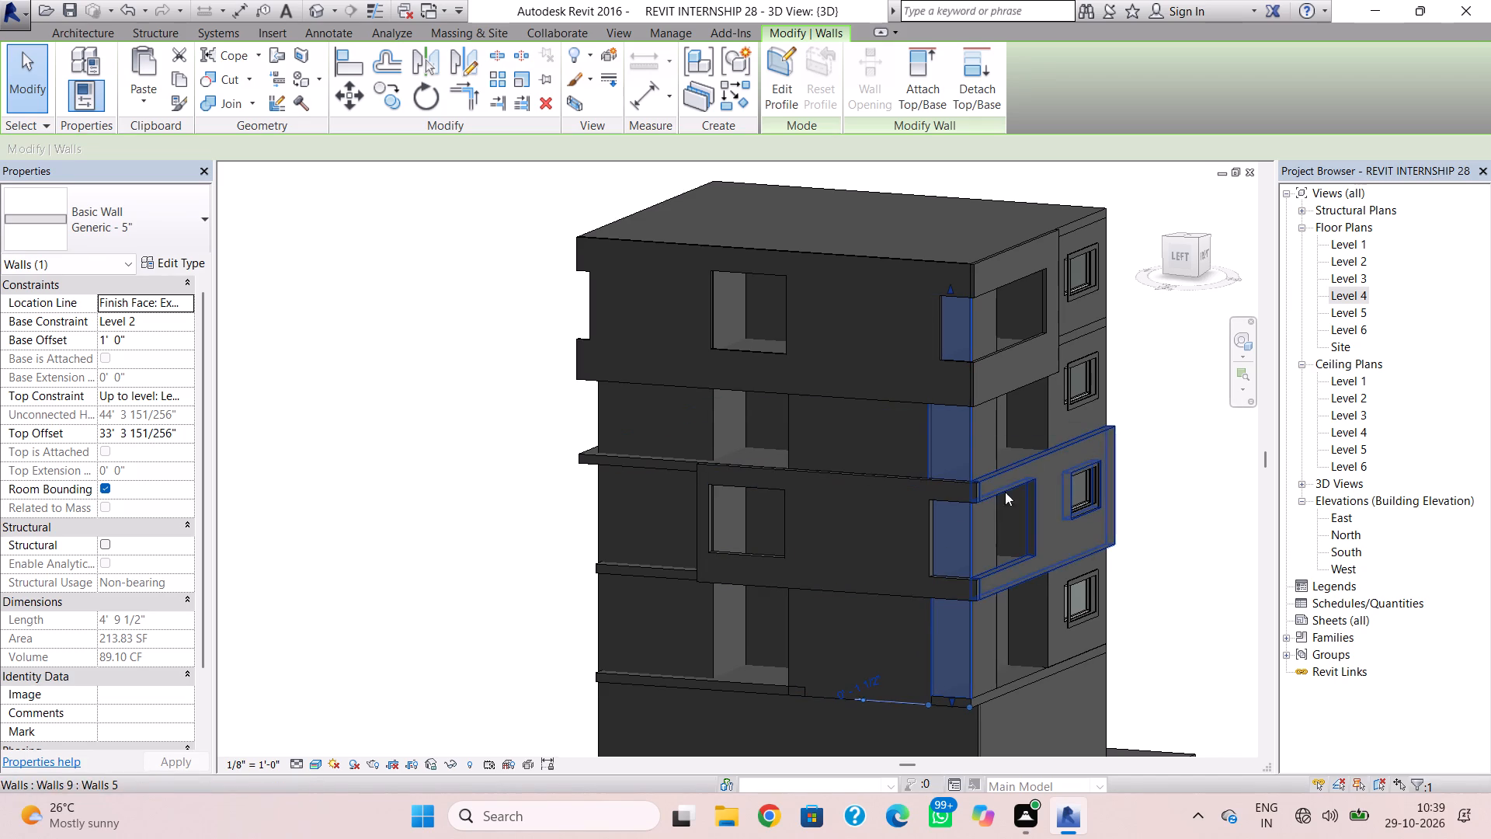
key(Escape)
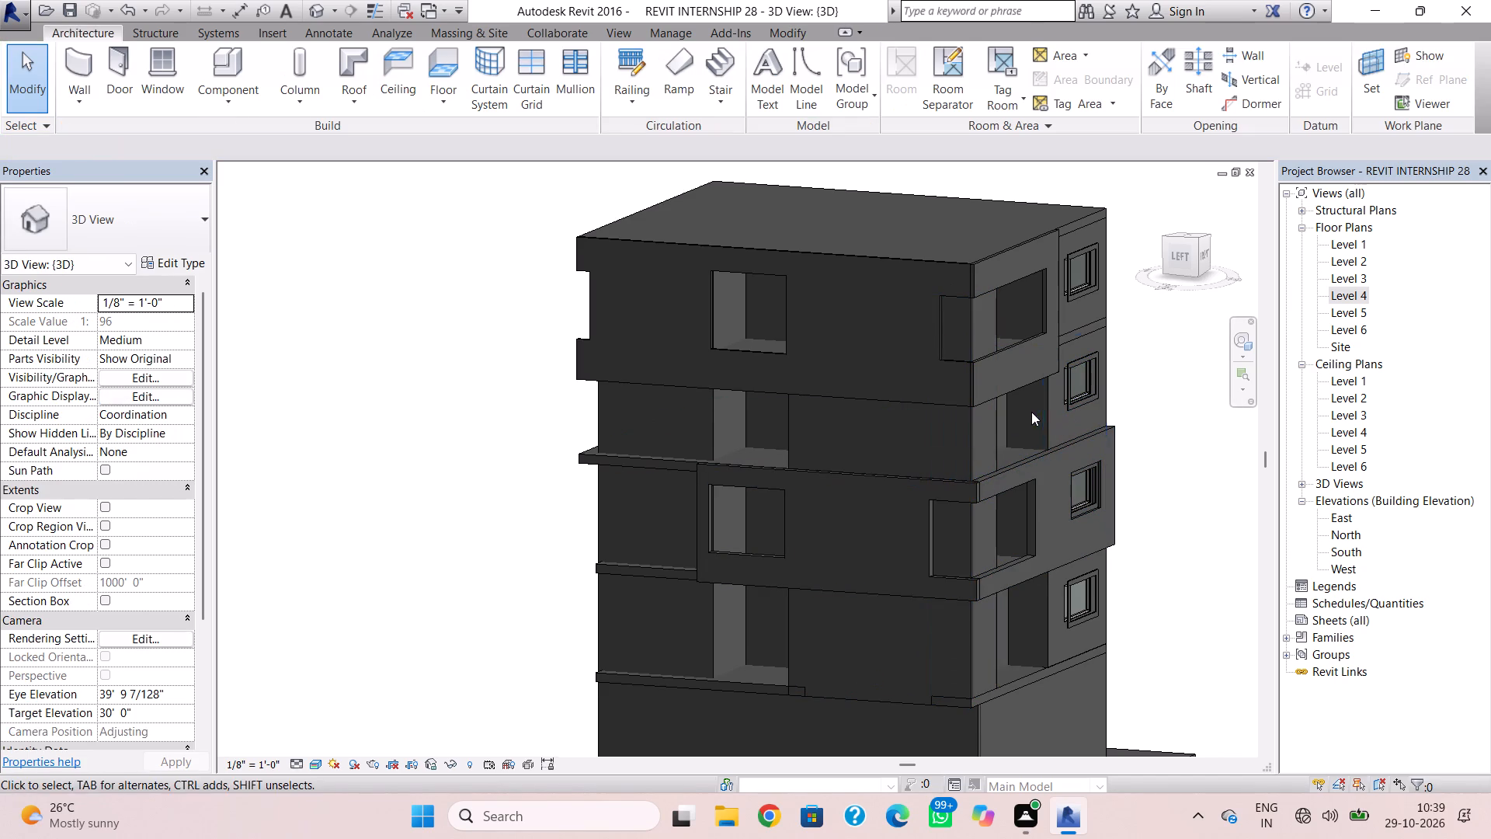
scroll(839, 487, up, 2)
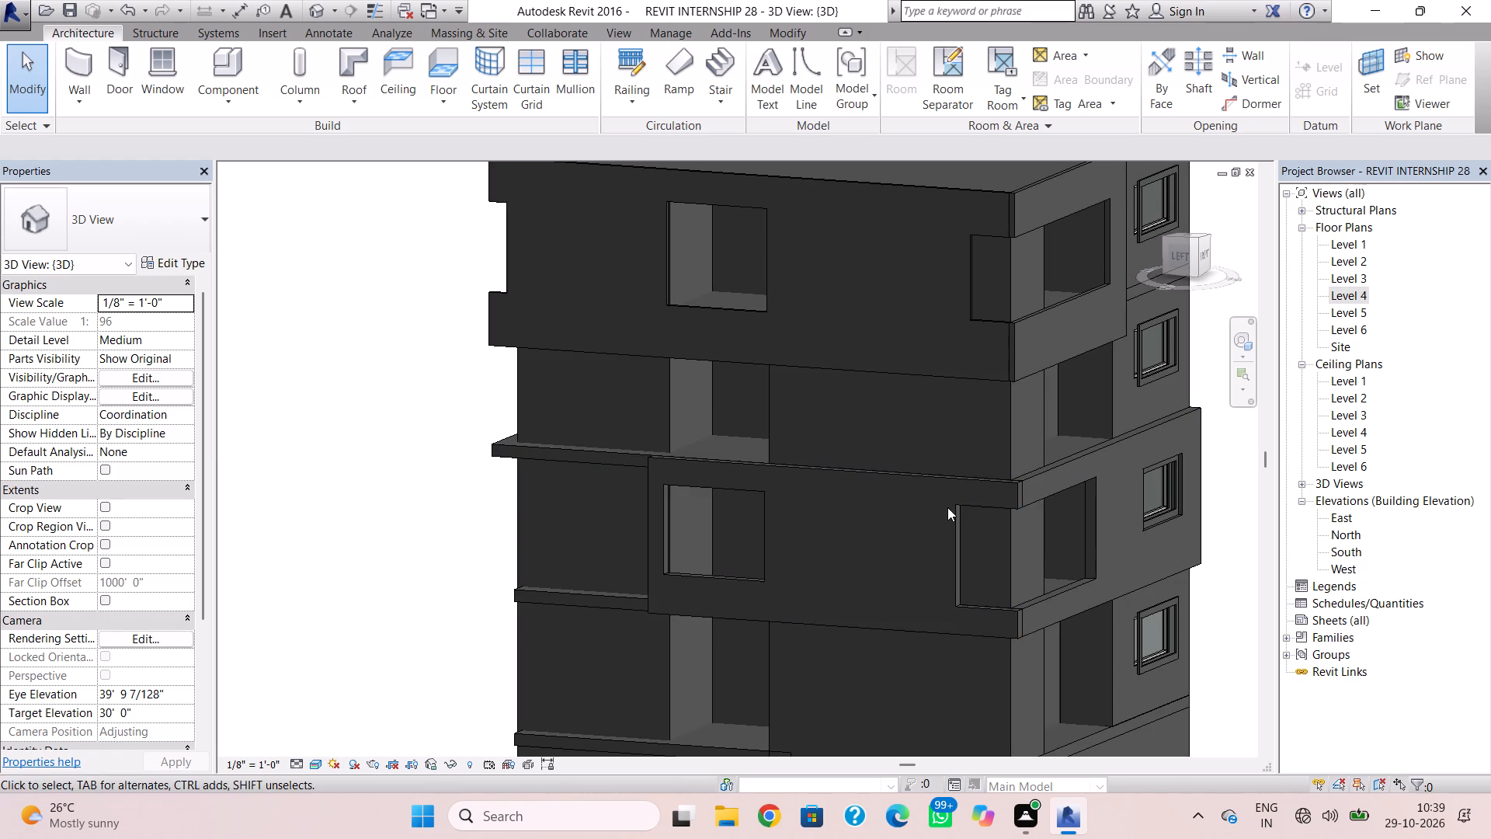
shift+right_drag(1010, 555, 964, 560)
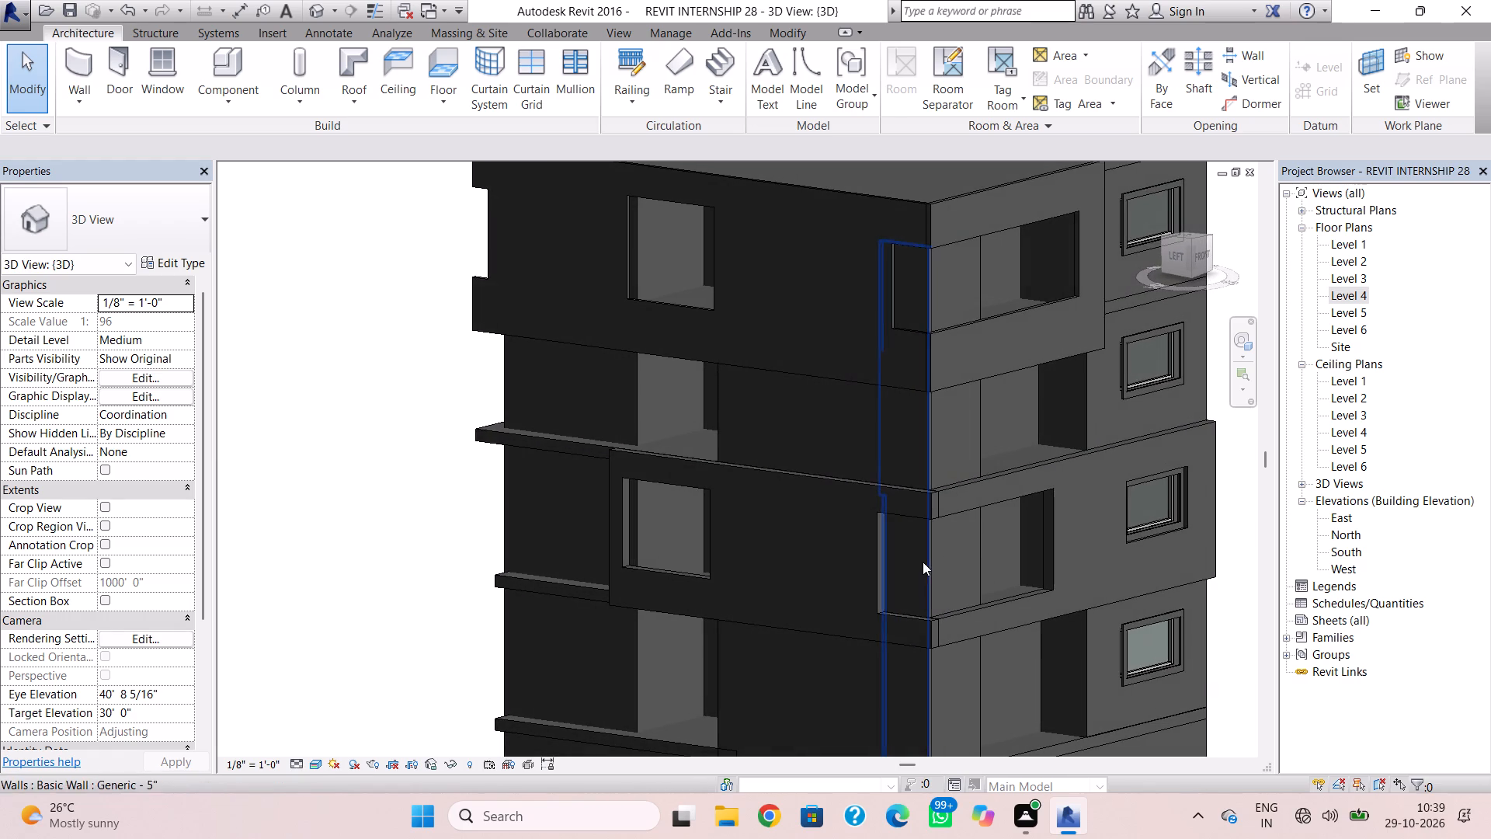
scroll(870, 551, up, 9)
shift+right_drag(940, 541, 899, 551)
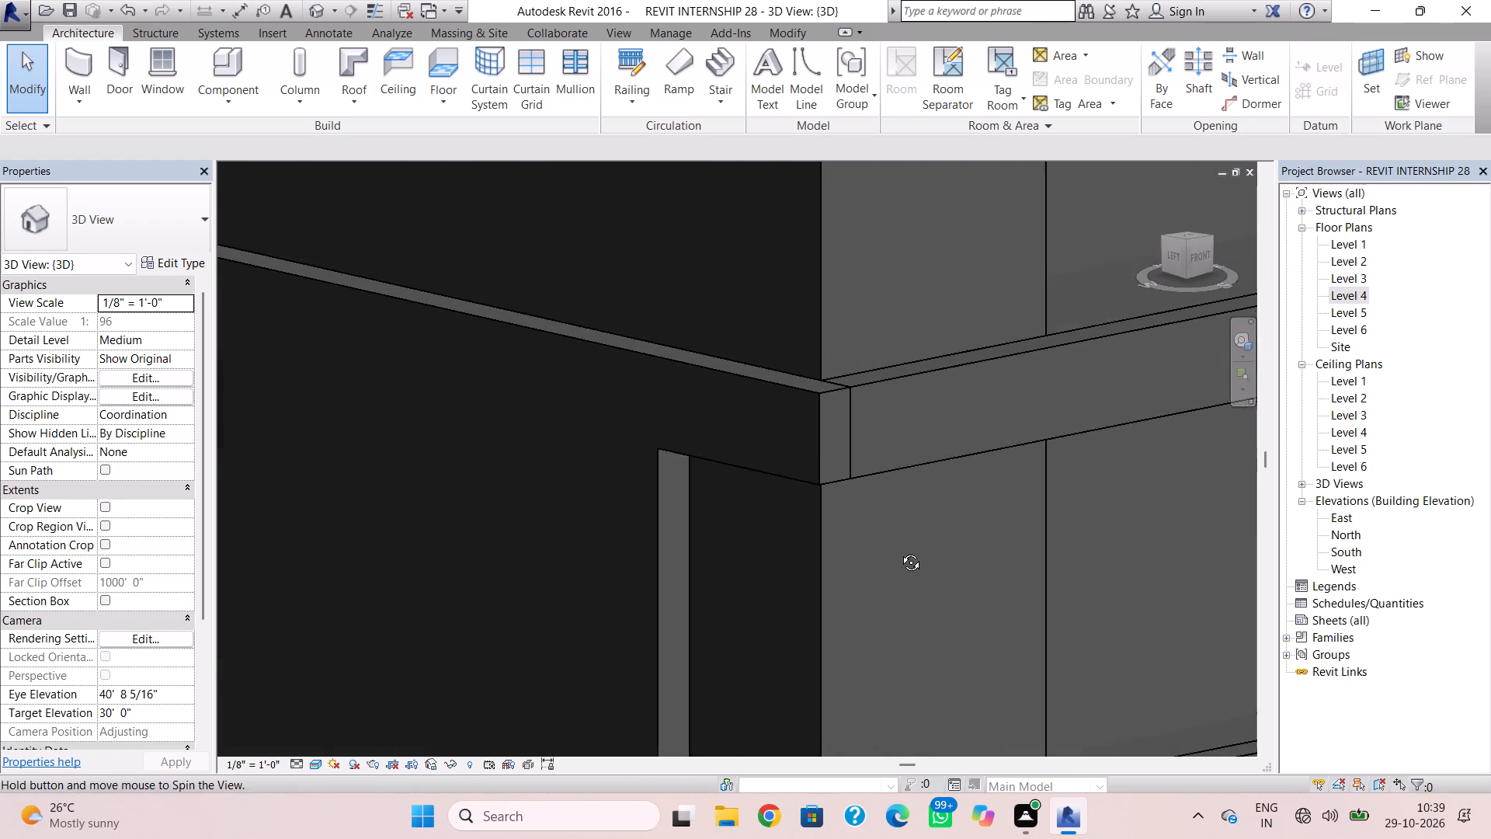
shift+right_drag(899, 551, 925, 512)
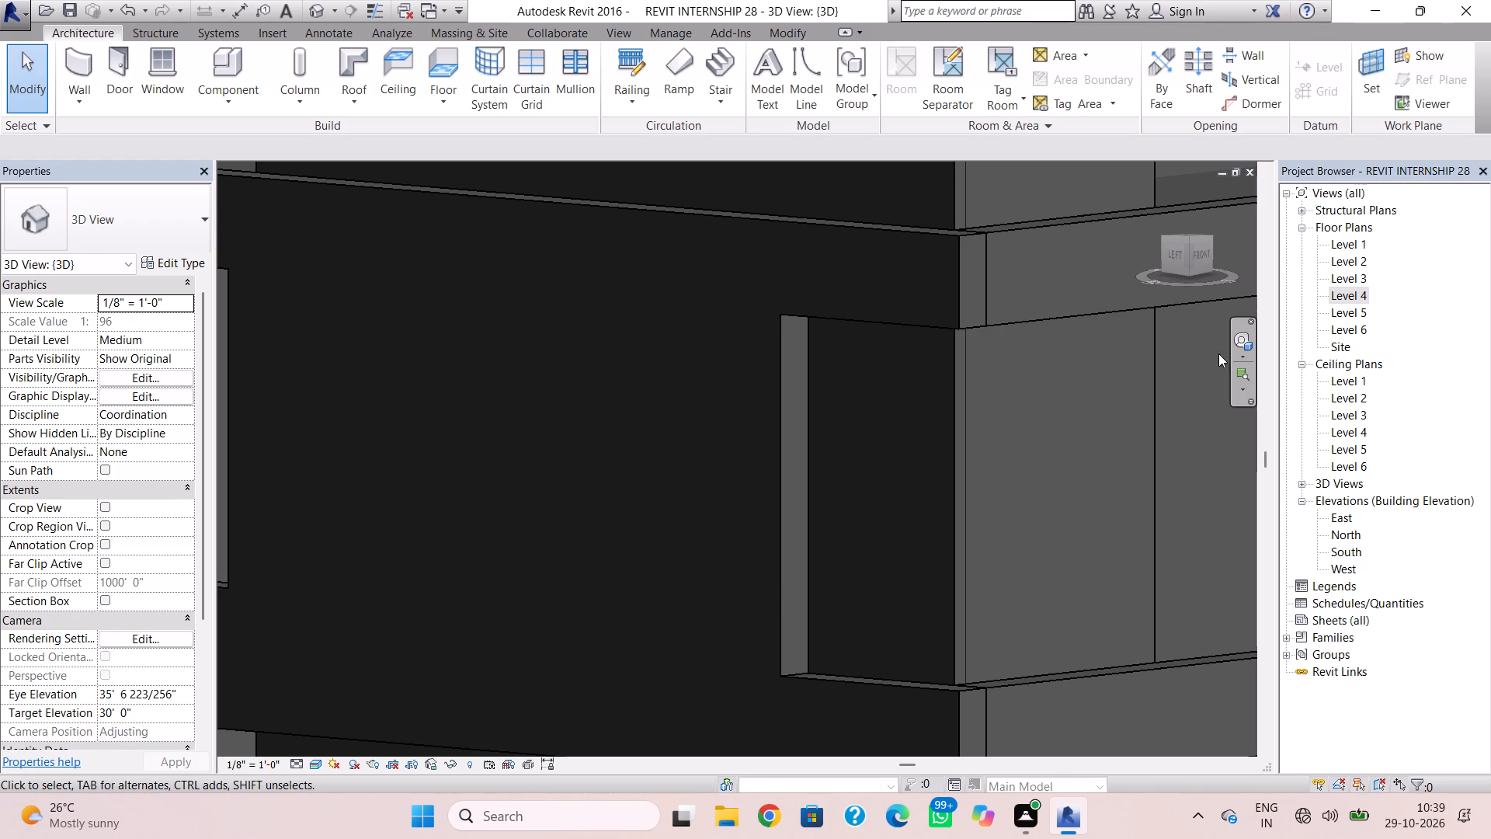
click(1172, 256)
double_click(1176, 251)
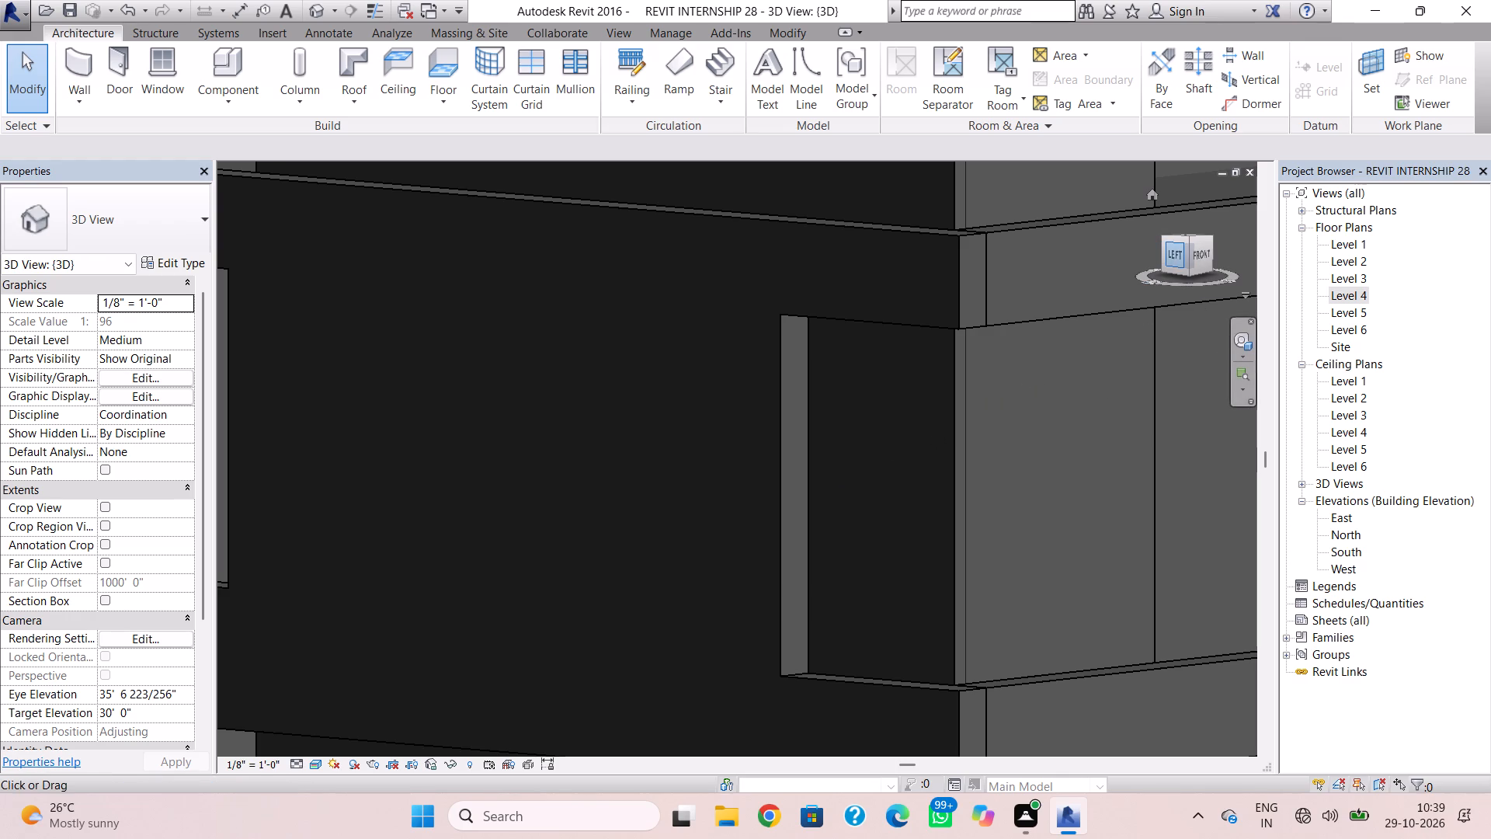
shift+right_drag(902, 496, 996, 451)
scroll(993, 460, down, 2)
middle_drag(918, 510, 368, 600)
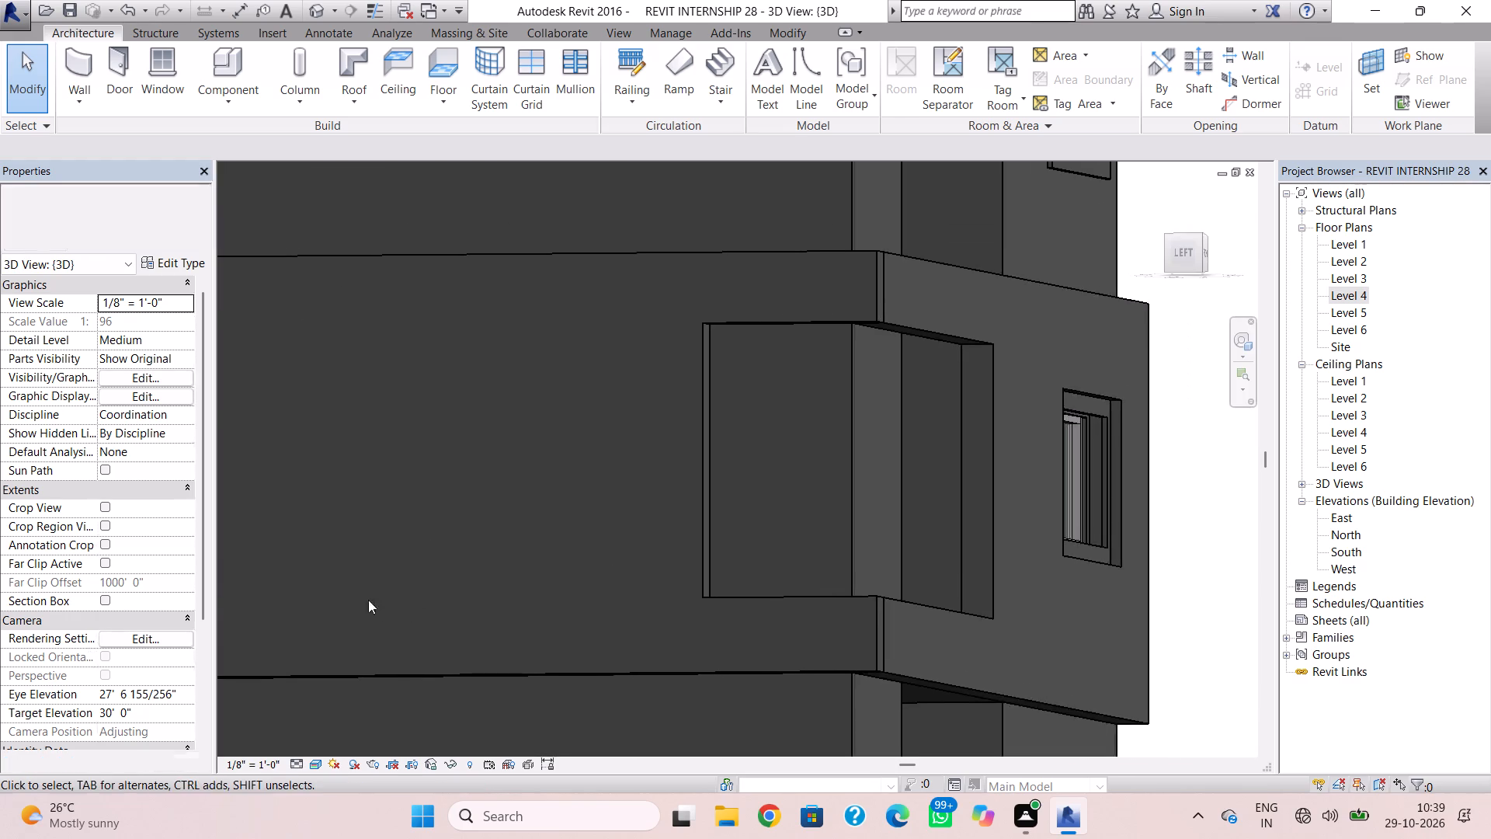
scroll(540, 583, down, 3)
scroll(702, 595, down, 2)
shift+right_drag(758, 566, 773, 560)
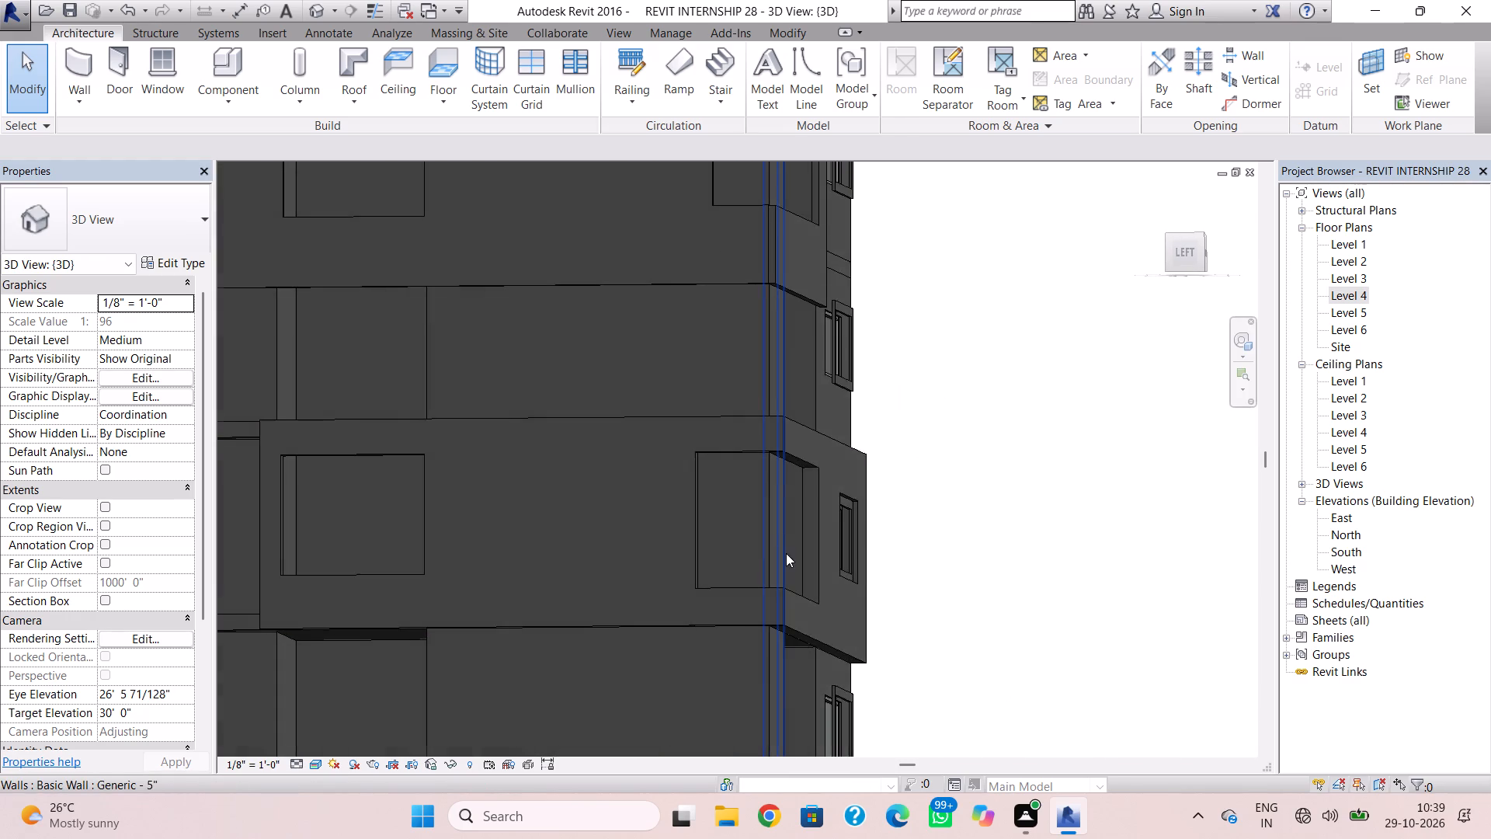
scroll(786, 553, down, 5)
middle_click(827, 550)
shift+right_drag(915, 599, 929, 583)
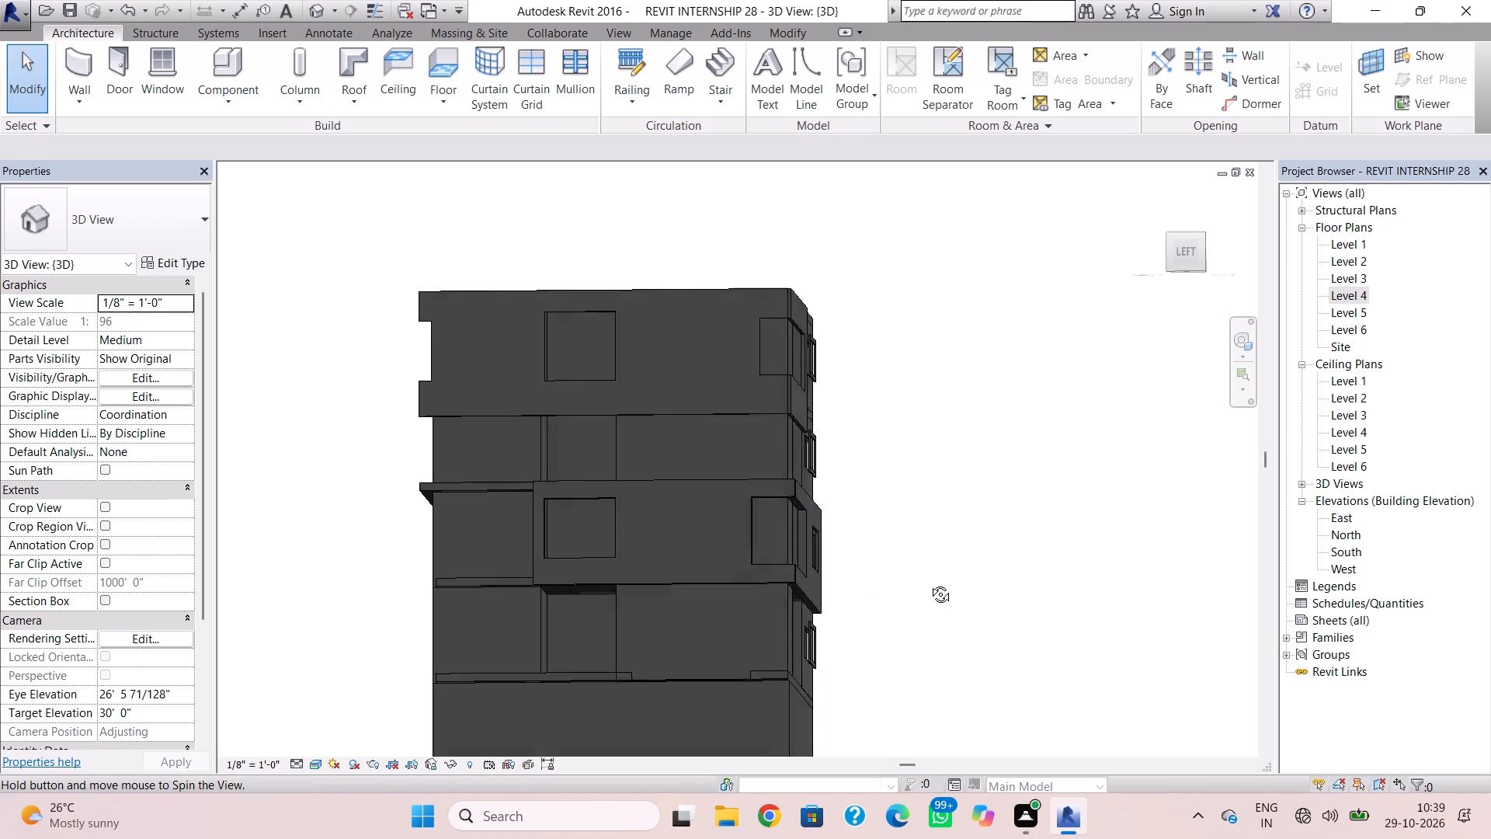
shift+right_drag(929, 583, 940, 604)
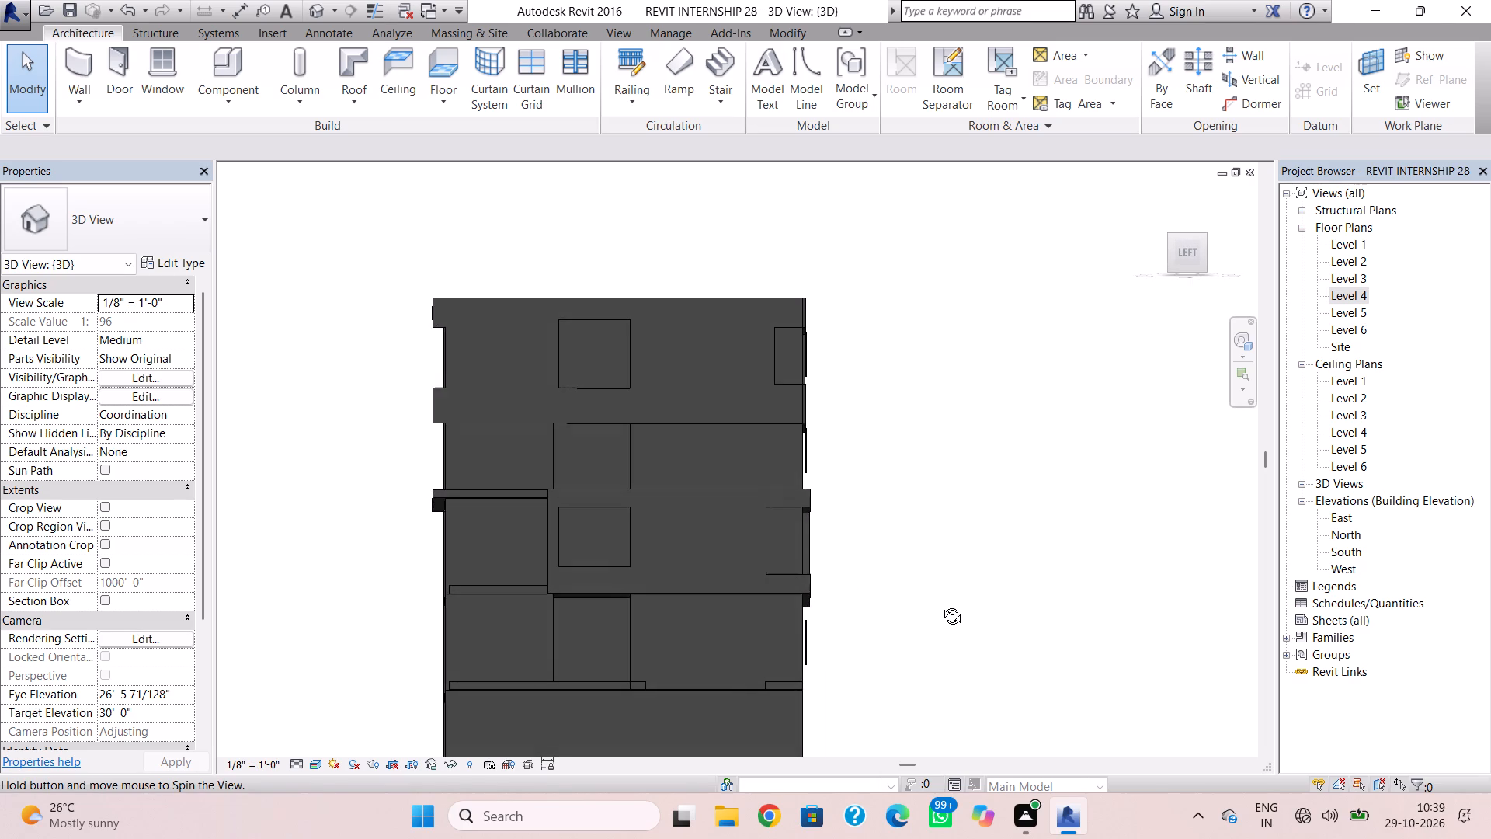
shift+right_drag(940, 604, 937, 620)
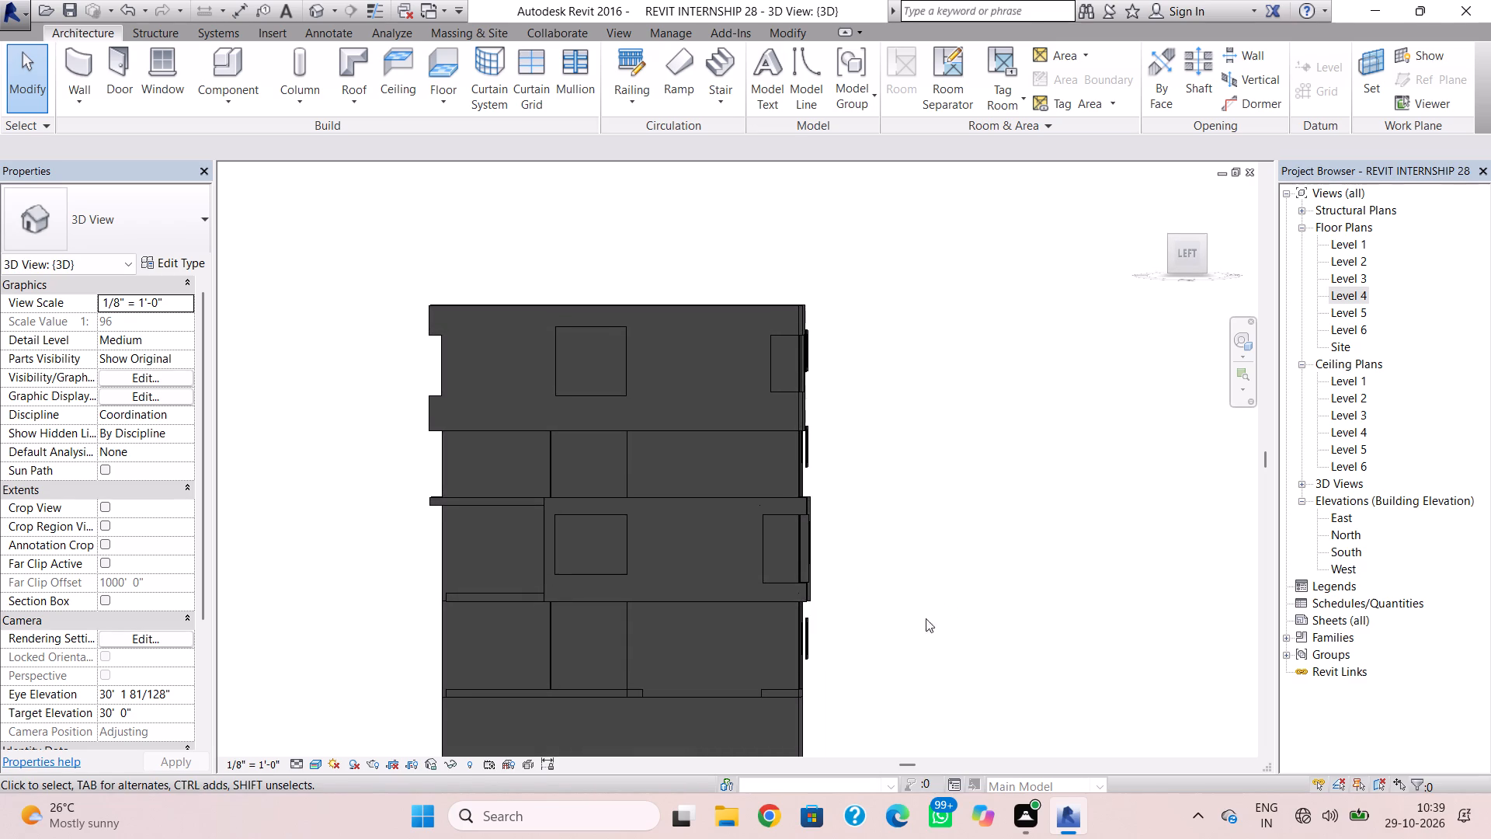
scroll(855, 614, up, 2)
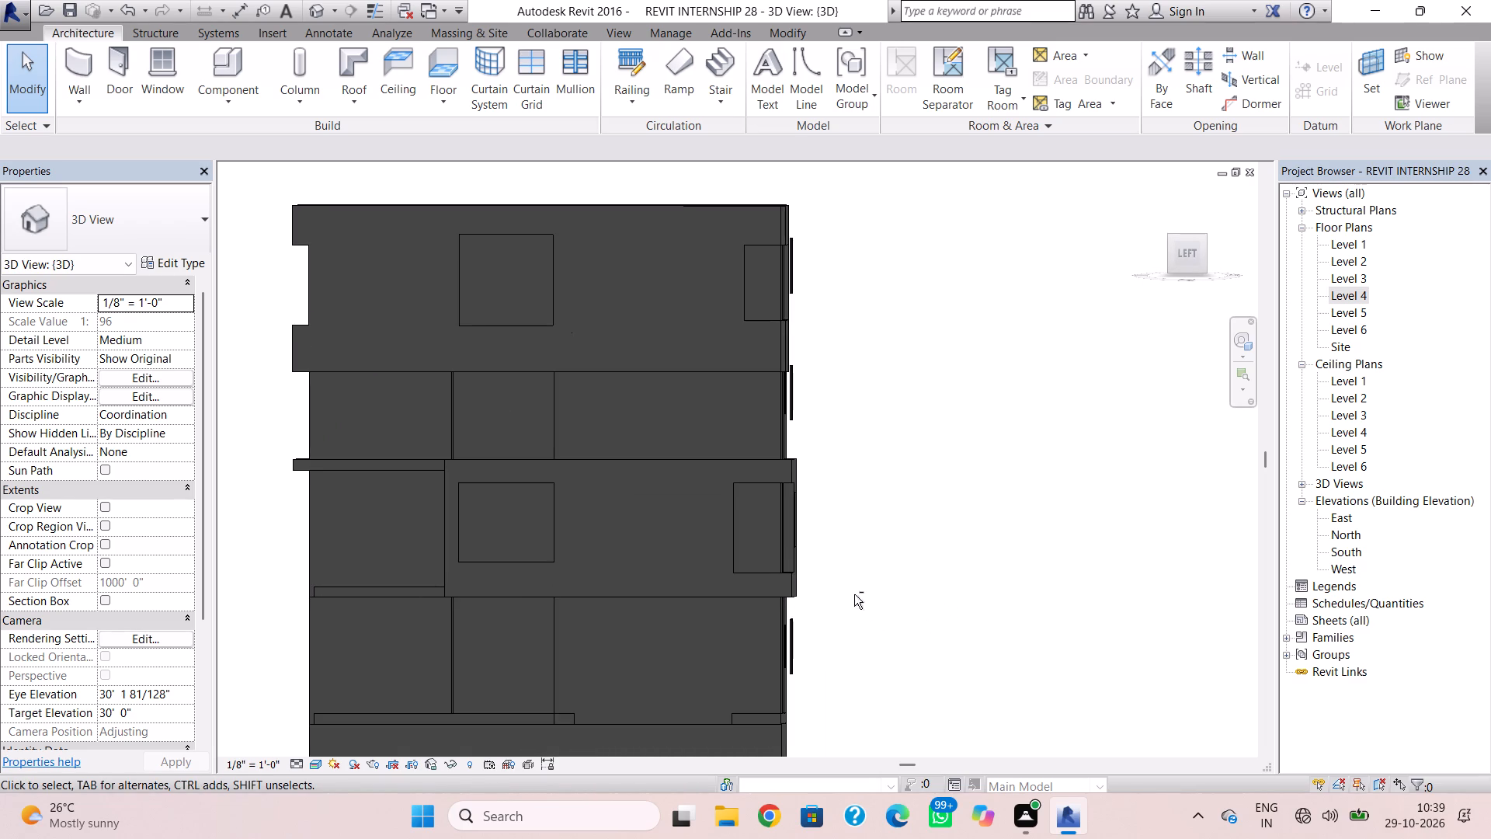
shift+right_drag(854, 594, 613, 641)
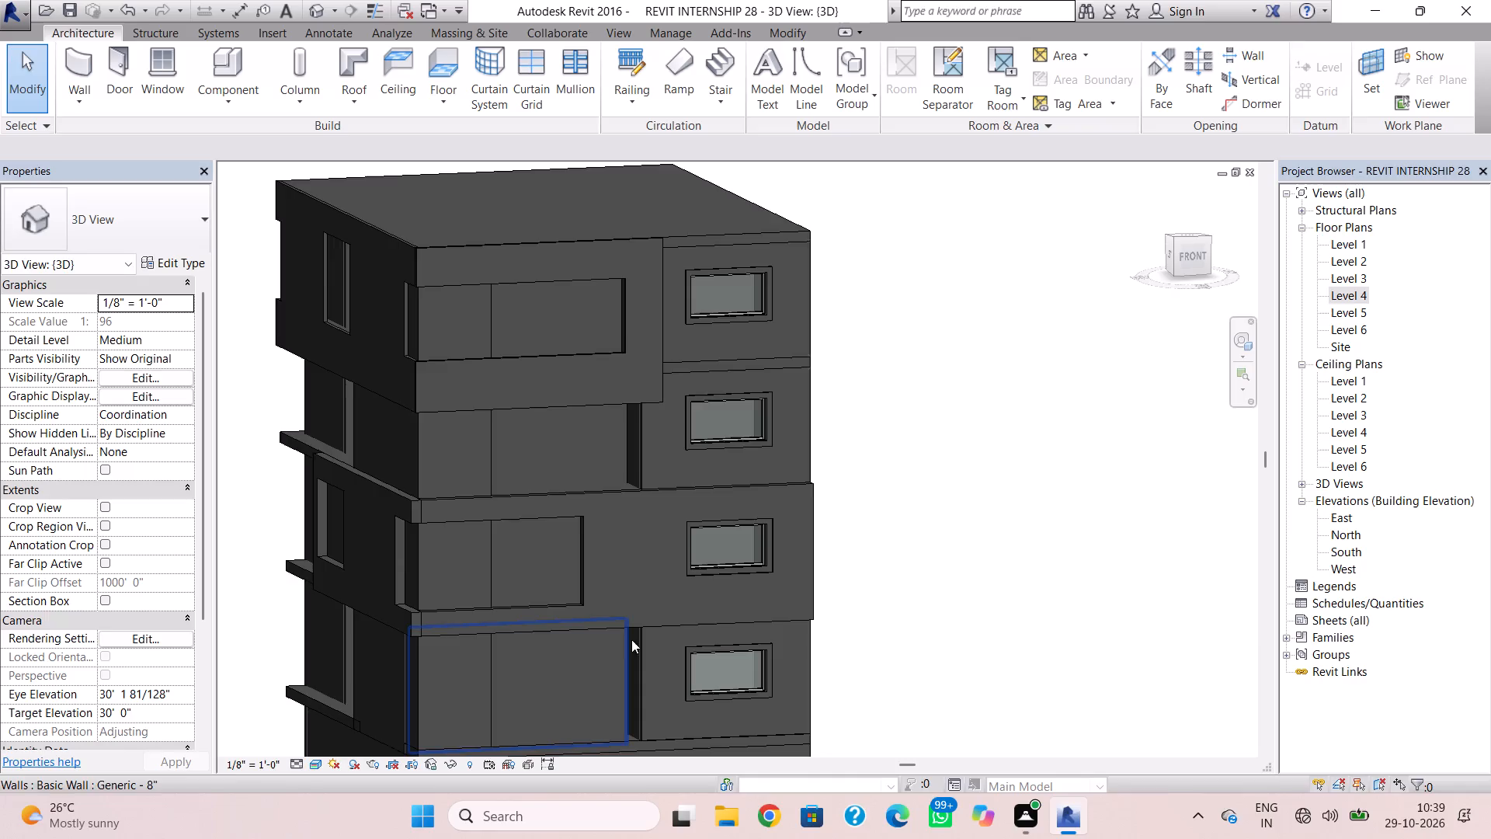
Pull in the outer face of the in-place frame around the Level 2 front window so it projects less from the wall.
click(696, 646)
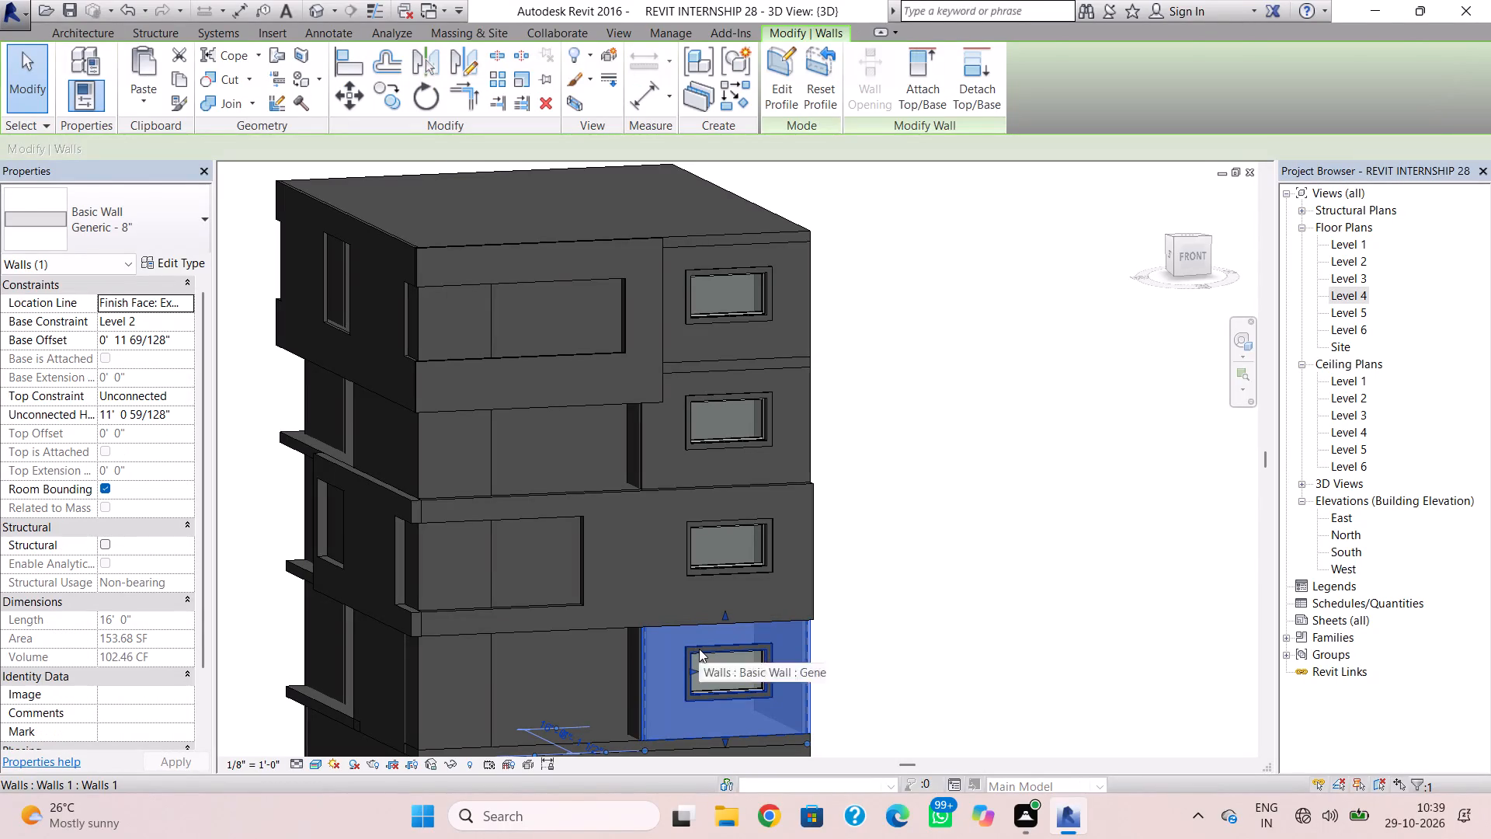
key(Escape)
scroll(699, 649, up, 3)
click(701, 642)
shift+right_drag(745, 681, 979, 673)
scroll(764, 672, up, 8)
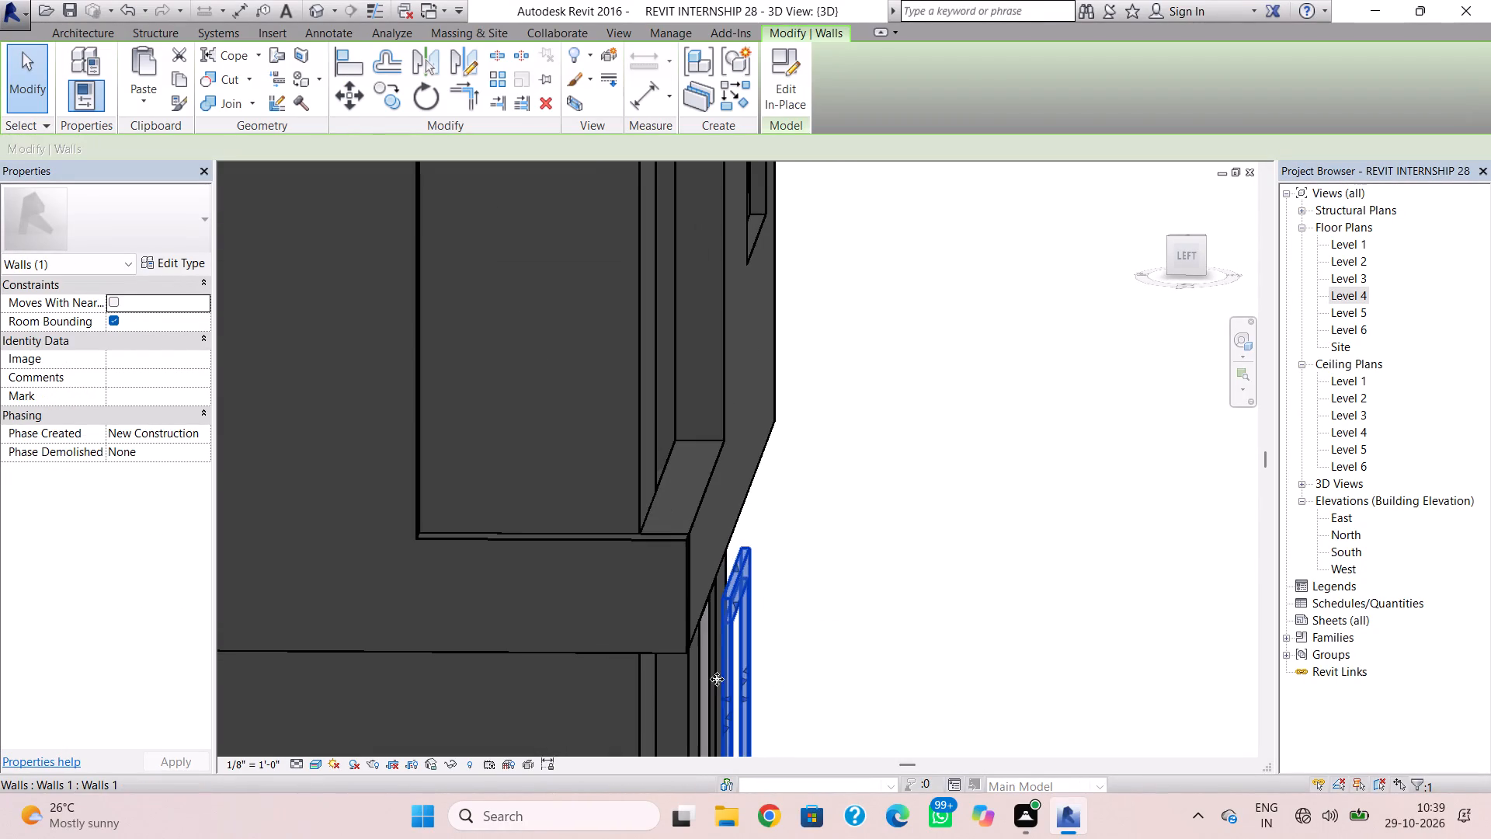
drag(725, 698, 711, 707)
drag(747, 694, 723, 705)
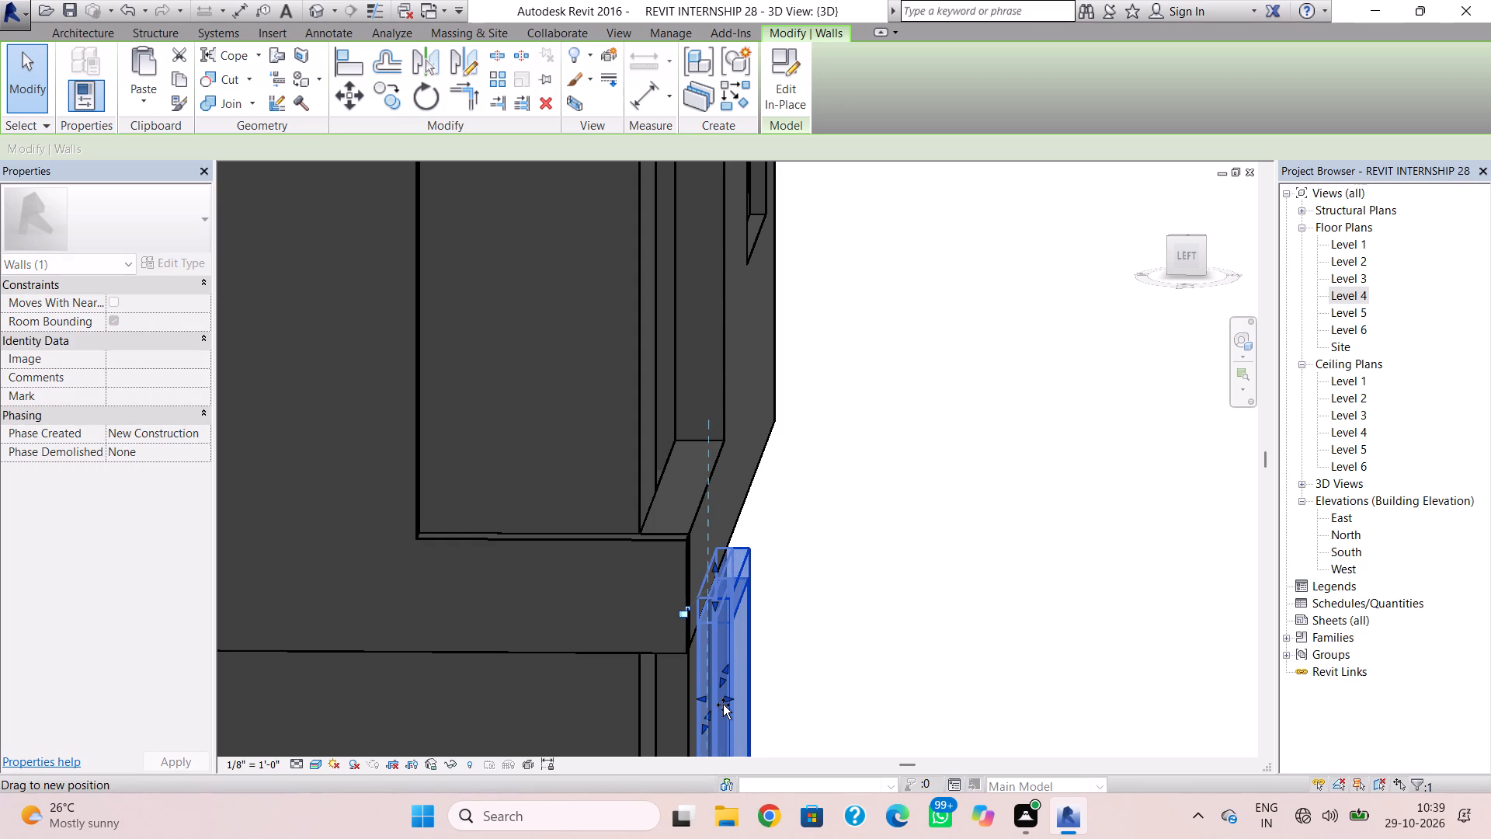
drag(723, 705, 721, 706)
click(815, 661)
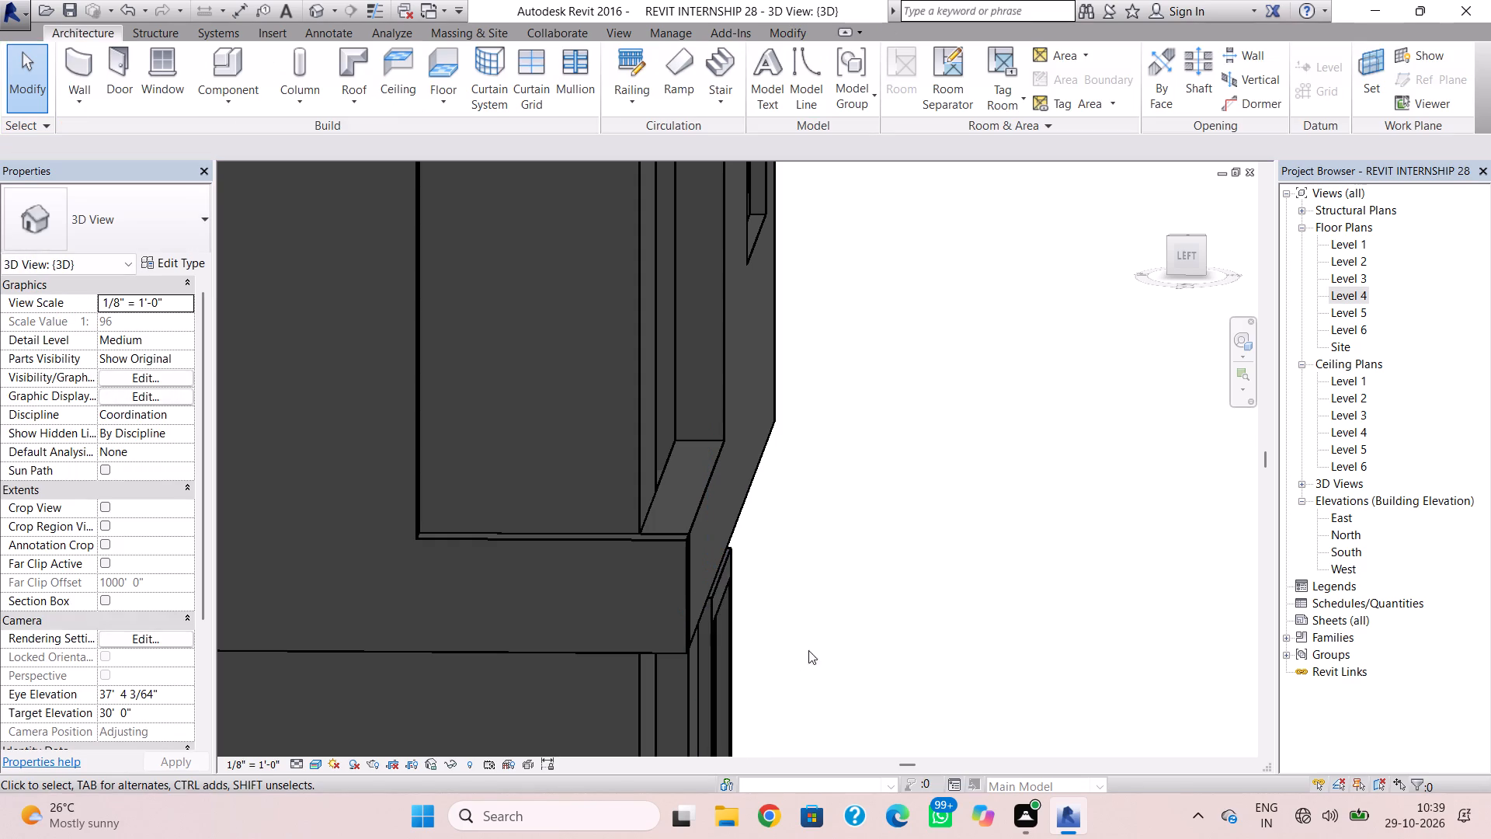
Pull in the outer face of the in-place frame around the Level 4 front window so it projects less from the wall.
scroll(761, 554, down, 1)
middle_drag(767, 636, 770, 734)
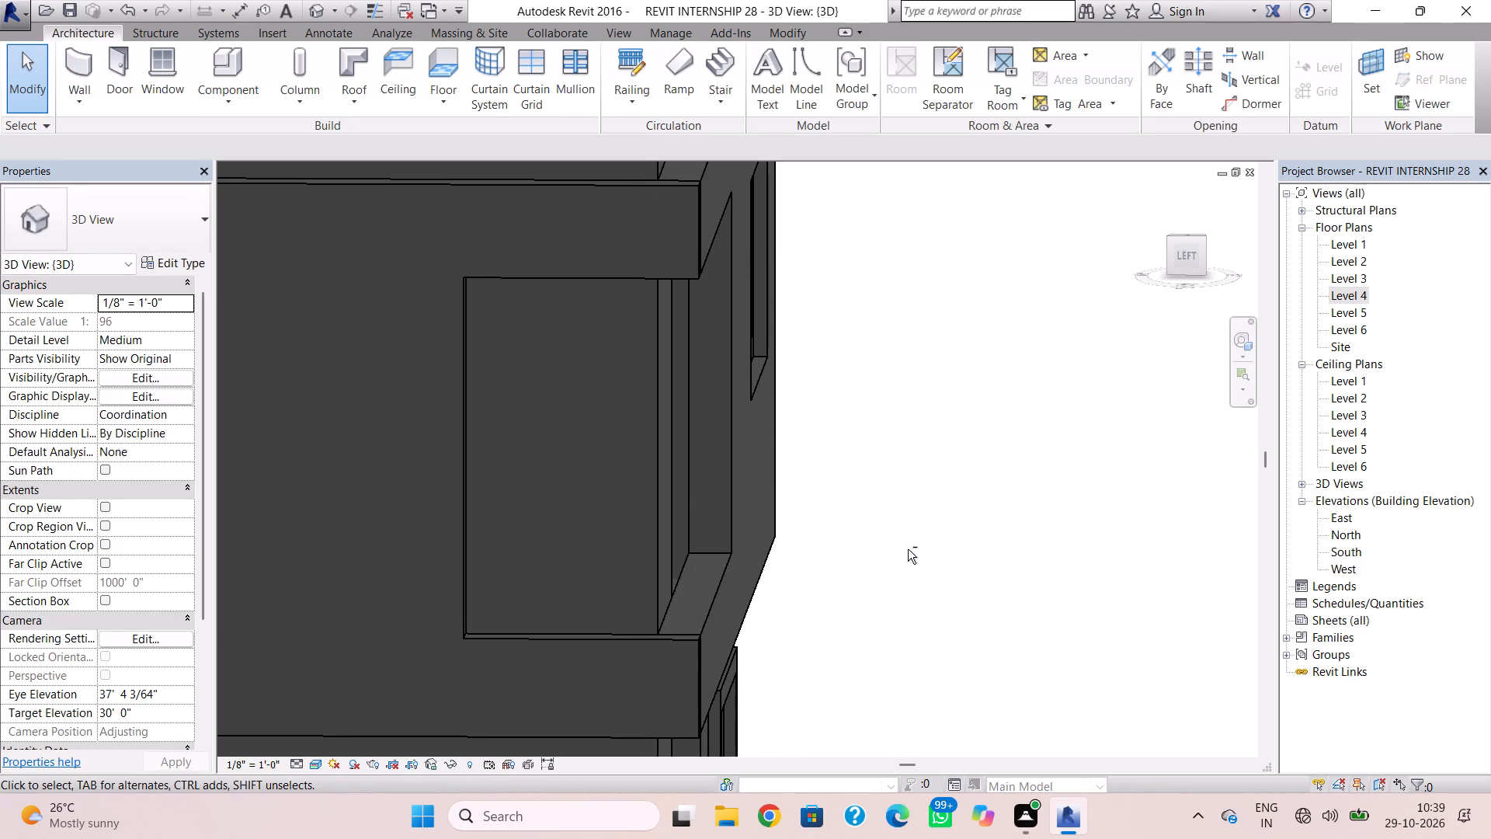
shift+right_drag(864, 547, 706, 559)
scroll(746, 513, down, 4)
scroll(809, 521, up, 1)
scroll(811, 528, down, 4)
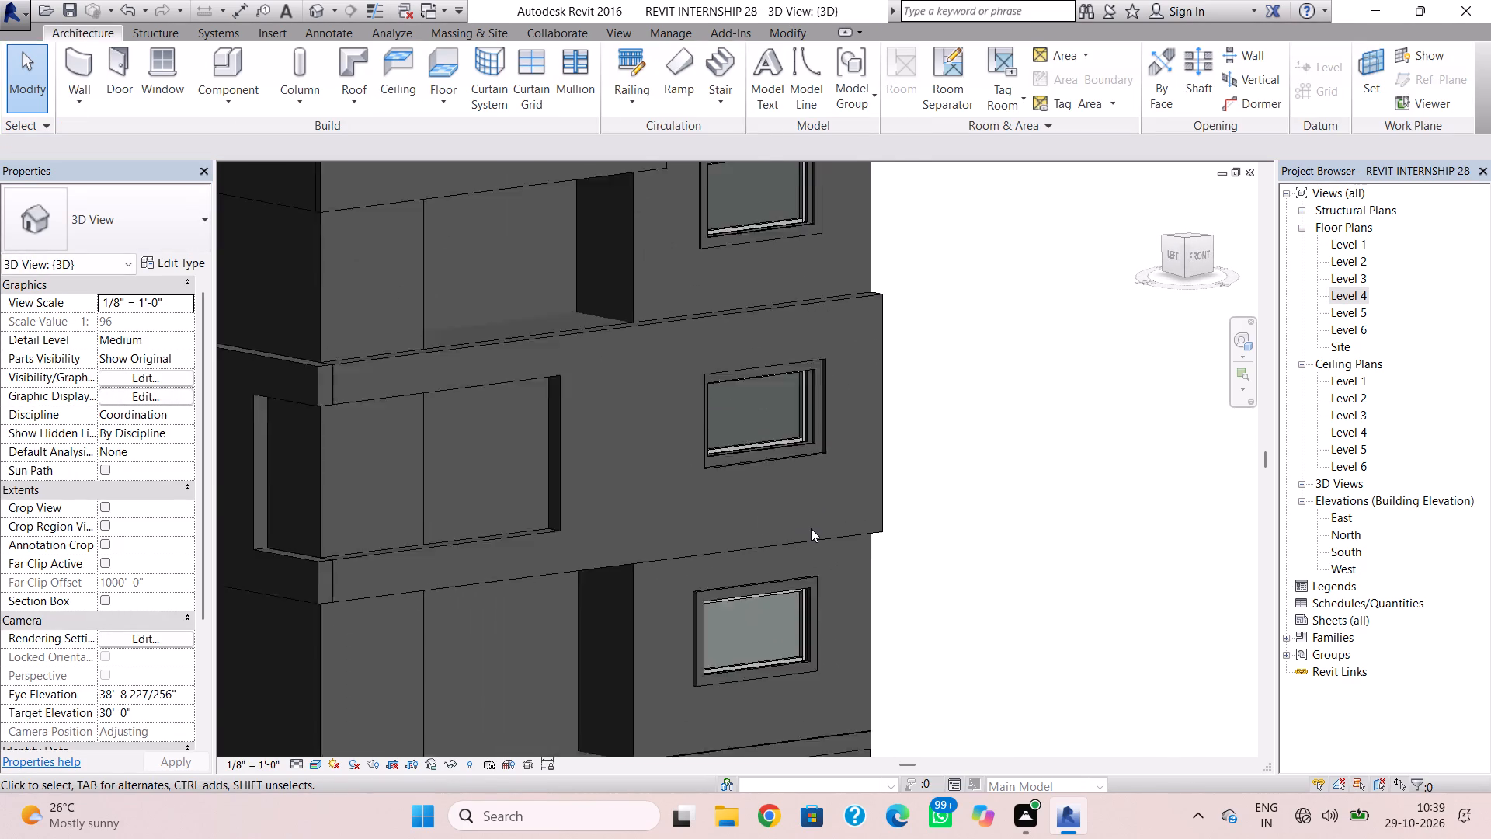
scroll(811, 528, down, 6)
shift+right_drag(808, 460, 971, 425)
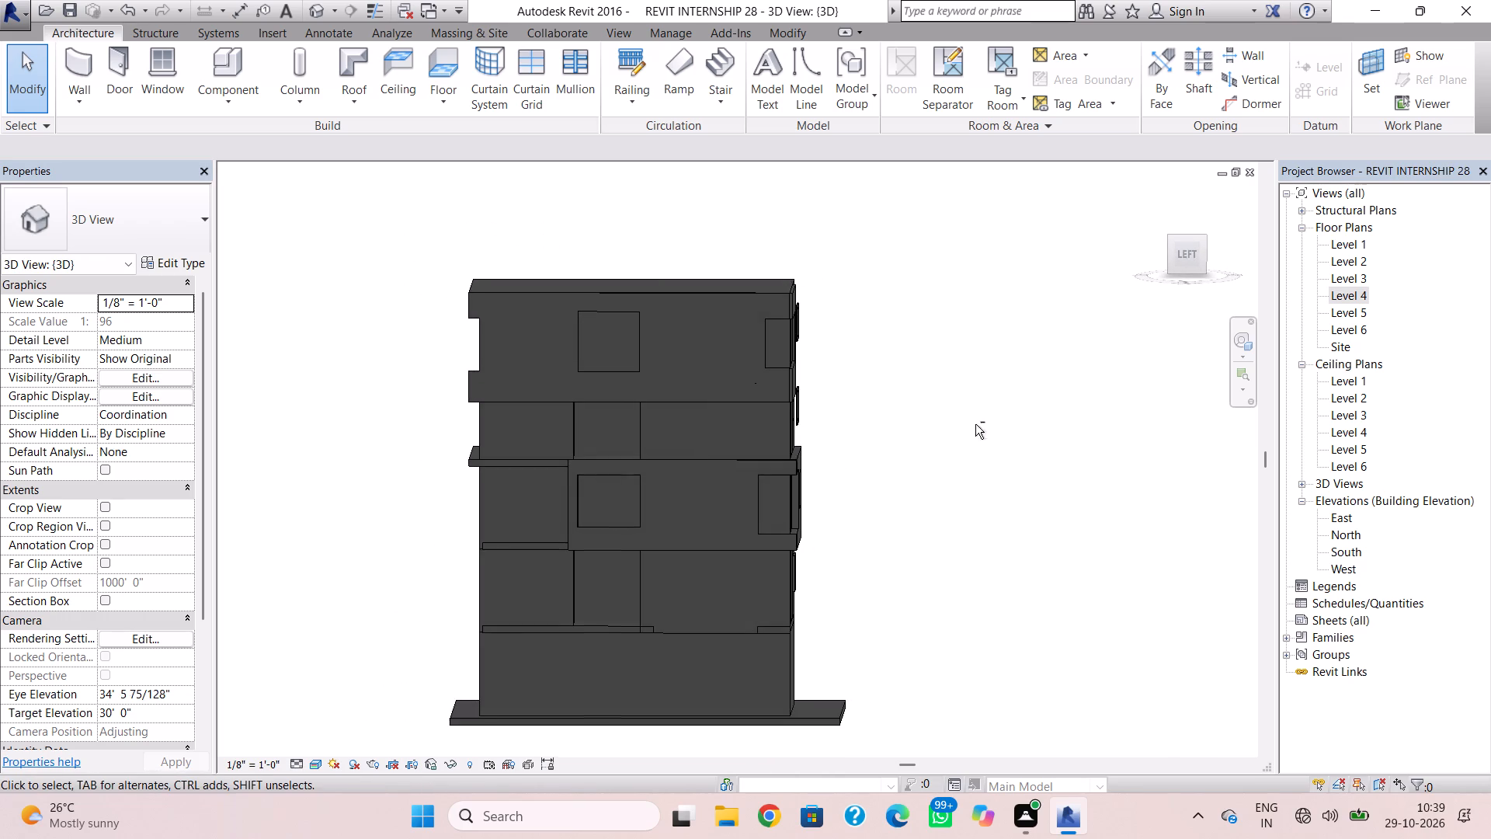
scroll(870, 428, up, 4)
scroll(741, 422, up, 3)
middle_drag(739, 455, 751, 649)
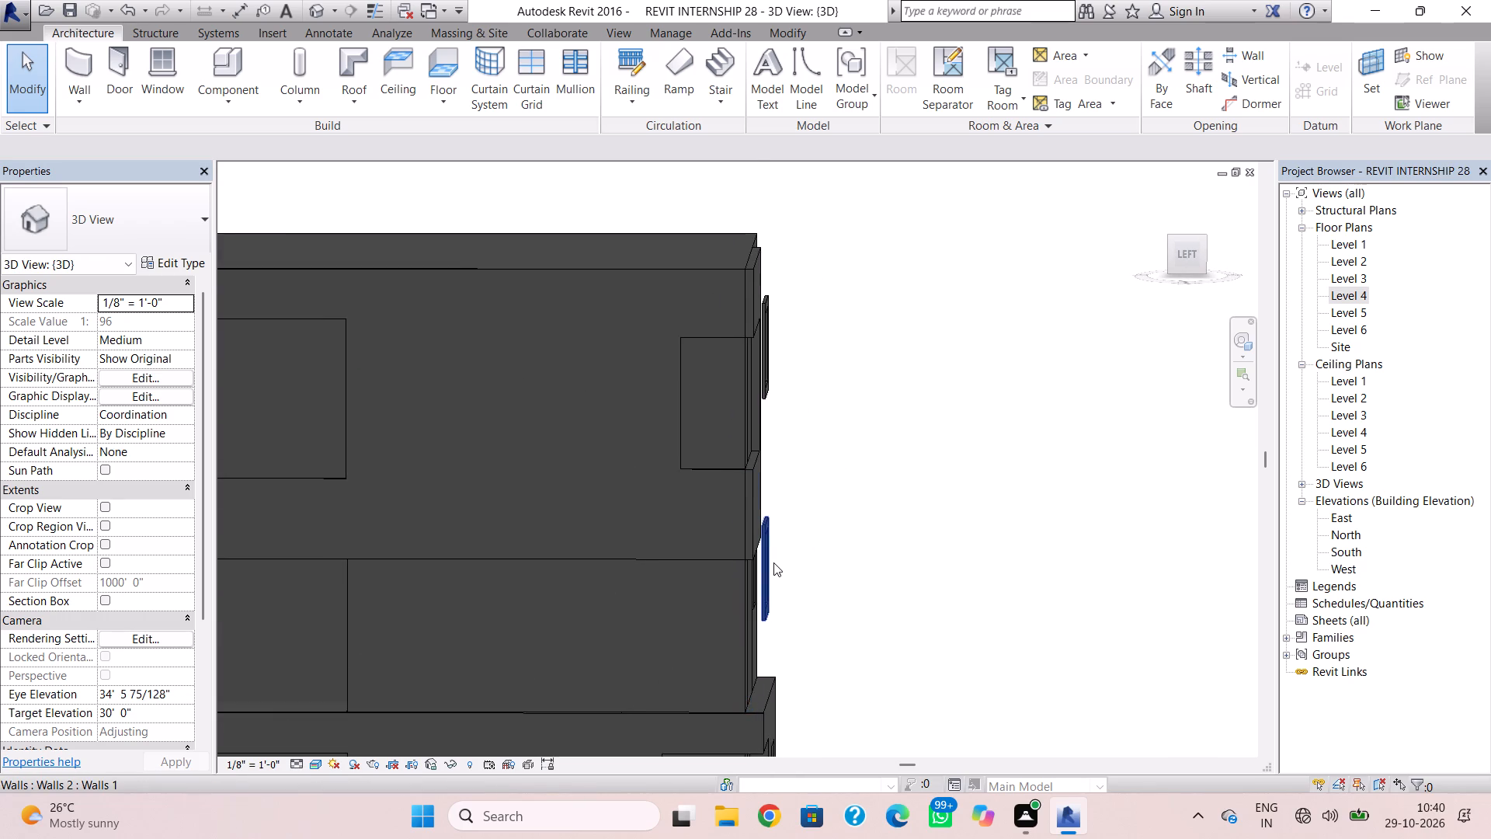
scroll(773, 562, up, 6)
click(767, 567)
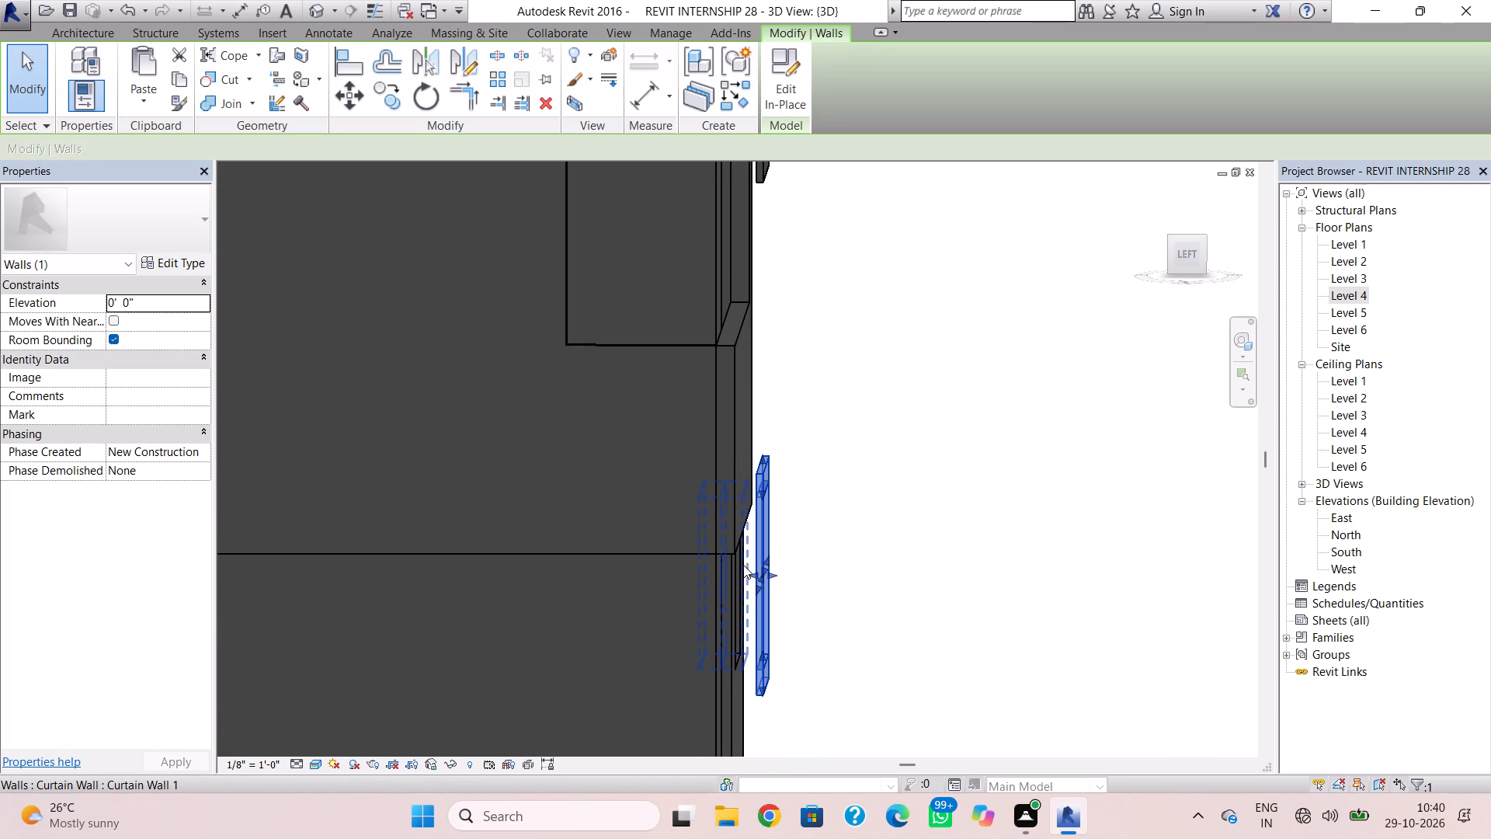
scroll(743, 565, up, 1)
shift+right_drag(841, 594, 827, 642)
drag(756, 575, 737, 589)
scroll(770, 583, up, 2)
drag(773, 576, 761, 583)
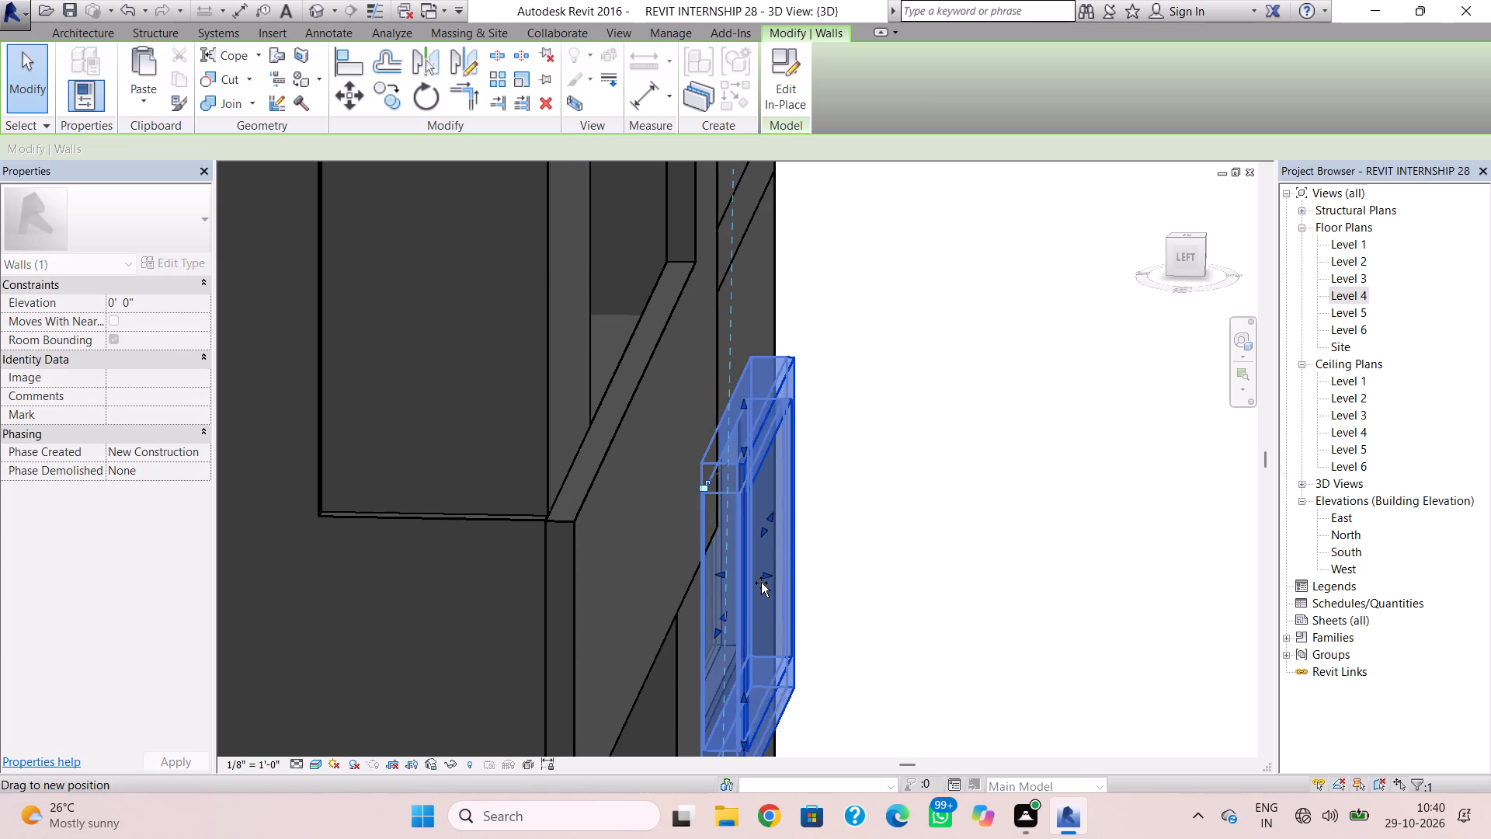
drag(761, 583, 750, 585)
click(857, 565)
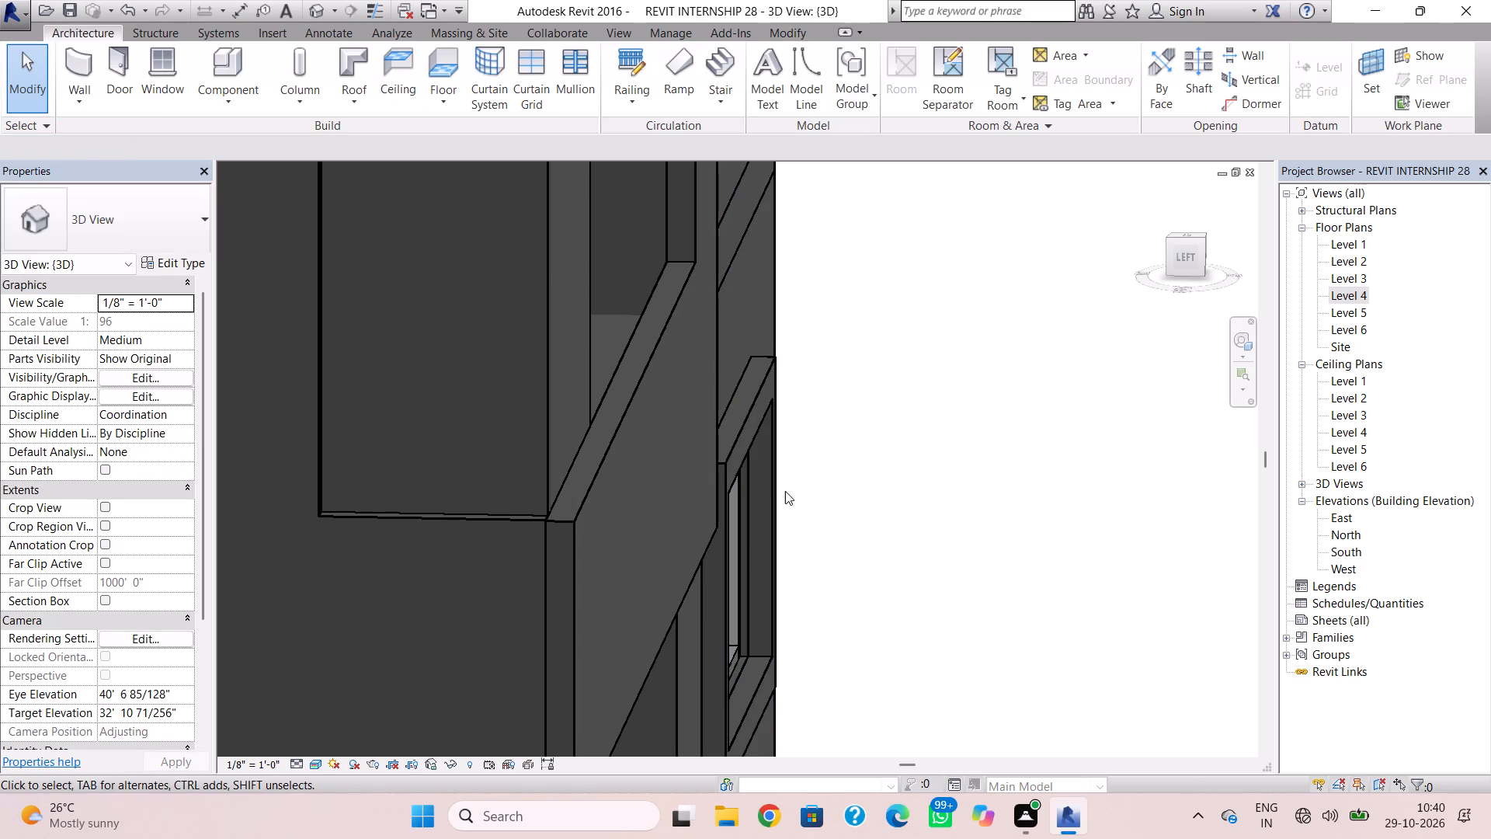
Pull in the outer face of the in-place frame around the top-storey front window so it projects less from the wall.
middle_drag(787, 489, 864, 770)
scroll(808, 536, down, 1)
middle_drag(818, 472, 840, 740)
scroll(820, 484, down, 1)
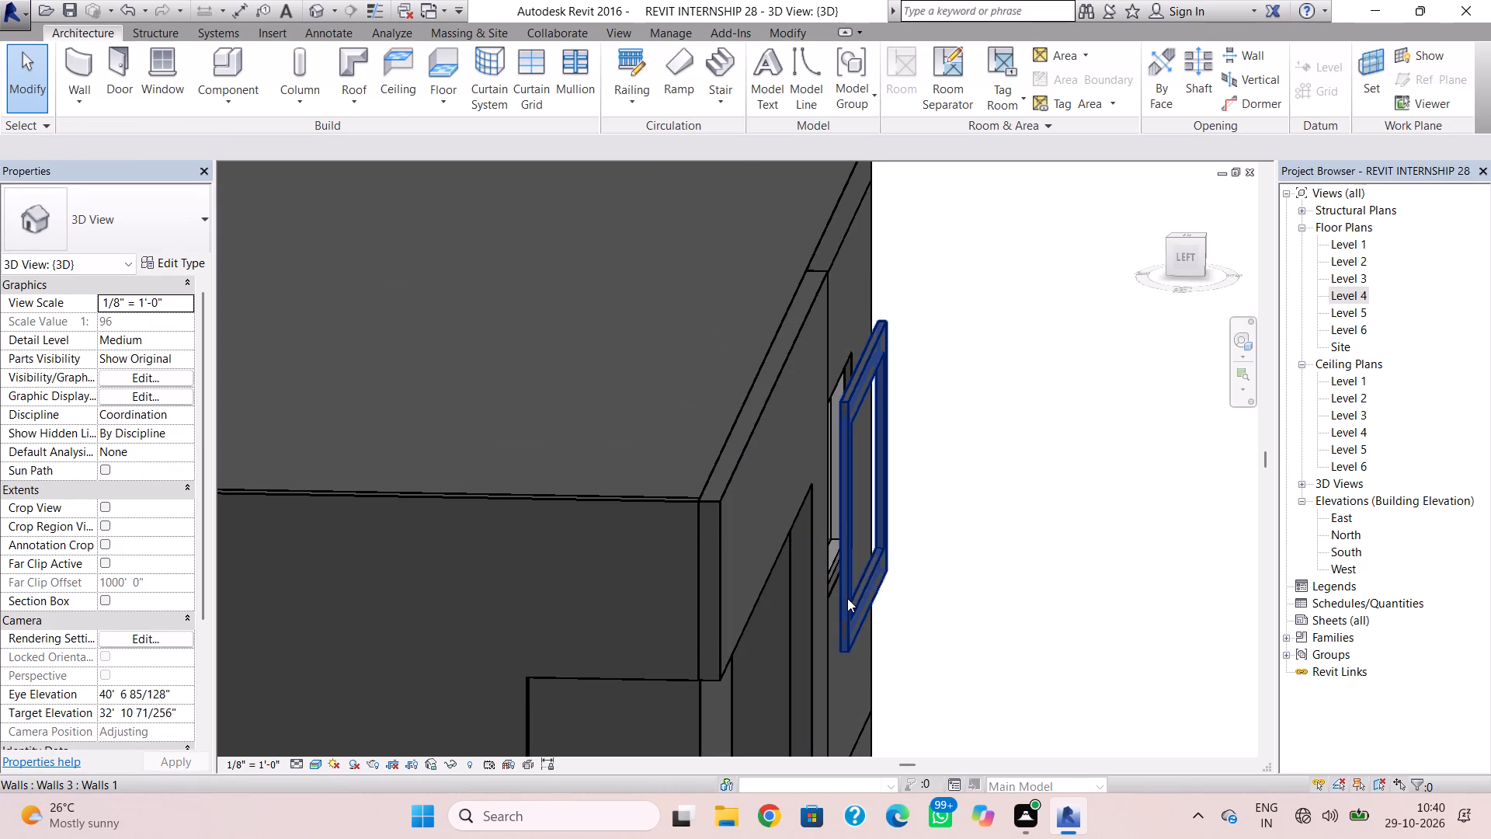
click(847, 598)
drag(855, 484, 836, 489)
drag(874, 485, 853, 494)
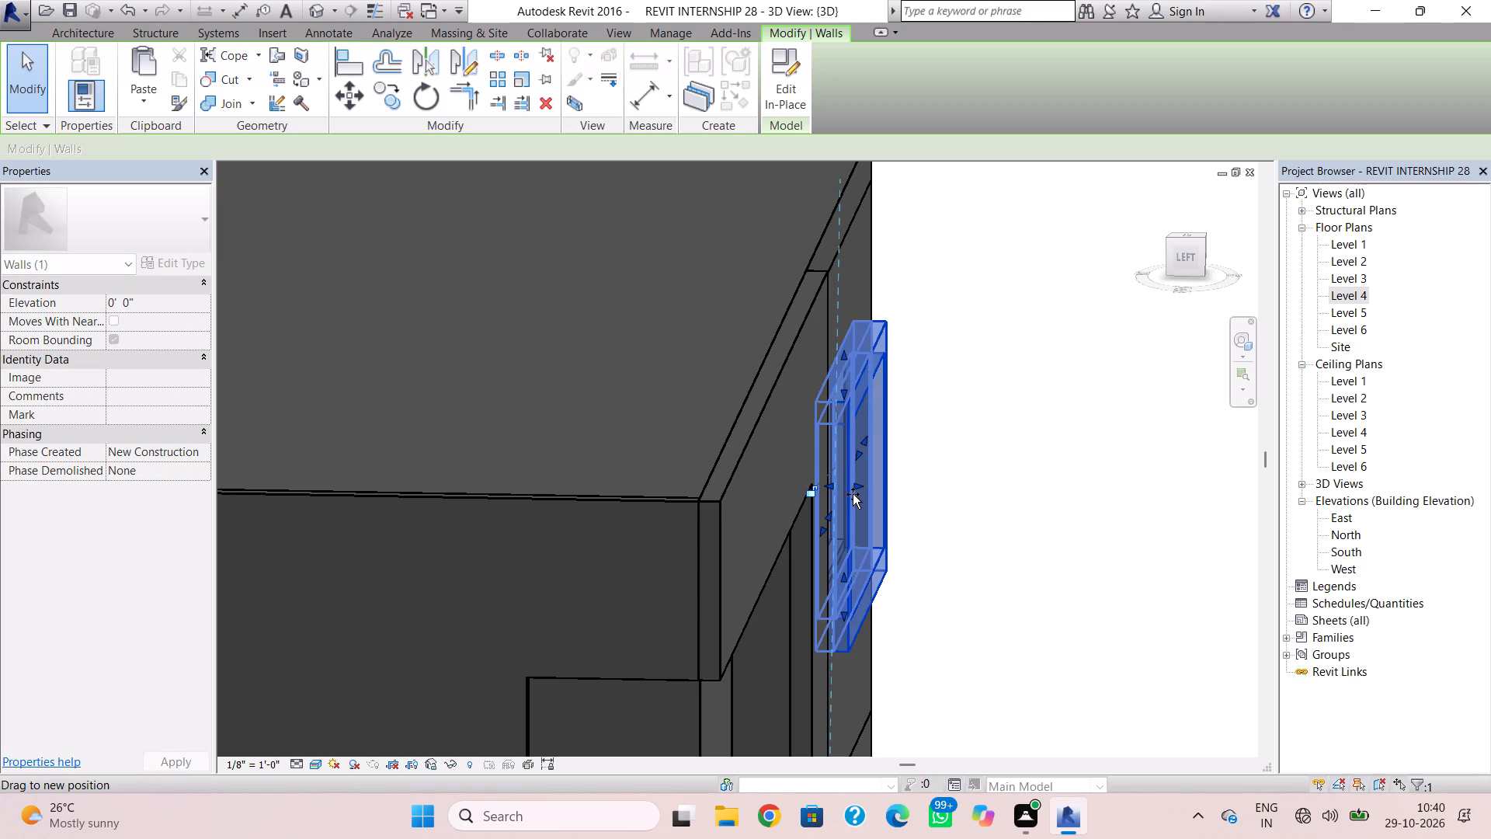
drag(853, 494, 851, 496)
click(965, 489)
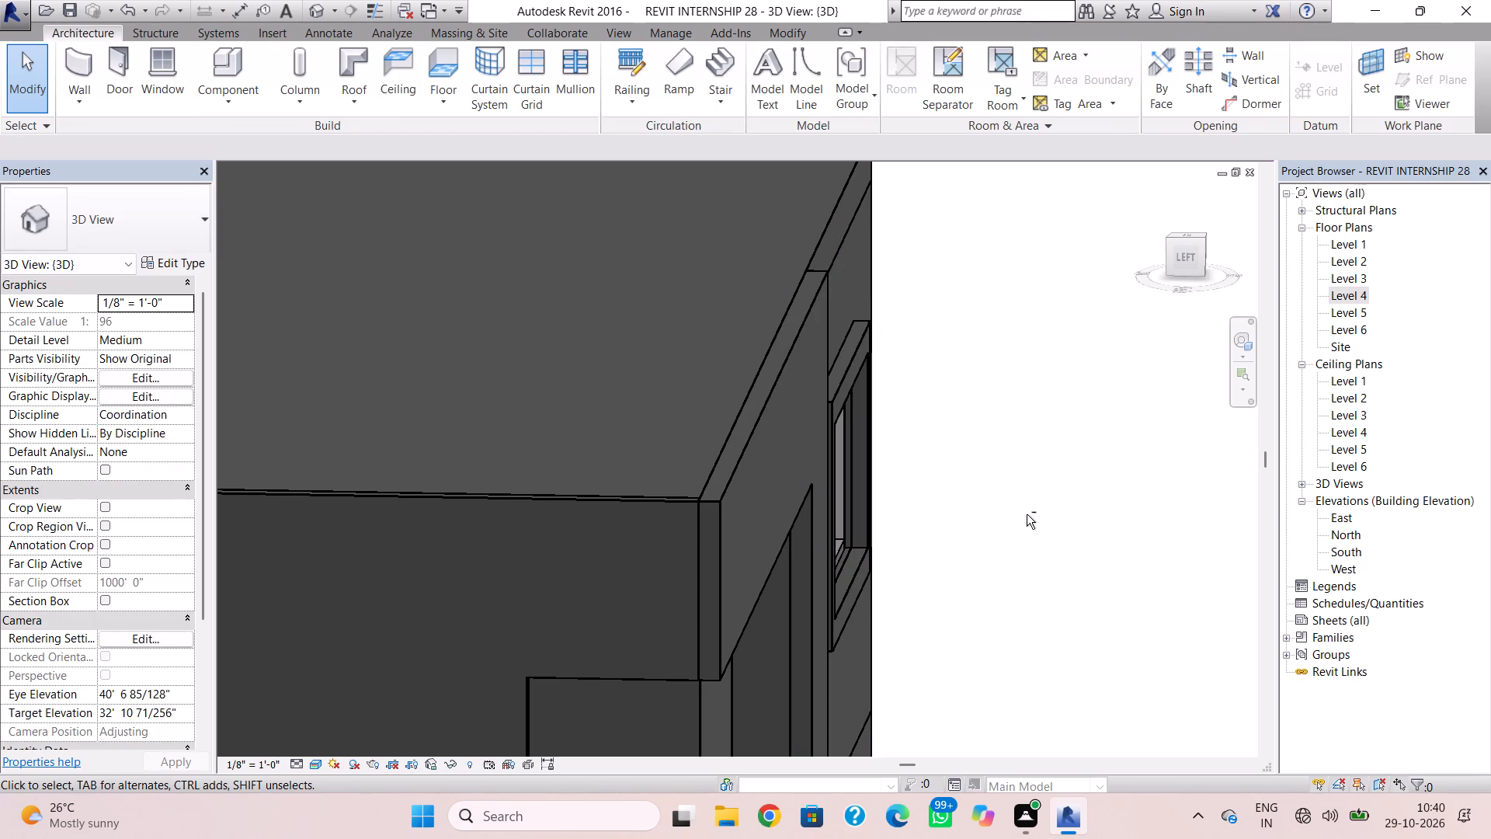
Examine the front window frames and the left facade's storeys in the 3D view.
shift+right_drag(1027, 513, 812, 496)
scroll(812, 497, down, 5)
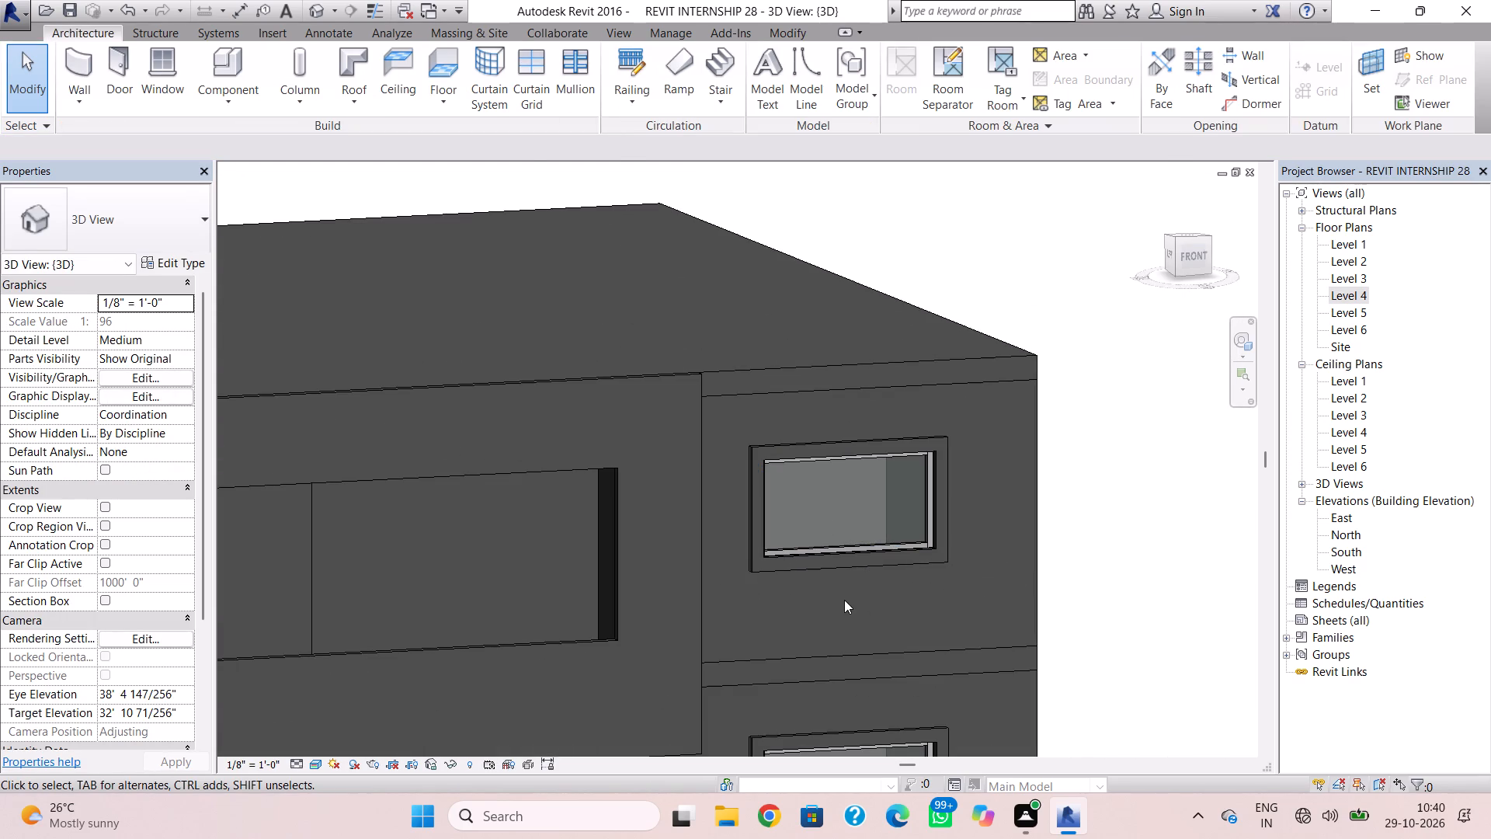
scroll(822, 600, down, 4)
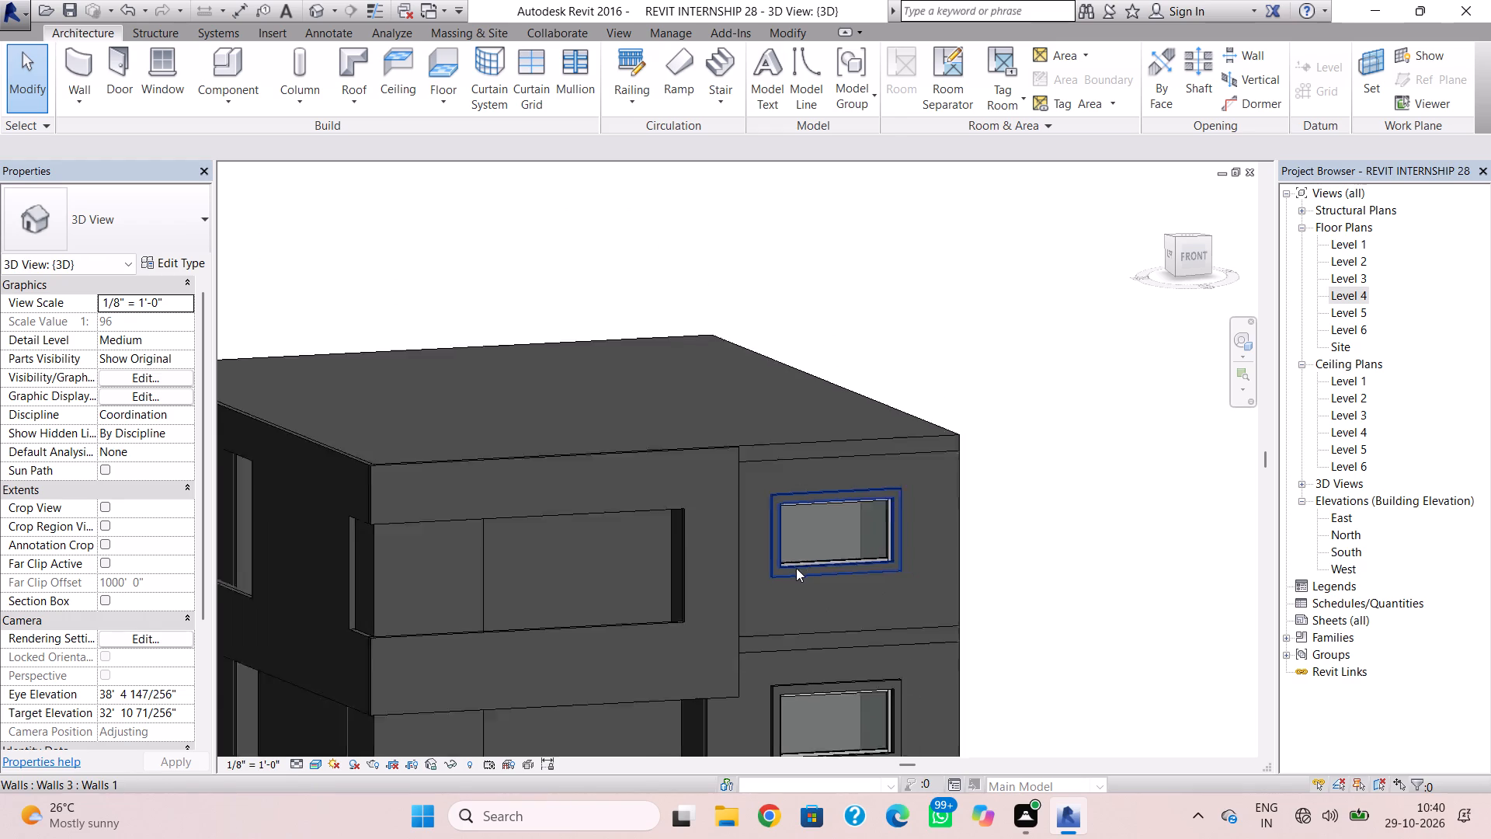
scroll(796, 568, down, 1)
middle_drag(796, 568, 877, 467)
click(1172, 262)
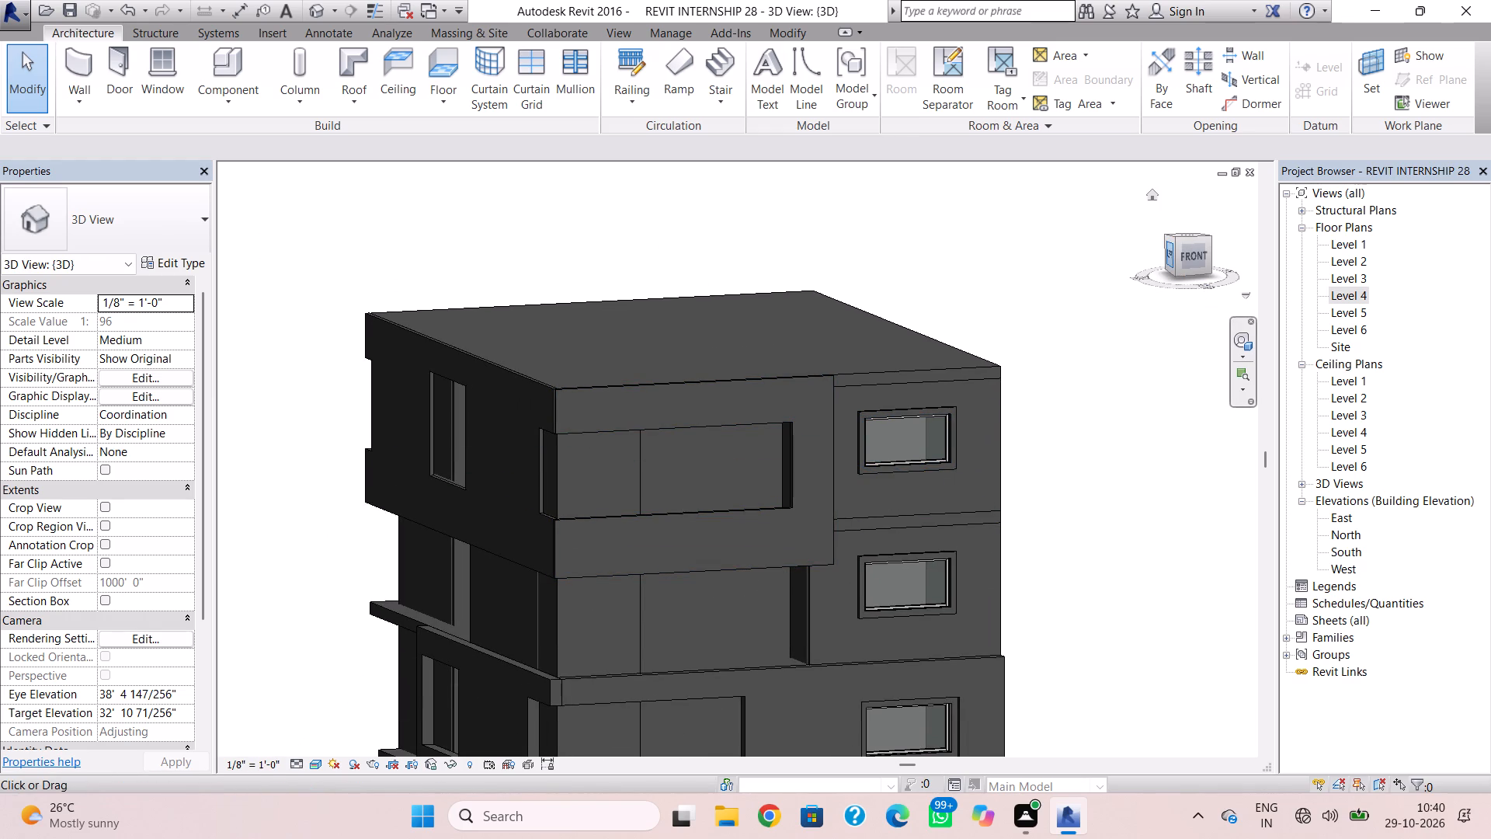
shift+right_drag(1064, 565, 1211, 512)
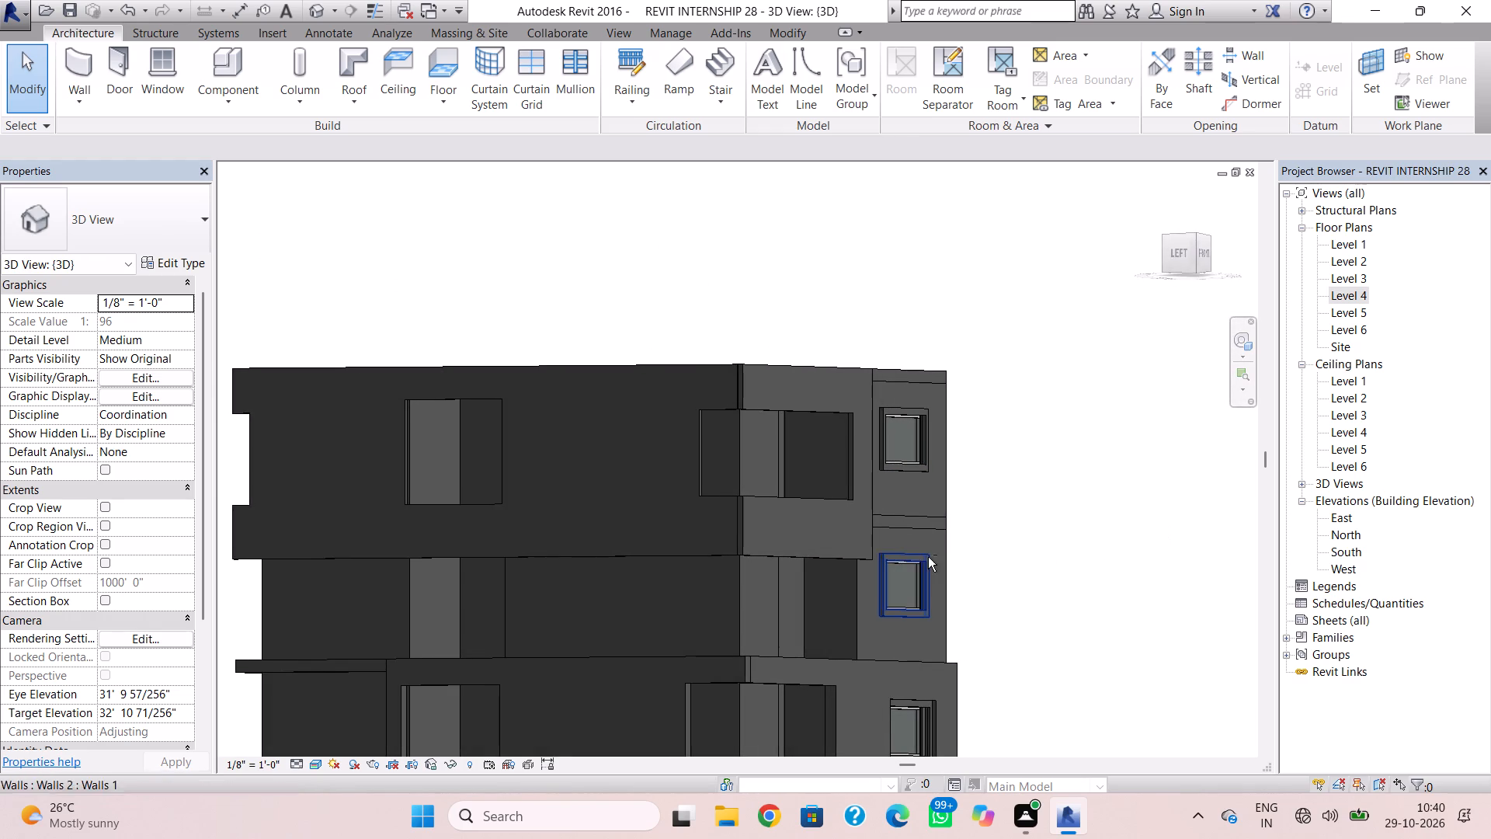
shift+right_drag(928, 557, 1010, 562)
scroll(1010, 562, down, 1)
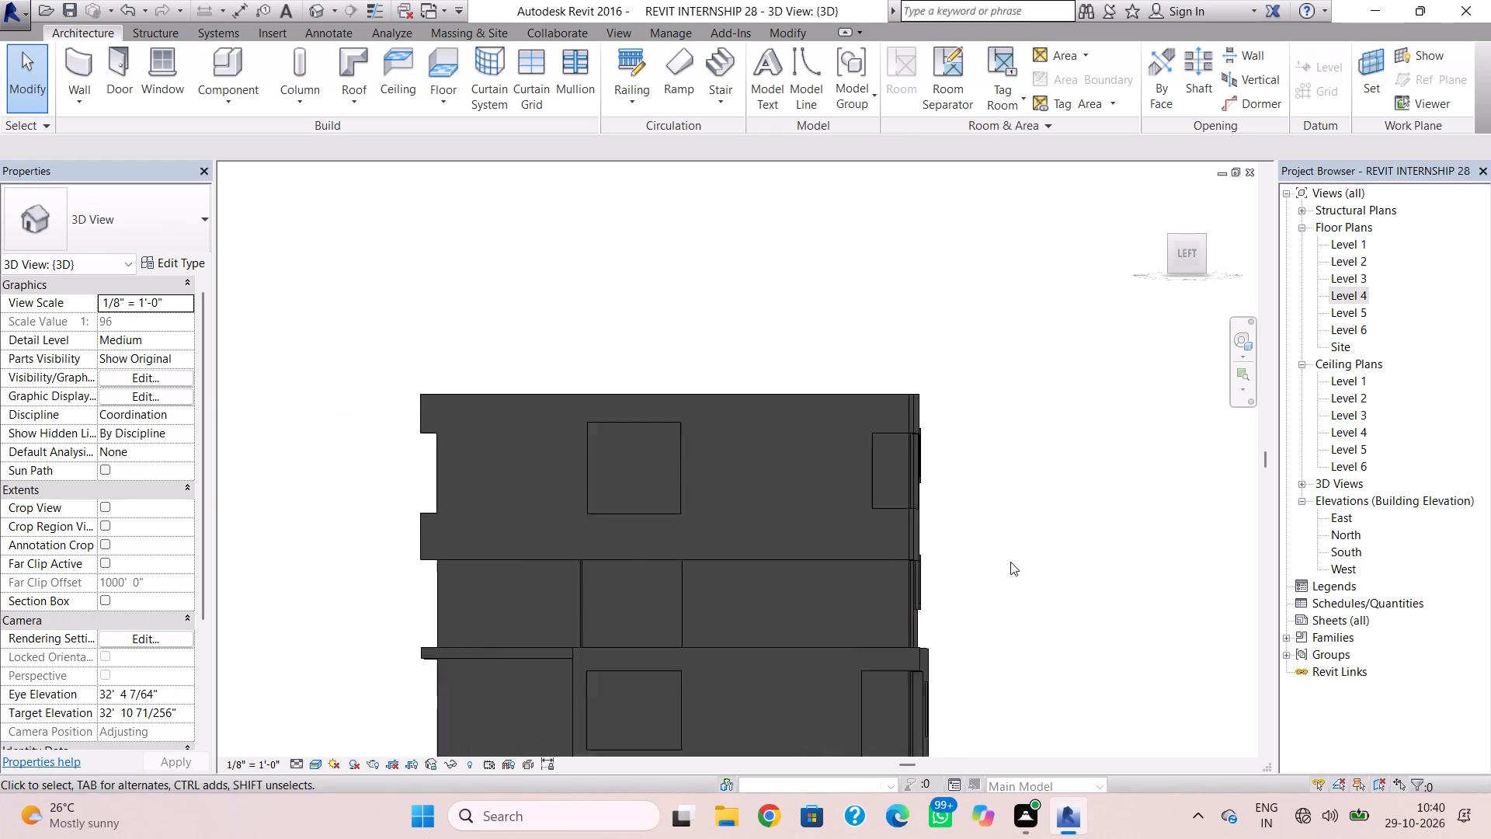
scroll(1010, 562, down, 2)
middle_drag(1010, 562, 1058, 444)
scroll(985, 583, down, 1)
middle_drag(978, 573, 977, 517)
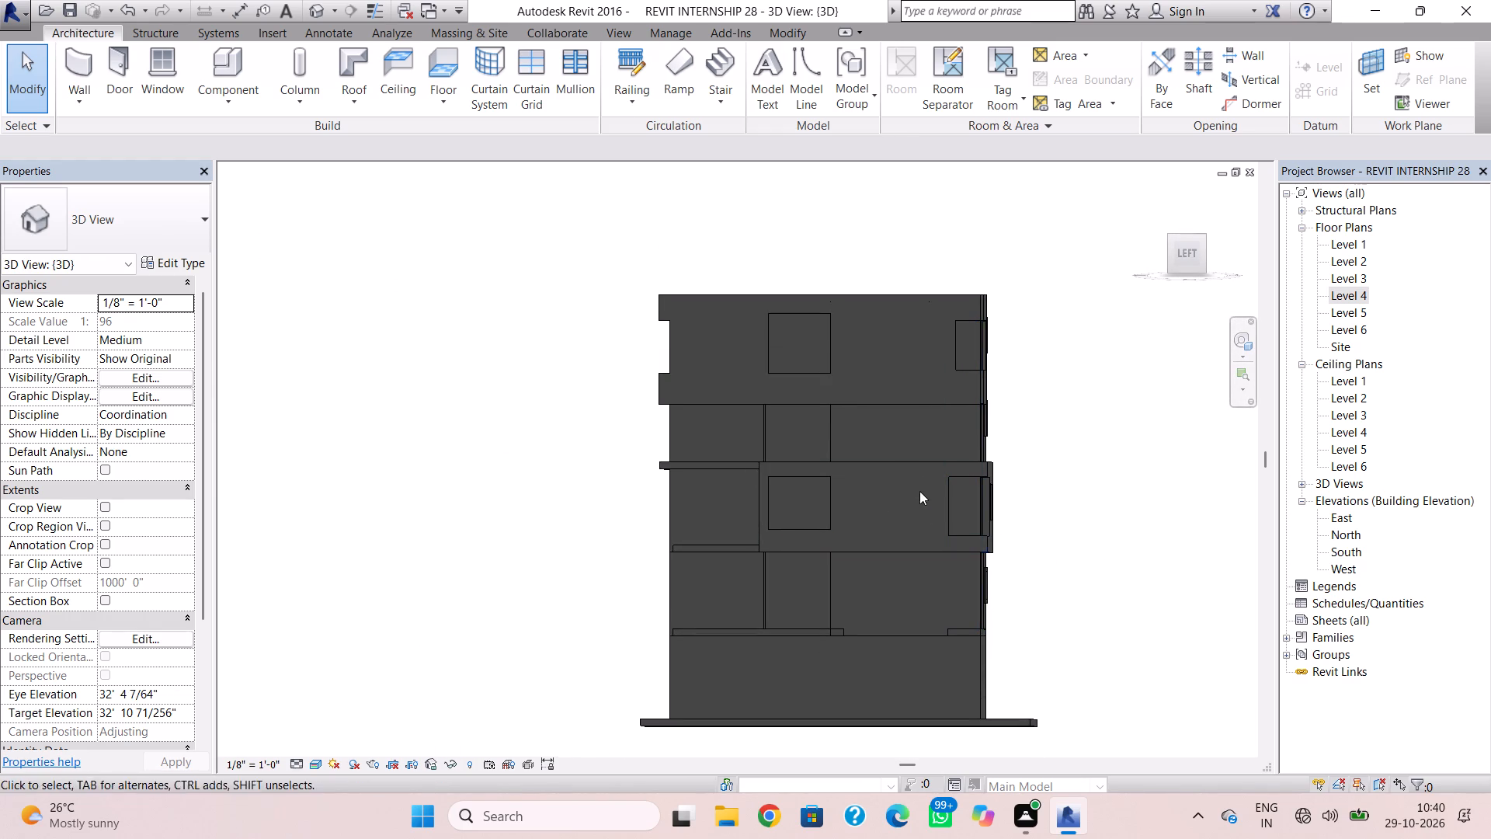
Place a horizontal wall reveal low on the Level 2 5" corner wall of the left facade, just above the slab-edge band.
click(78, 95)
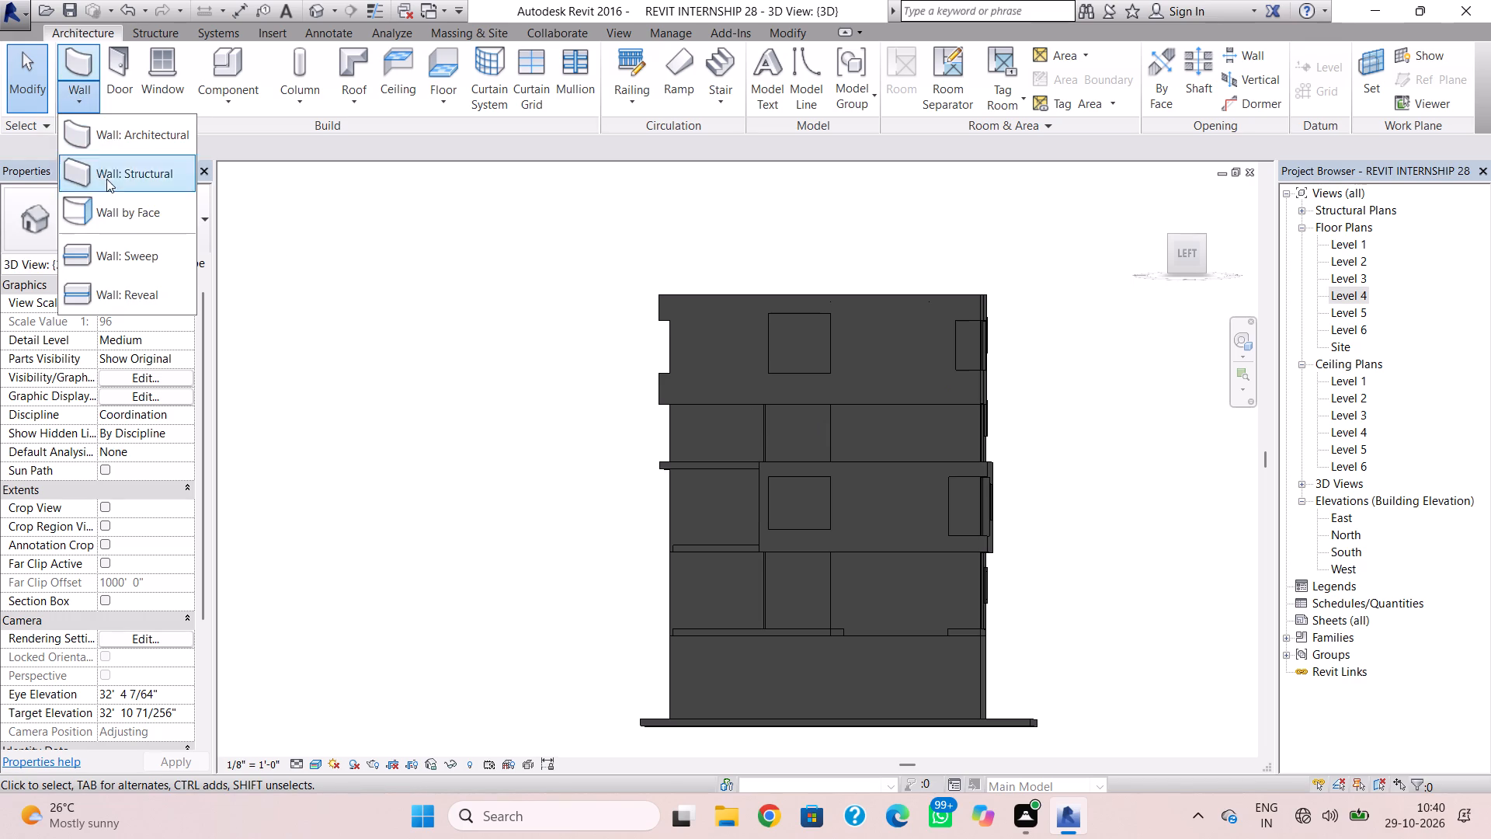
click(153, 285)
scroll(938, 574, up, 3)
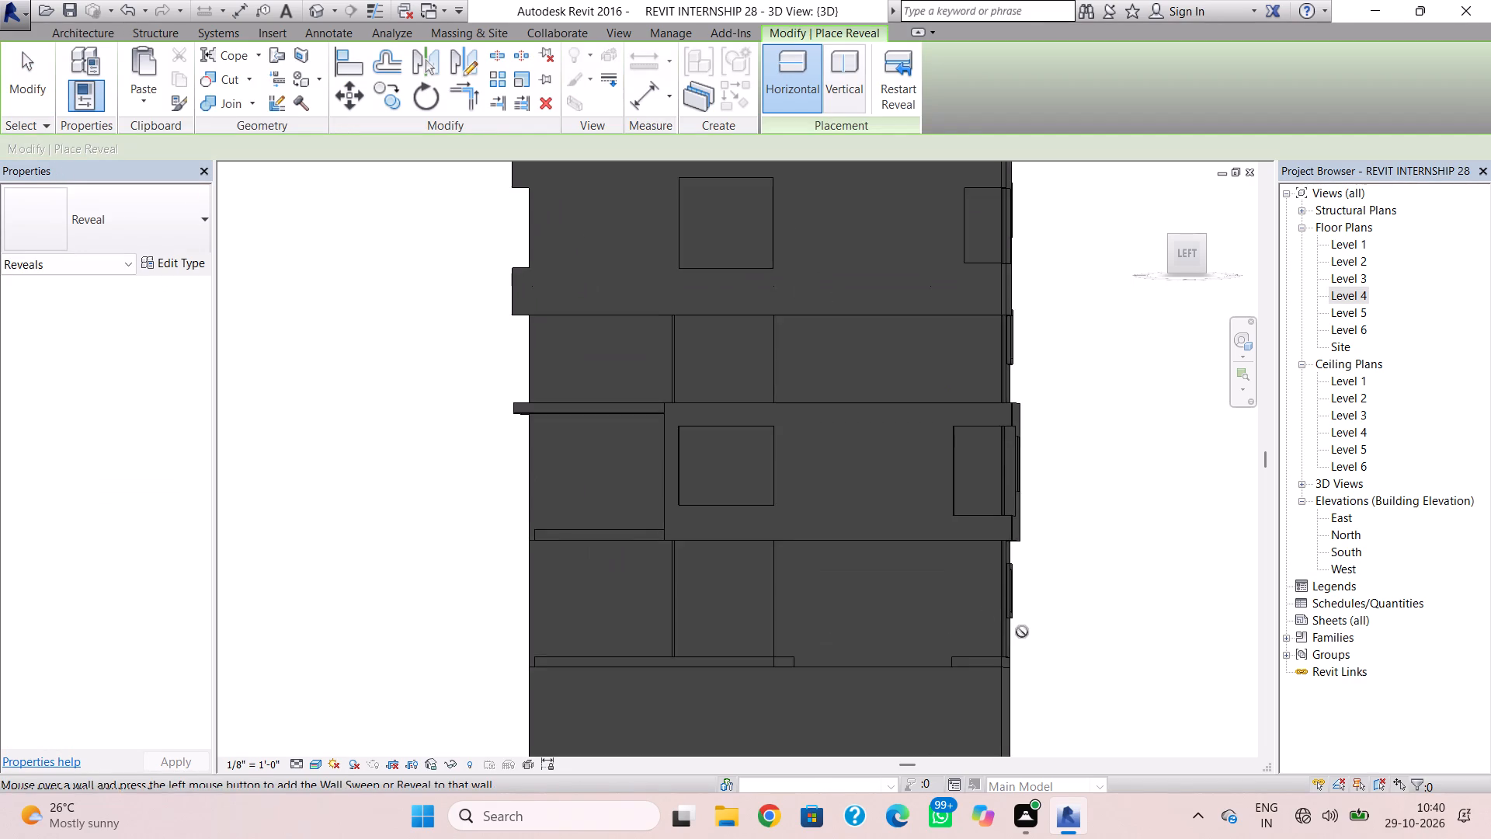
scroll(1024, 632, up, 4)
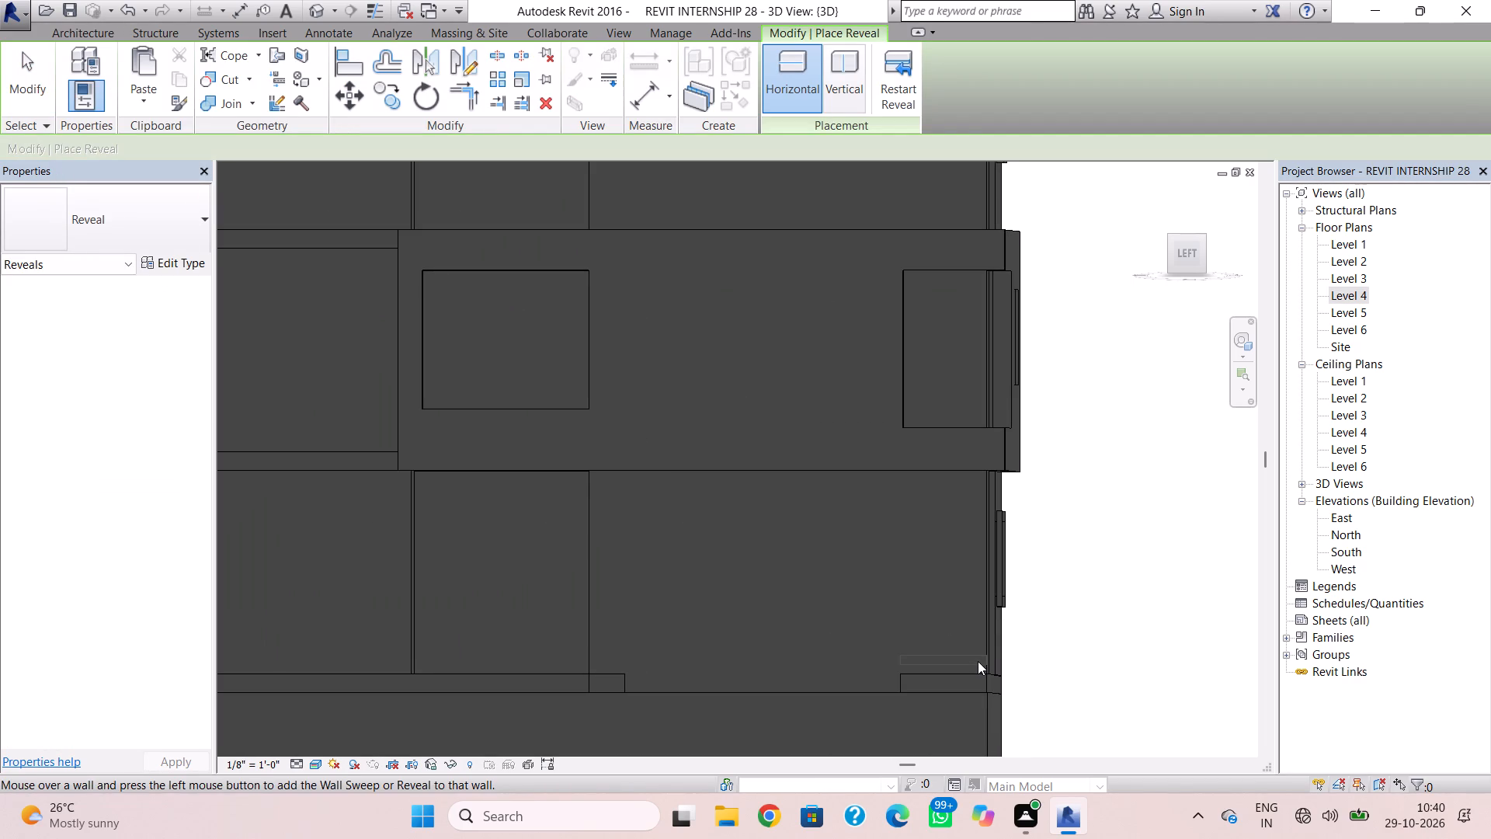
scroll(978, 661, up, 6)
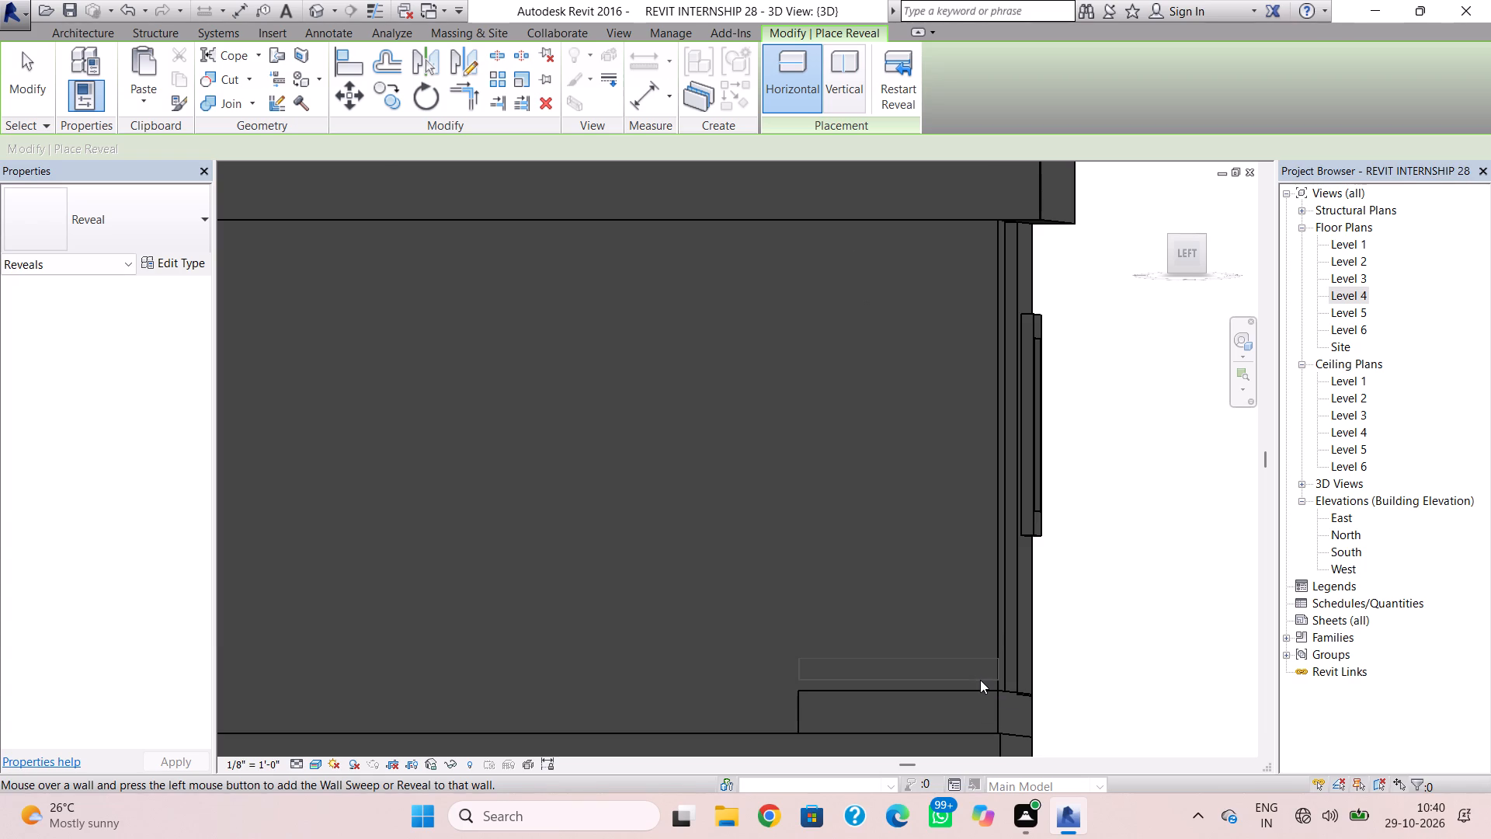
double_click(980, 680)
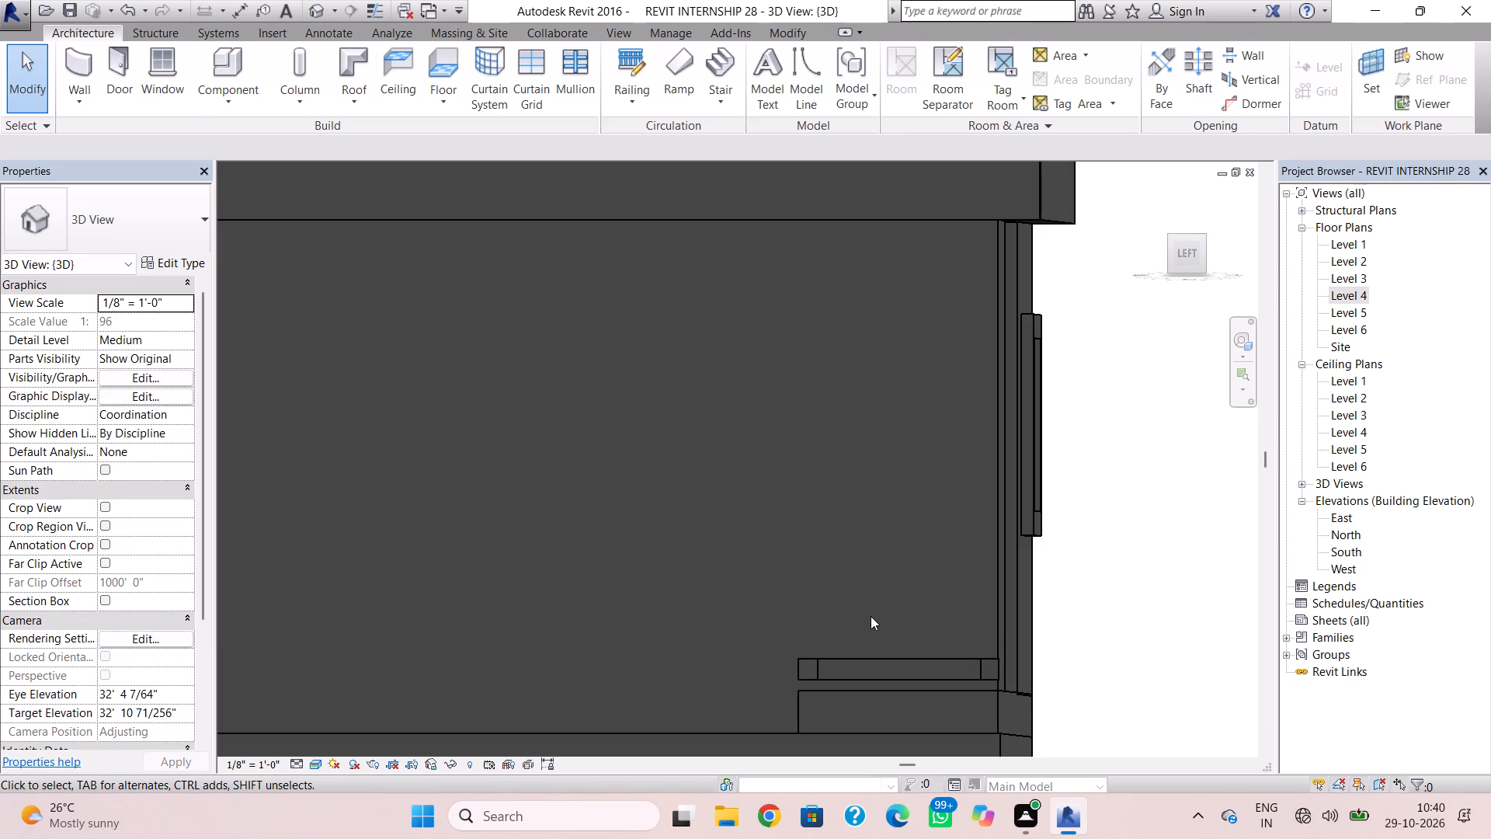
Inspect the new groove and place a second horizontal wall reveal just above it on the Level 2 corner wall.
shift+right_drag(952, 625, 878, 580)
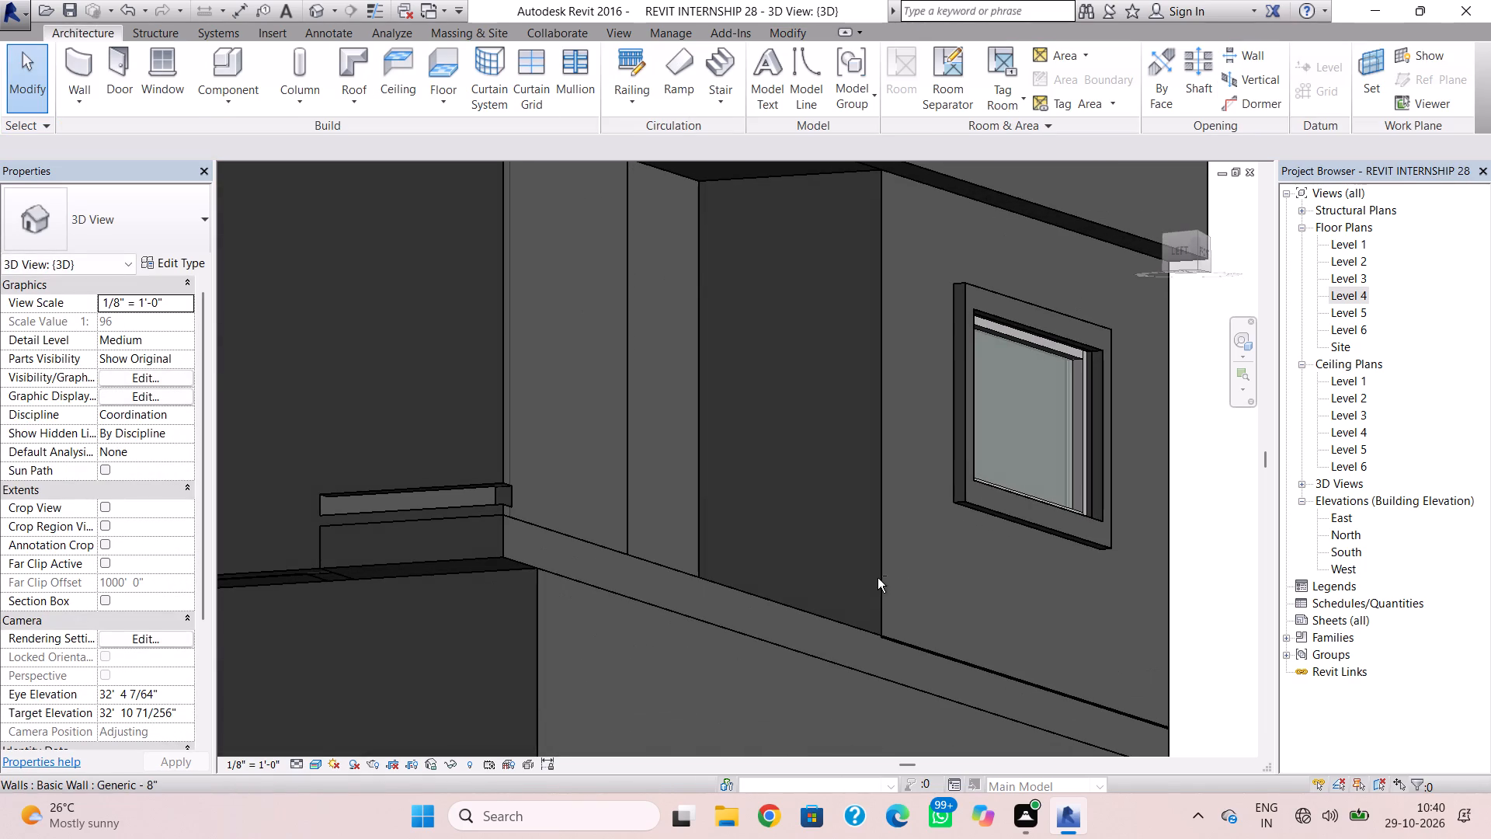
middle_drag(611, 480, 783, 461)
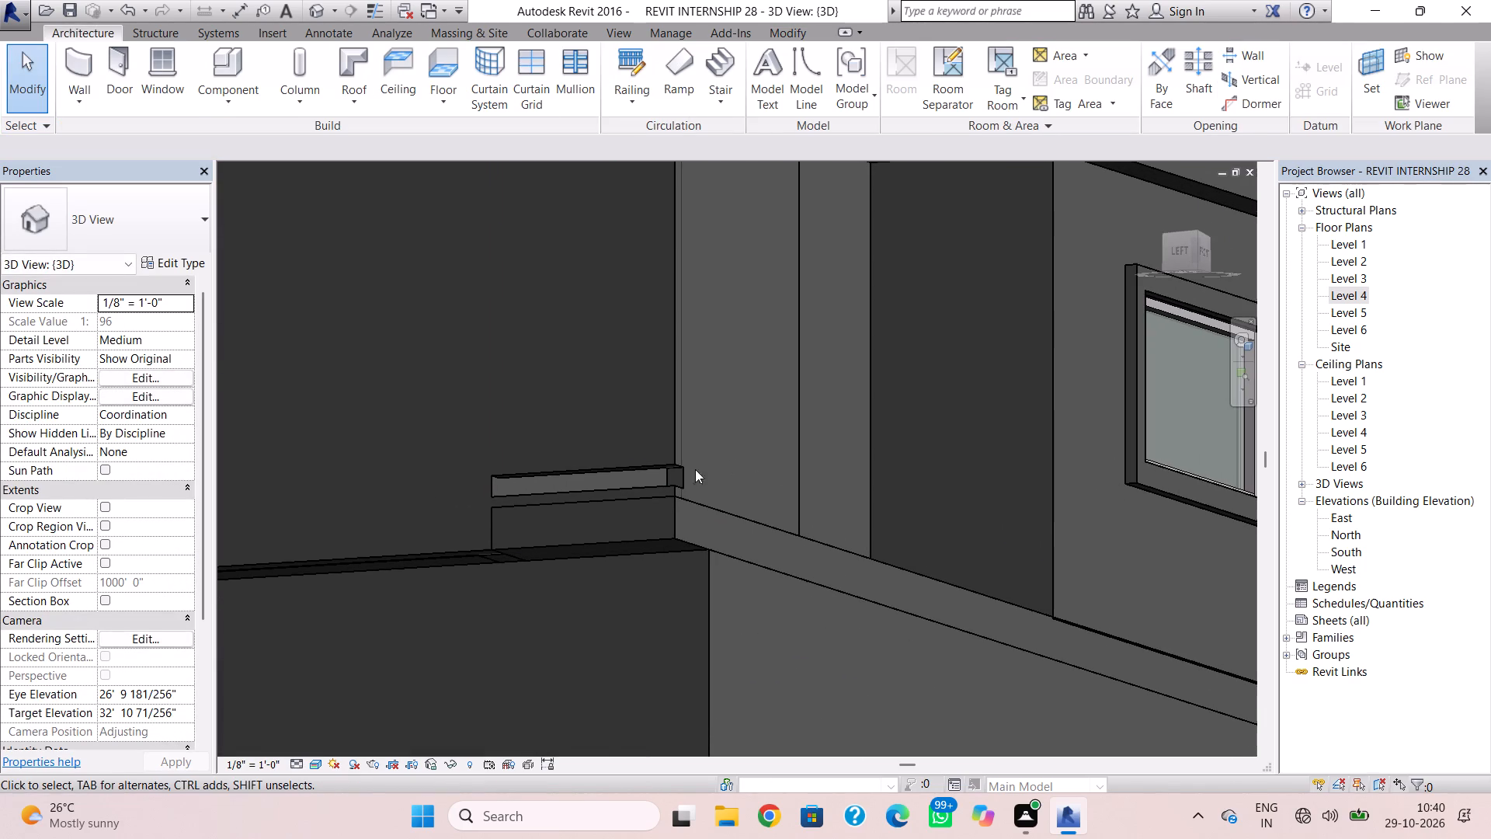
shift+right_drag(588, 465, 678, 534)
middle_drag(698, 518, 576, 465)
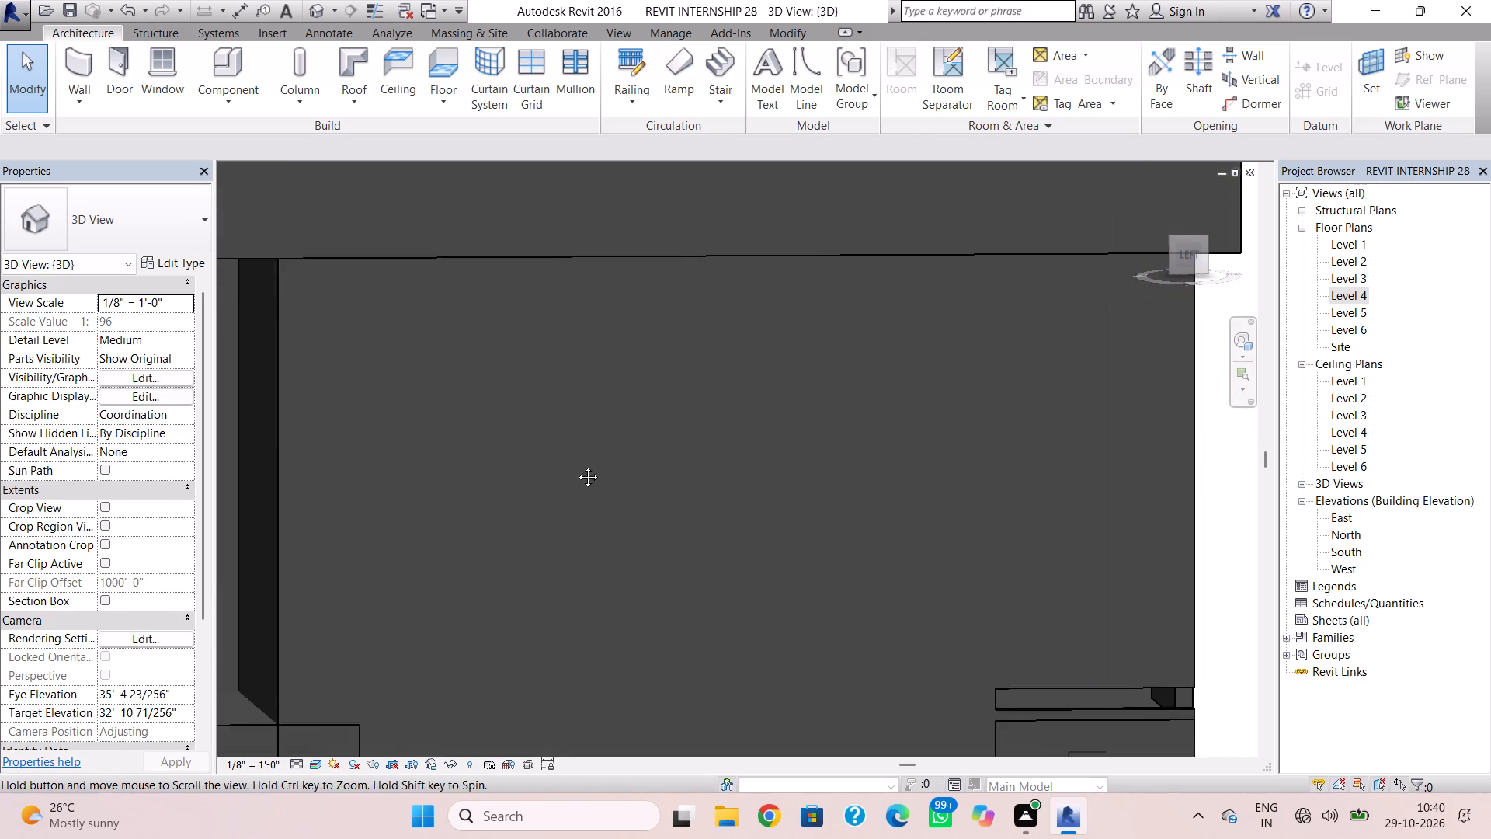
middle_drag(576, 465, 550, 450)
scroll(1148, 452, down, 1)
middle_drag(1148, 452, 1067, 449)
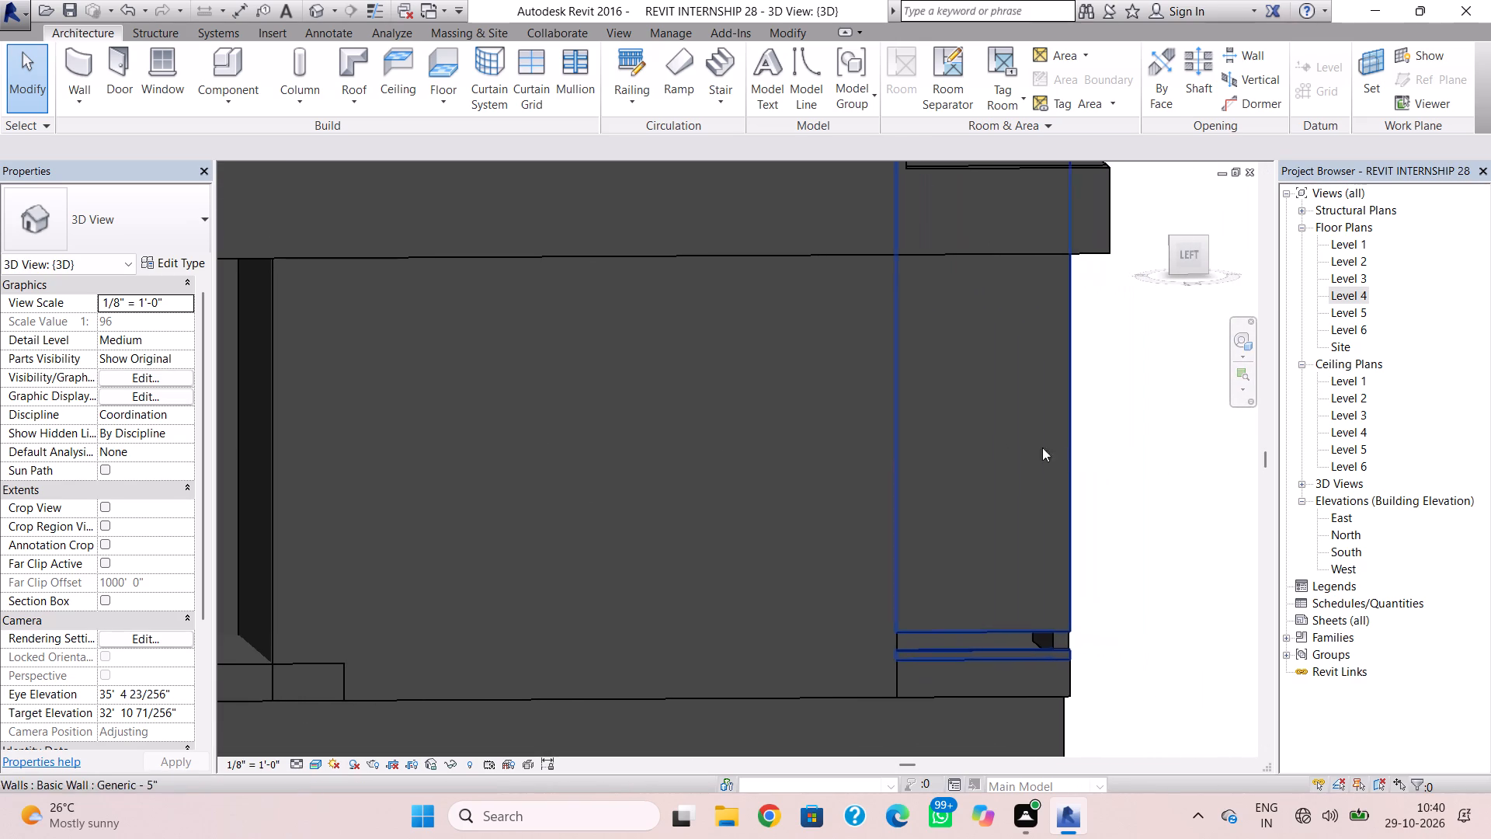
click(91, 107)
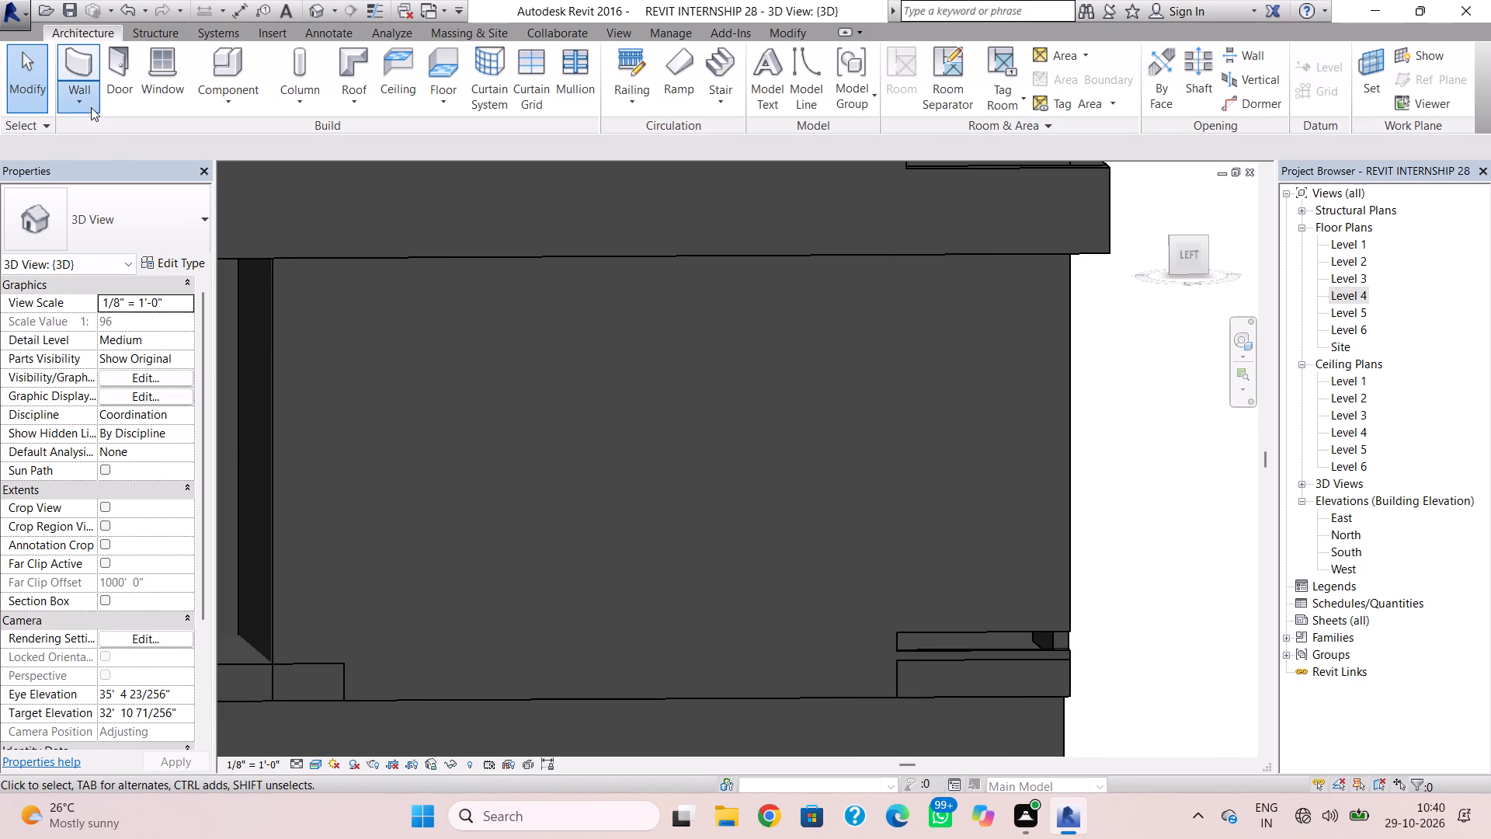
click(130, 310)
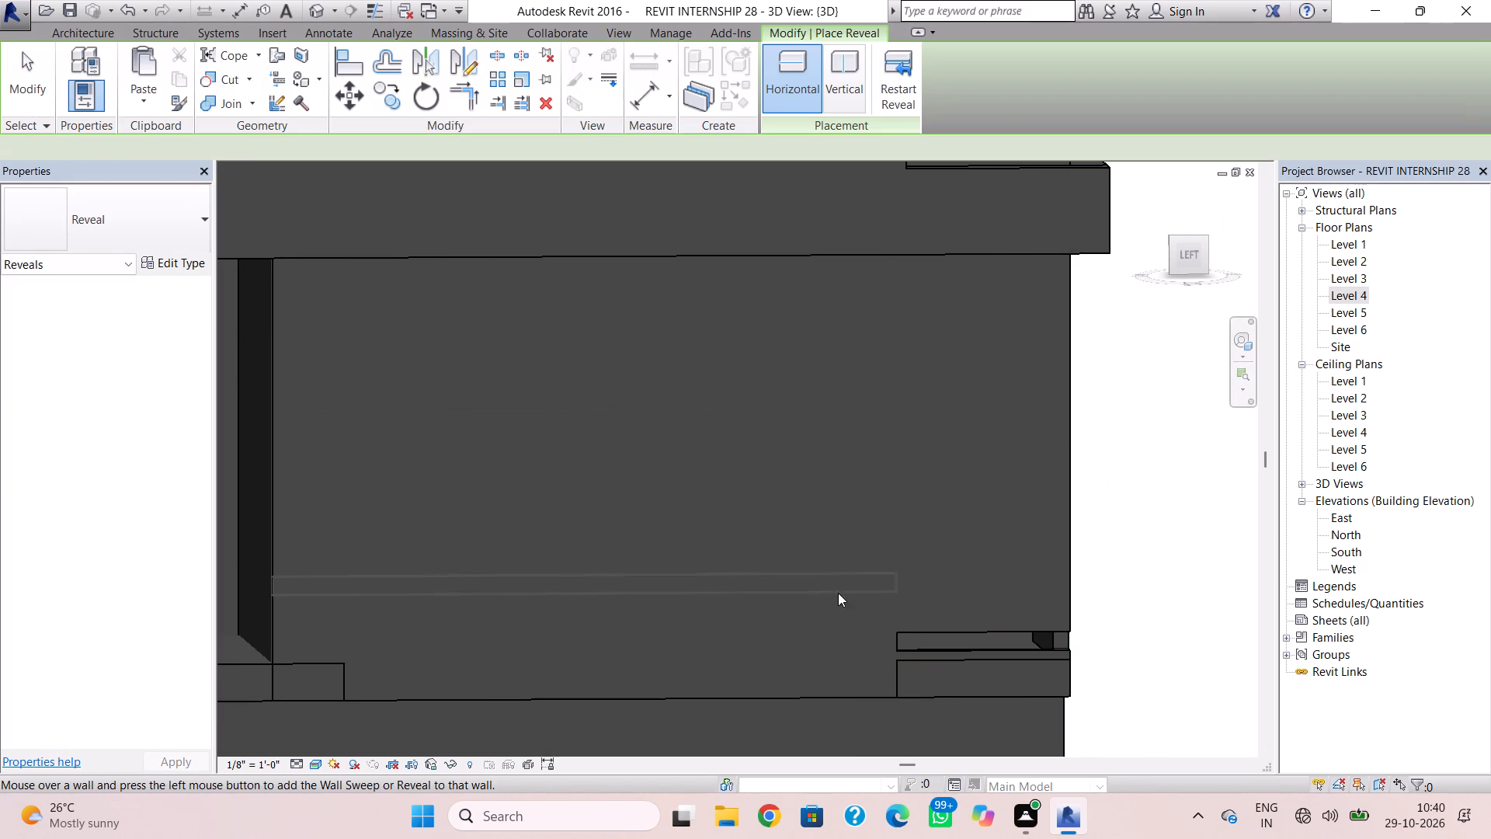
double_click(965, 621)
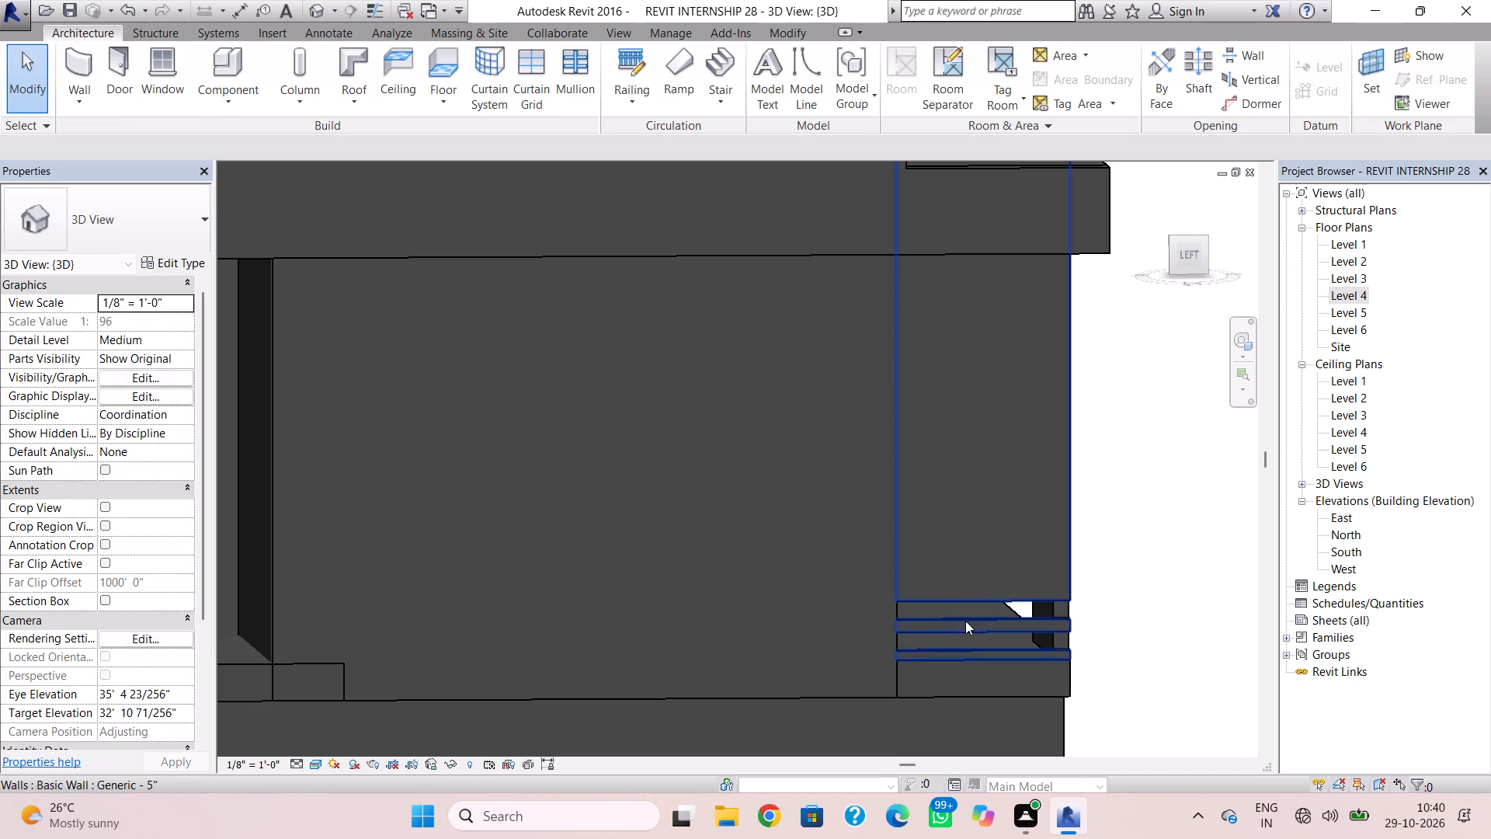
Place two more evenly spaced horizontal wall reveals above the existing two on the Level 2 corner wall.
click(88, 99)
click(171, 277)
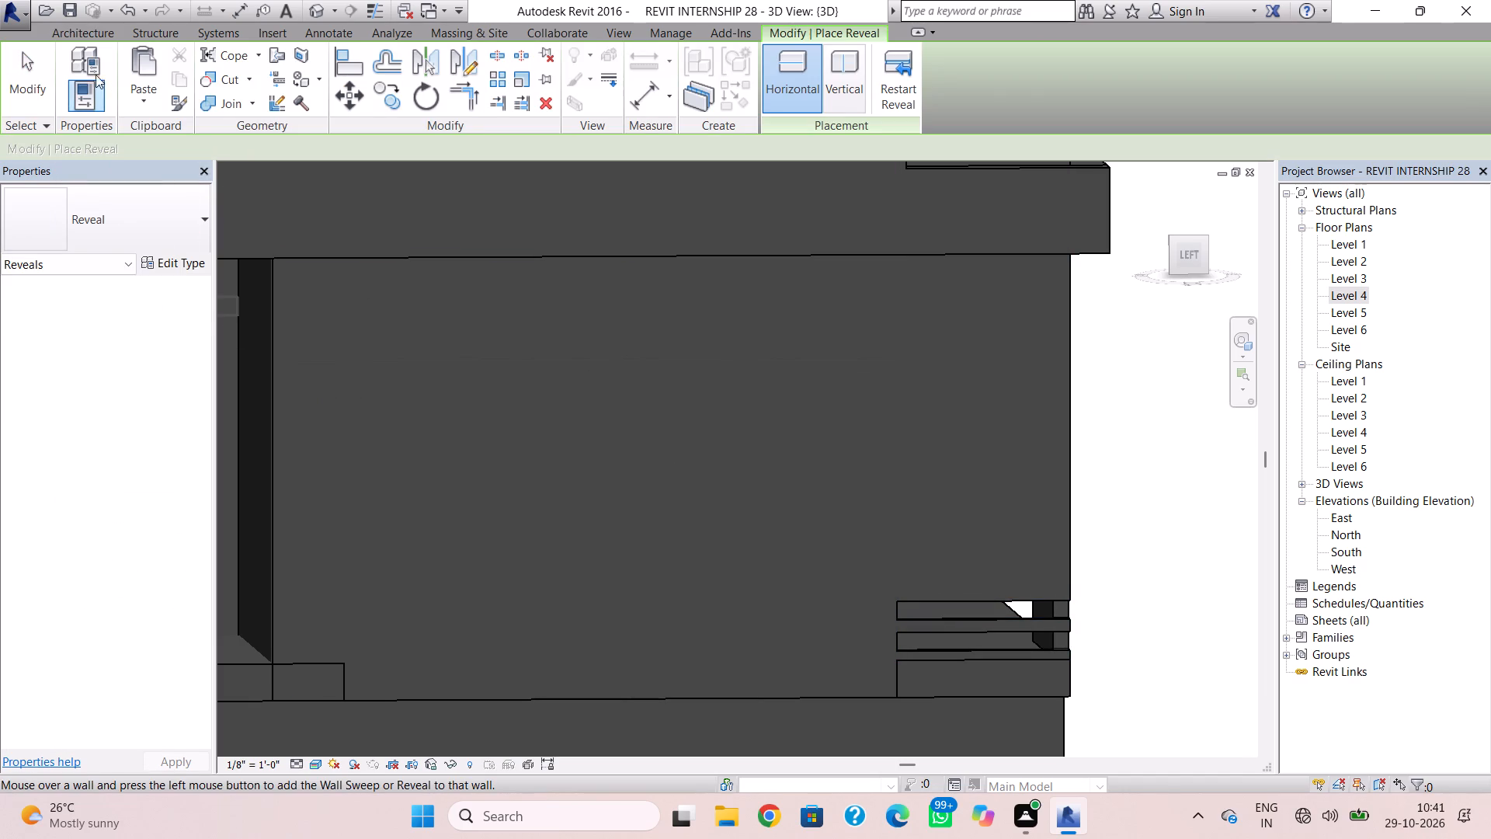
click(104, 28)
click(89, 103)
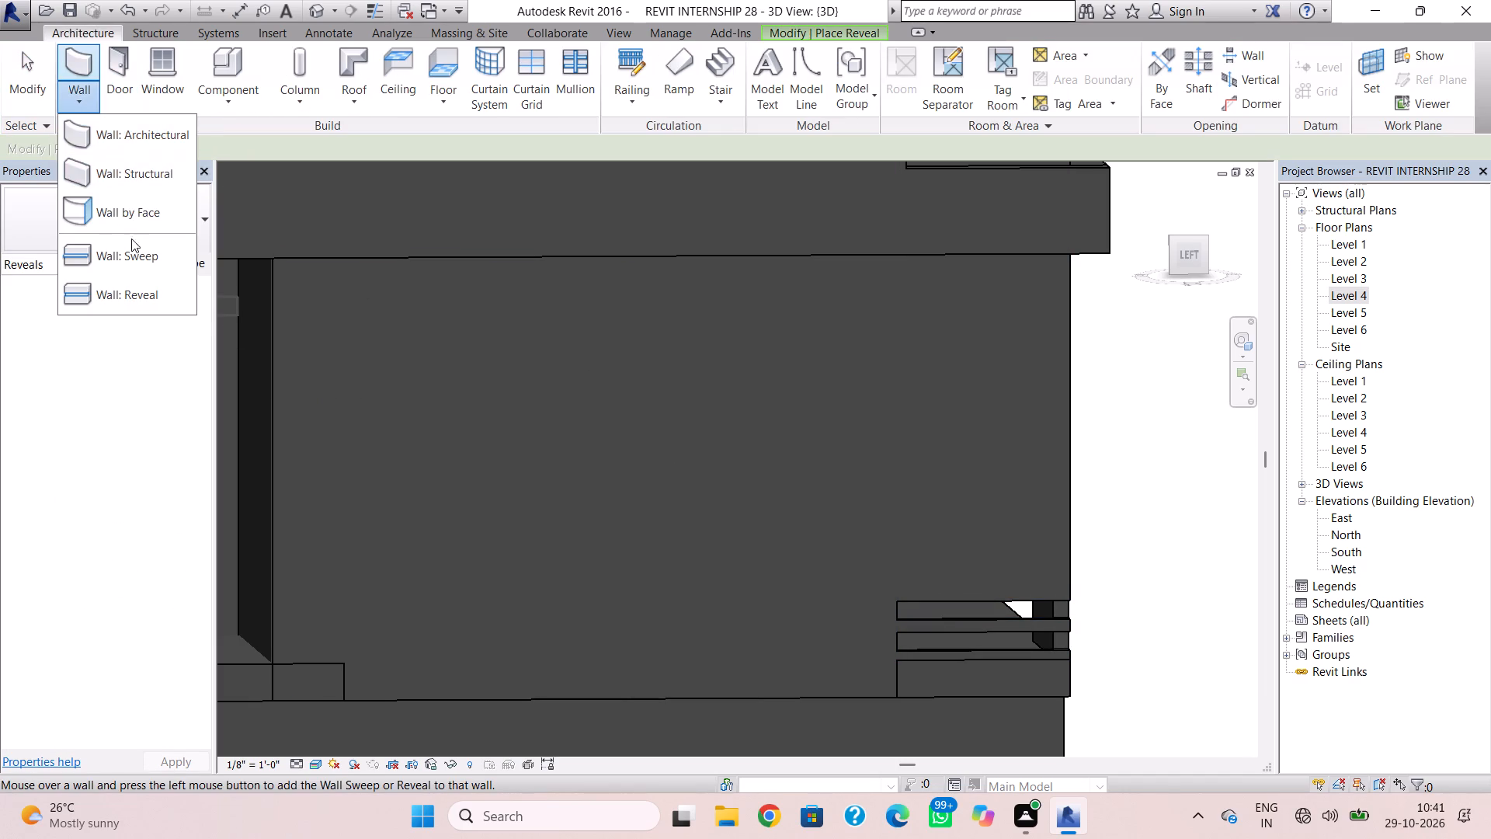
click(149, 297)
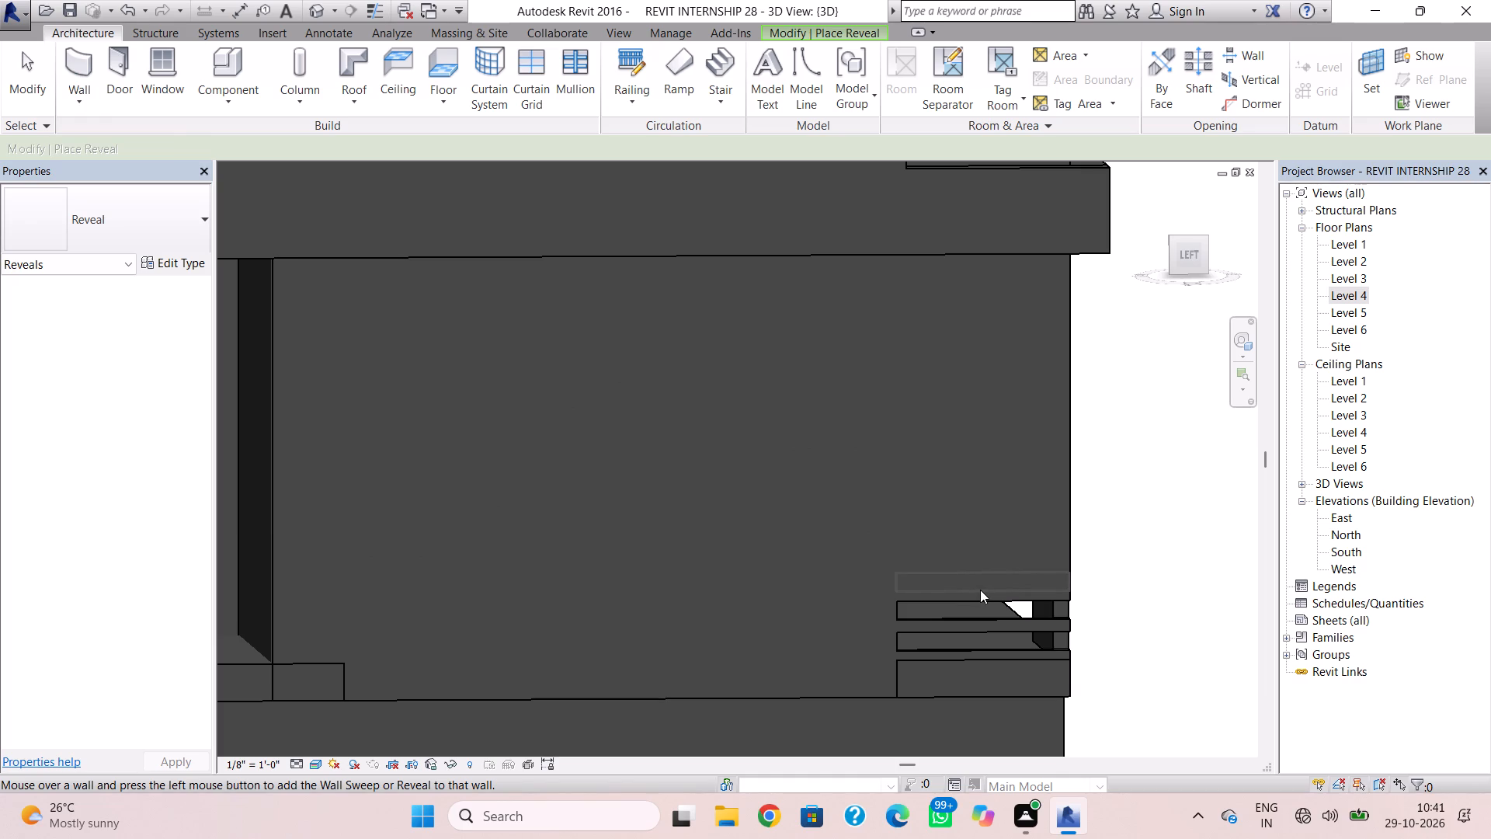
double_click(980, 590)
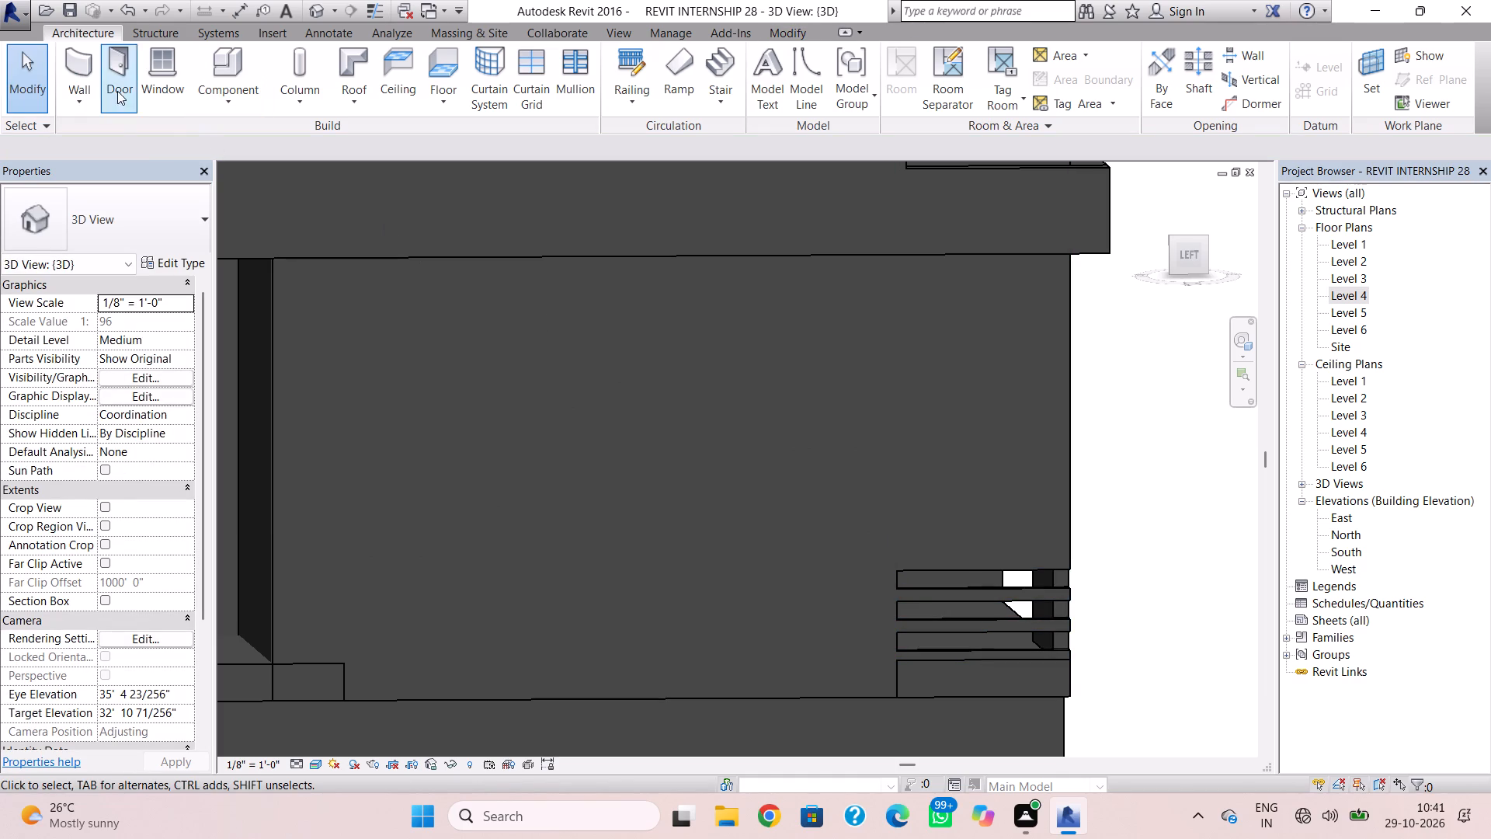
click(98, 93)
click(129, 287)
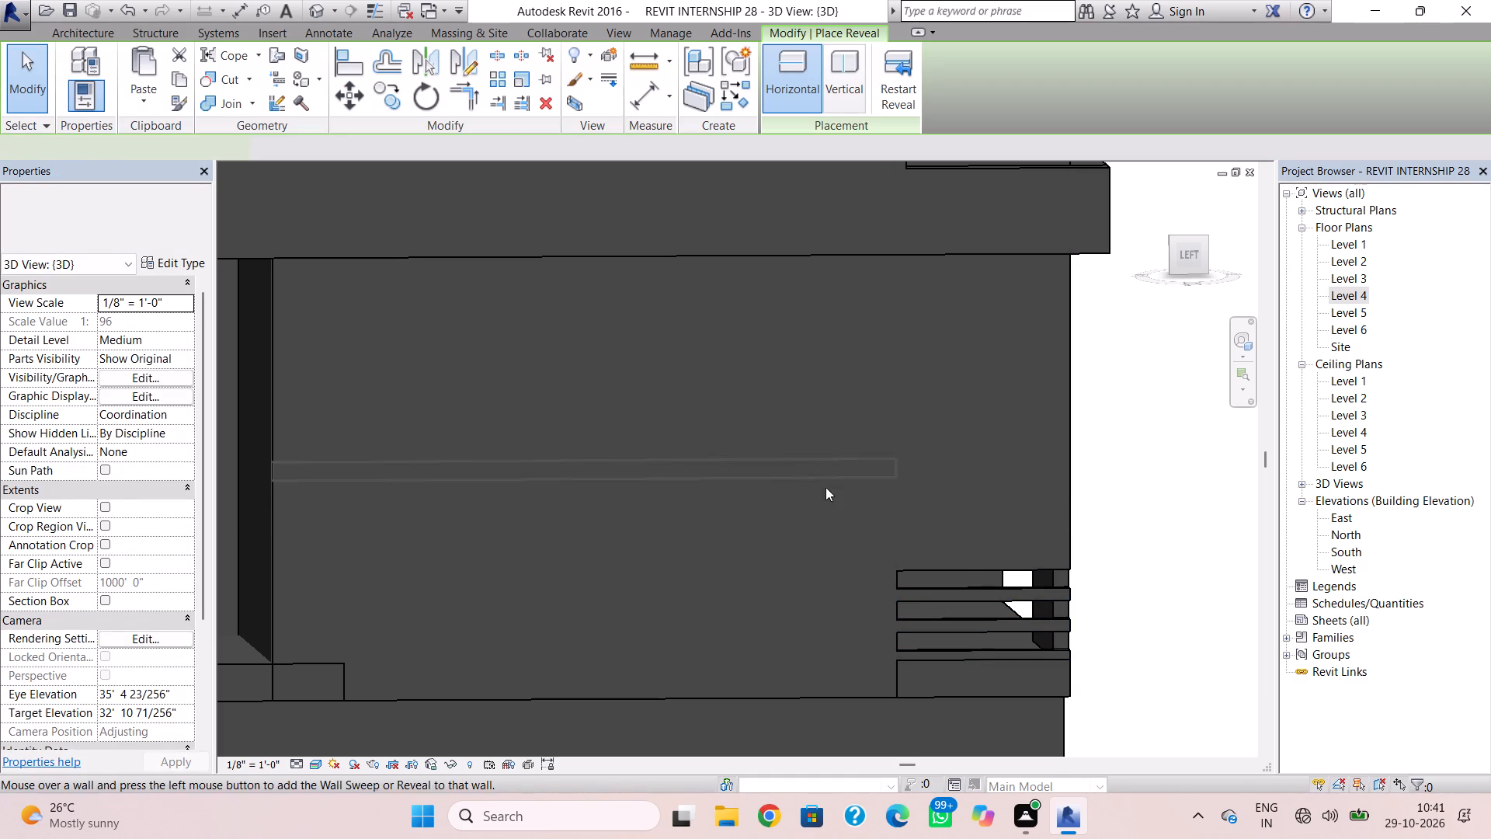
double_click(986, 559)
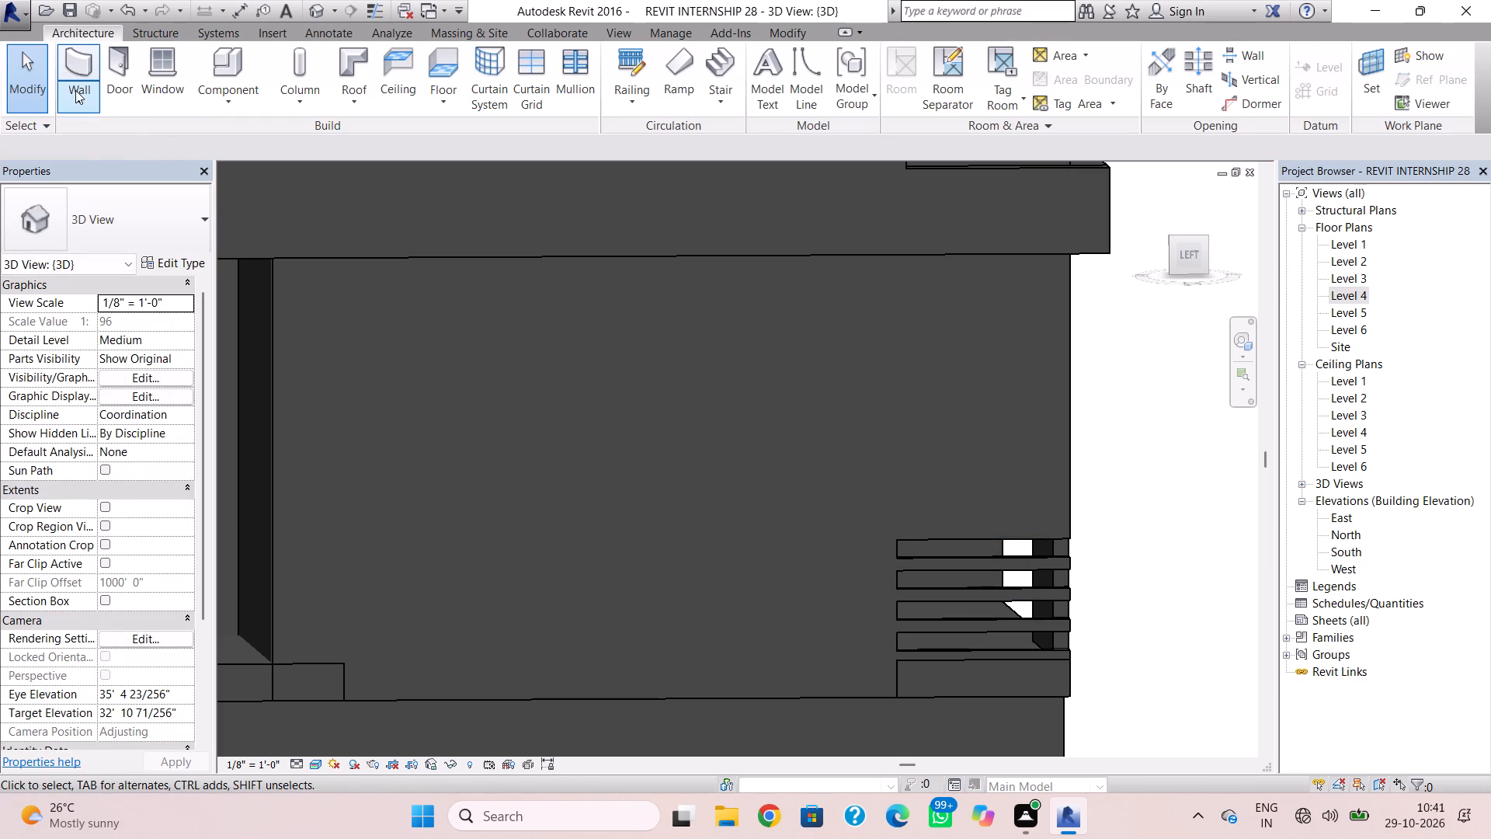
Place three more evenly spaced horizontal wall reveals above the existing four on the Level 2 corner wall.
click(75, 90)
click(121, 287)
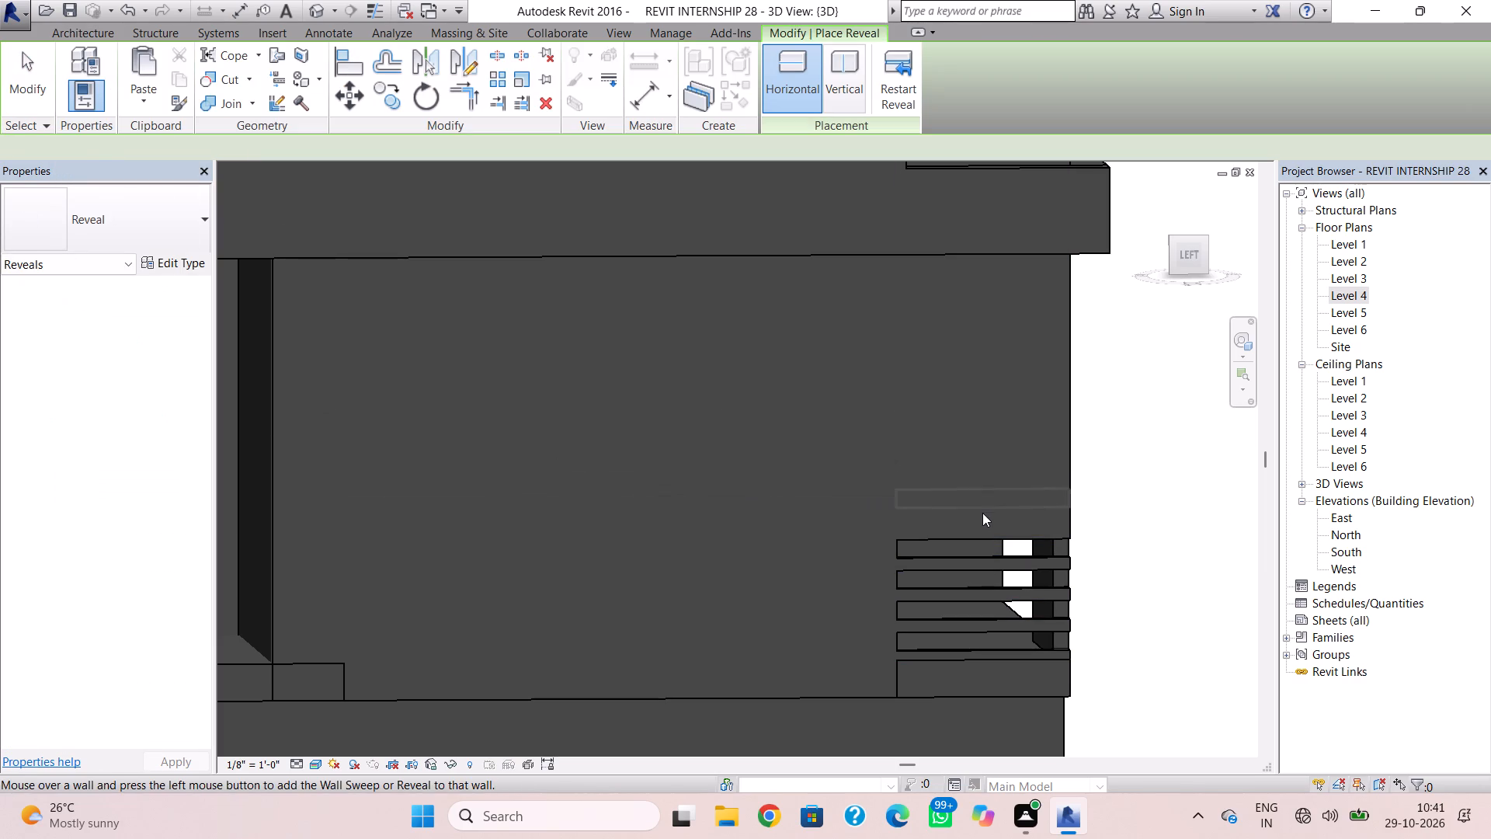
double_click(992, 527)
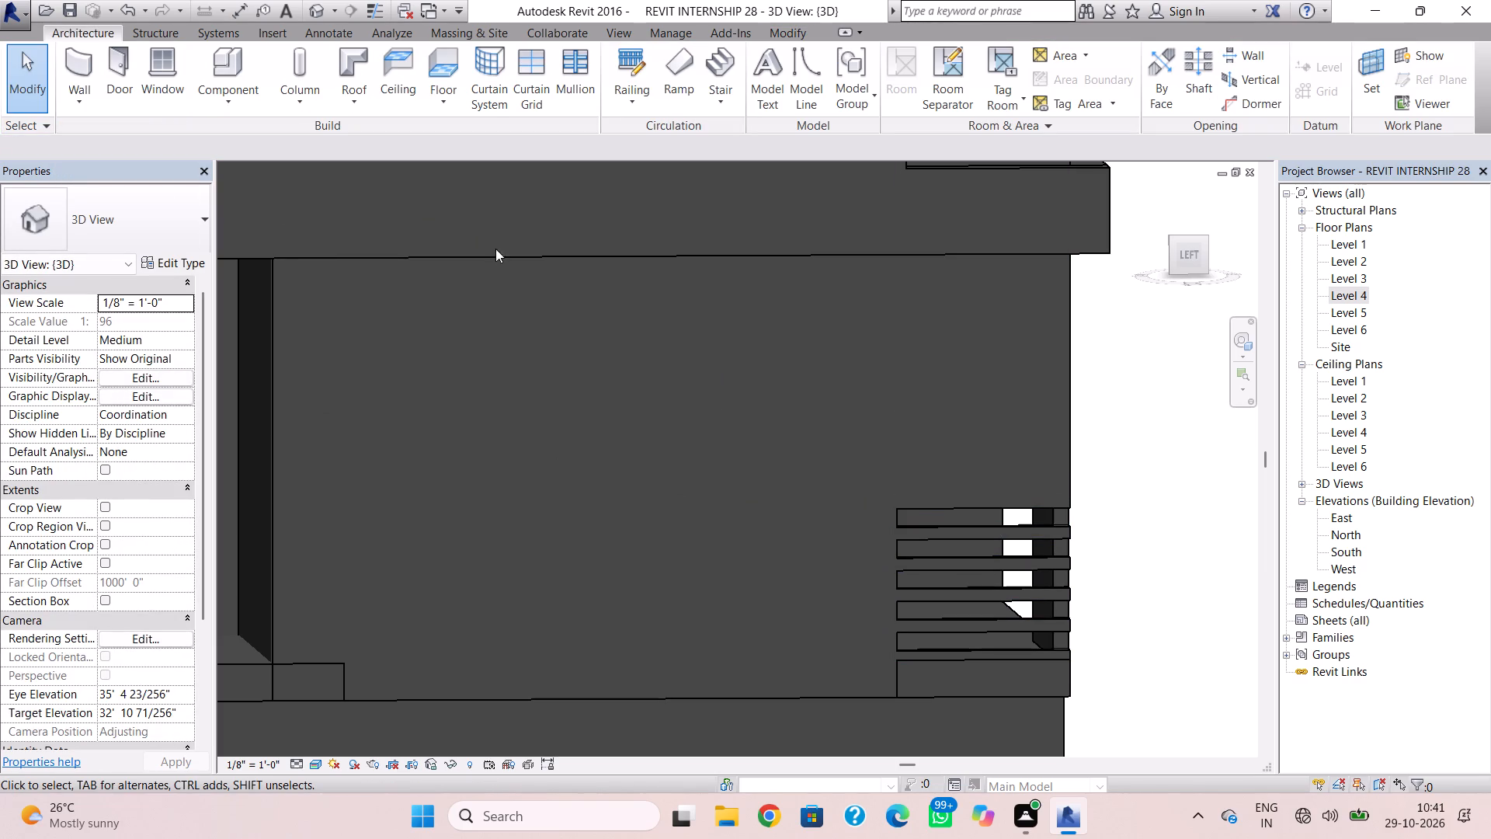
click(85, 107)
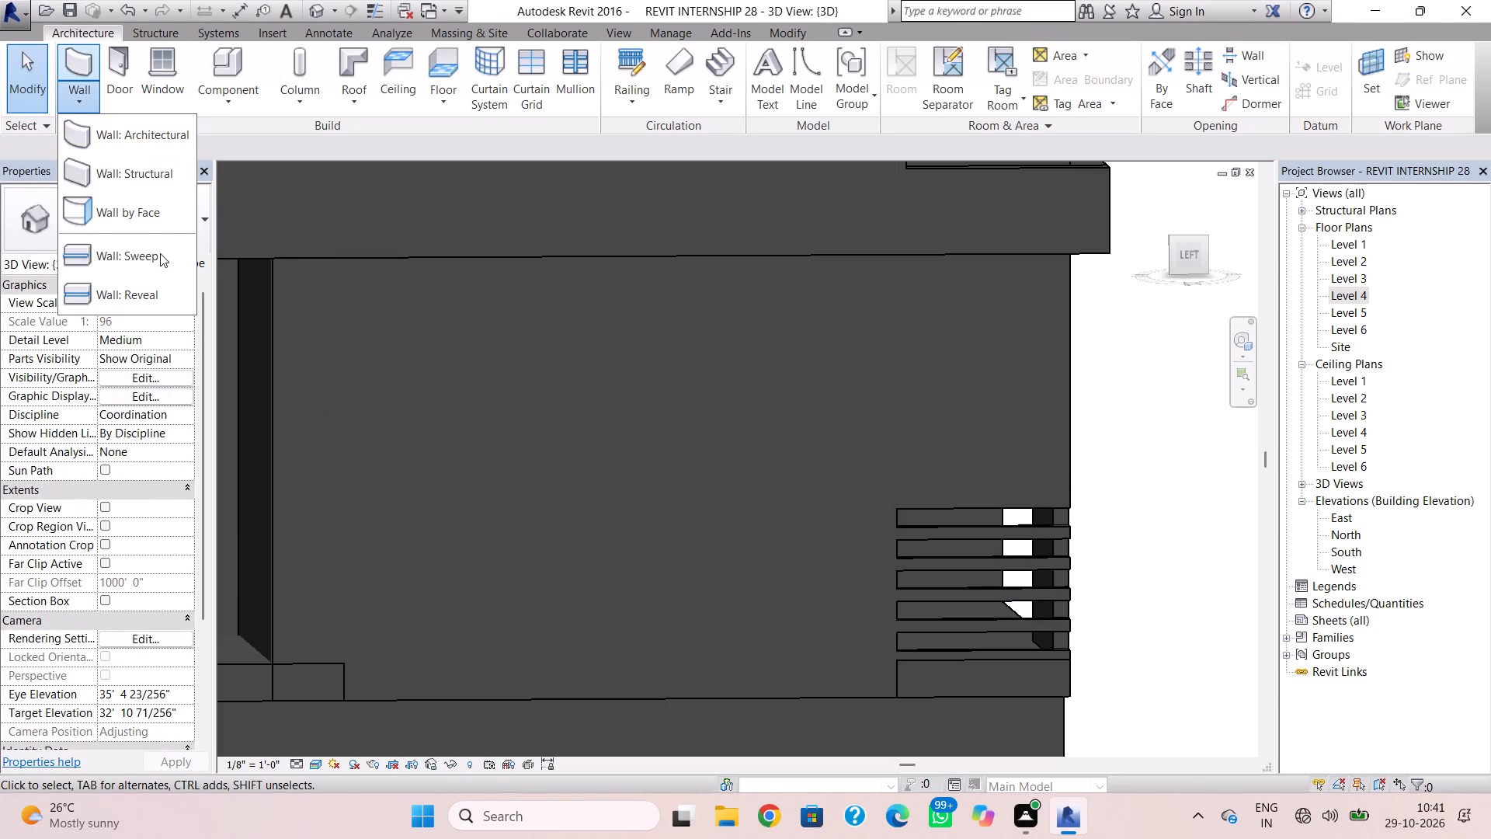
click(173, 289)
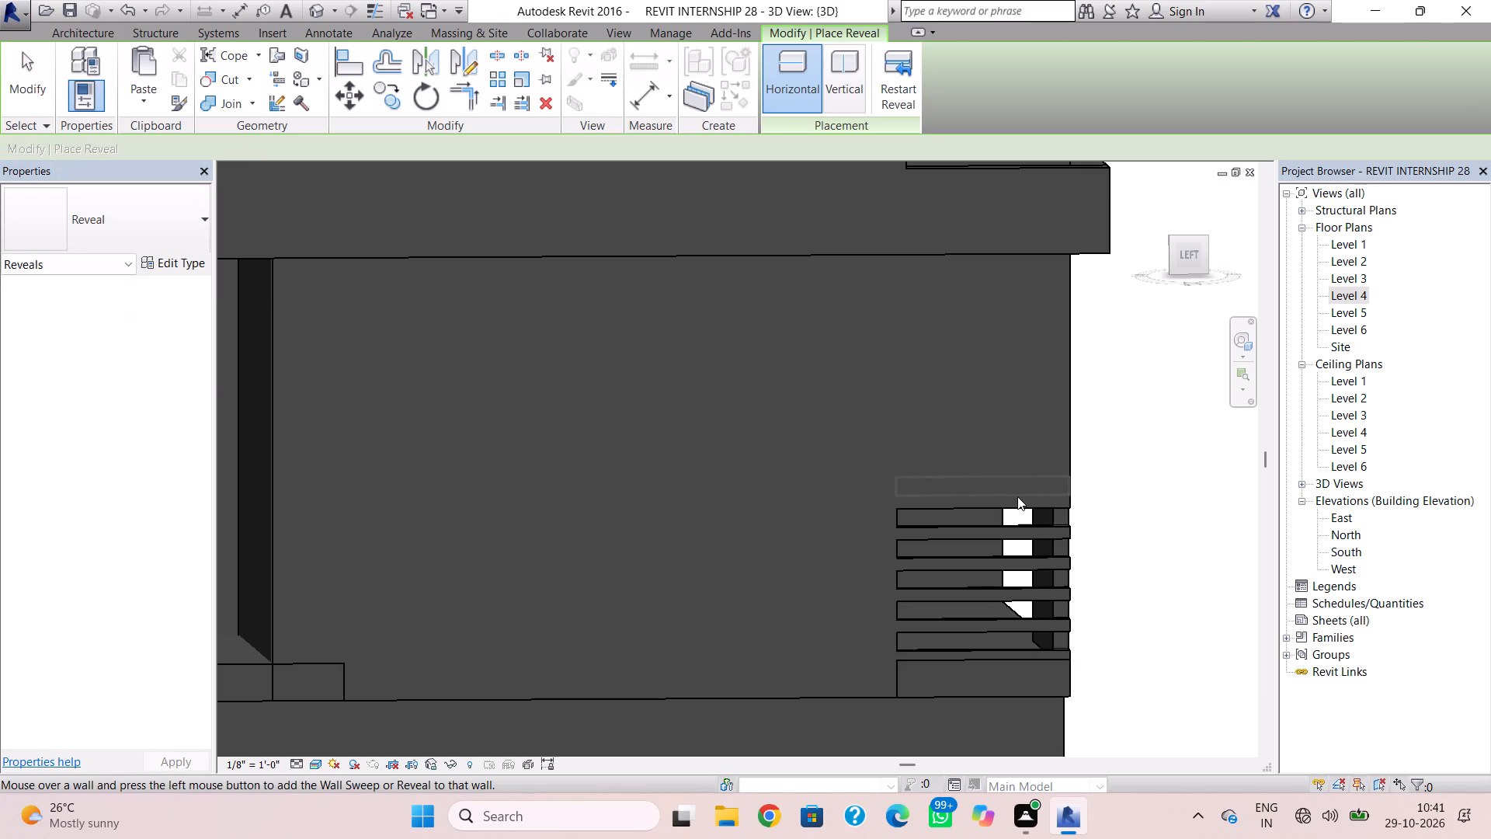
double_click(1017, 496)
click(77, 112)
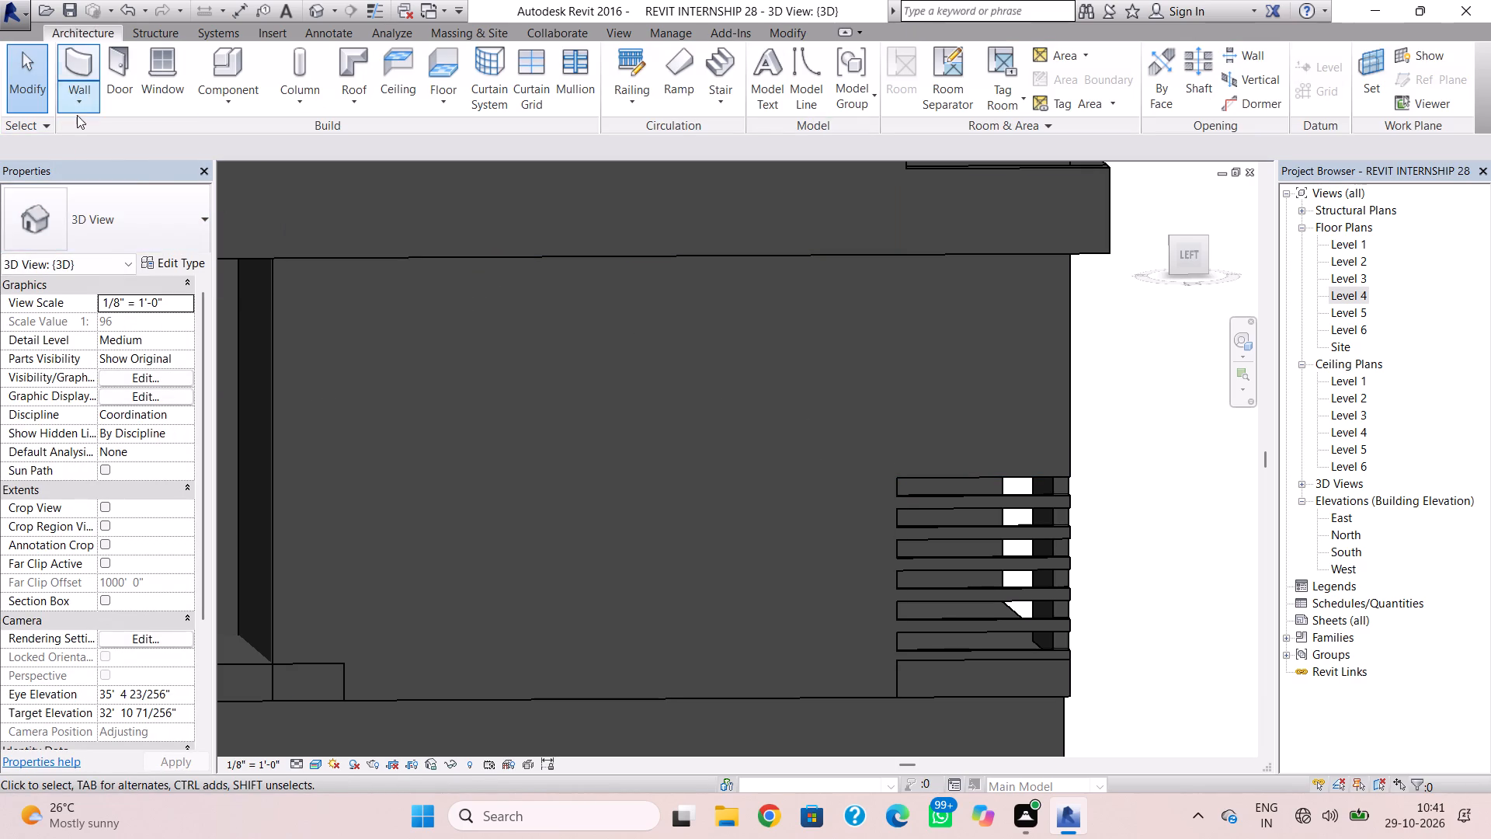
click(127, 302)
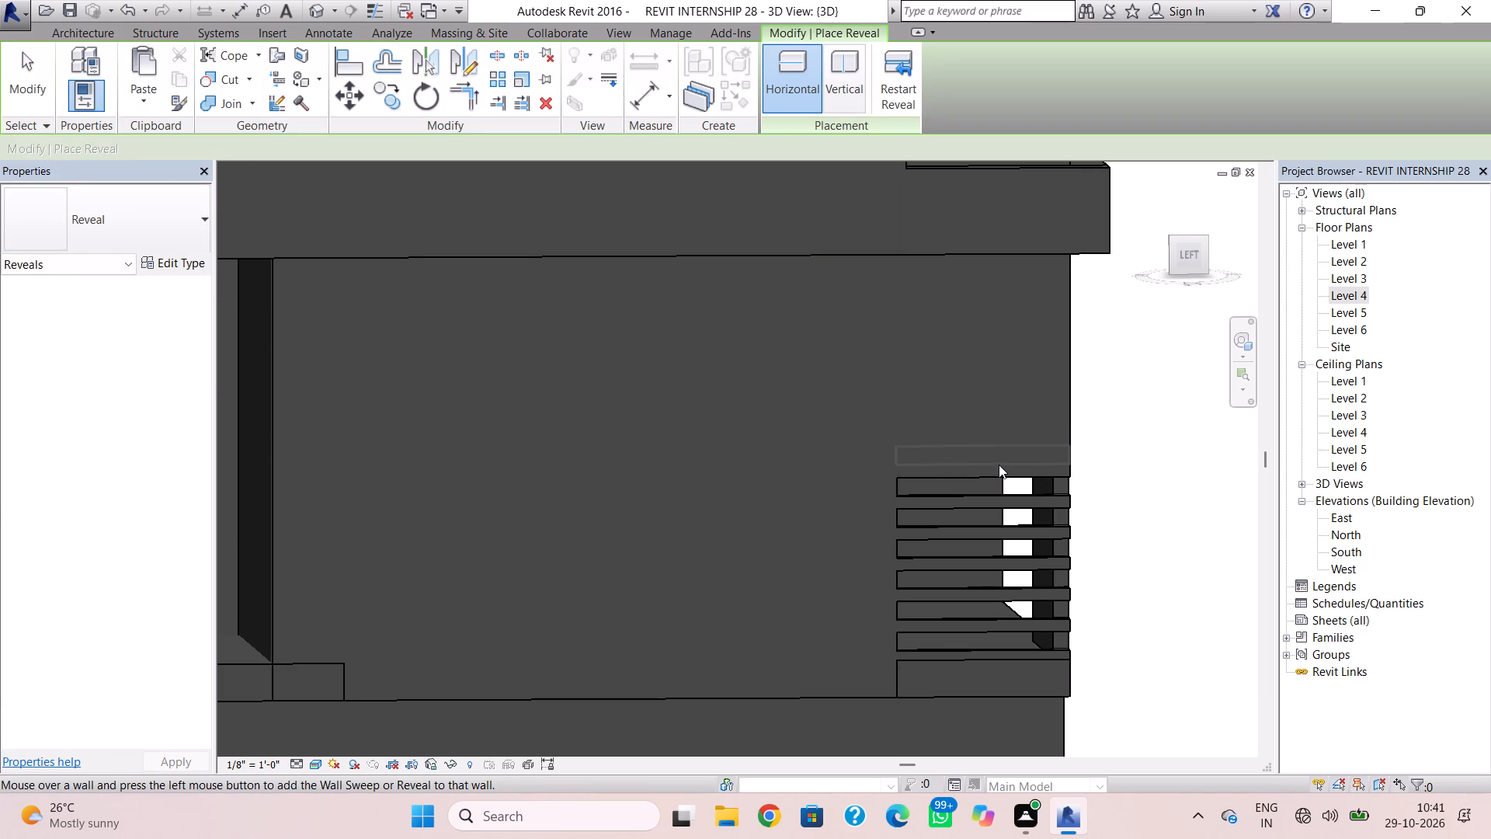
double_click(999, 465)
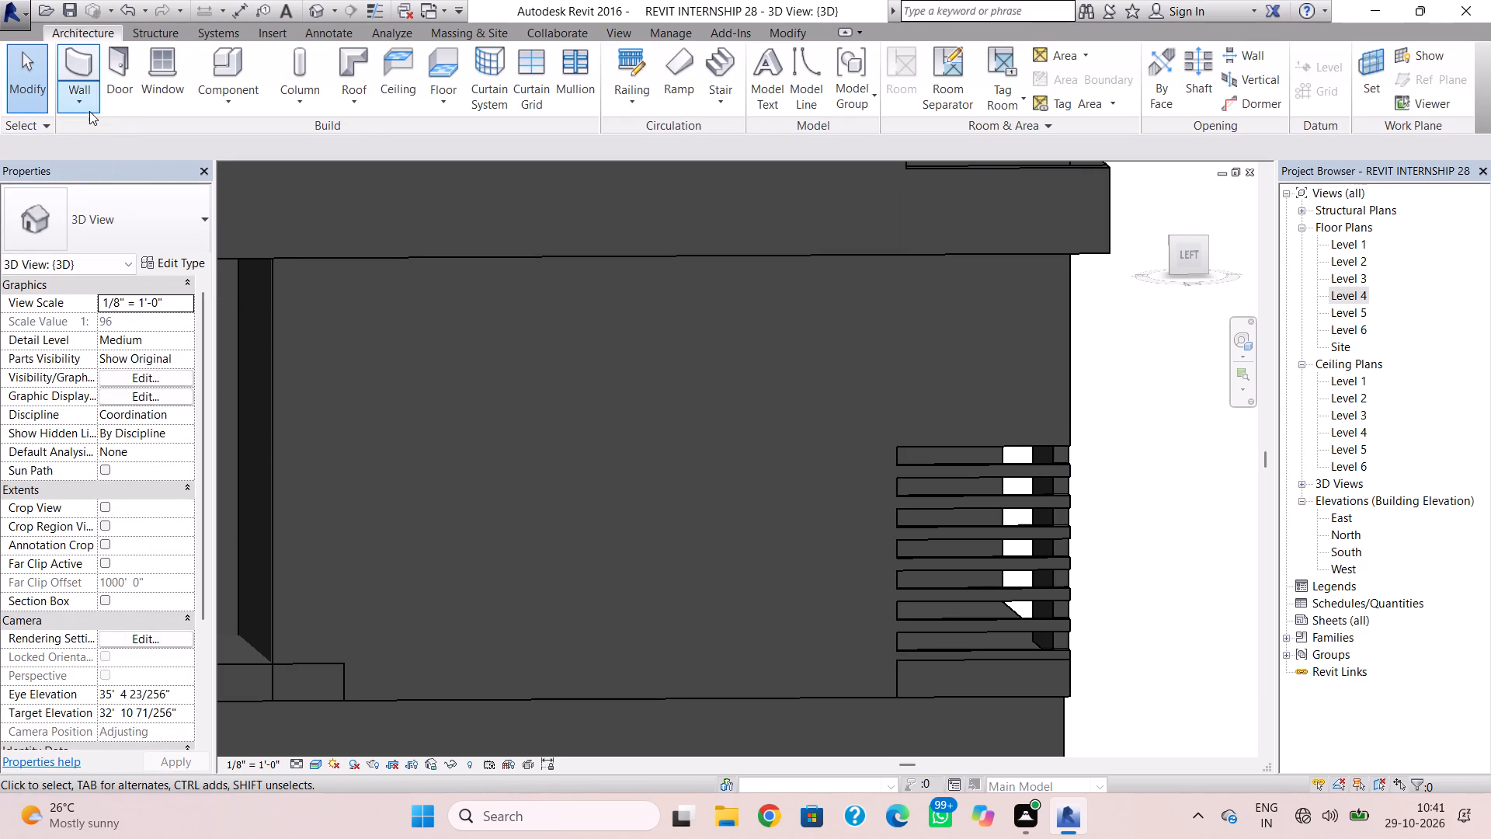
Continue the stack upward on the Level 2 corner wall with three more horizontal wall reveals at the same spacing.
click(89, 111)
click(127, 300)
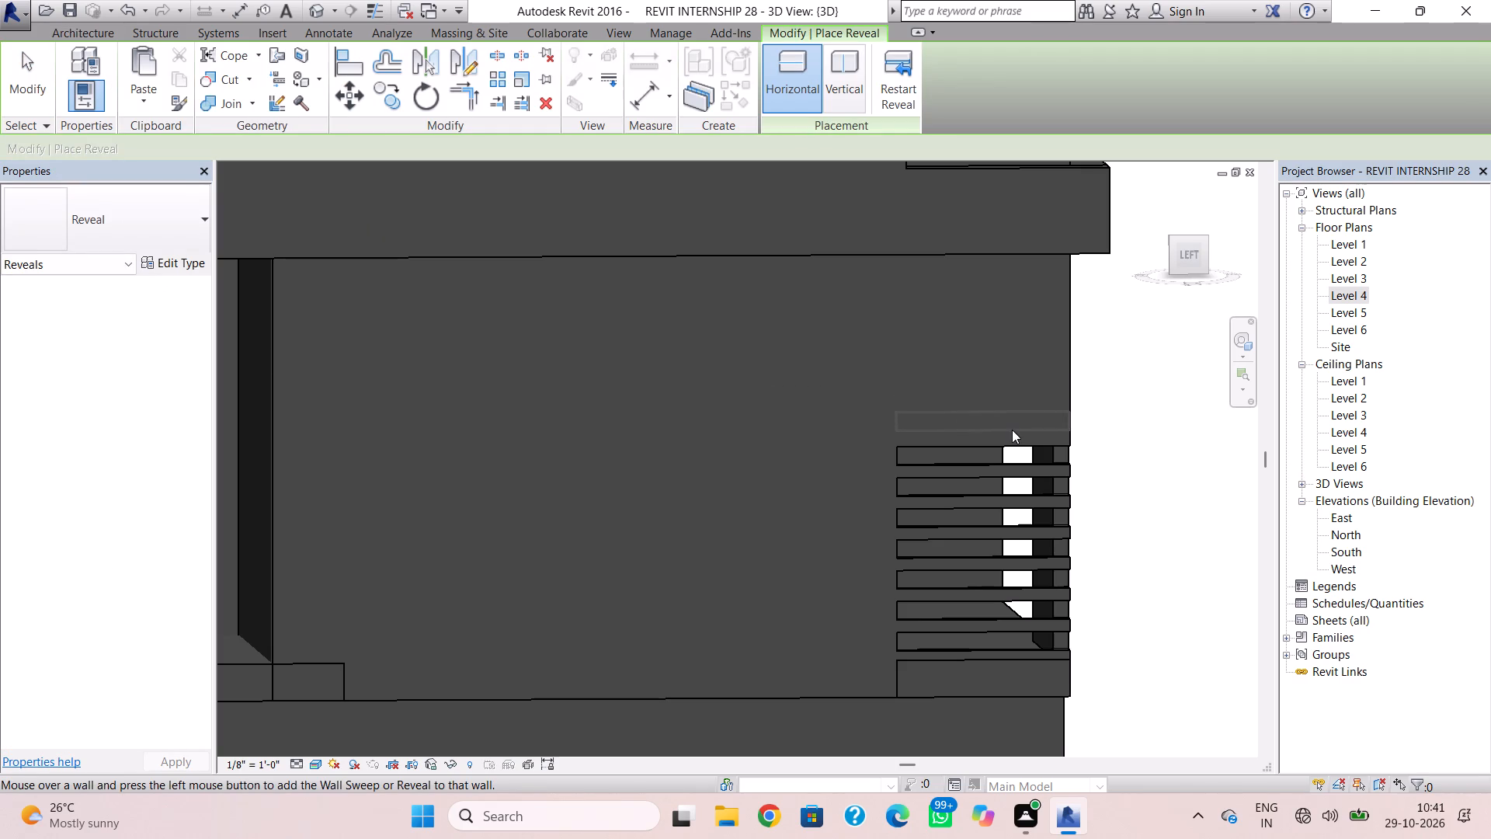
double_click(1013, 435)
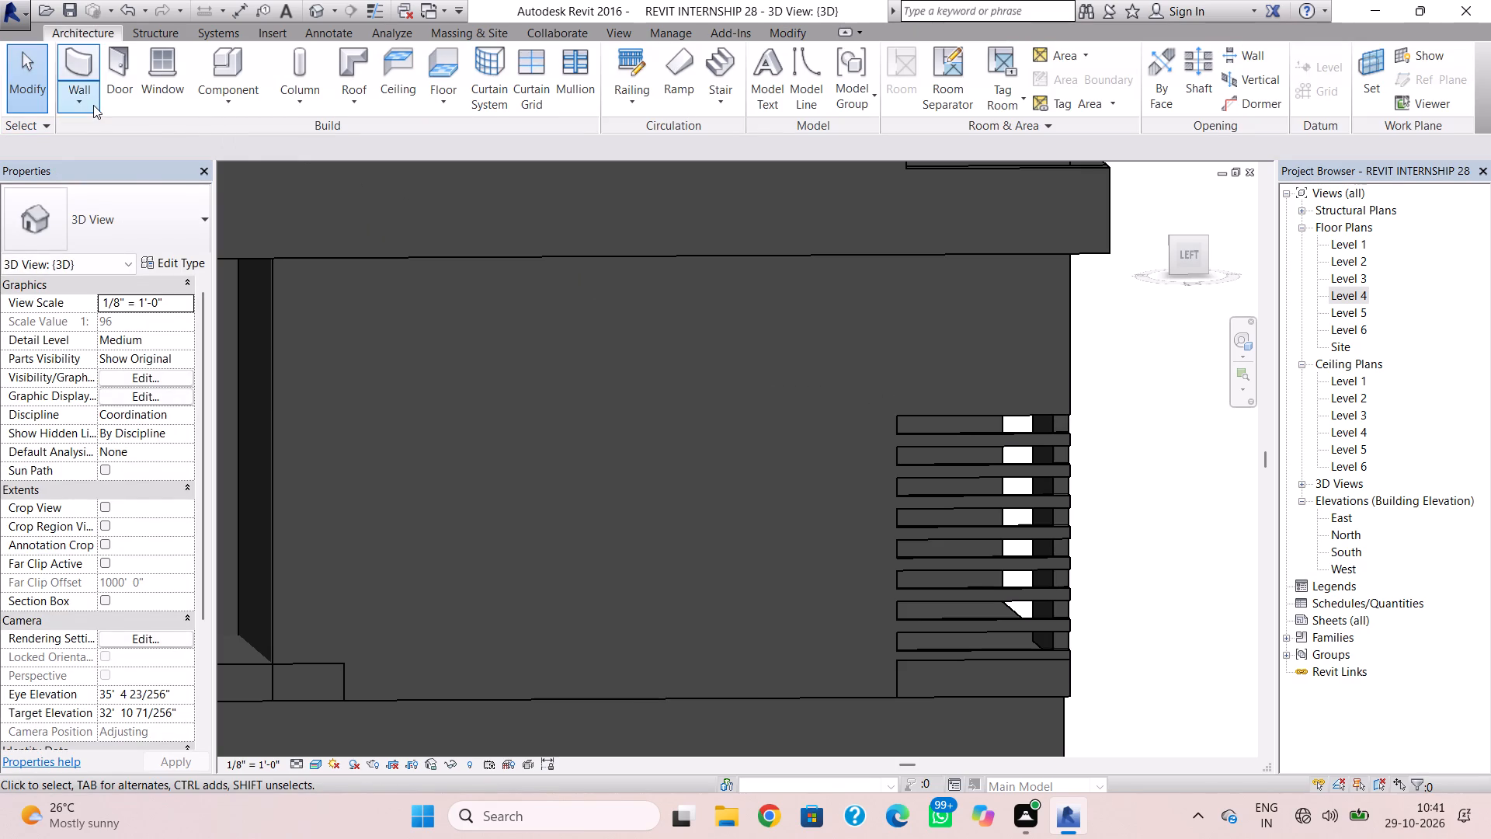
click(93, 105)
drag(157, 281, 167, 283)
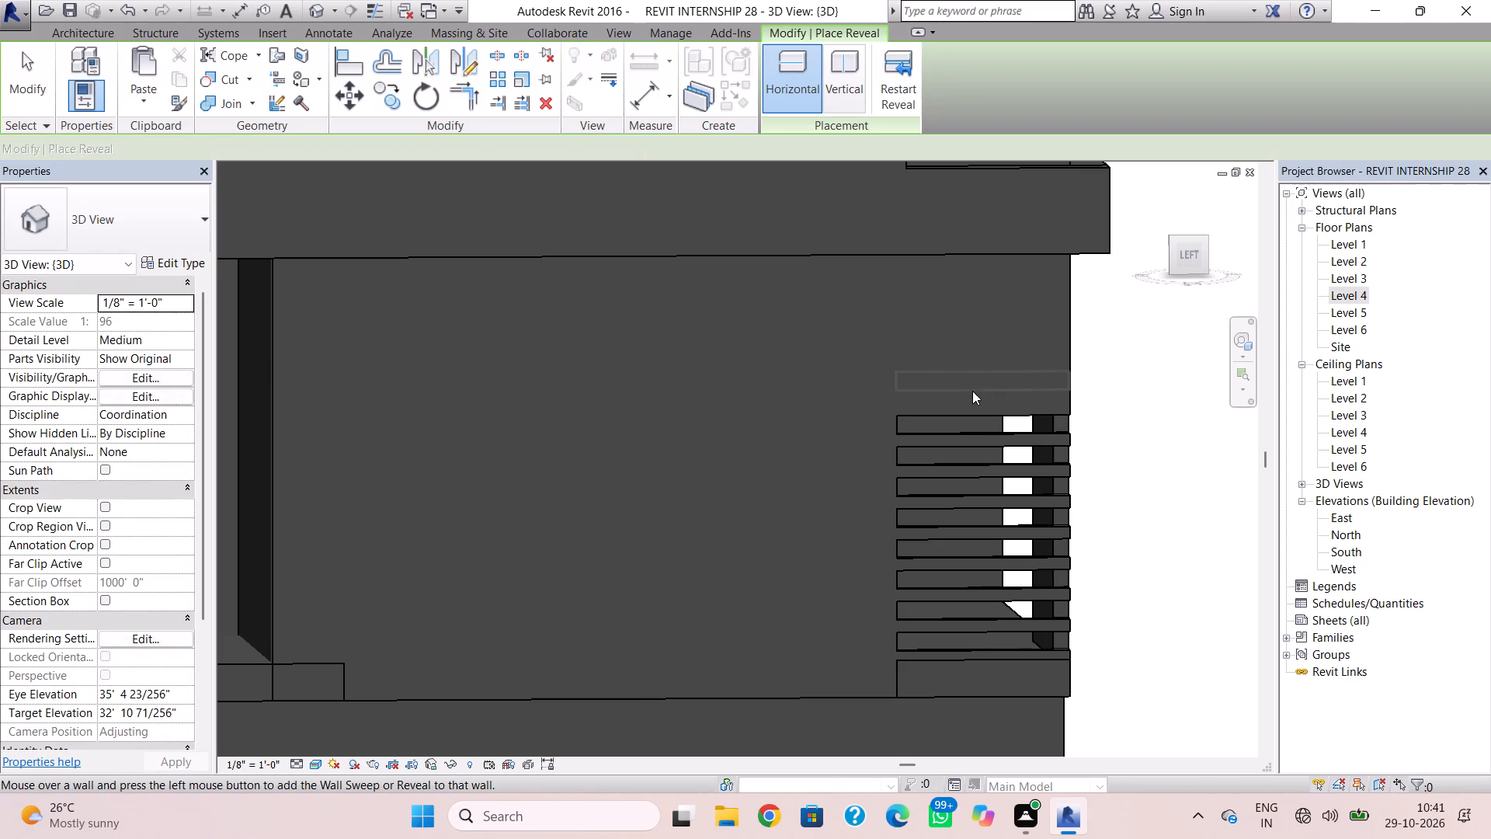
double_click(982, 402)
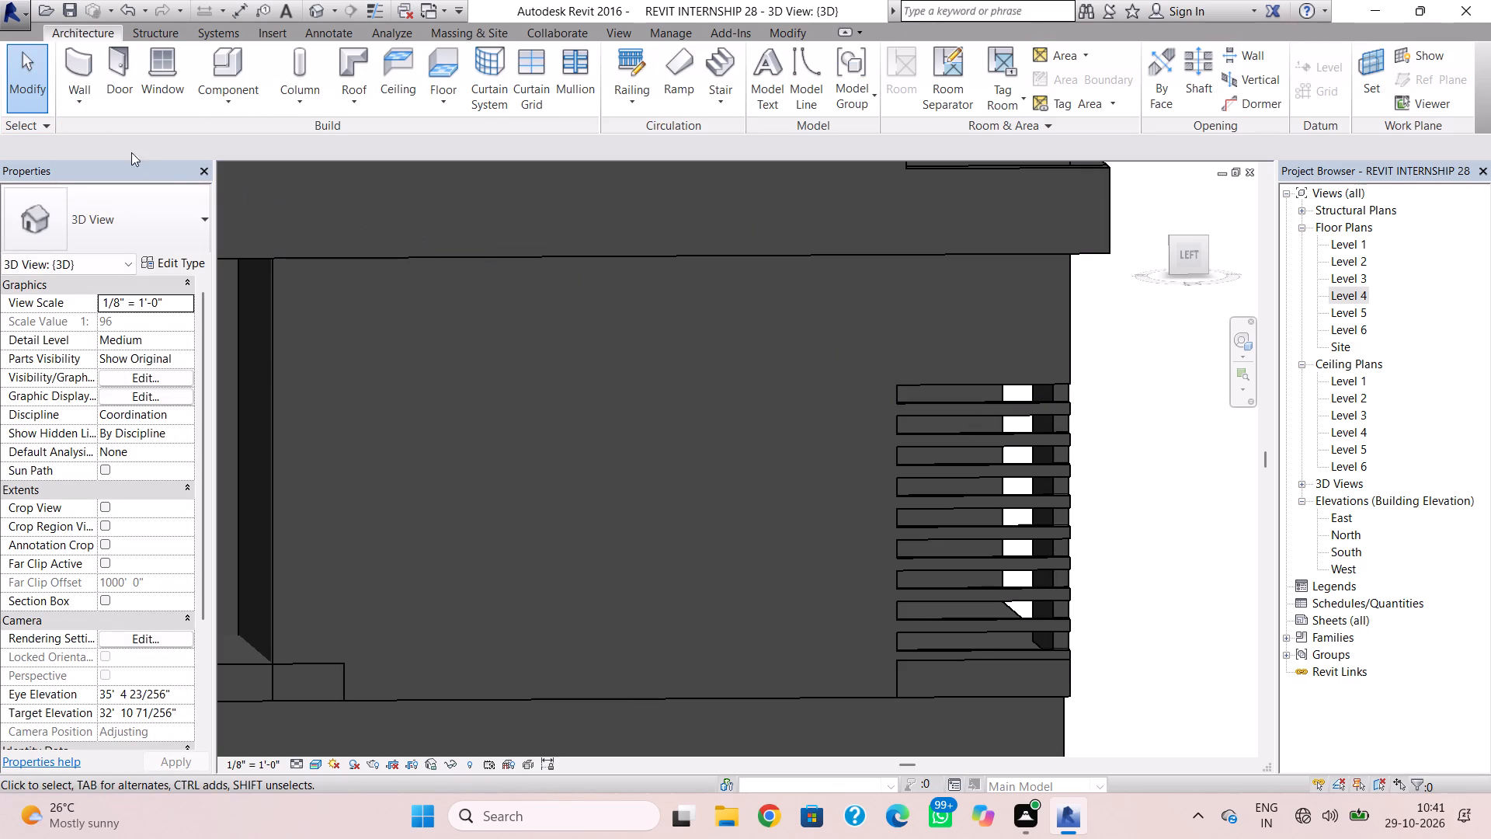
click(83, 106)
click(149, 281)
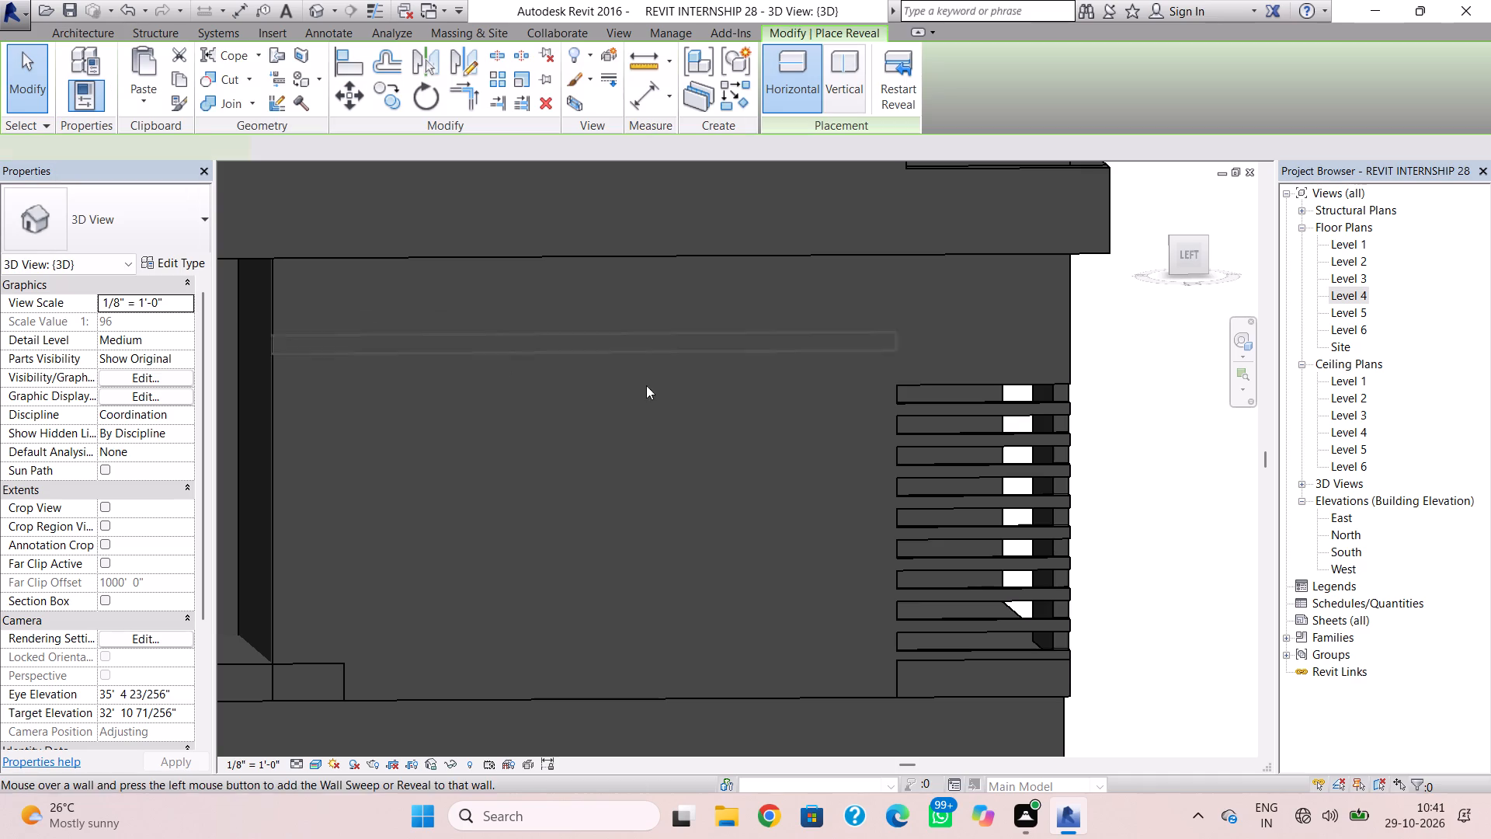
double_click(958, 371)
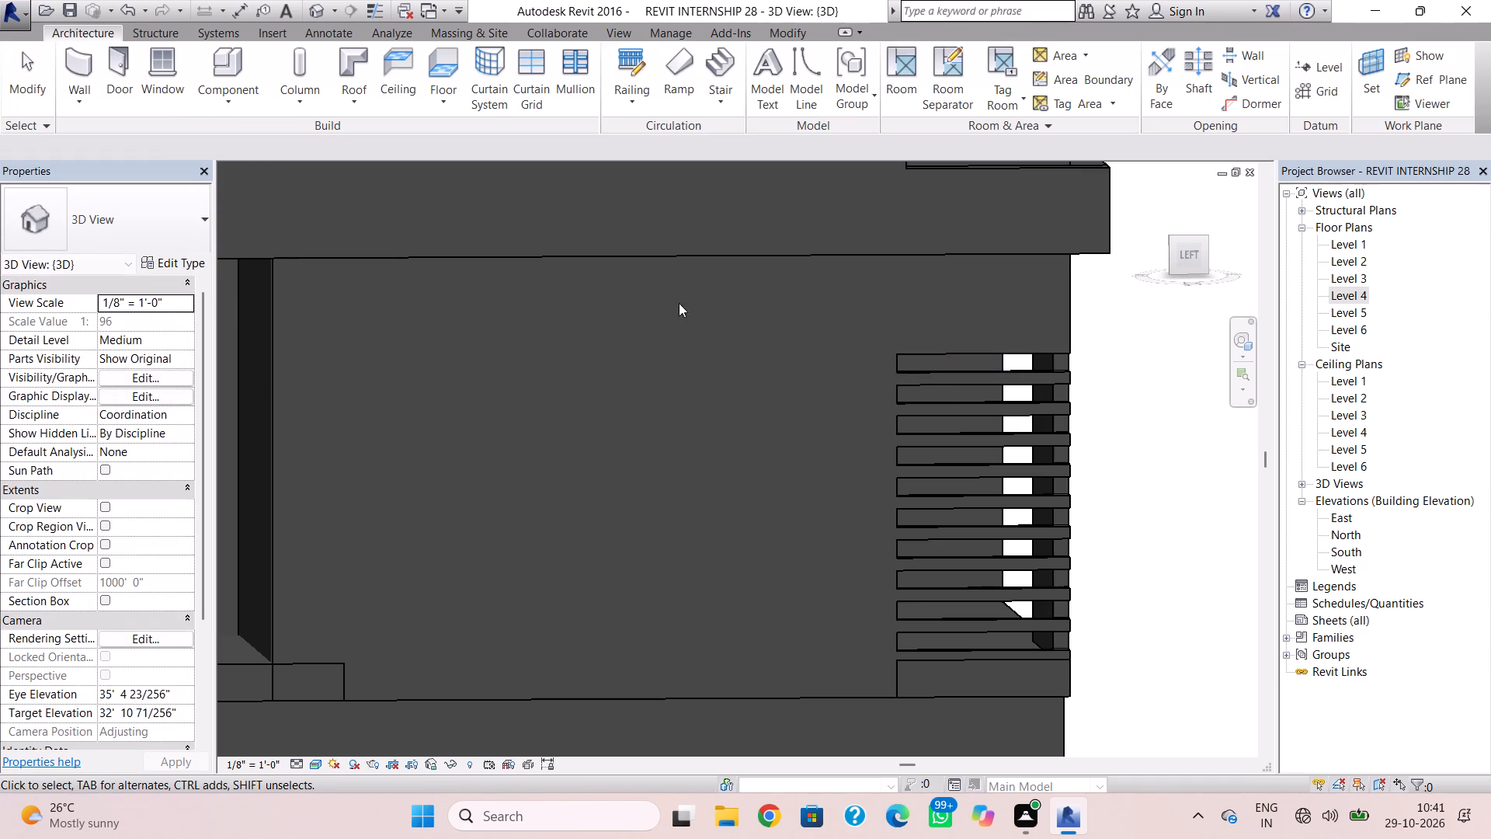
Place the last three horizontal wall reveals on the Level 2 corner wall, ending directly beneath the slab band above.
click(89, 108)
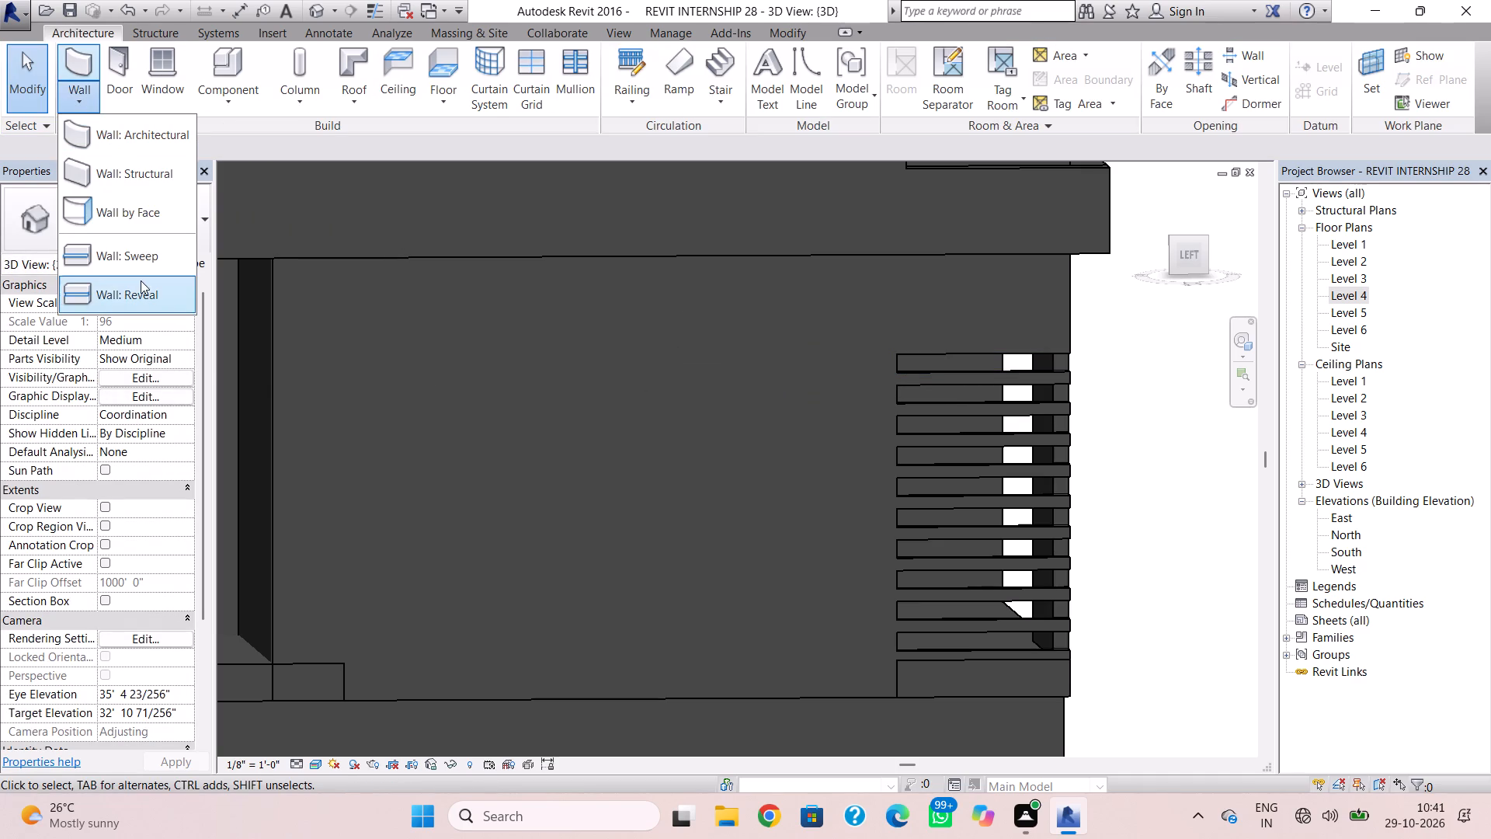
click(141, 281)
double_click(975, 339)
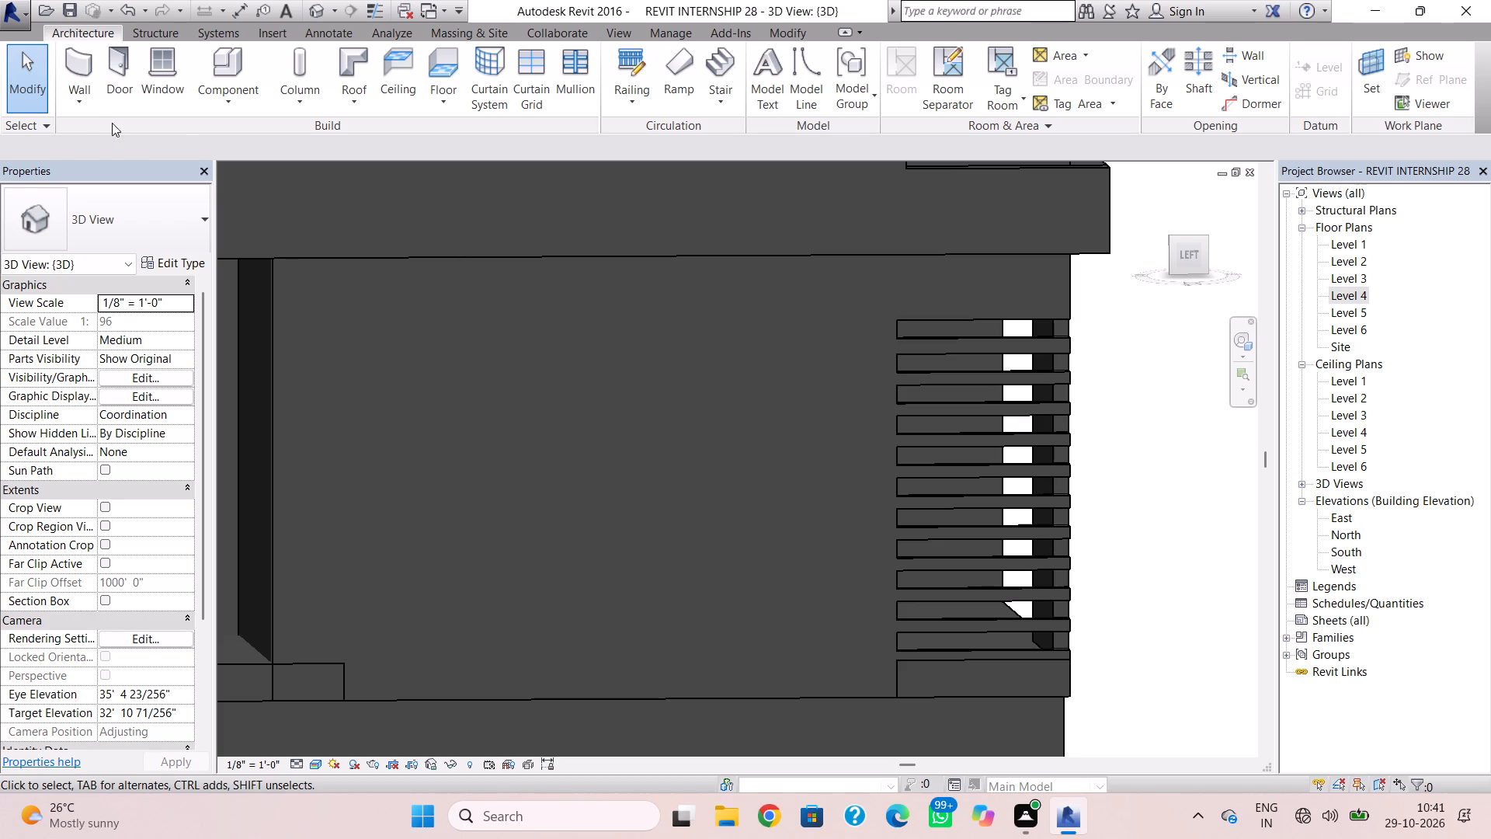
click(85, 112)
click(119, 288)
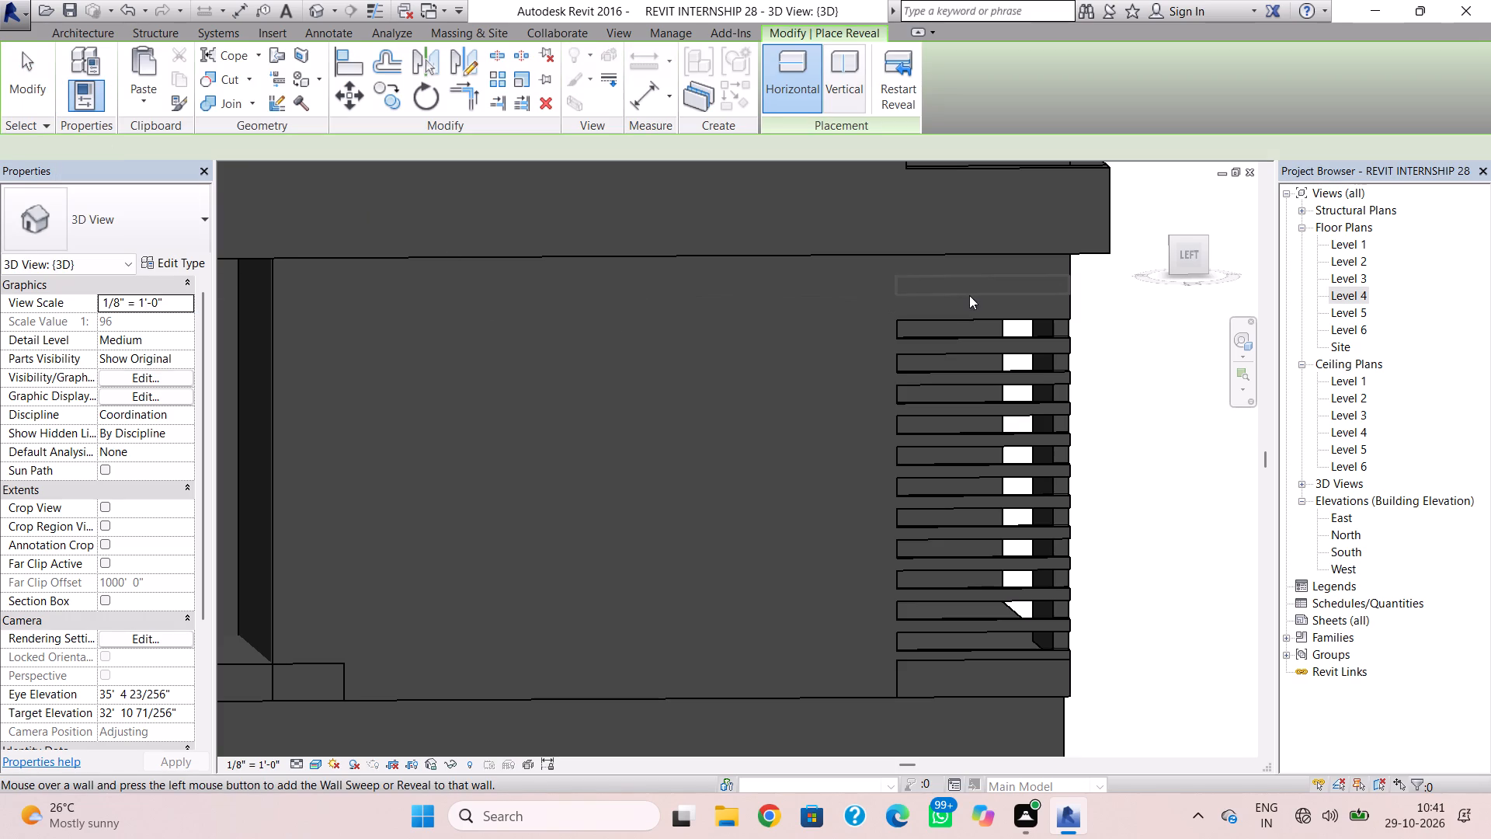
double_click(978, 308)
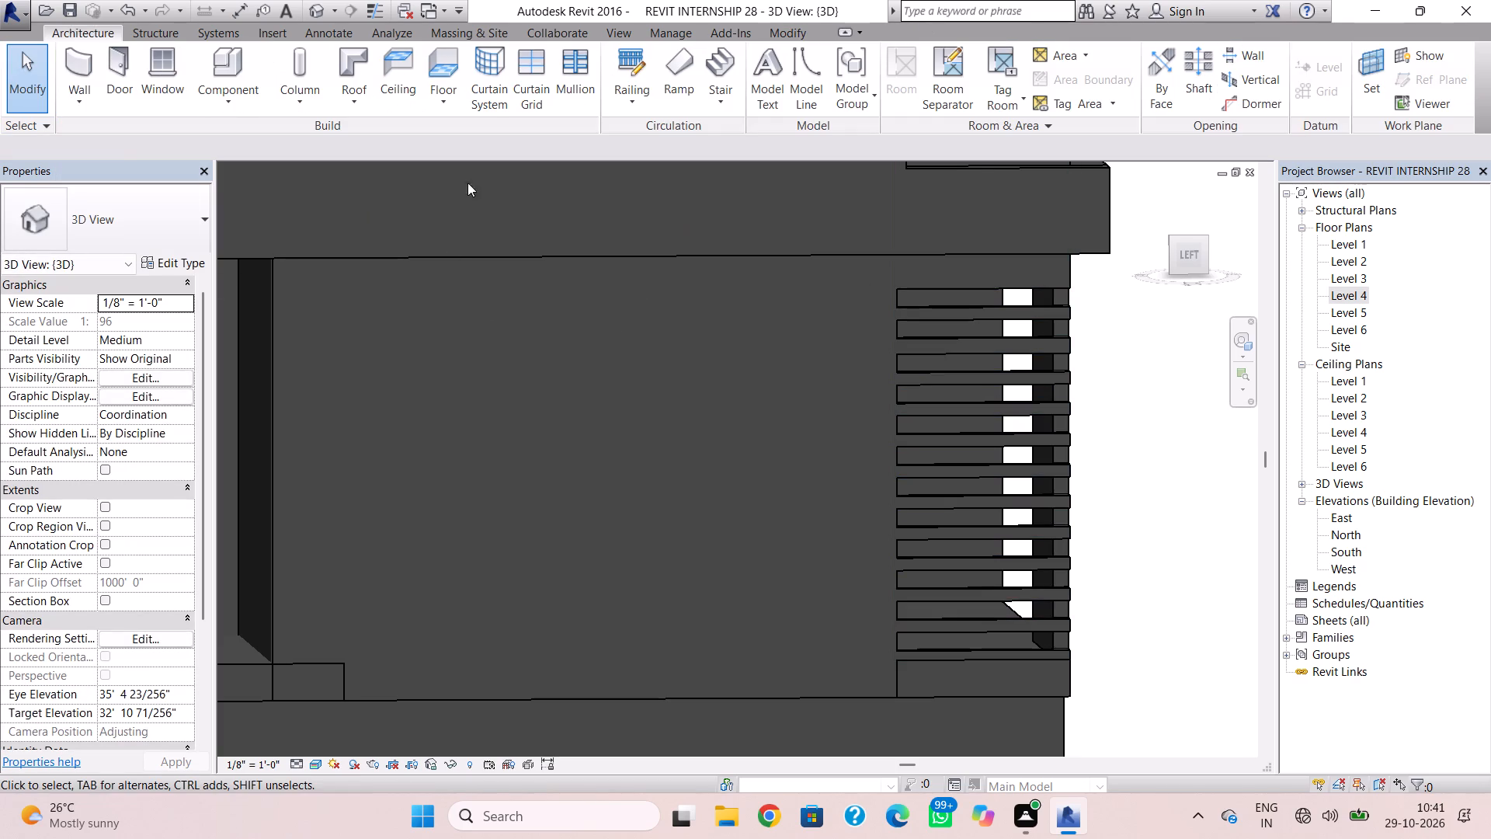
click(85, 100)
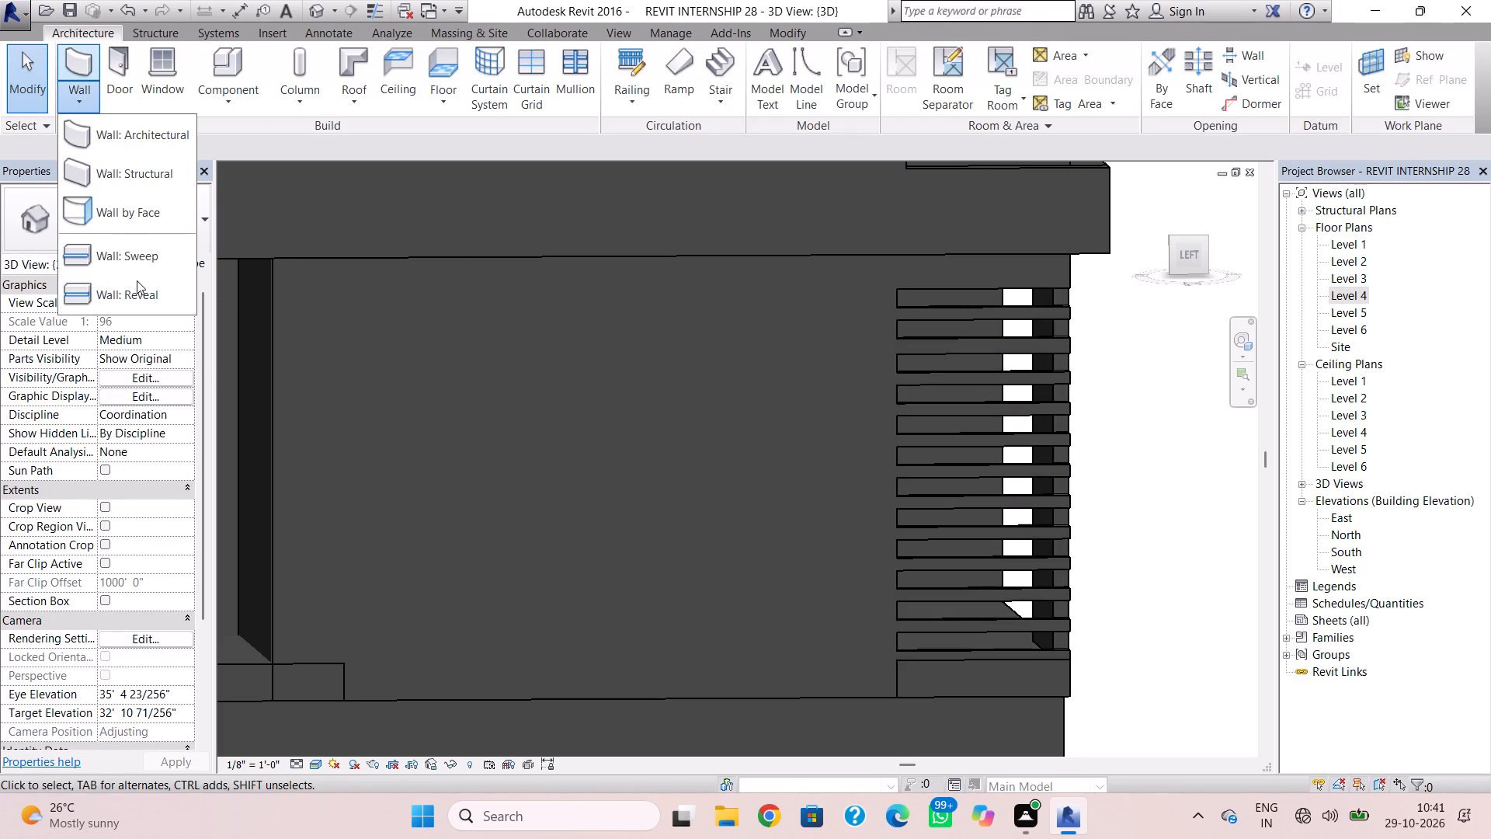
click(138, 282)
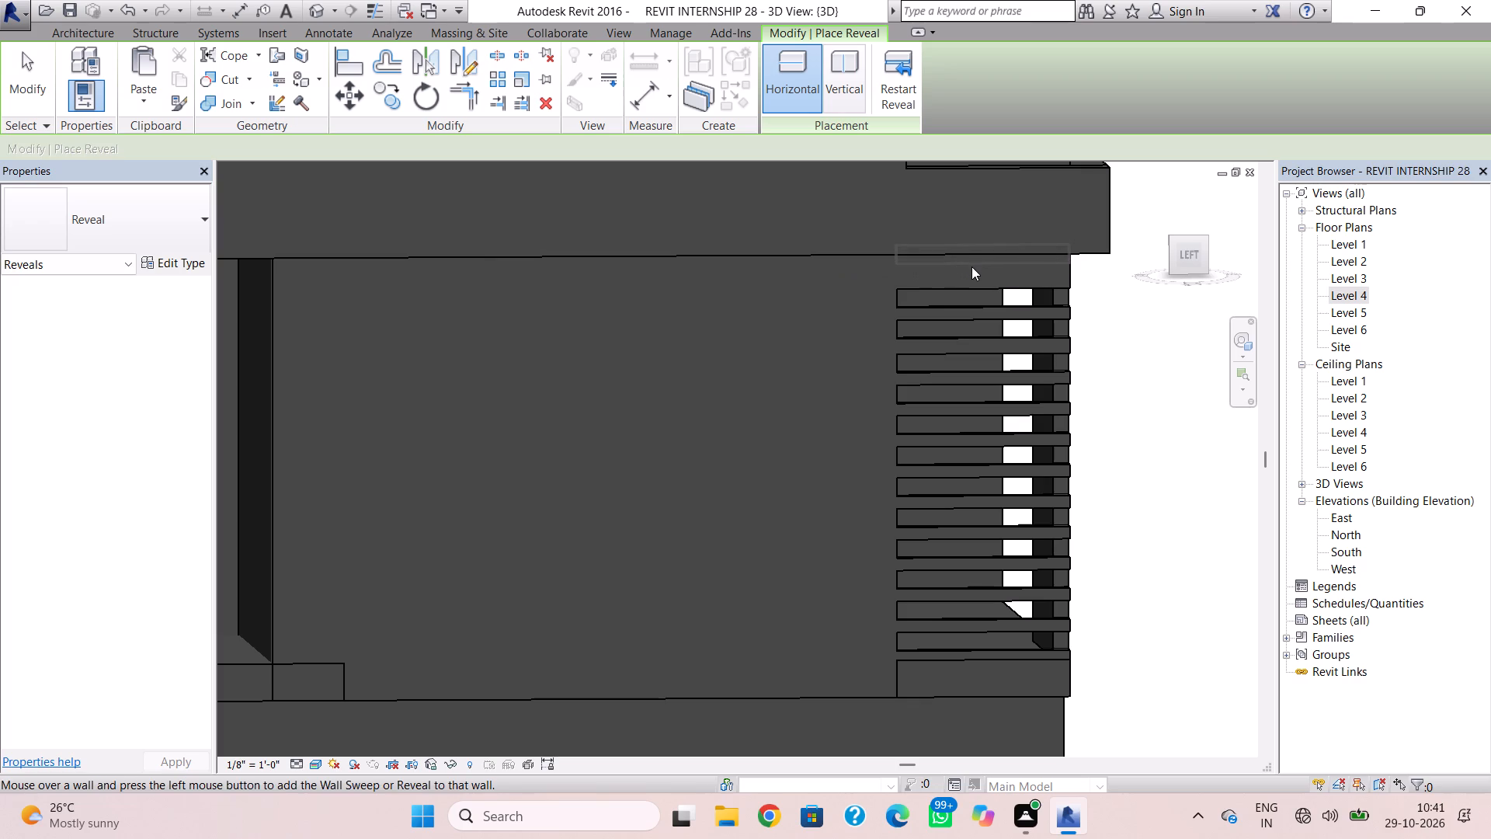
double_click(975, 272)
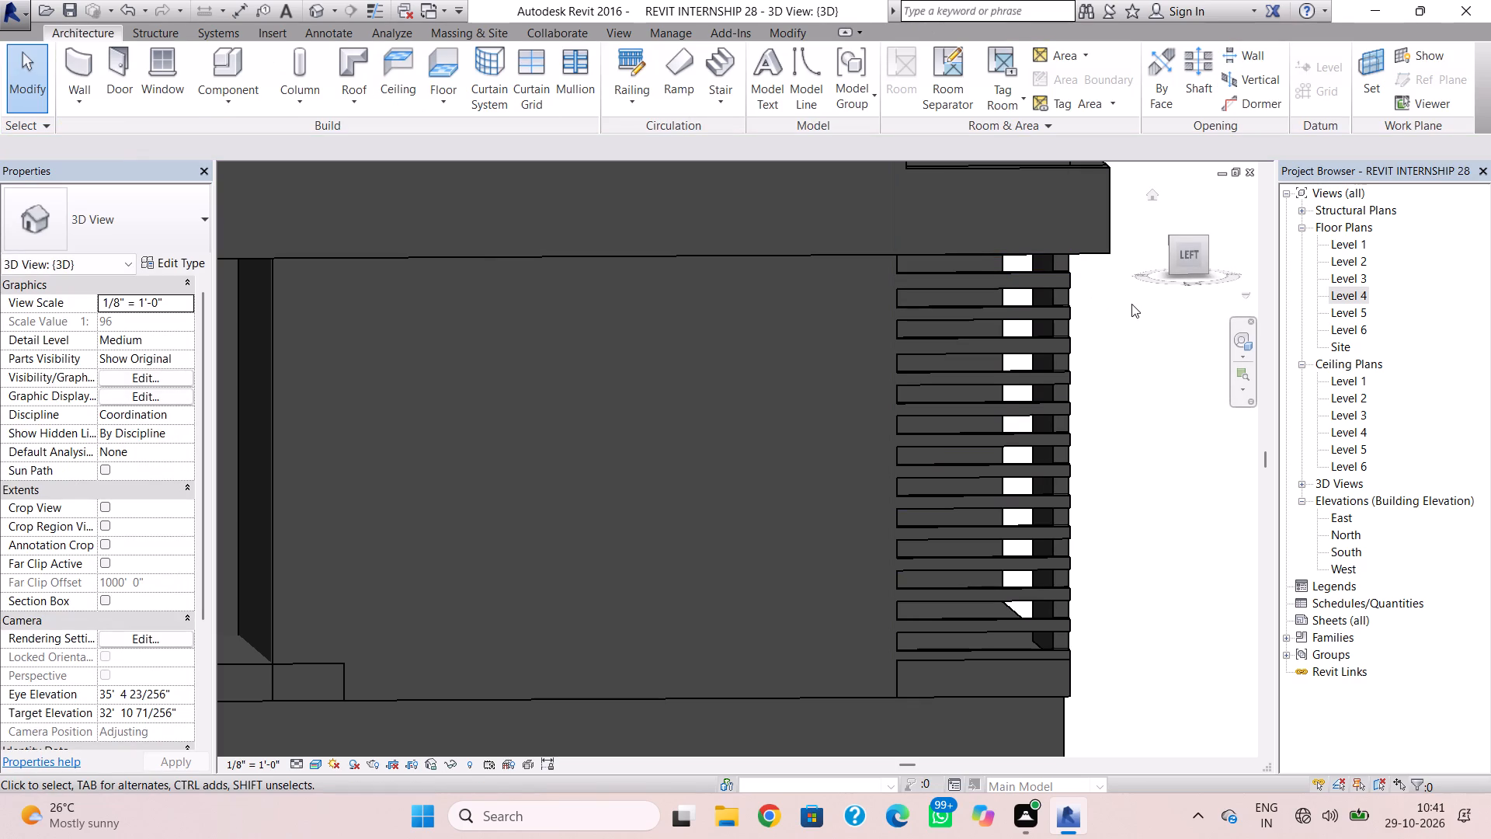
Place two horizontal wall reveals low on the 5" corner wall one storey up, starting just above the projecting slab band.
scroll(1132, 305, down, 4)
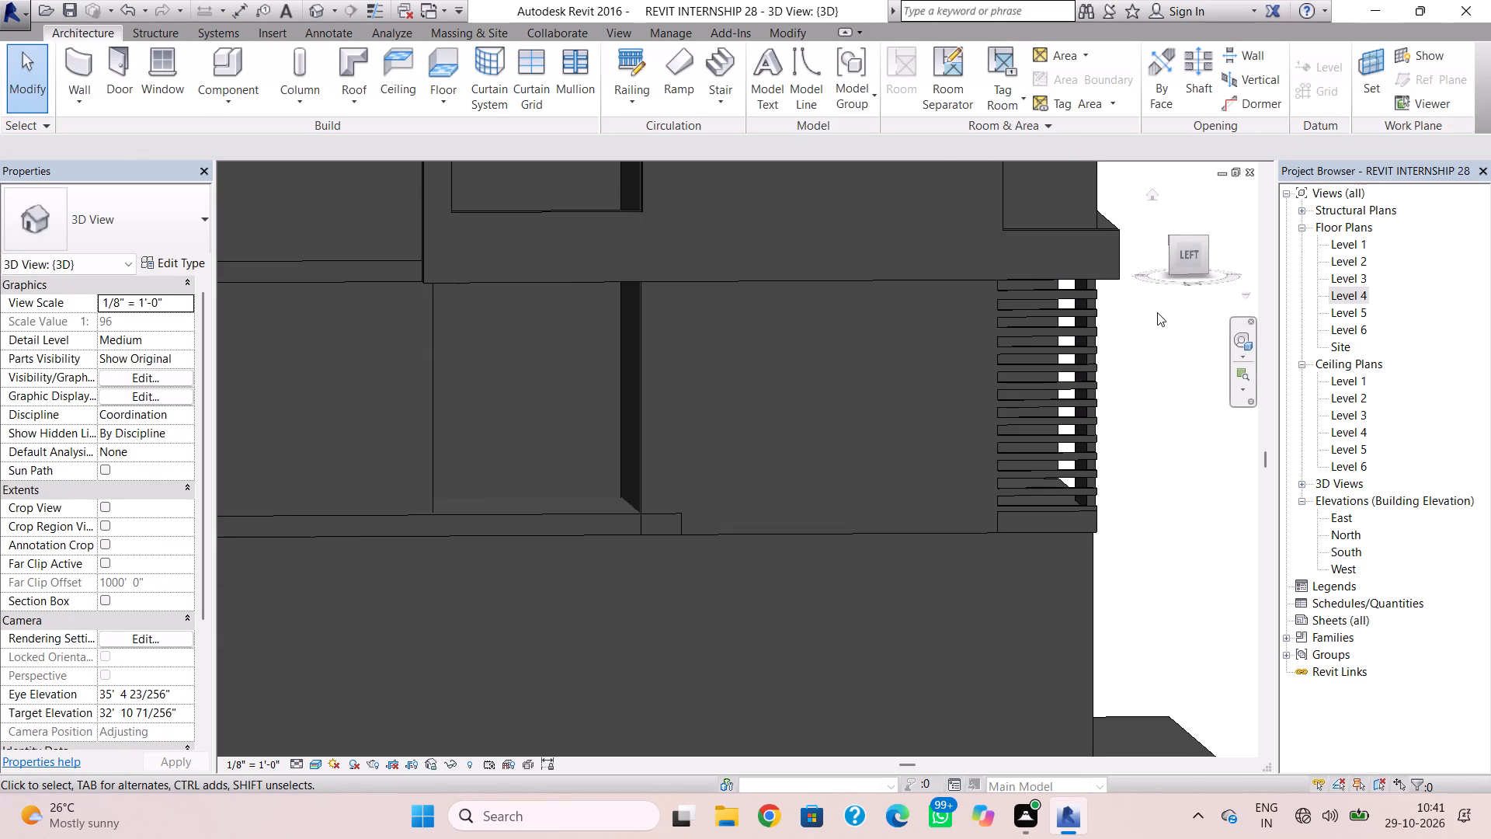
middle_drag(1049, 197, 984, 322)
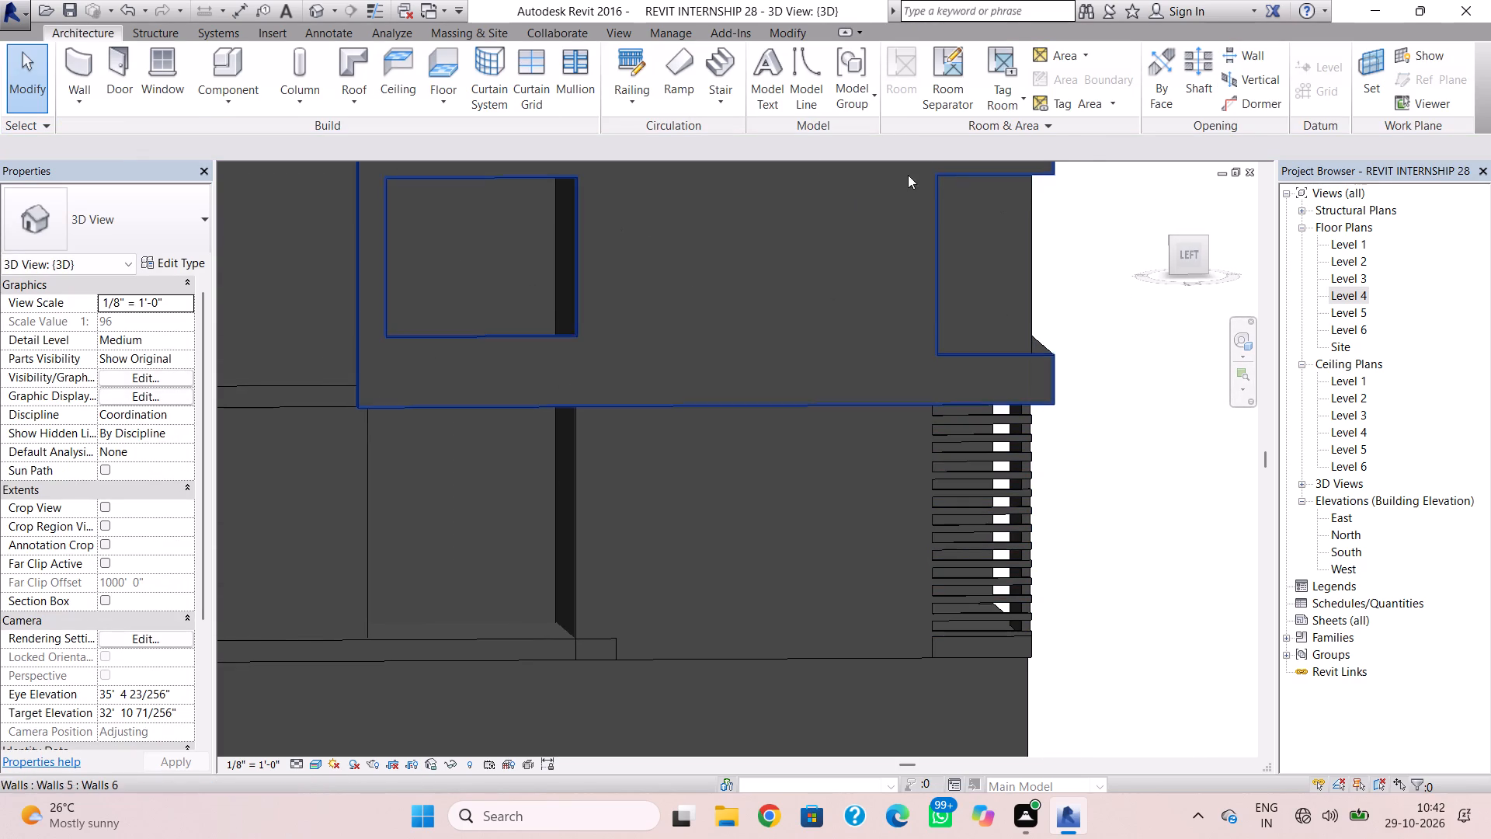
click(81, 107)
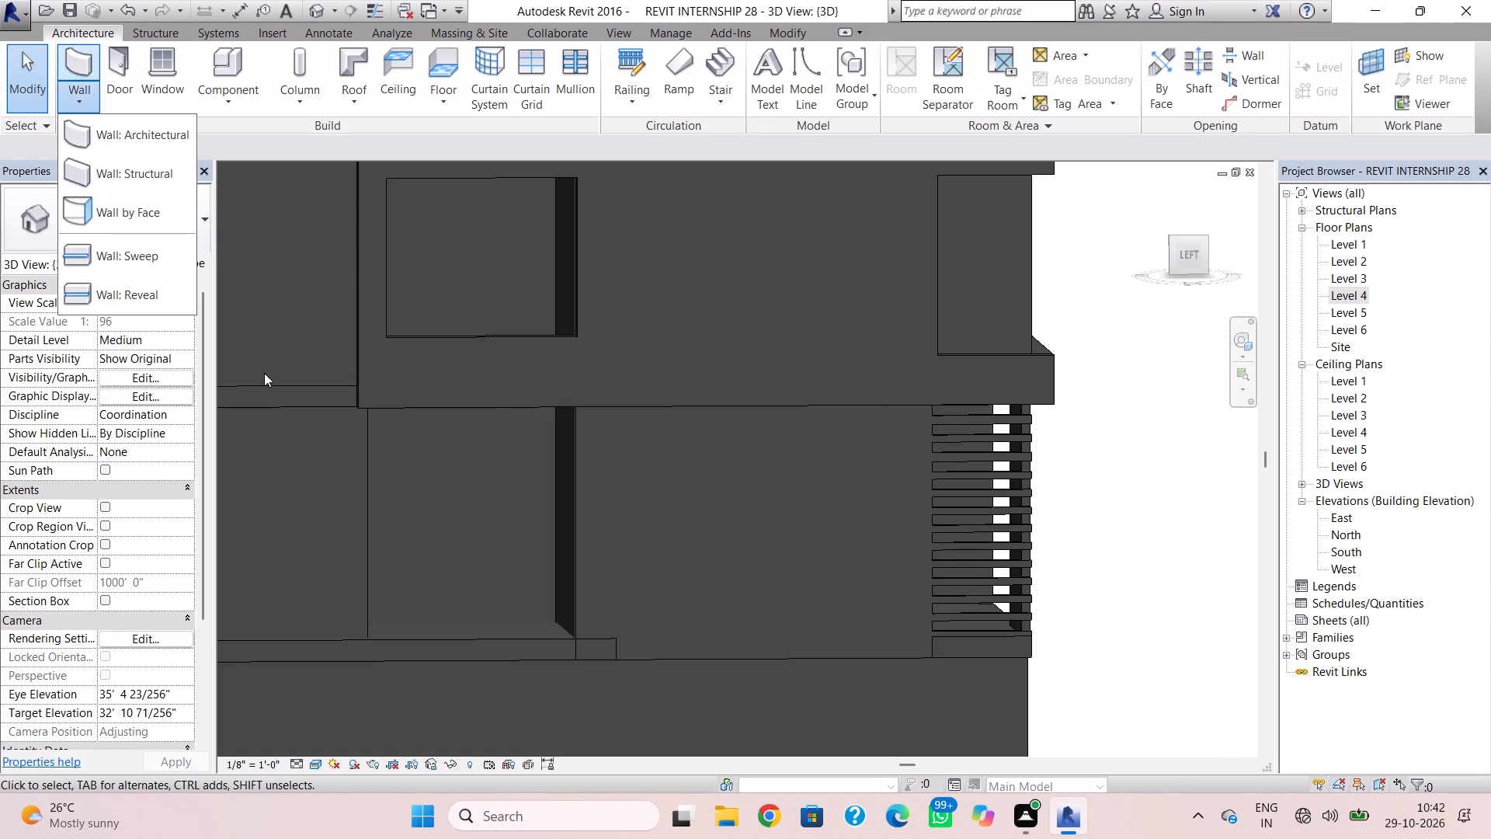
click(162, 308)
scroll(989, 386, up, 5)
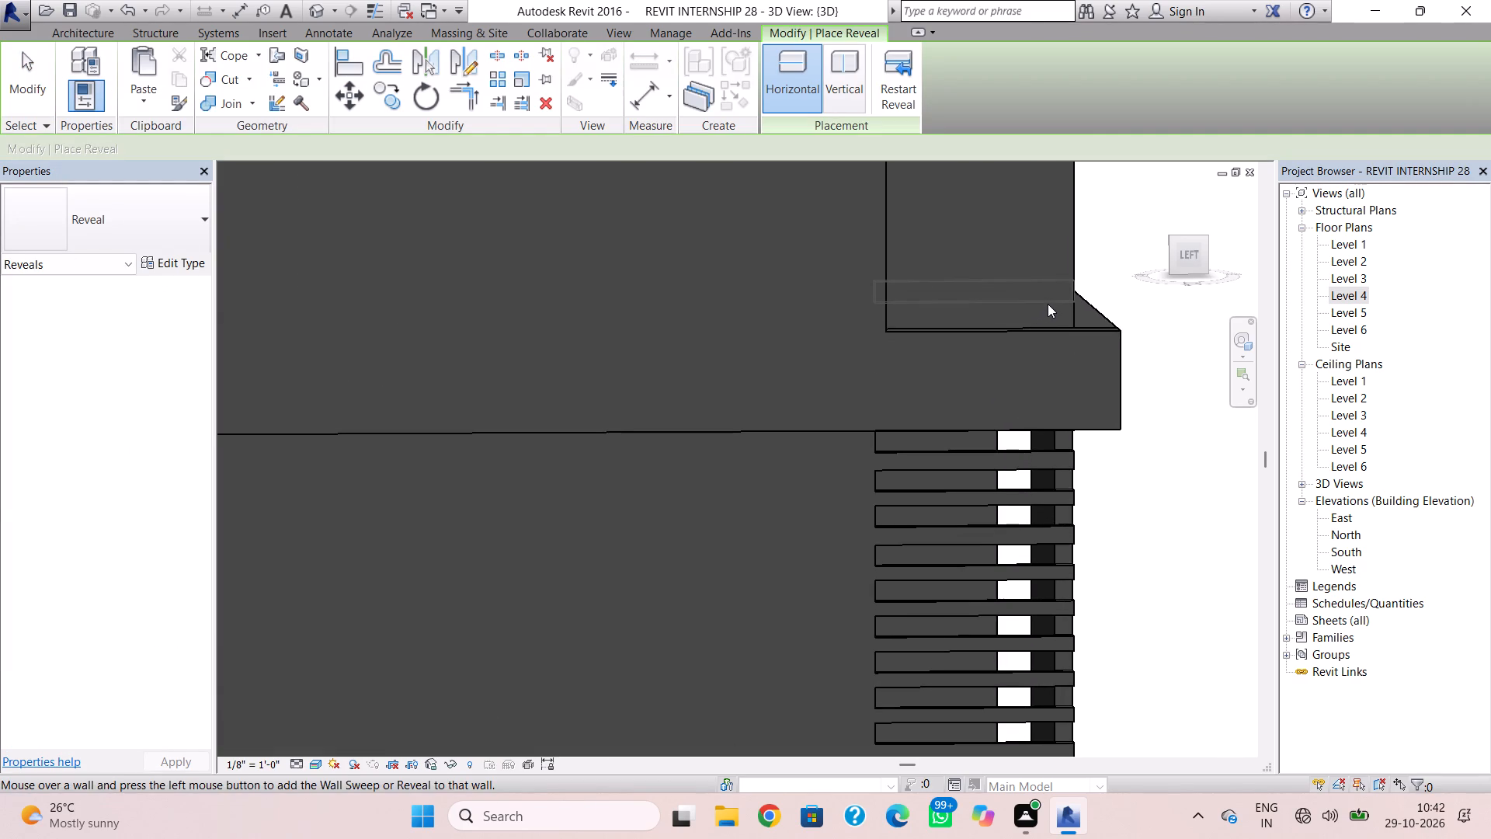
click(1048, 304)
click(1048, 304)
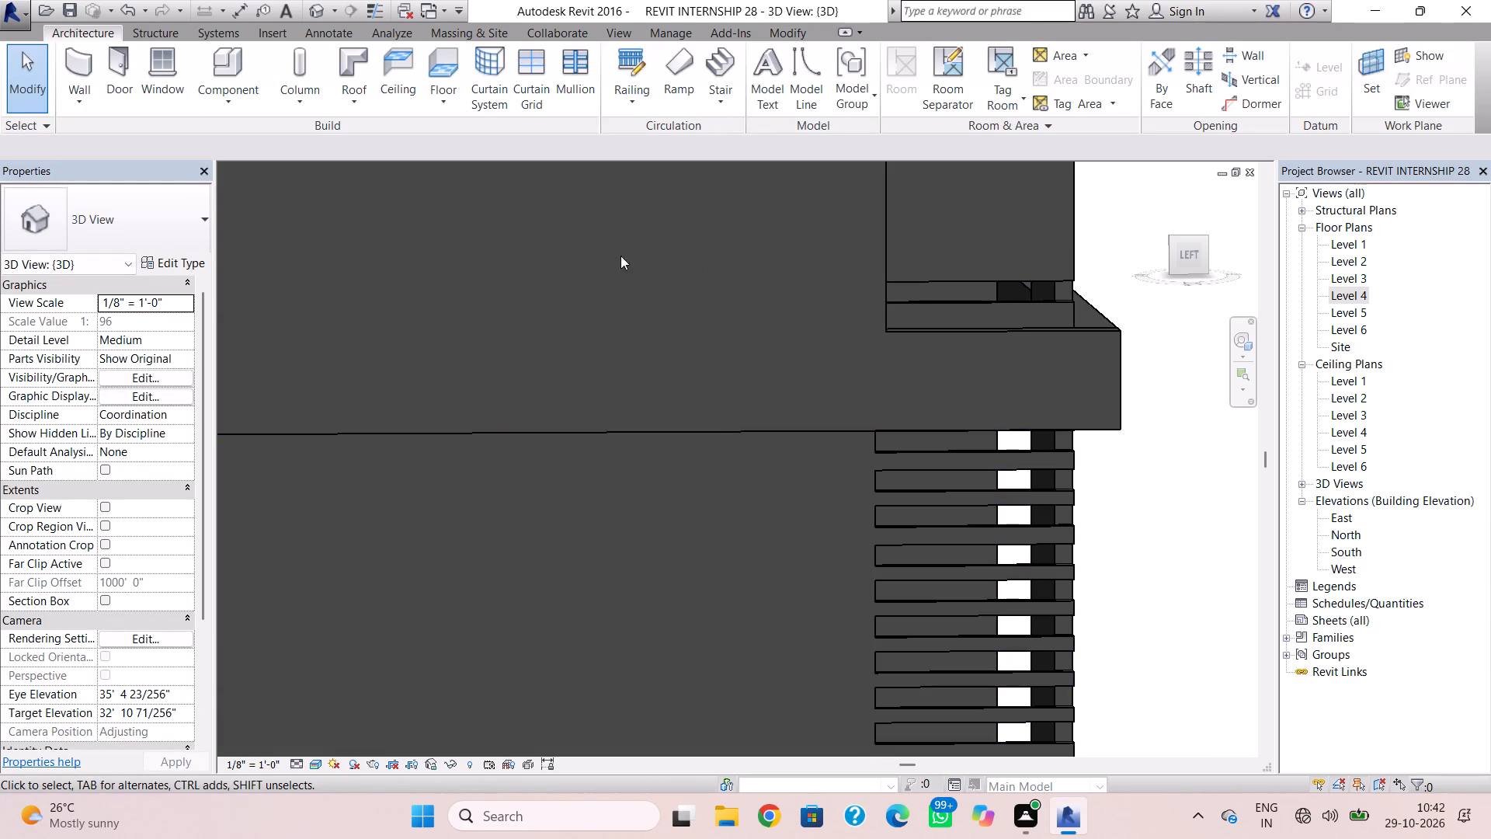
click(90, 103)
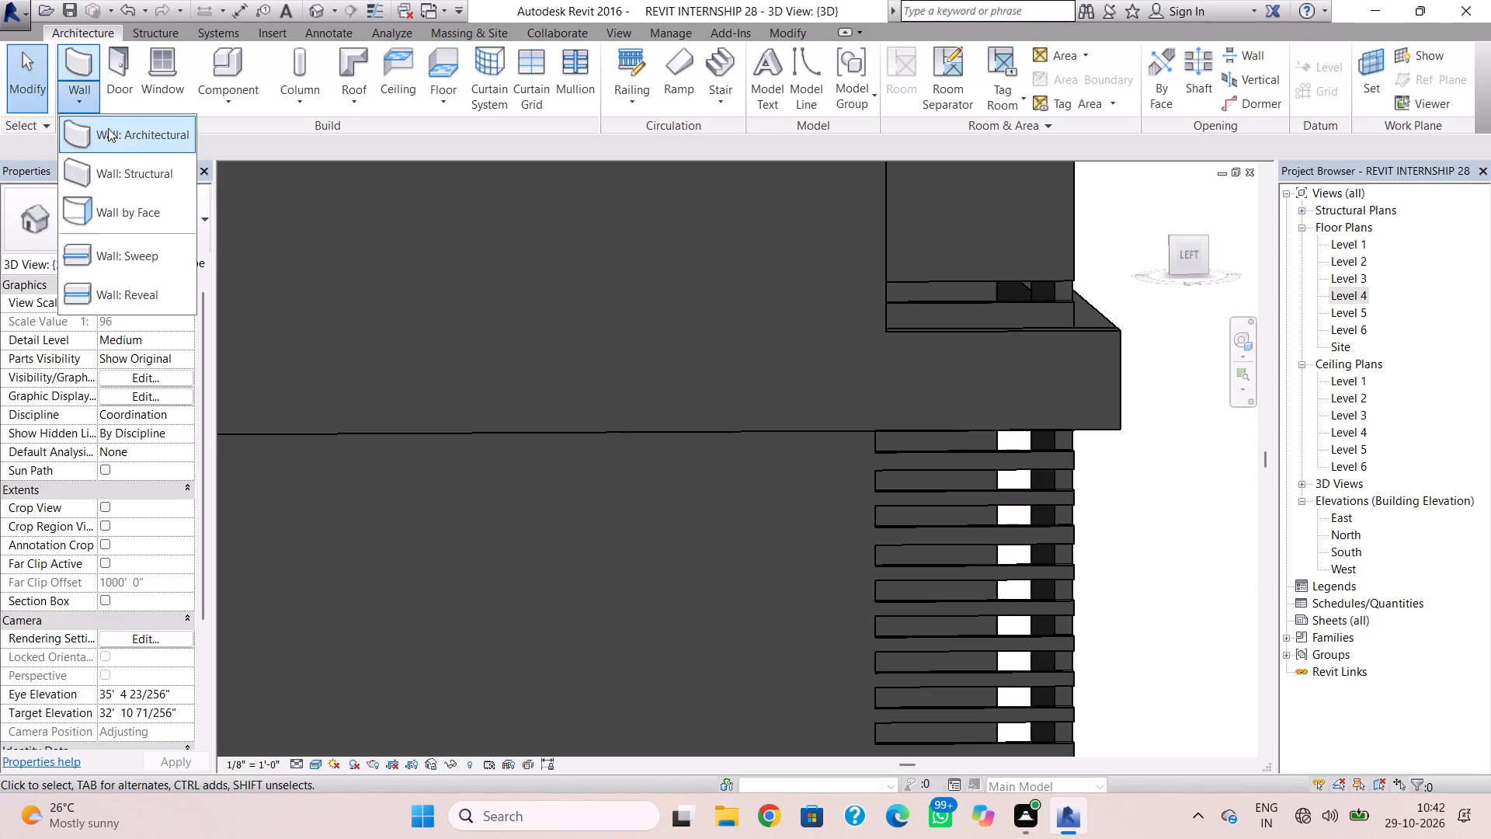
click(160, 304)
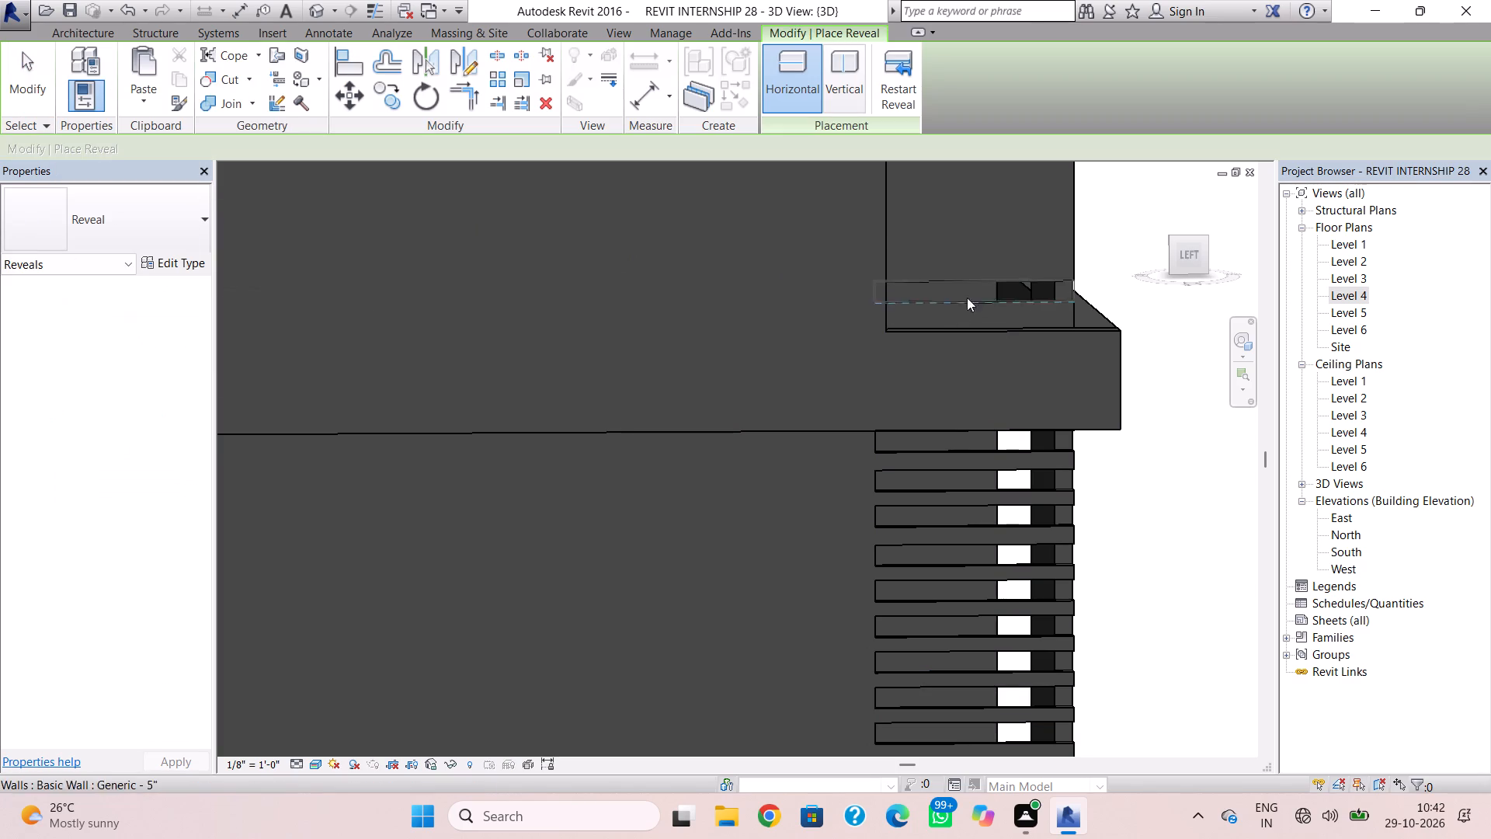
click(981, 263)
click(981, 263)
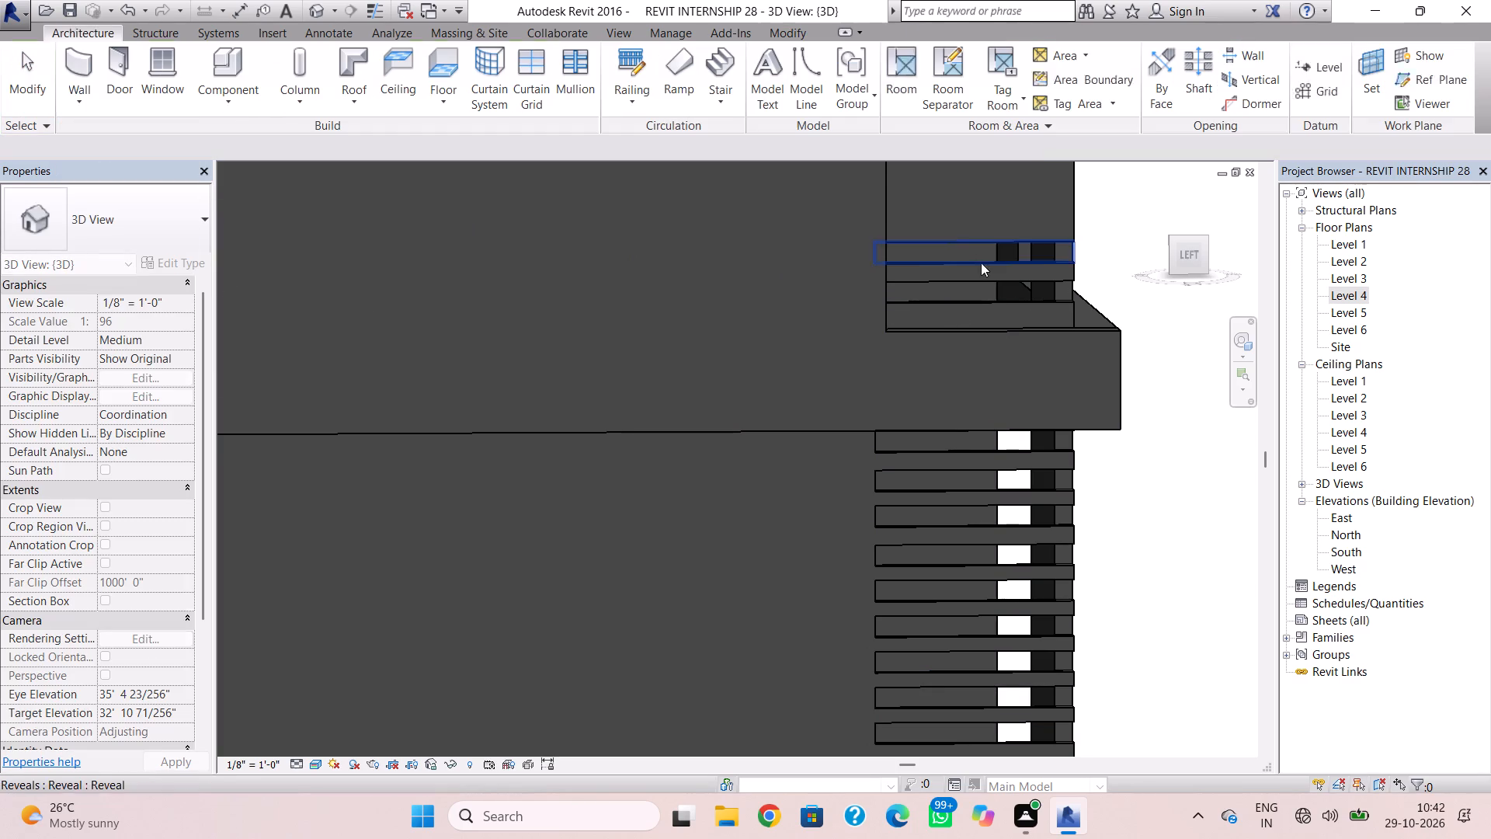
Place three more evenly spaced horizontal wall reveals above the first two on the upper storey's corner wall.
click(80, 103)
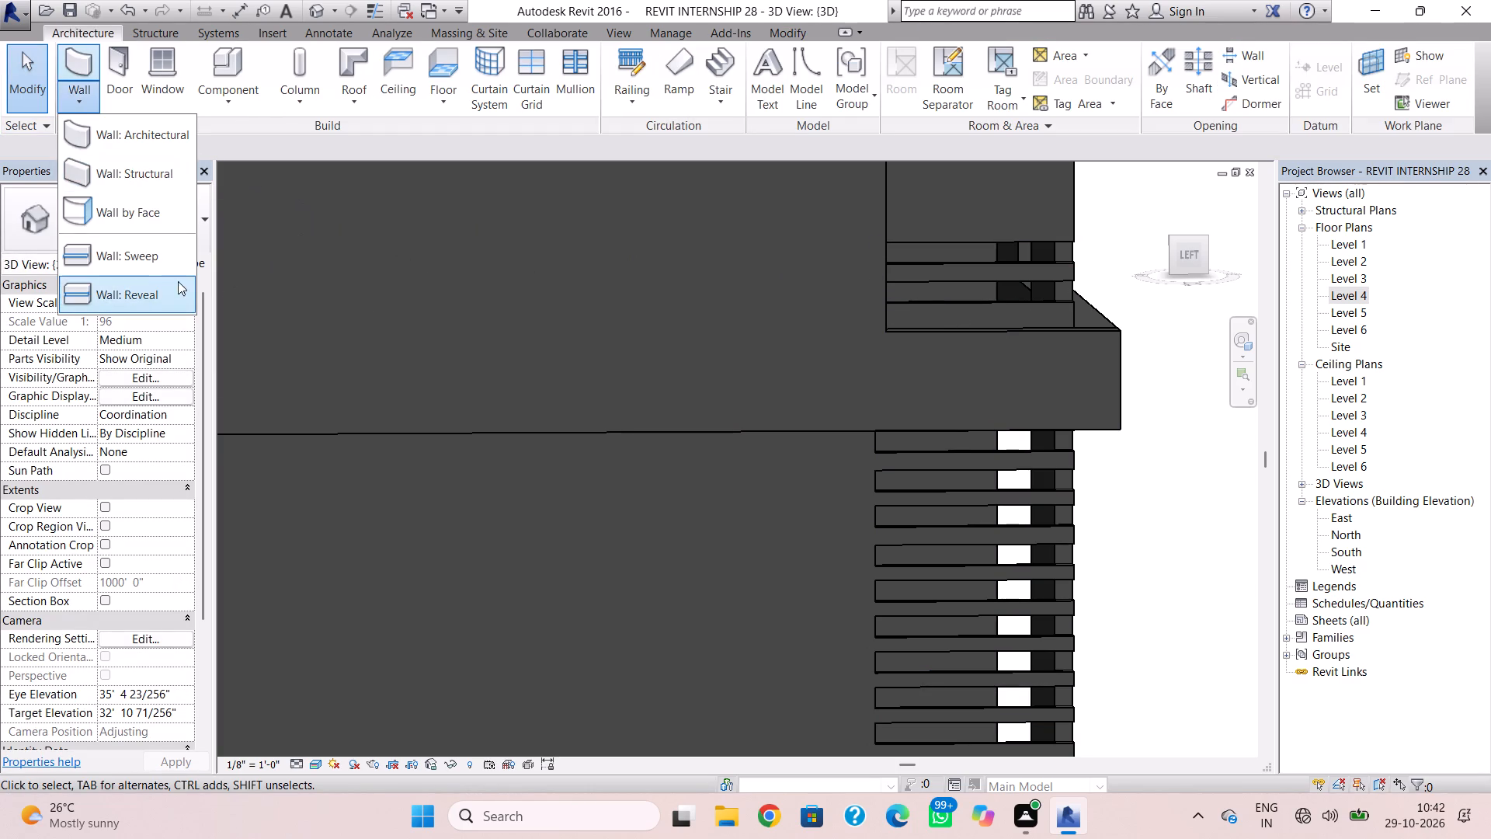
click(158, 286)
double_click(972, 223)
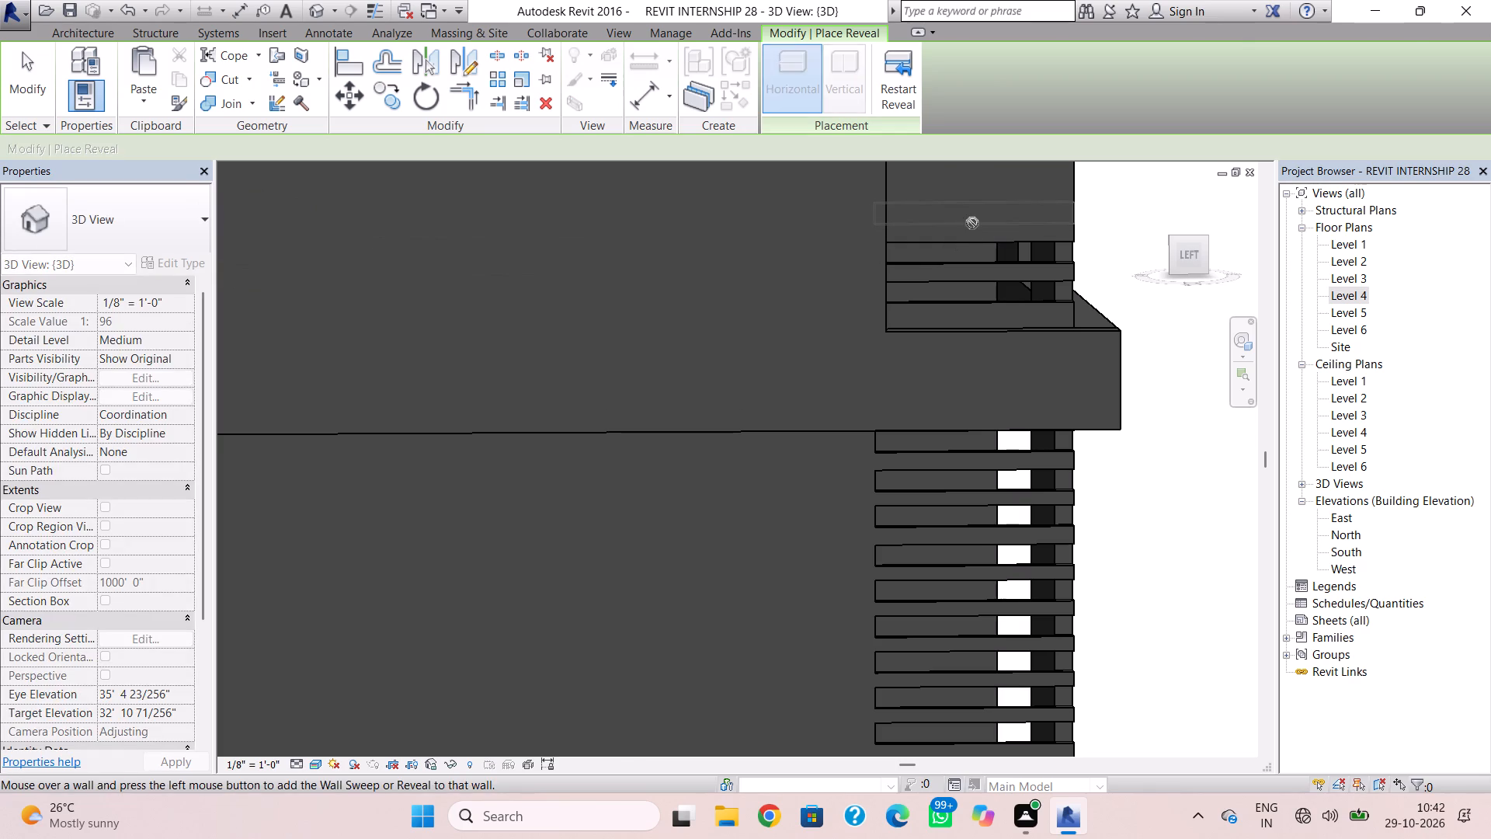
middle_drag(963, 339, 894, 642)
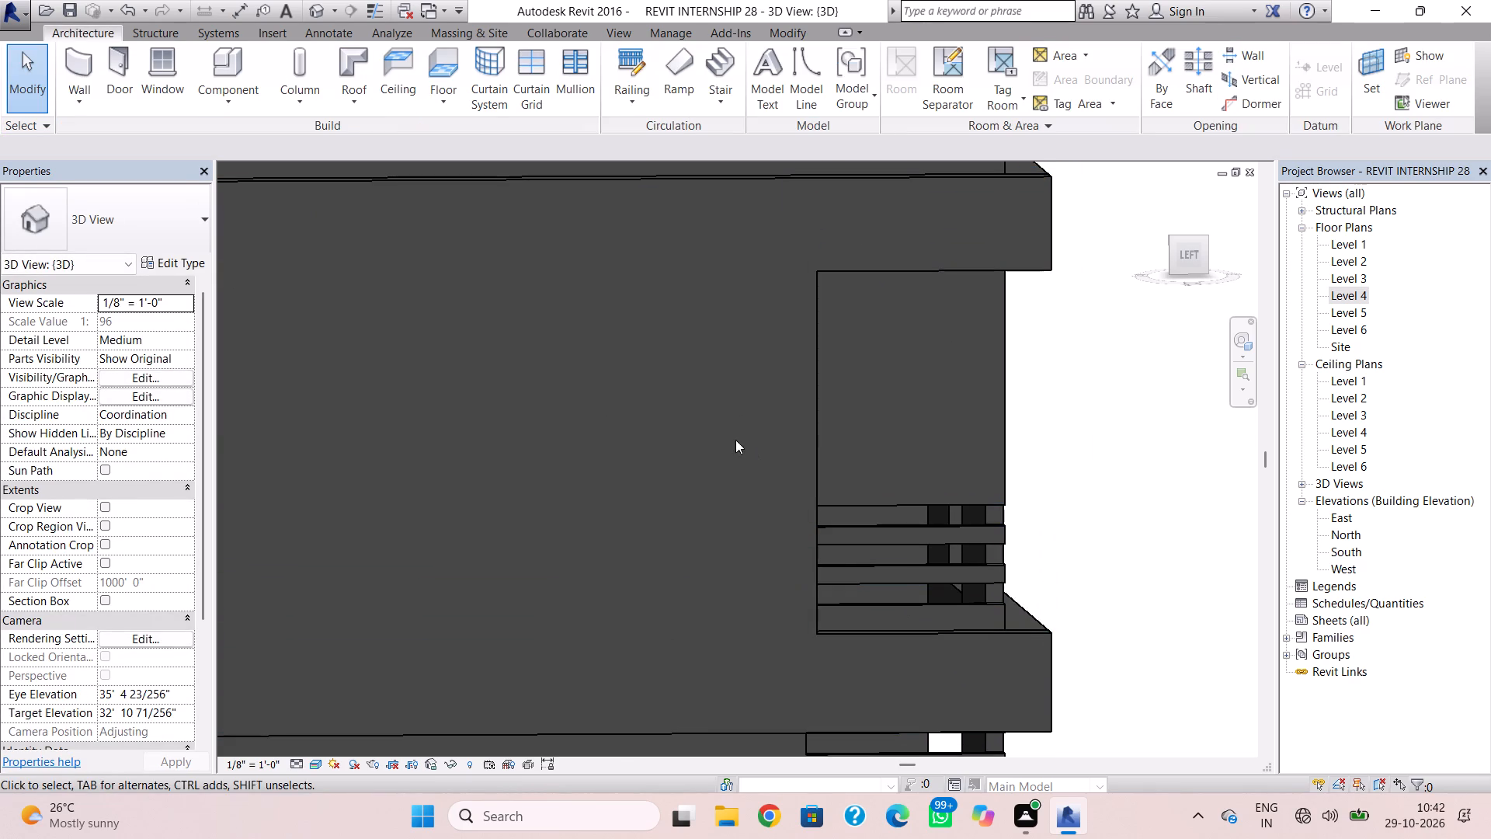
click(82, 100)
click(129, 296)
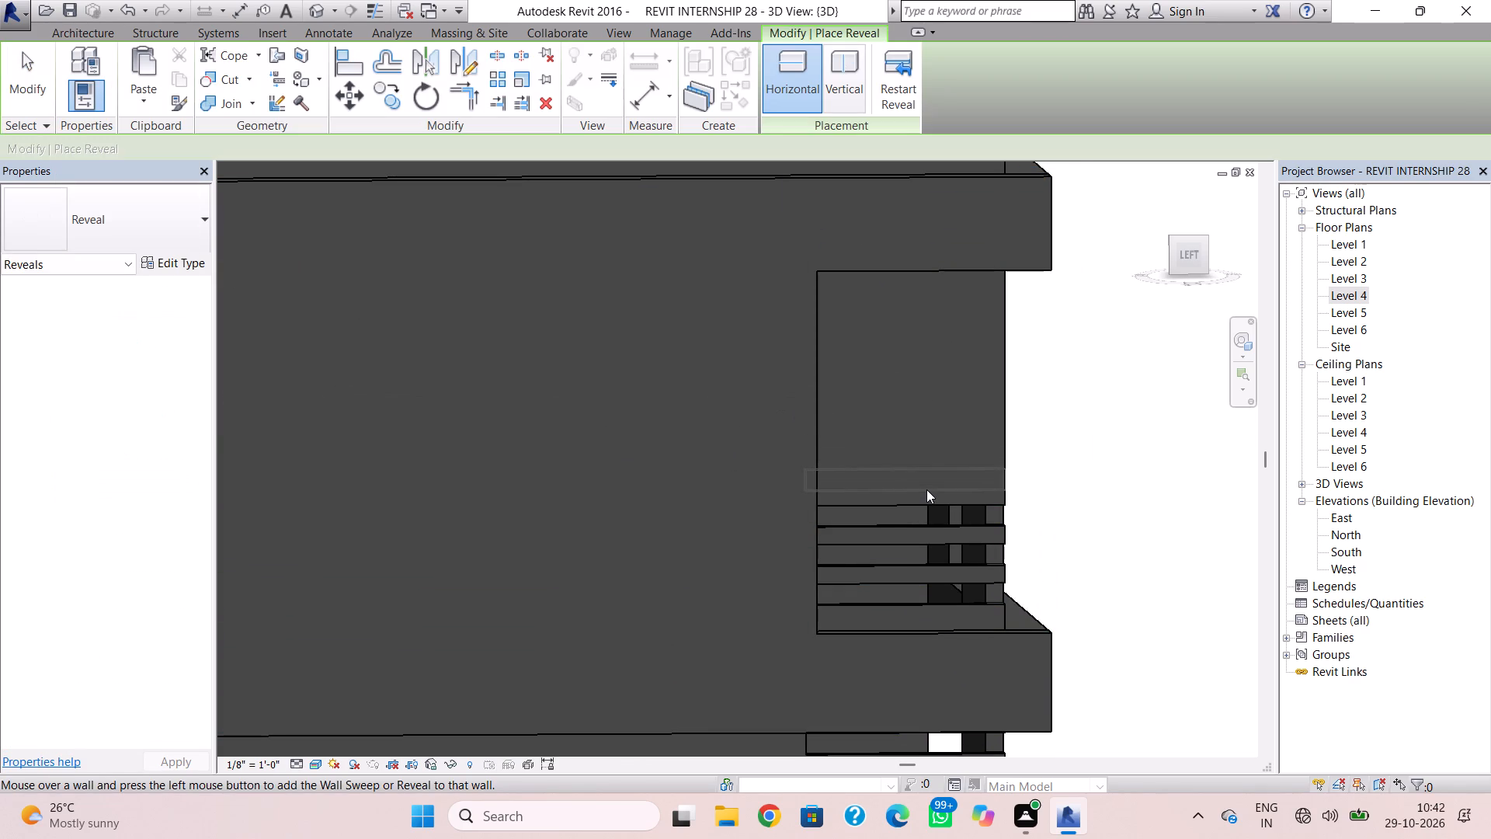
double_click(928, 489)
click(82, 96)
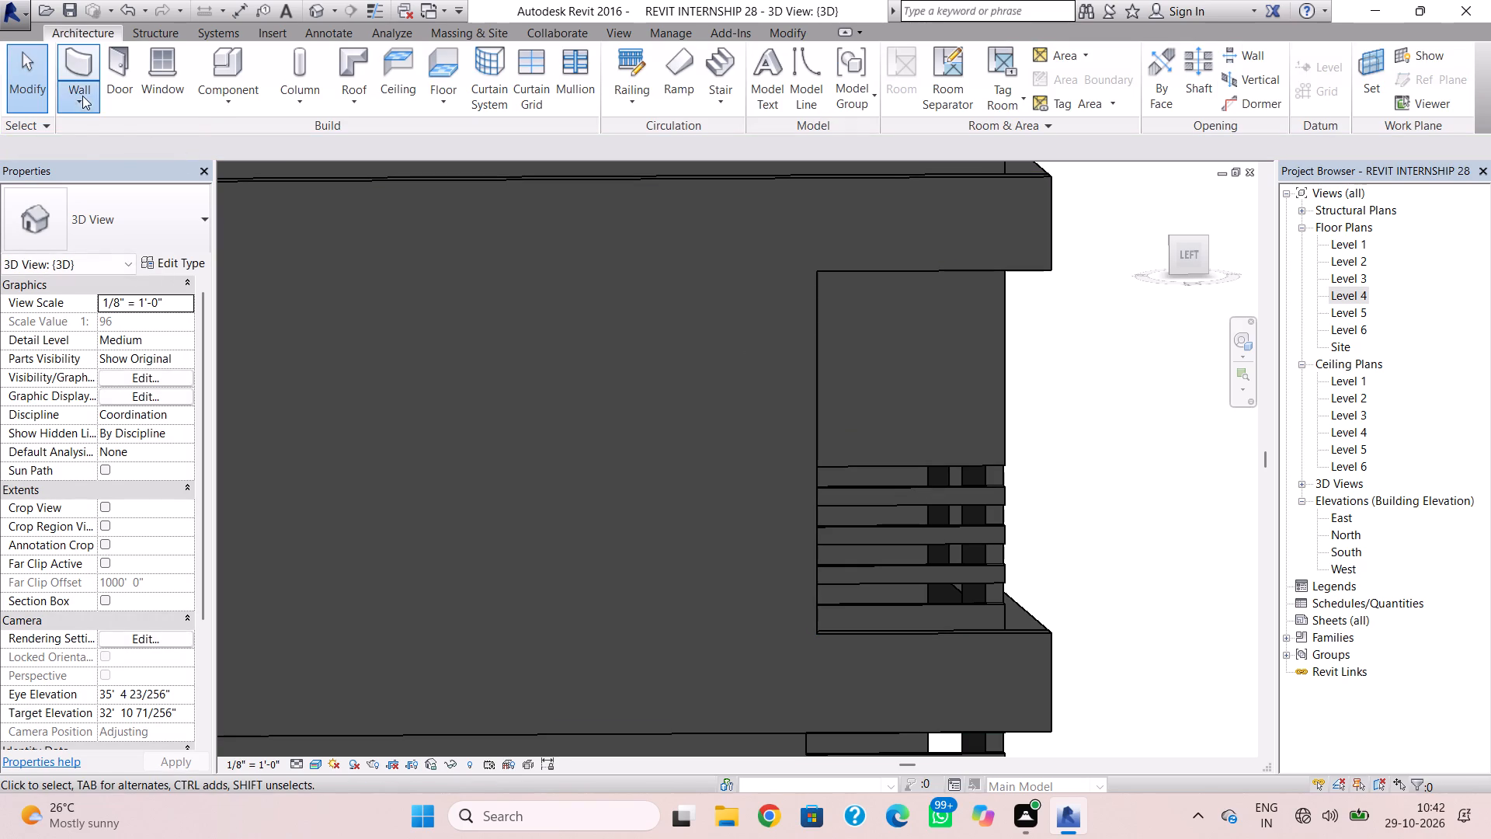
click(165, 281)
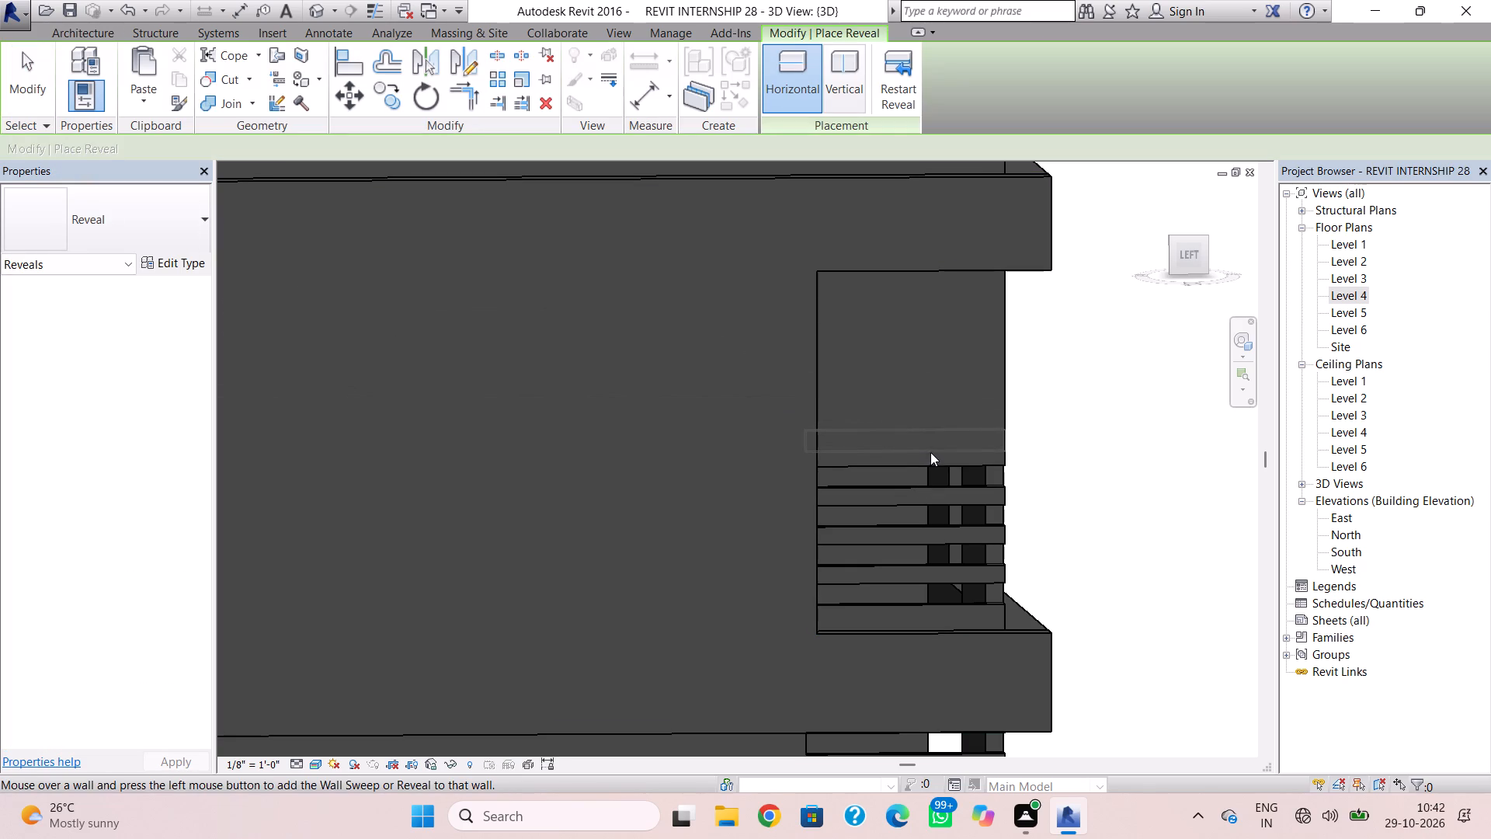
double_click(930, 453)
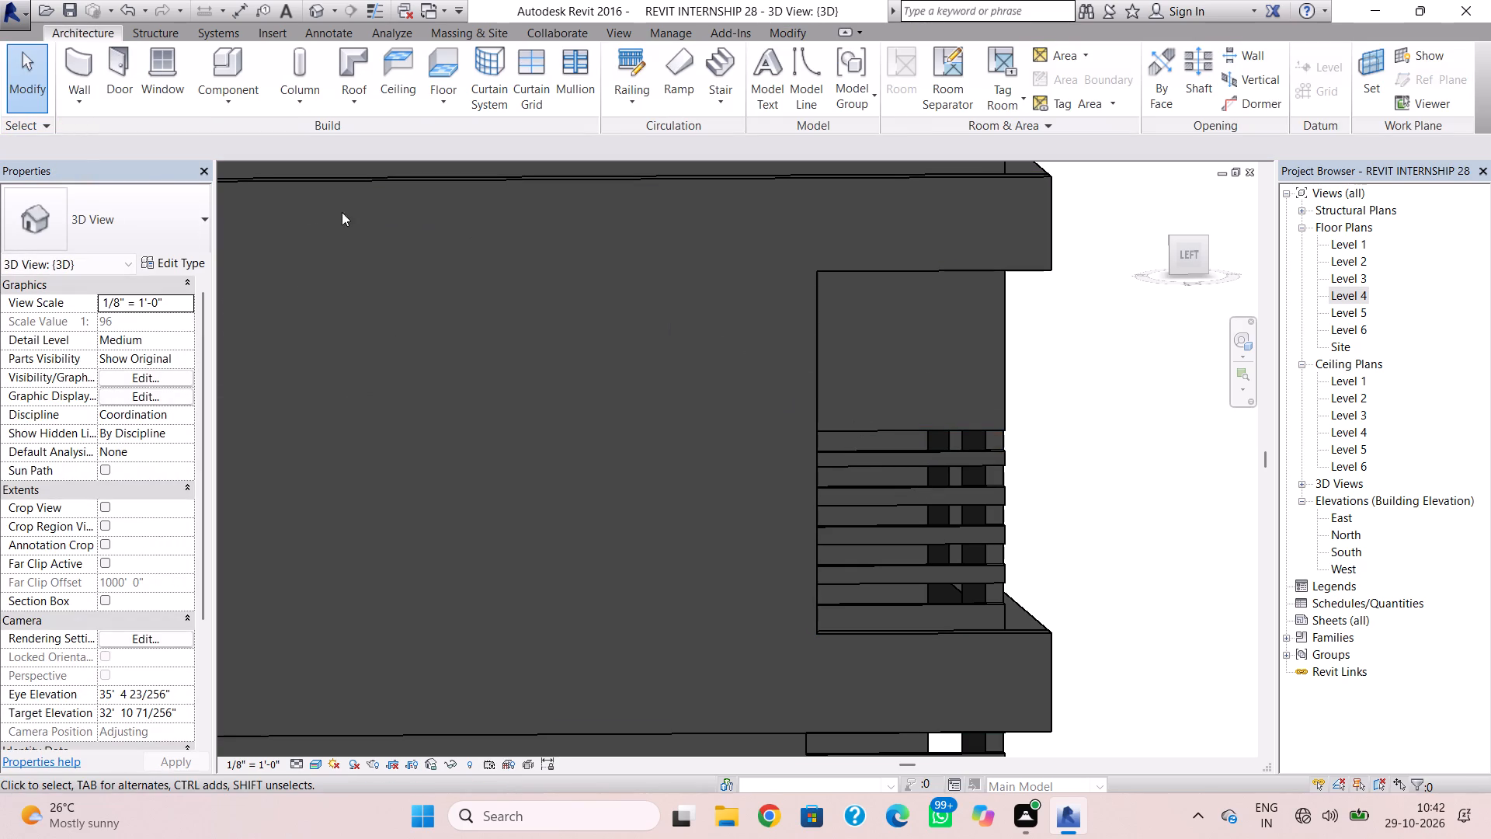
Place the remaining four evenly spaced horizontal wall reveals on the upper storey's corner wall, ending directly beneath the slab band above.
click(82, 102)
click(148, 280)
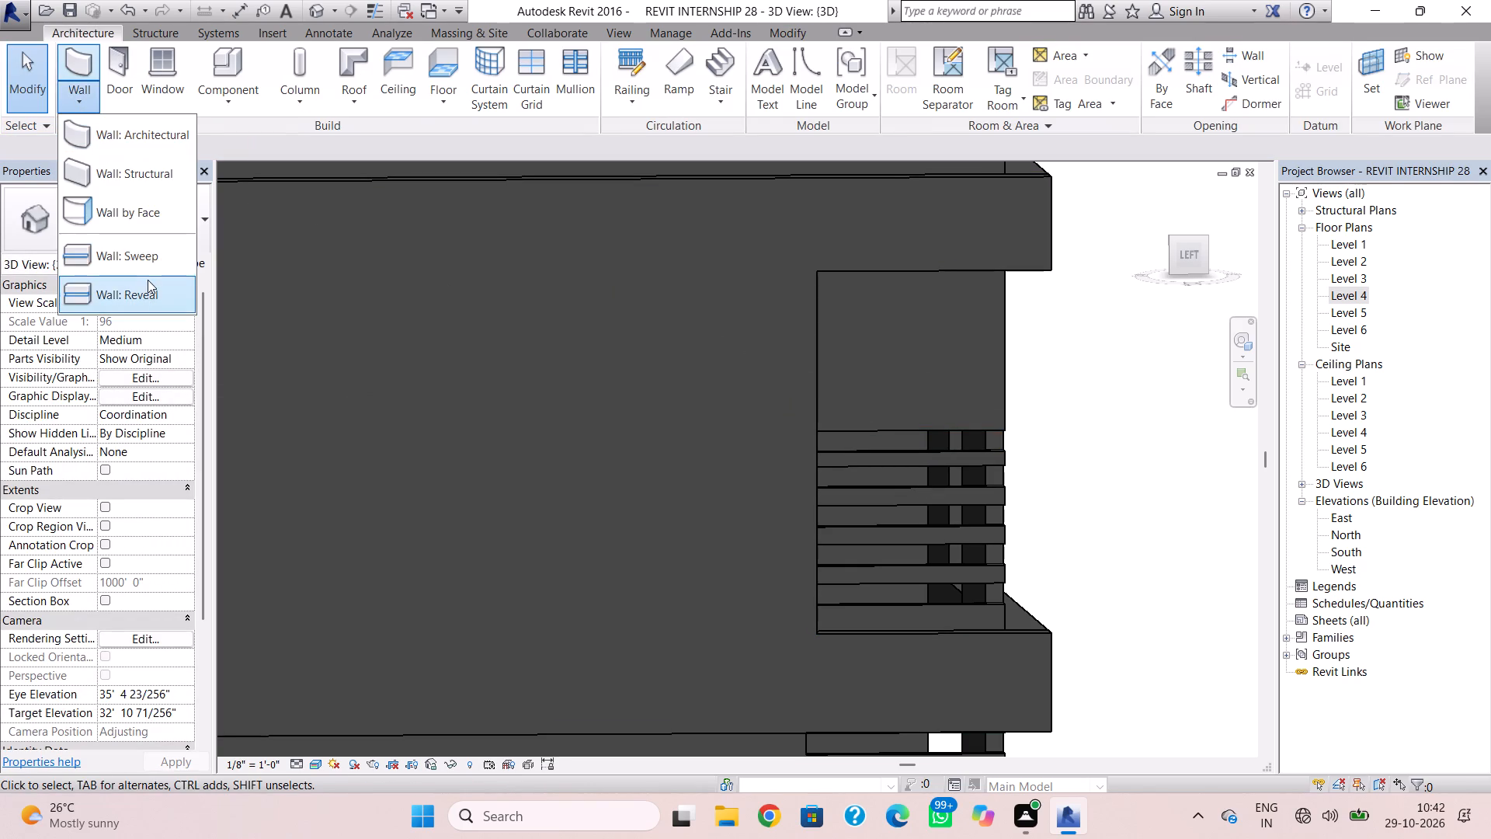
double_click(923, 412)
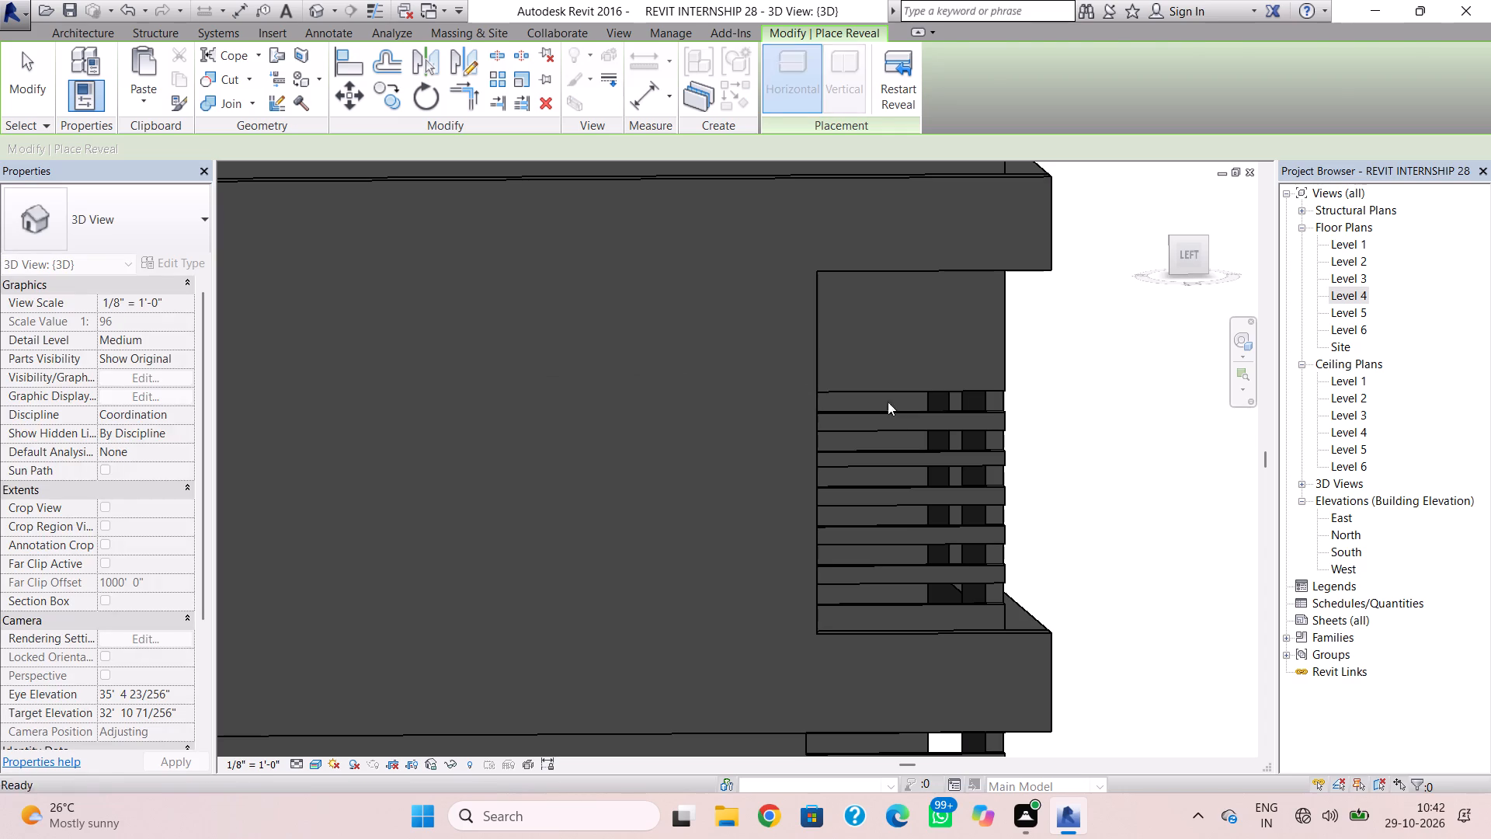
click(86, 104)
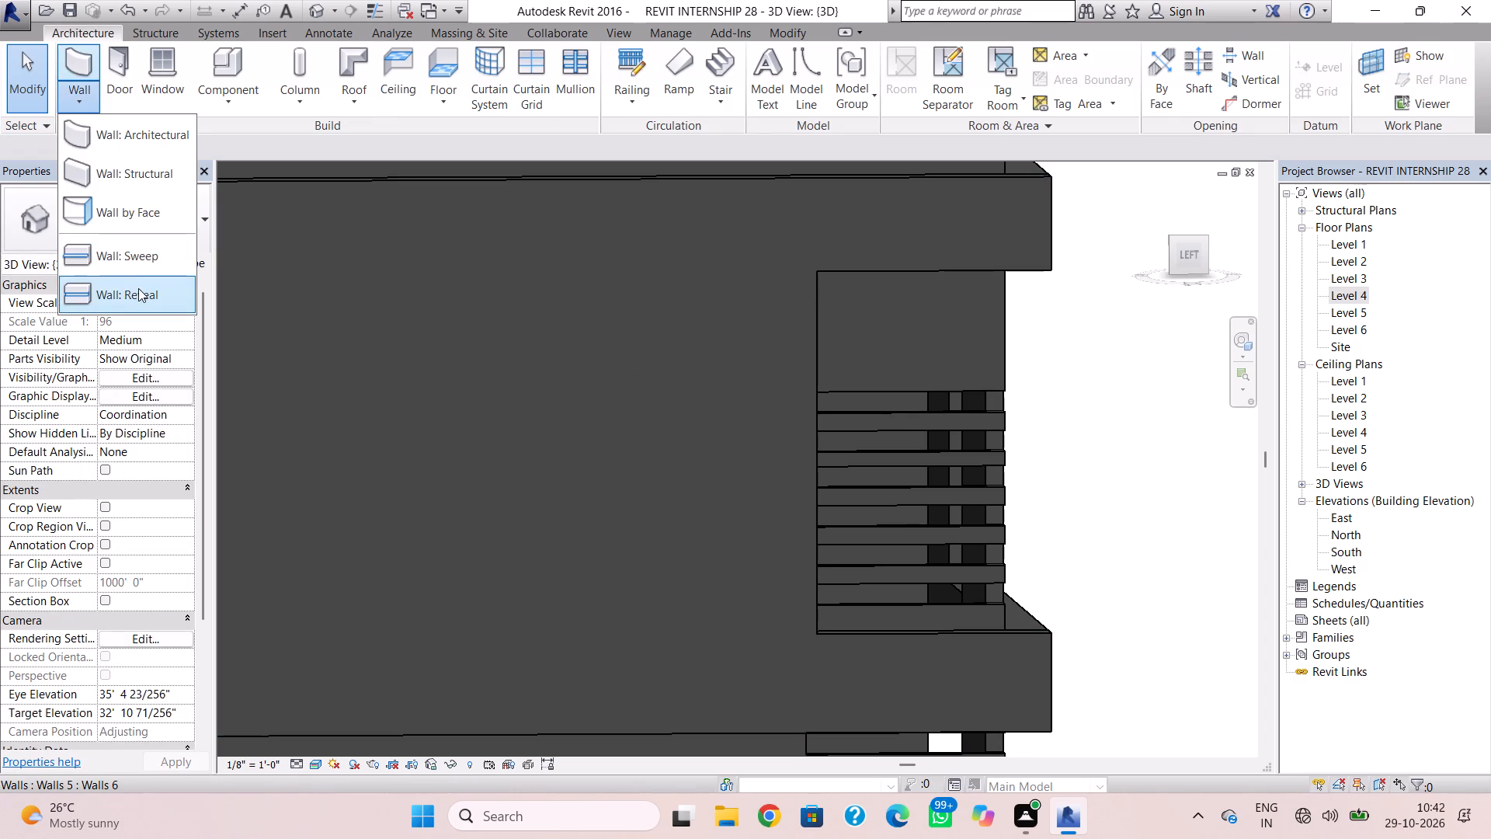
click(138, 288)
click(946, 374)
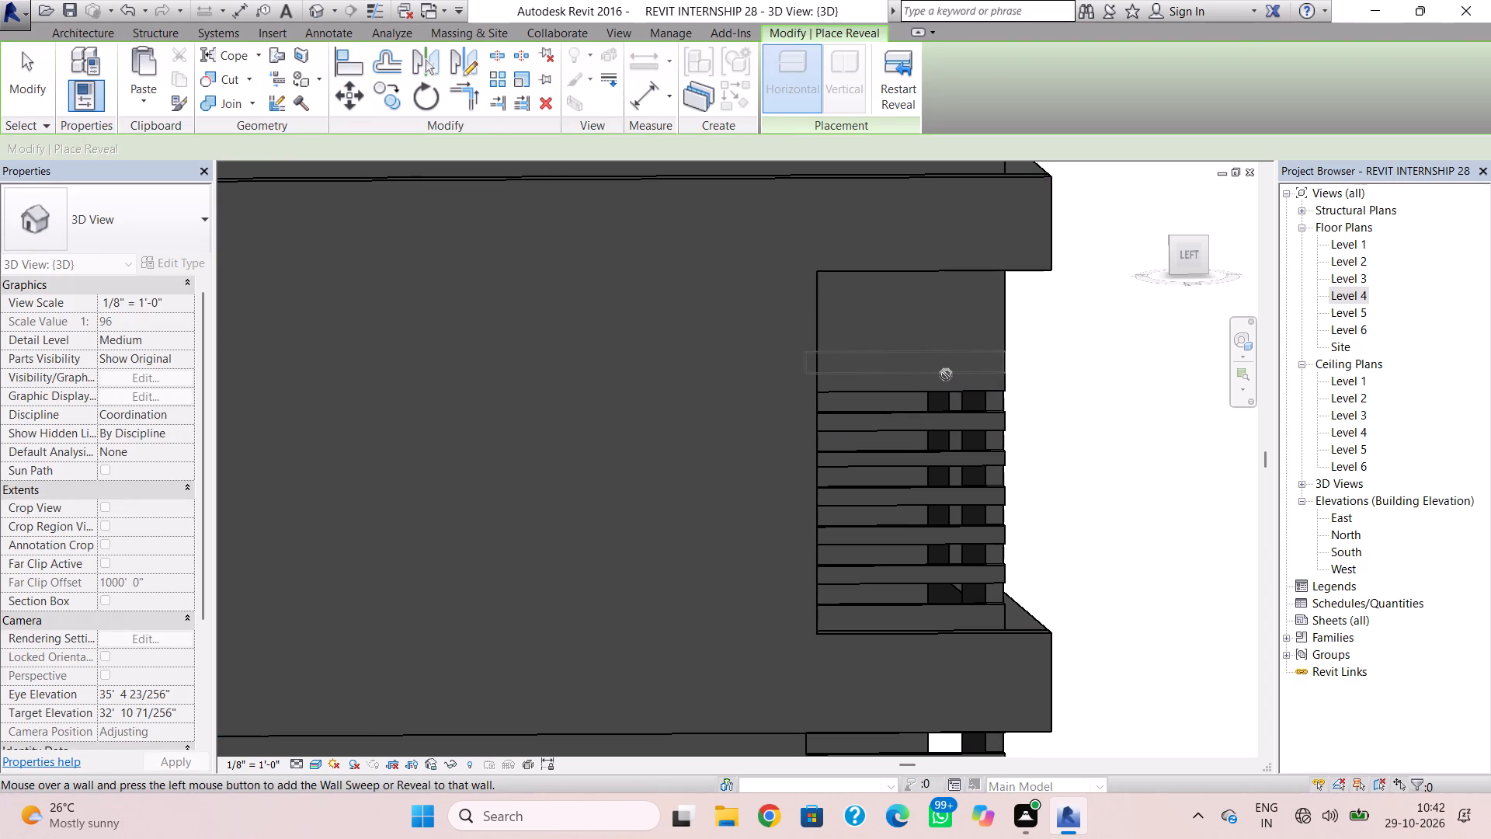
click(946, 374)
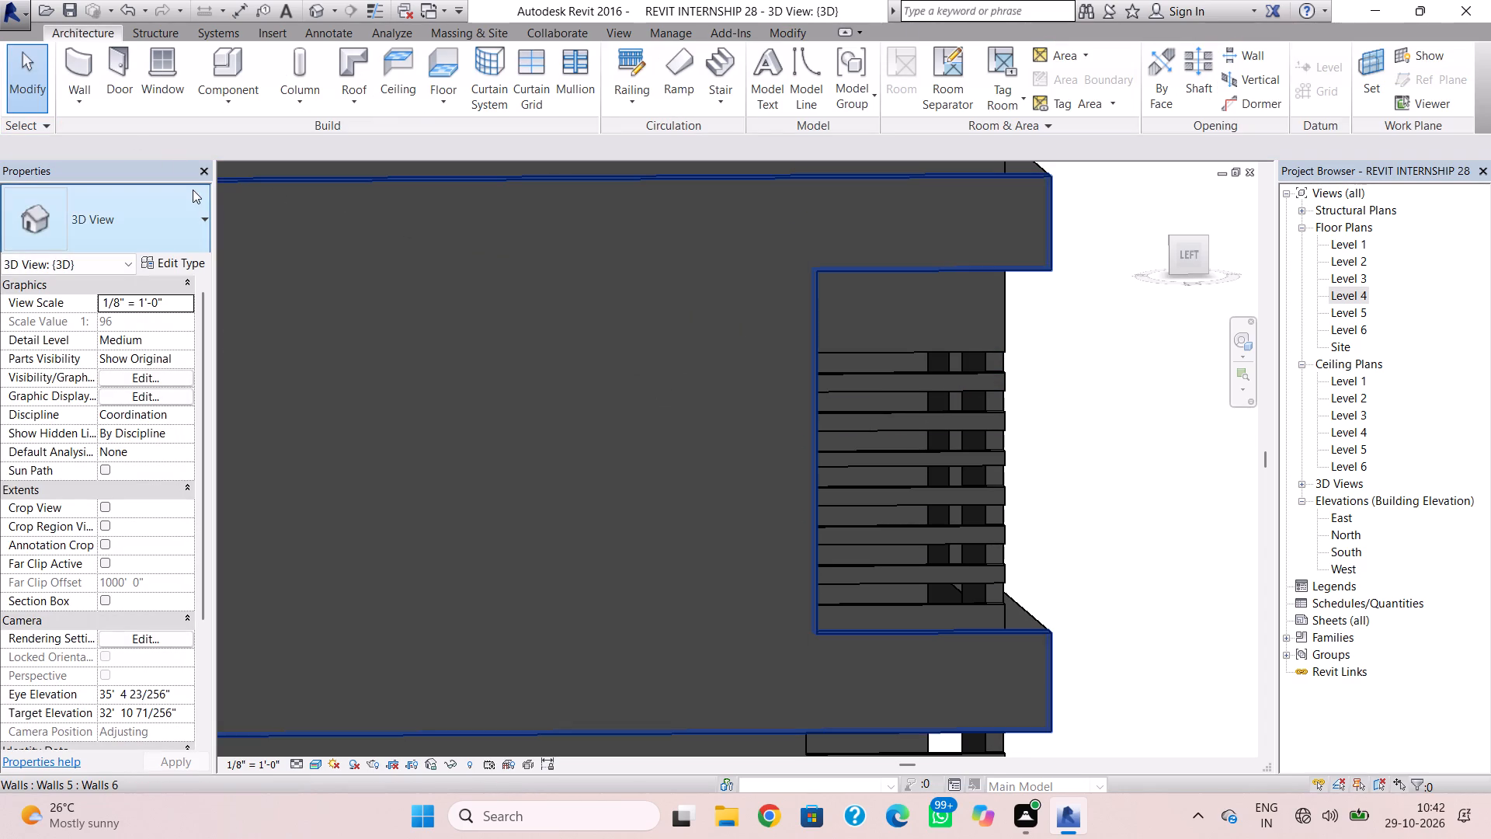
click(78, 94)
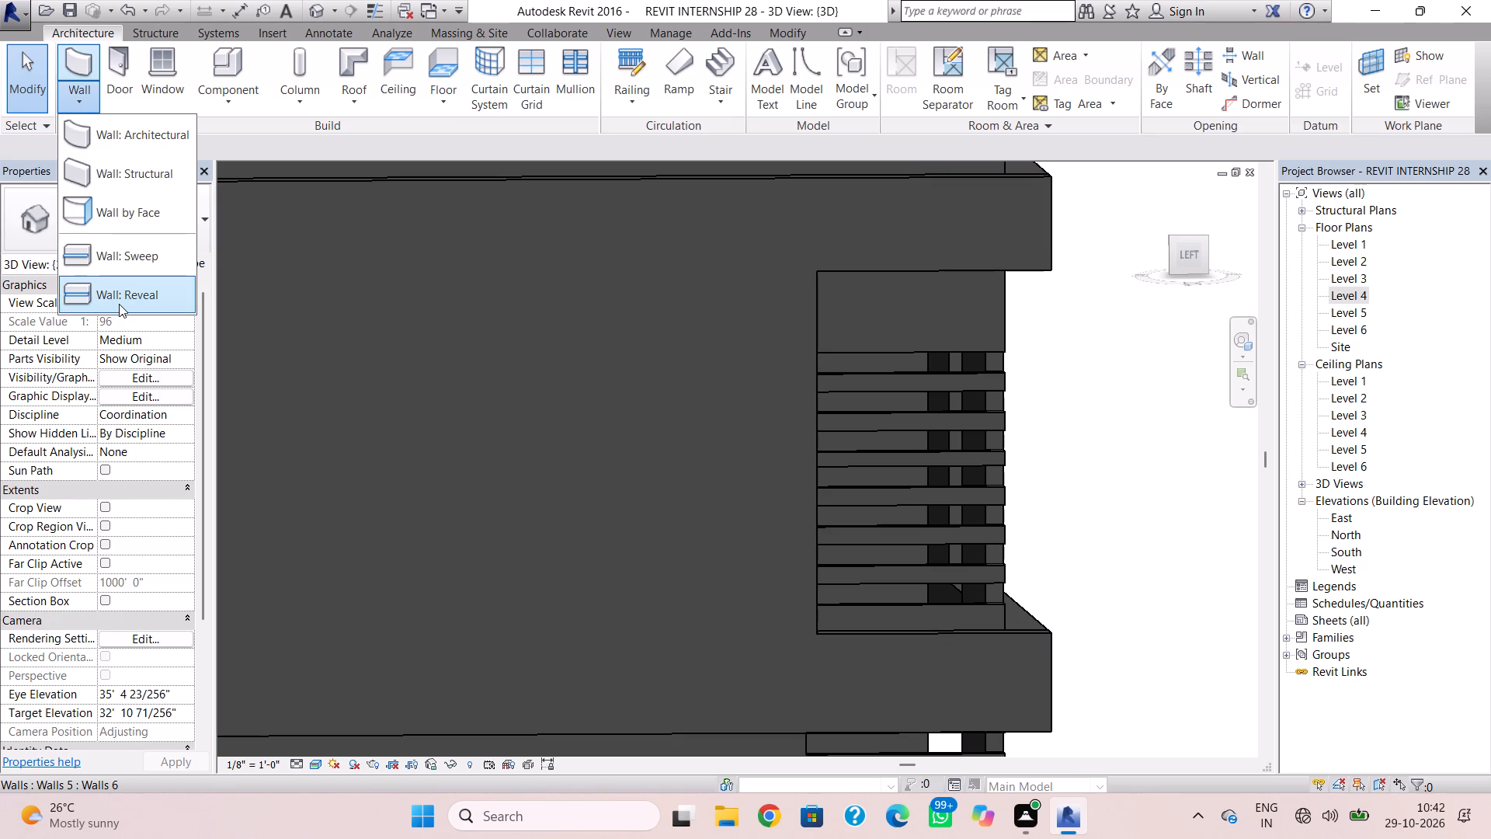
click(119, 304)
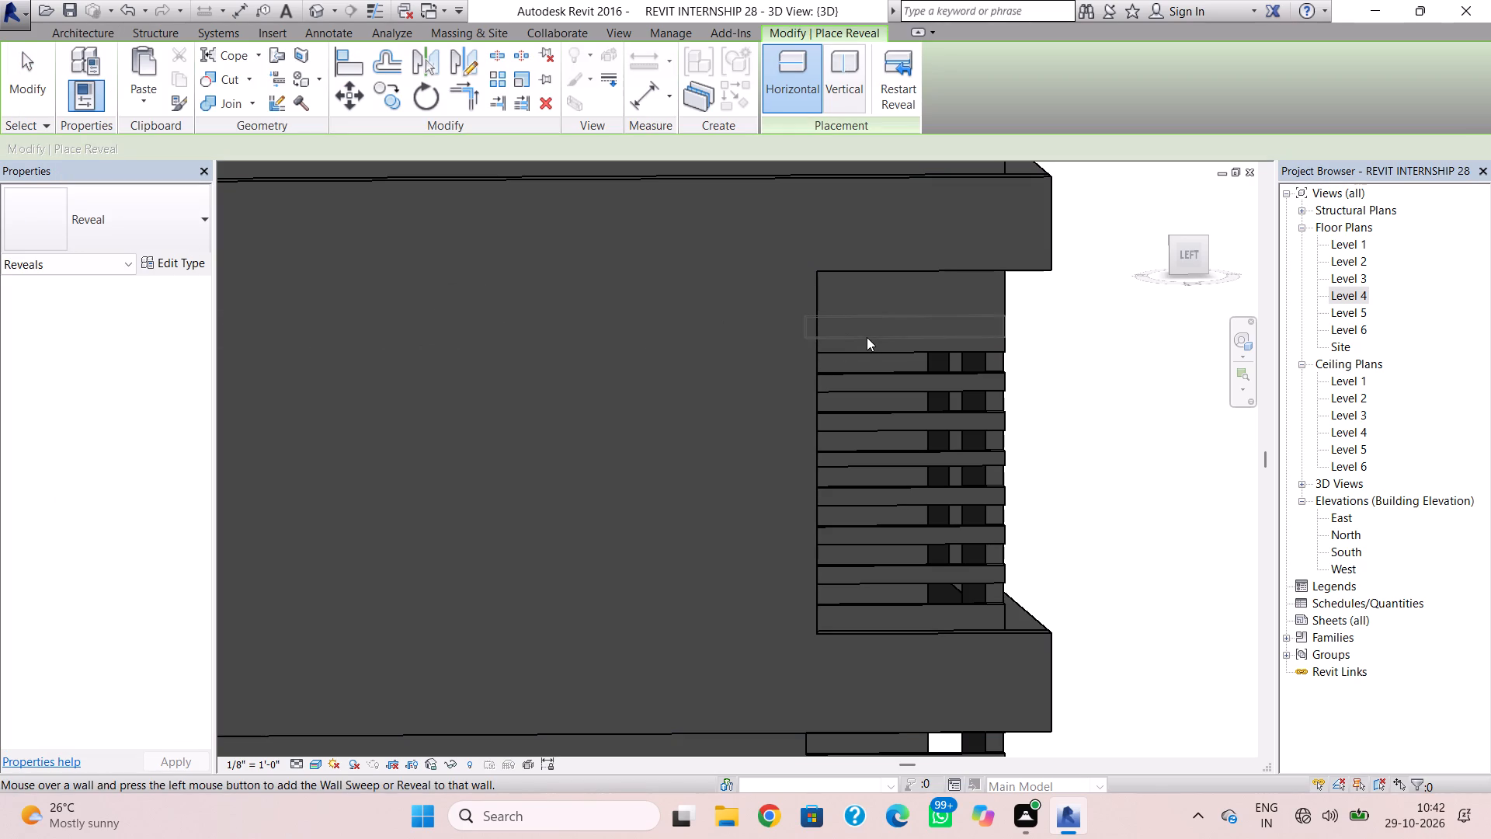
double_click(867, 337)
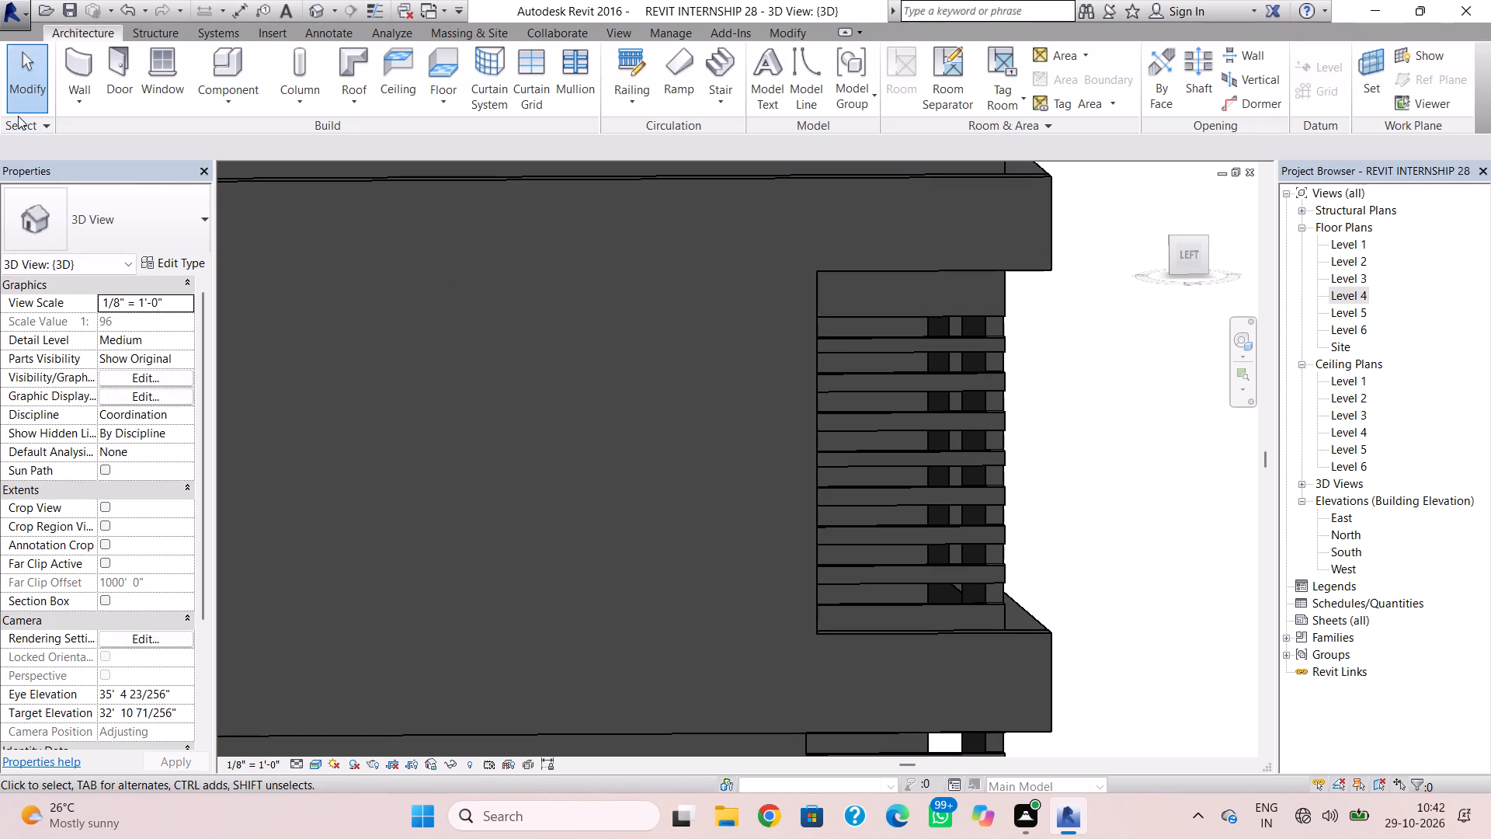
click(88, 106)
click(109, 280)
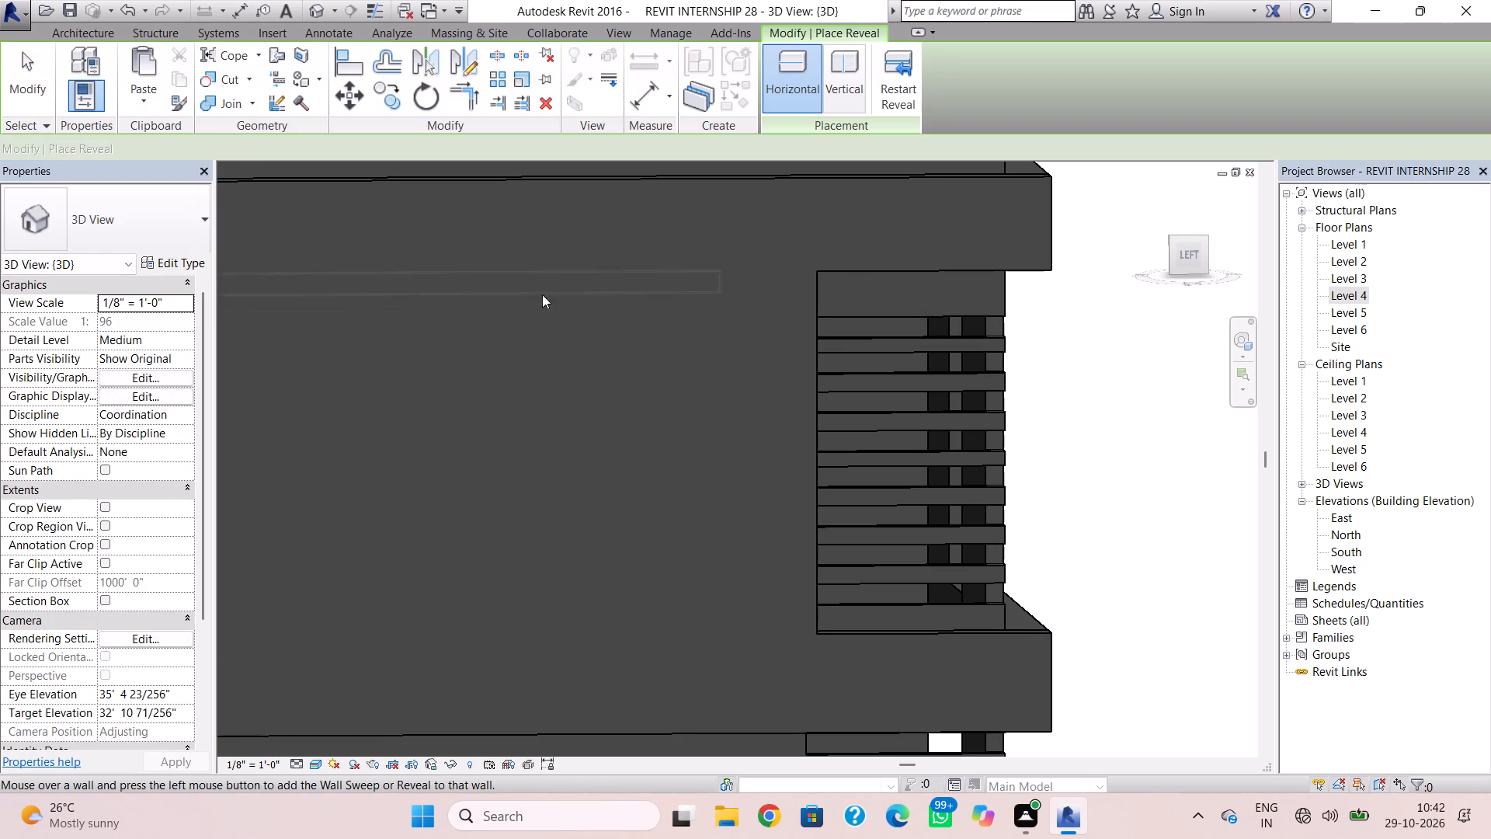
double_click(863, 304)
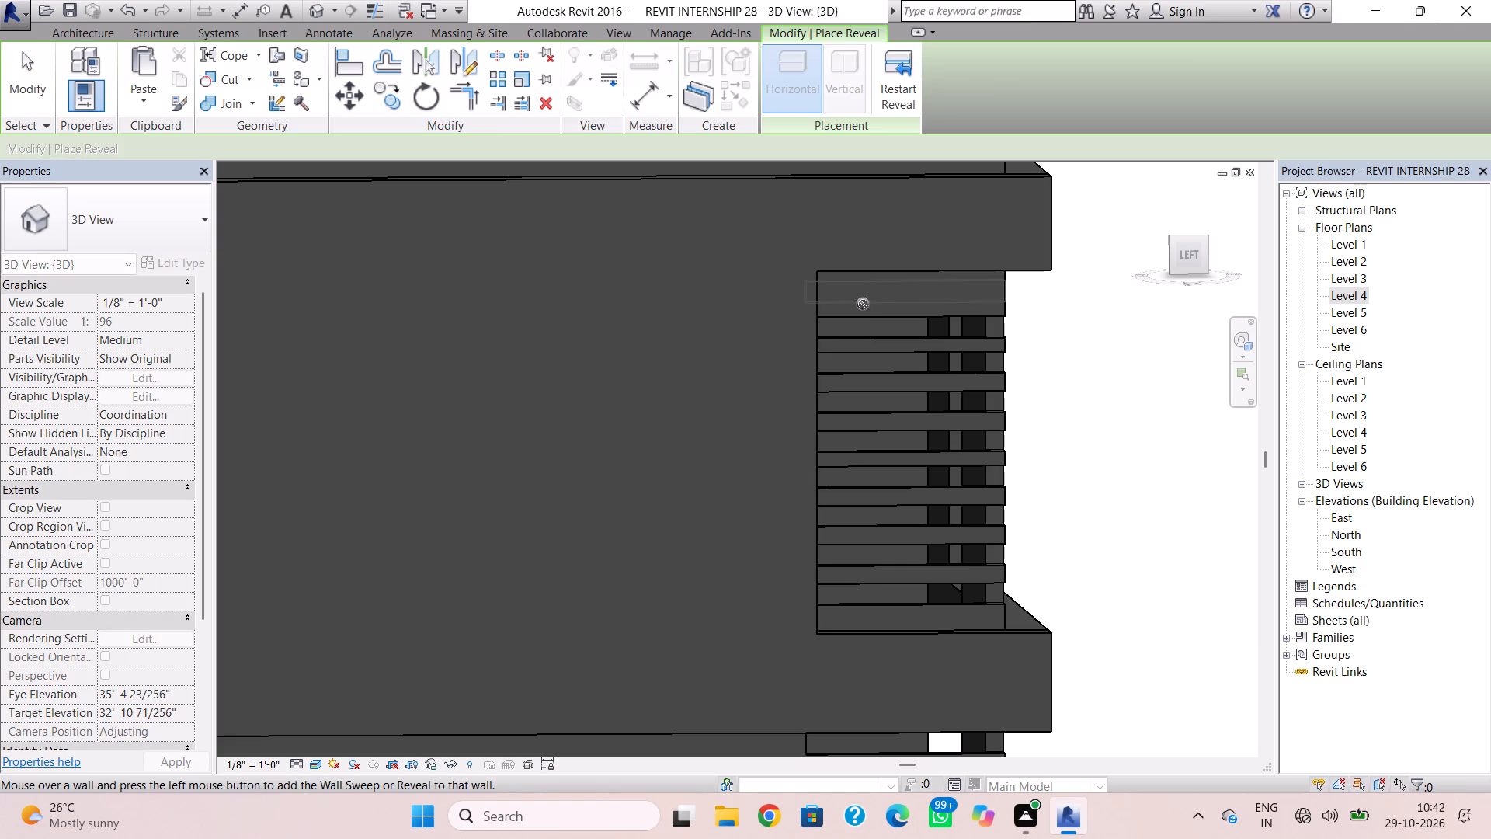
Place two horizontal wall reveals low on the corner wall of the next storey up, starting just above the projecting slab band.
scroll(863, 304, down, 1)
middle_drag(864, 332, 839, 510)
scroll(864, 350, down, 2)
middle_drag(844, 439, 838, 479)
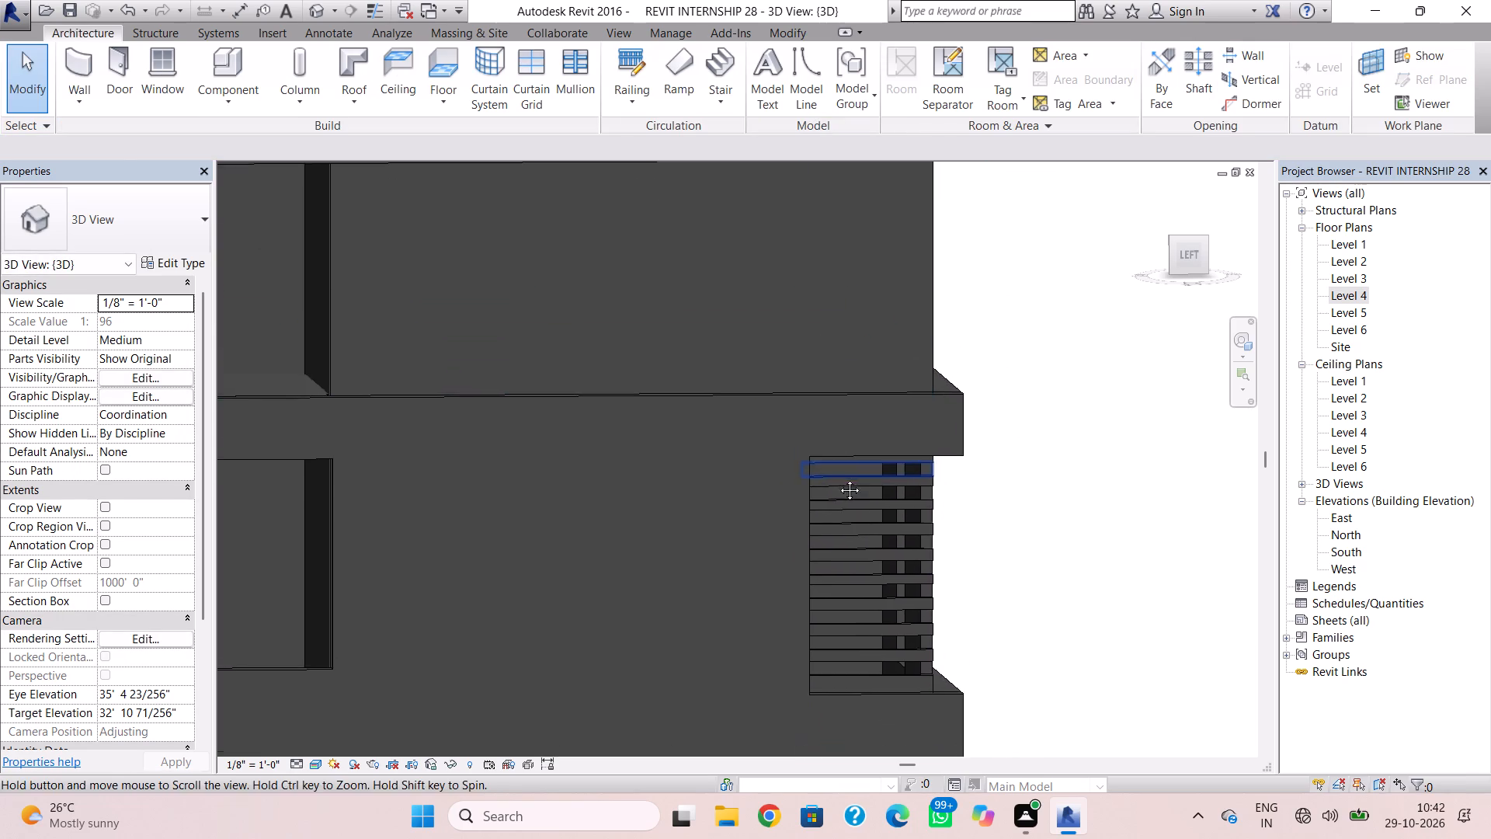
middle_drag(838, 479, 796, 664)
click(77, 96)
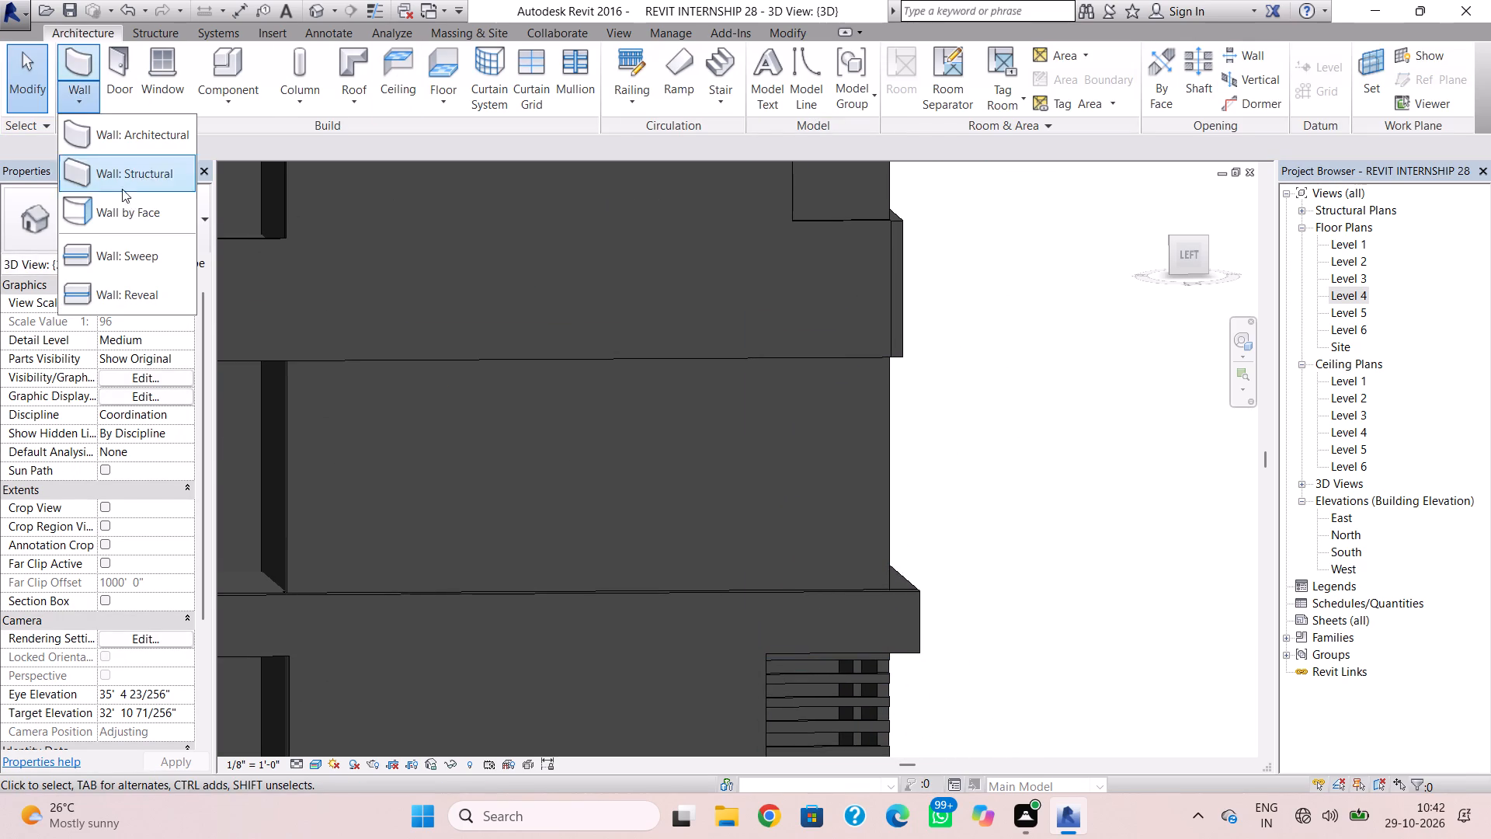
click(121, 290)
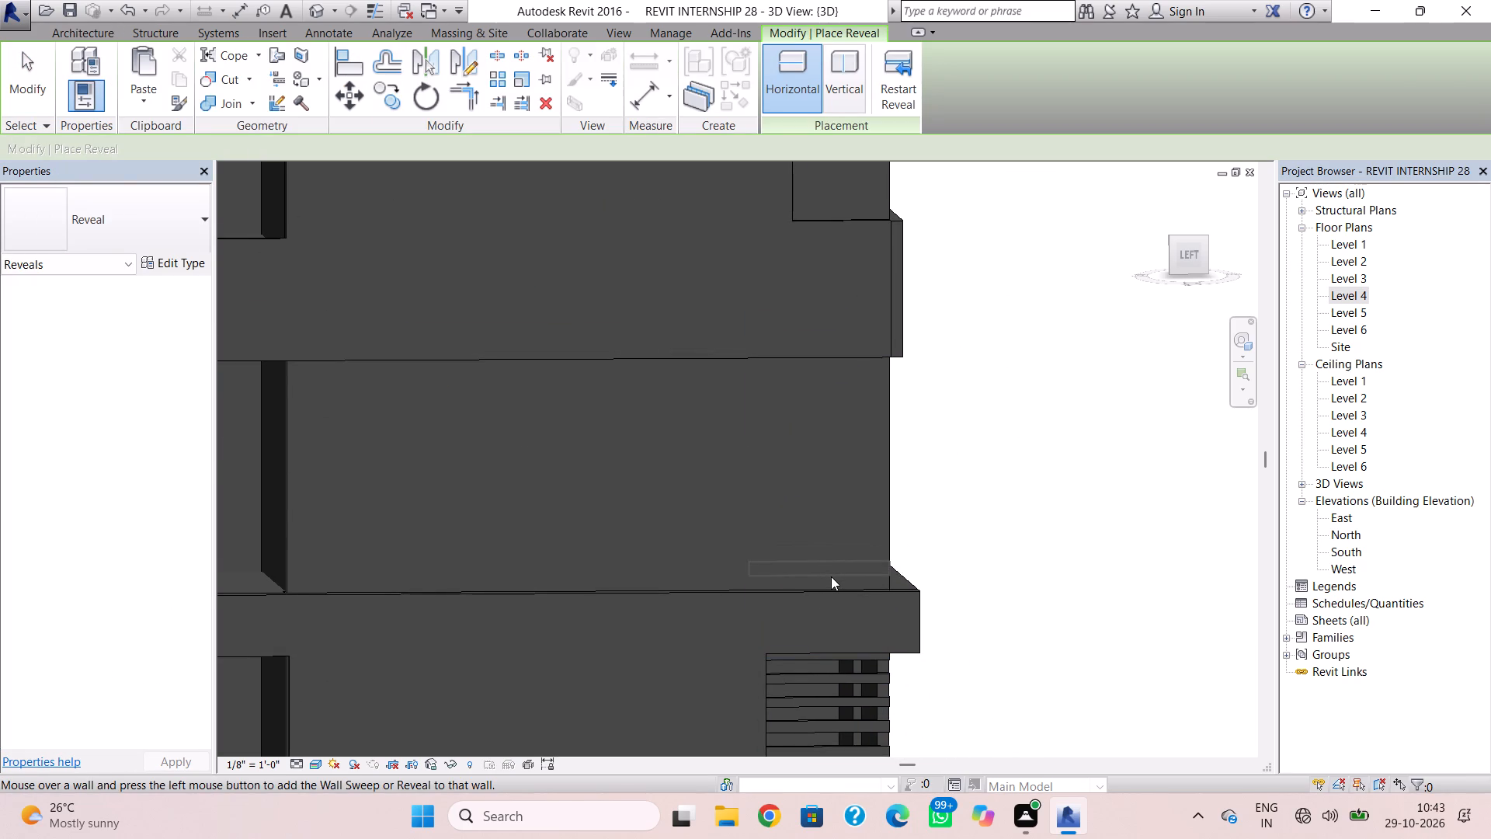
scroll(837, 581, up, 2)
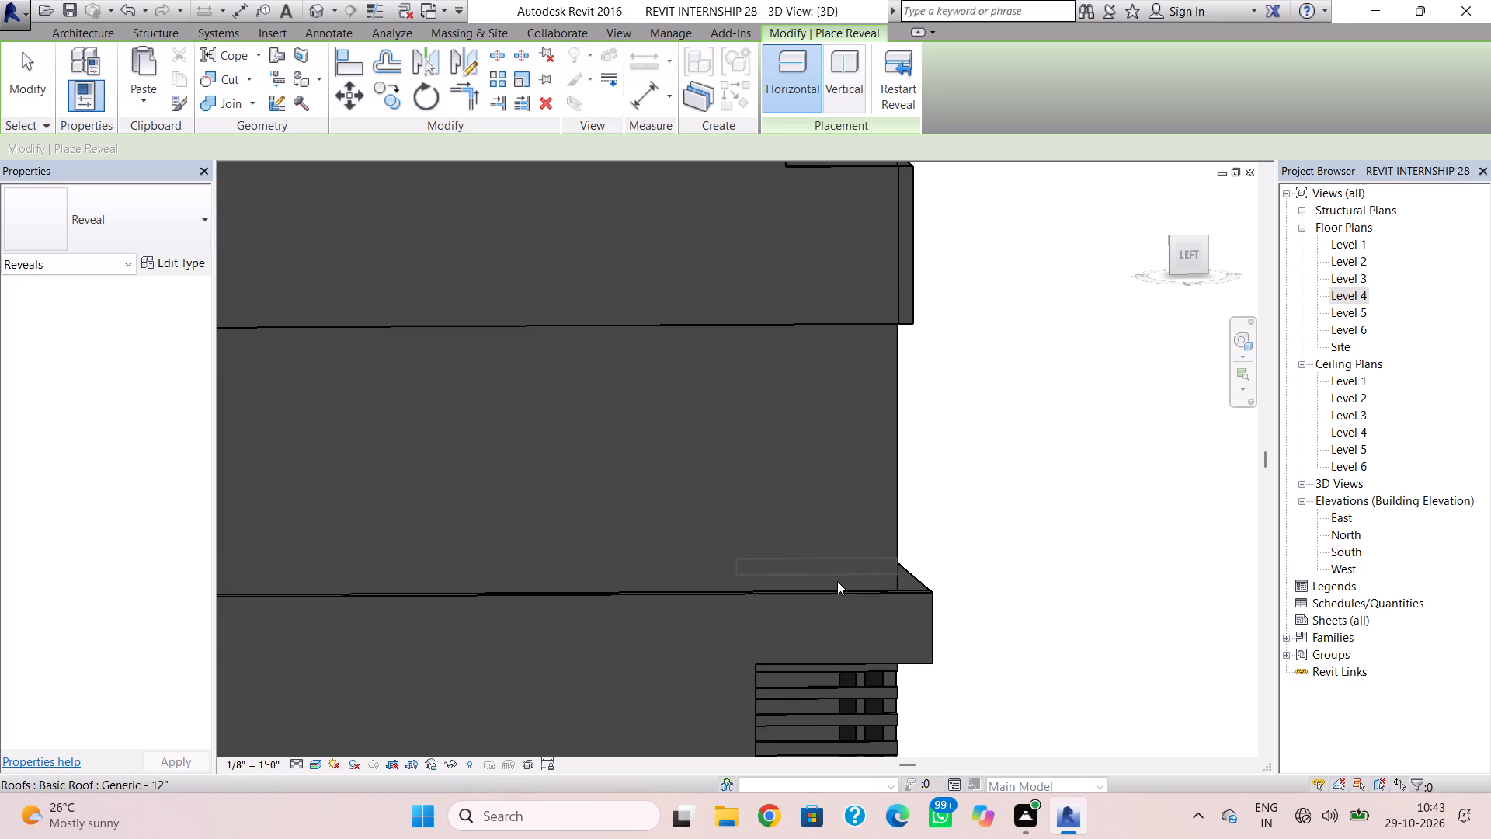
click(838, 587)
click(838, 587)
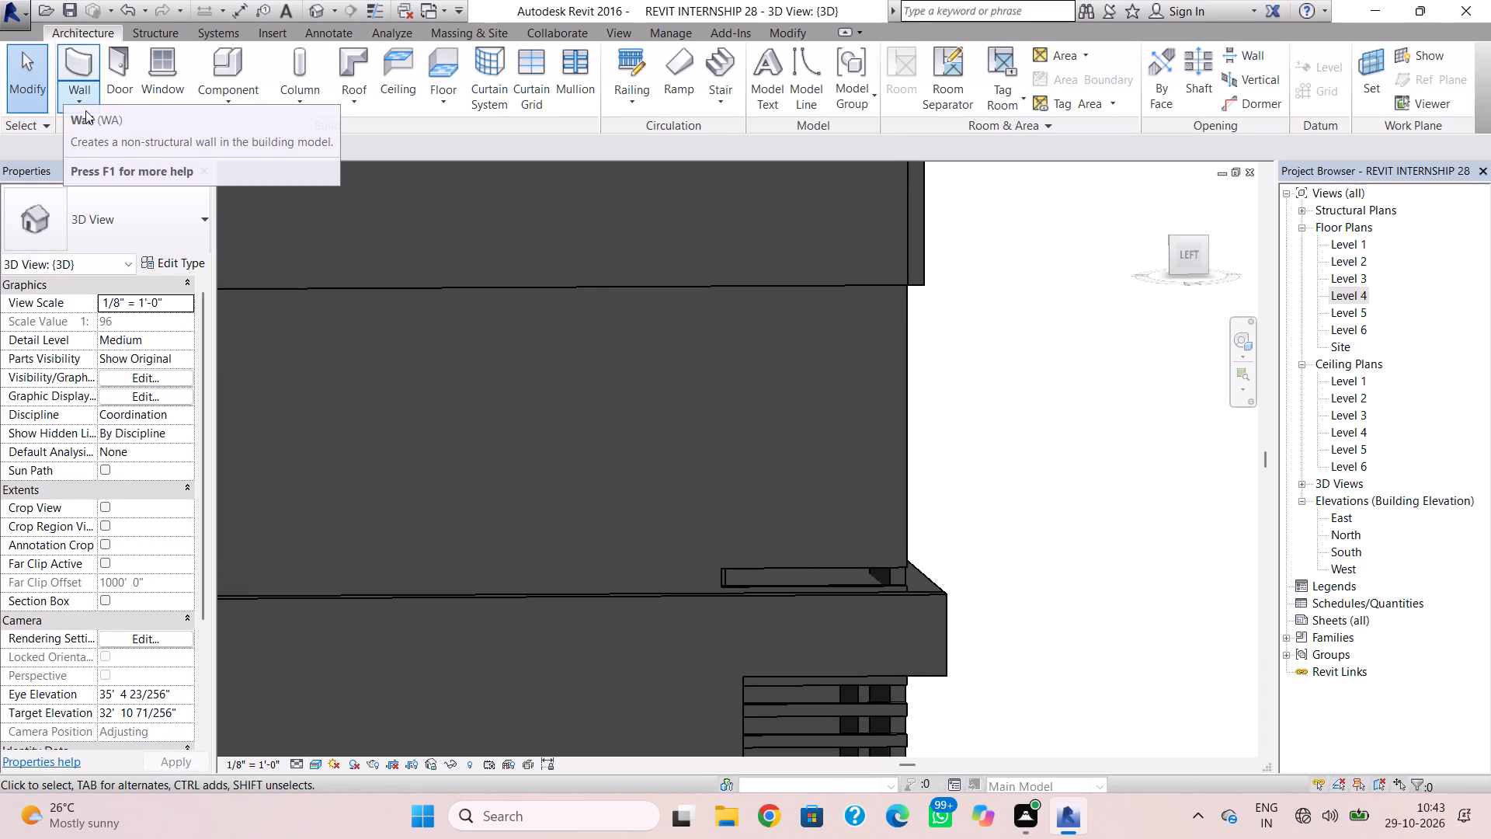
click(85, 110)
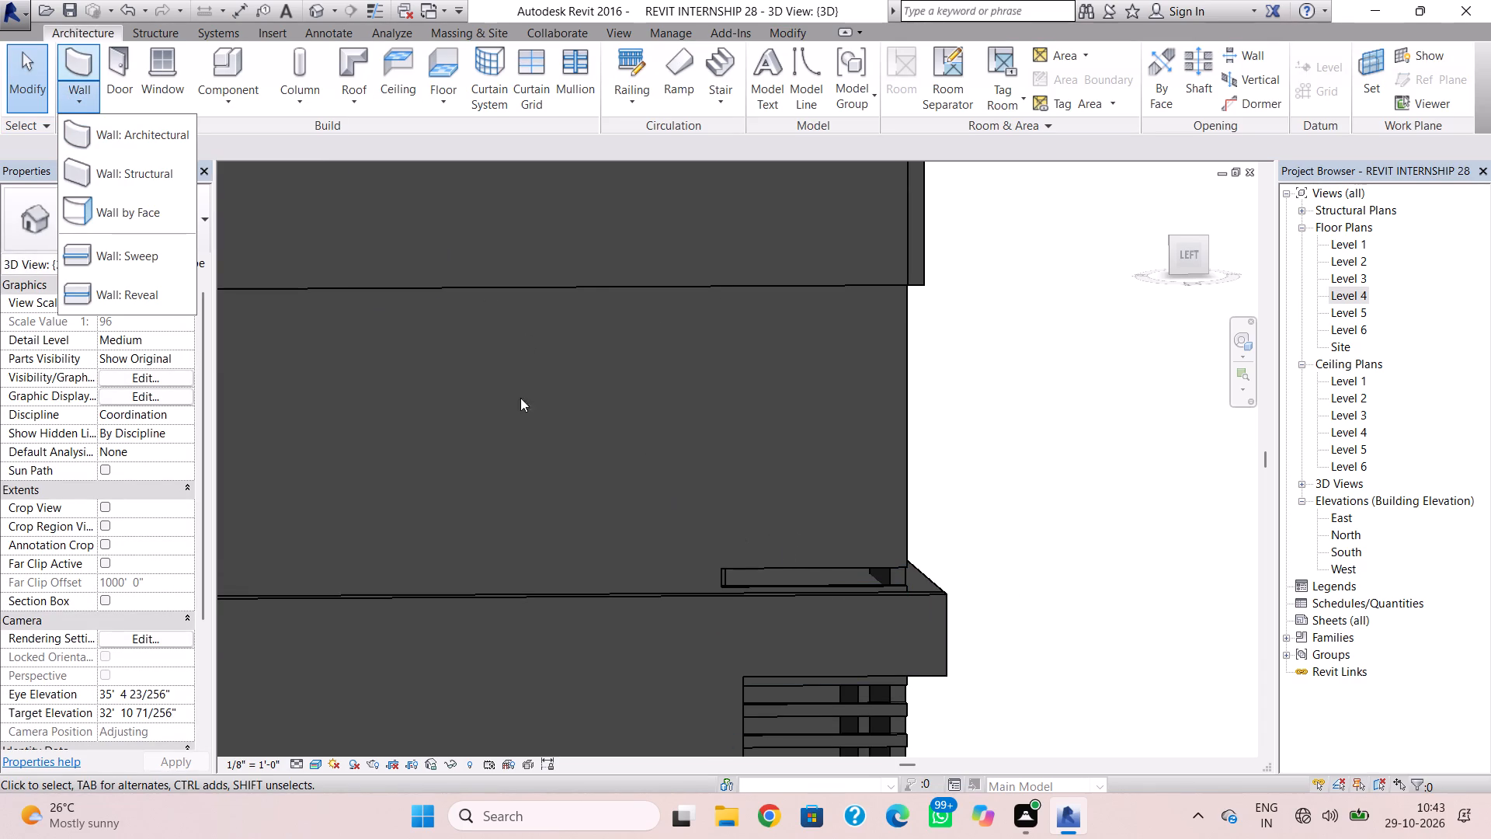
click(144, 288)
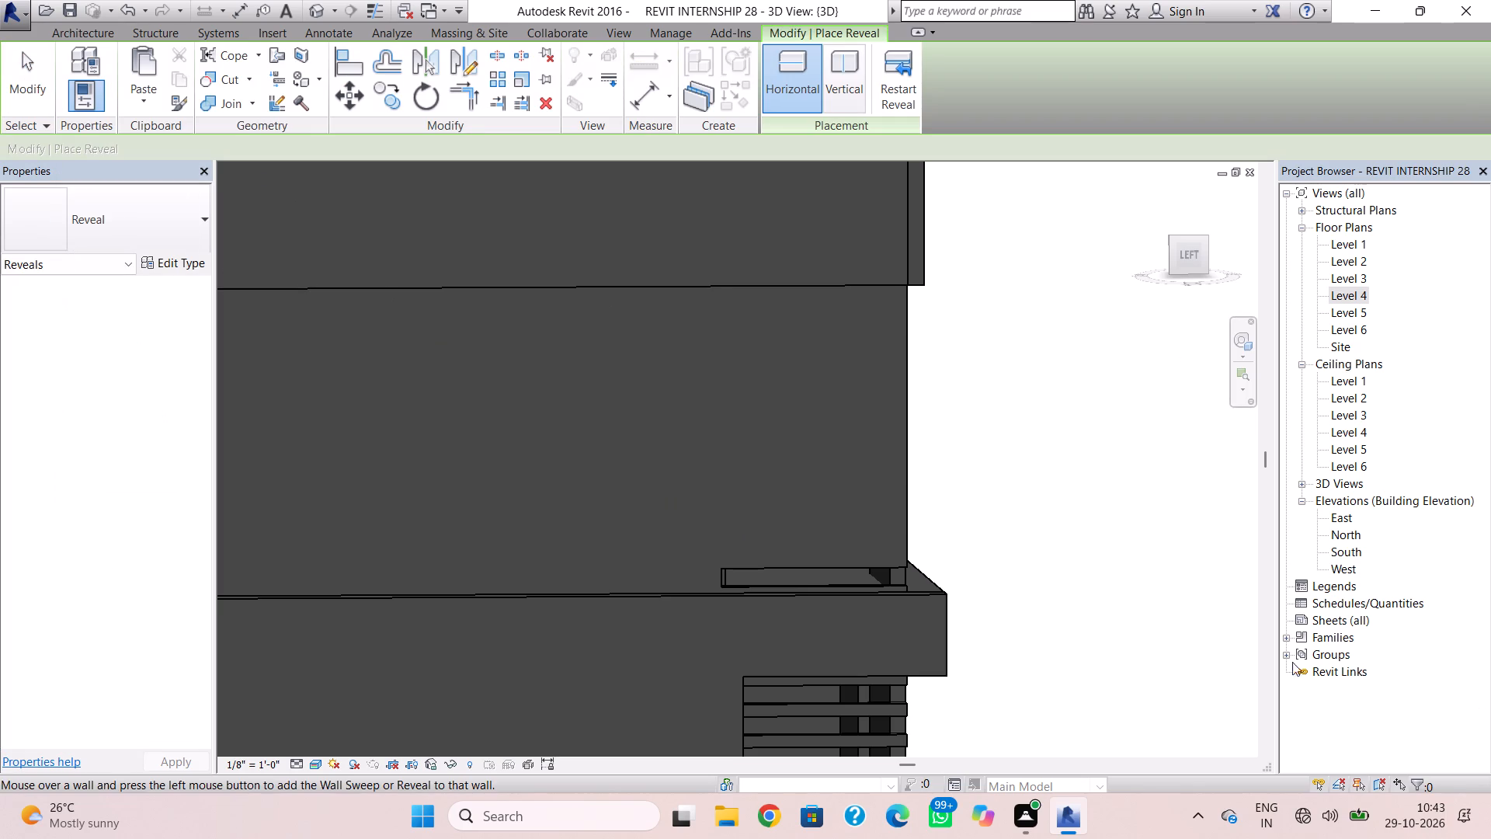
click(834, 554)
click(832, 521)
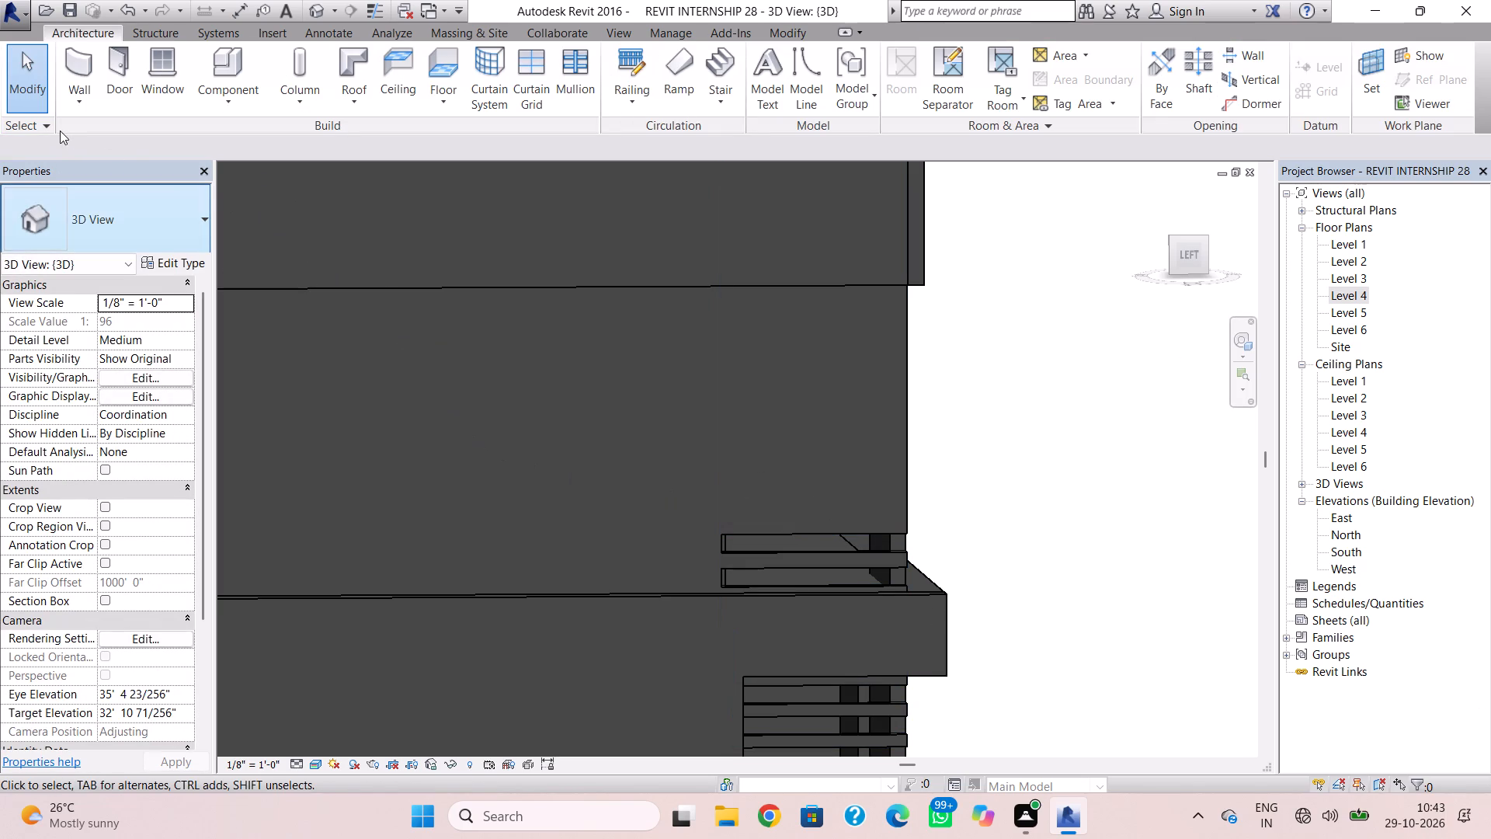
Place three more horizontal wall reveals above those two on the same corner wall, keeping the same spacing.
click(72, 100)
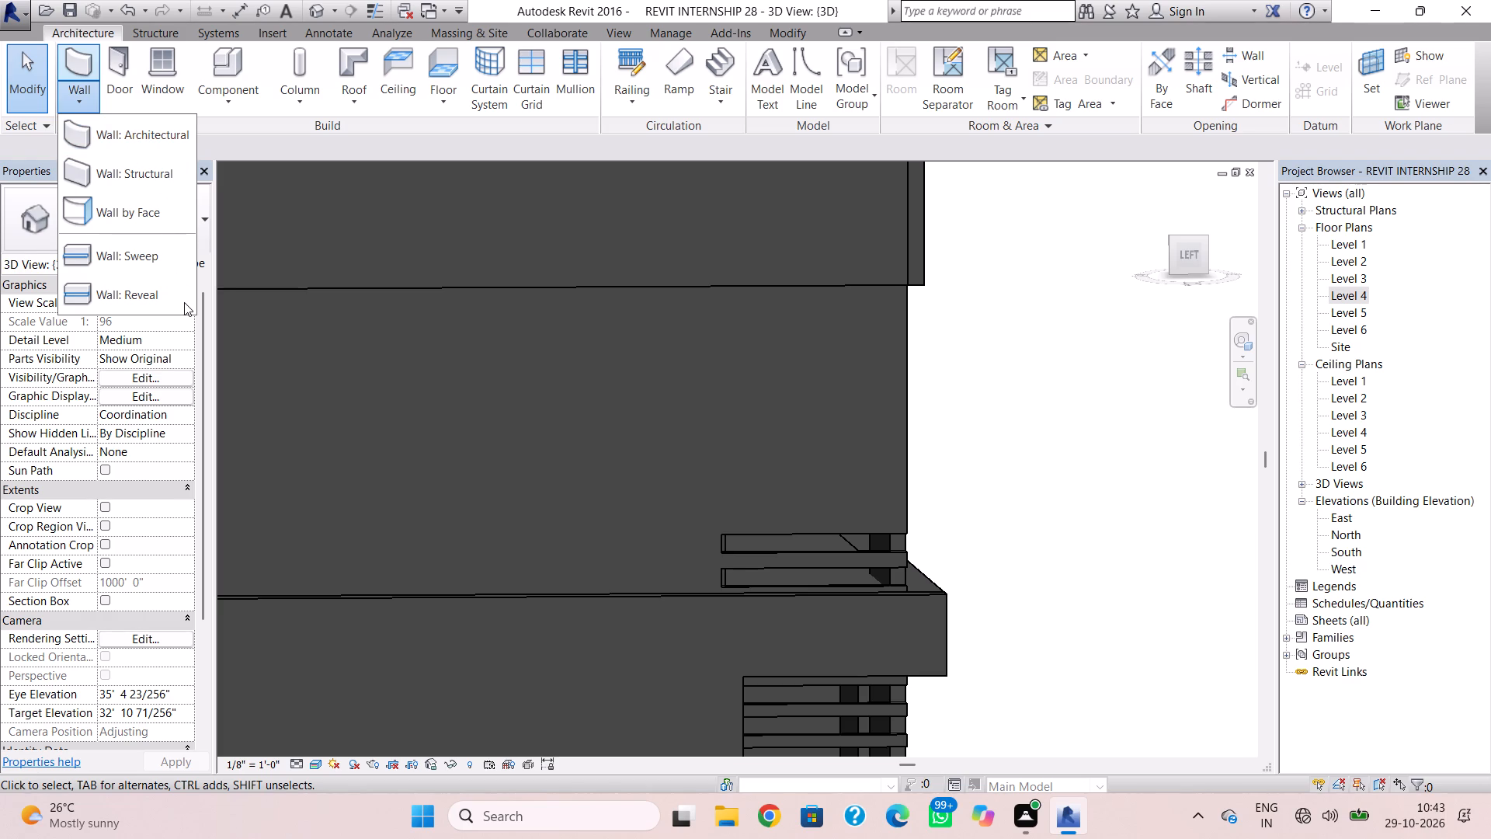
click(184, 302)
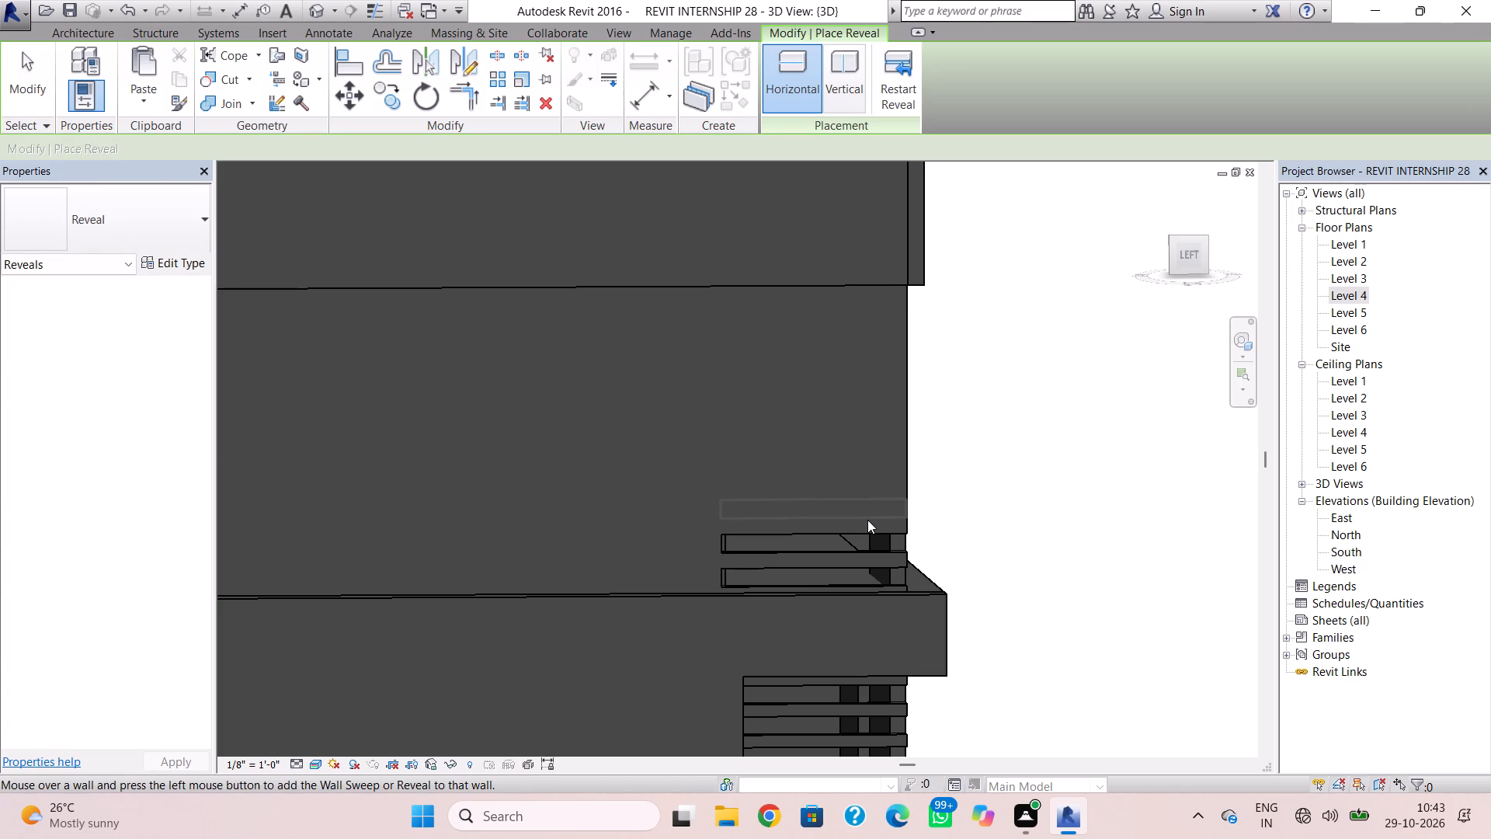
double_click(867, 520)
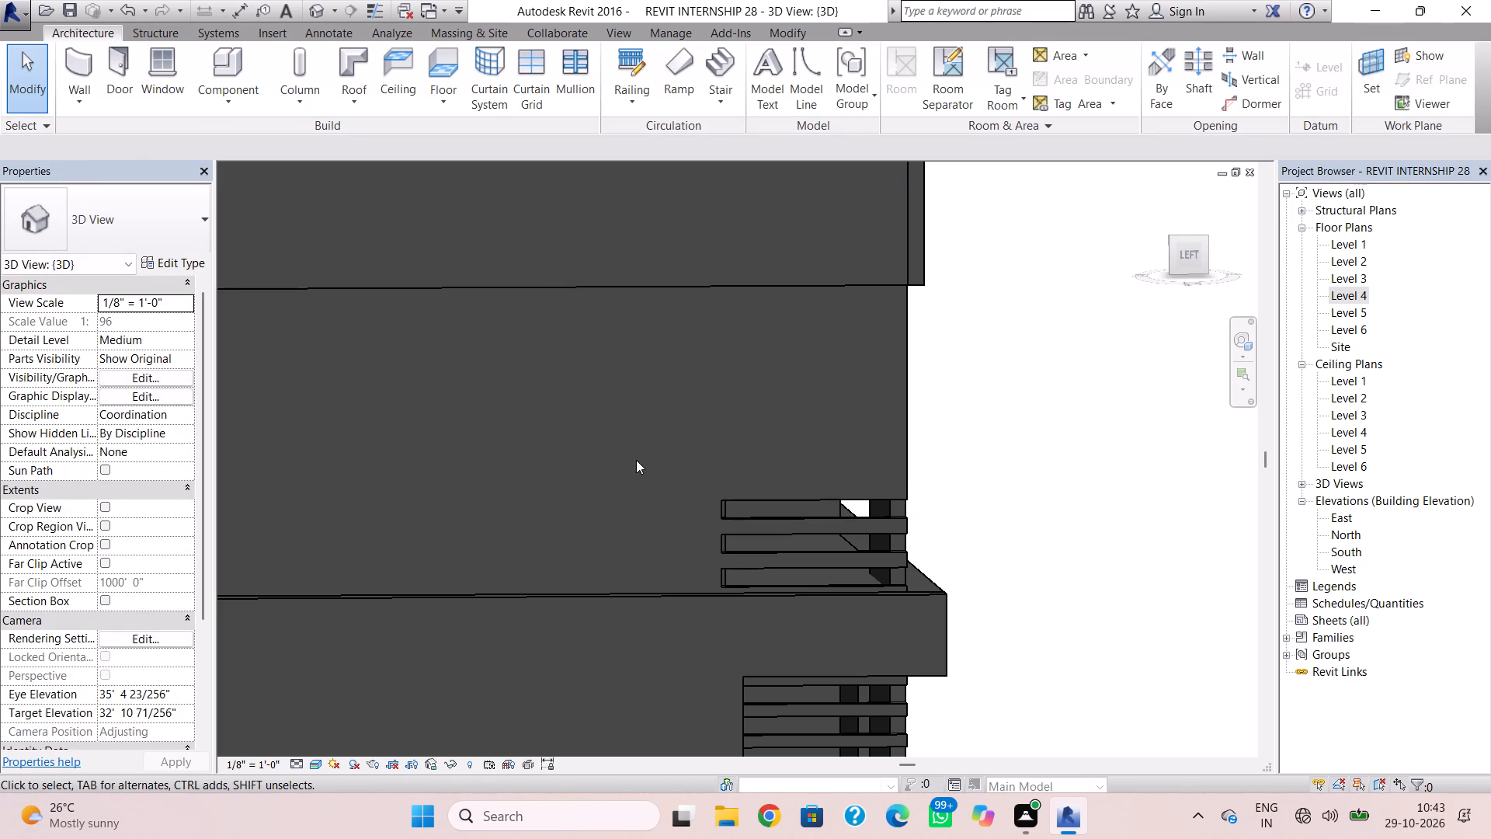
click(77, 103)
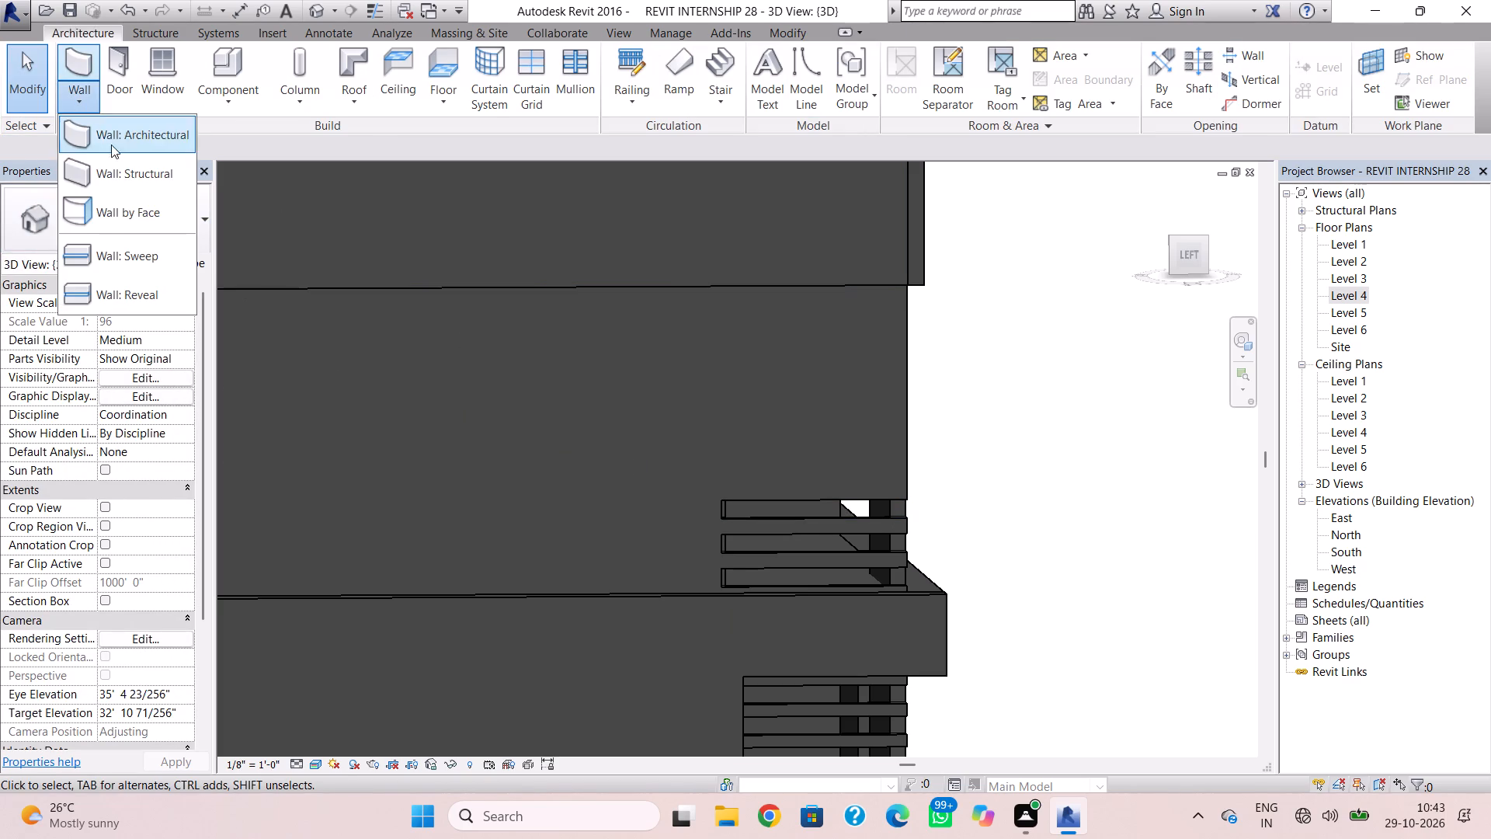
click(127, 287)
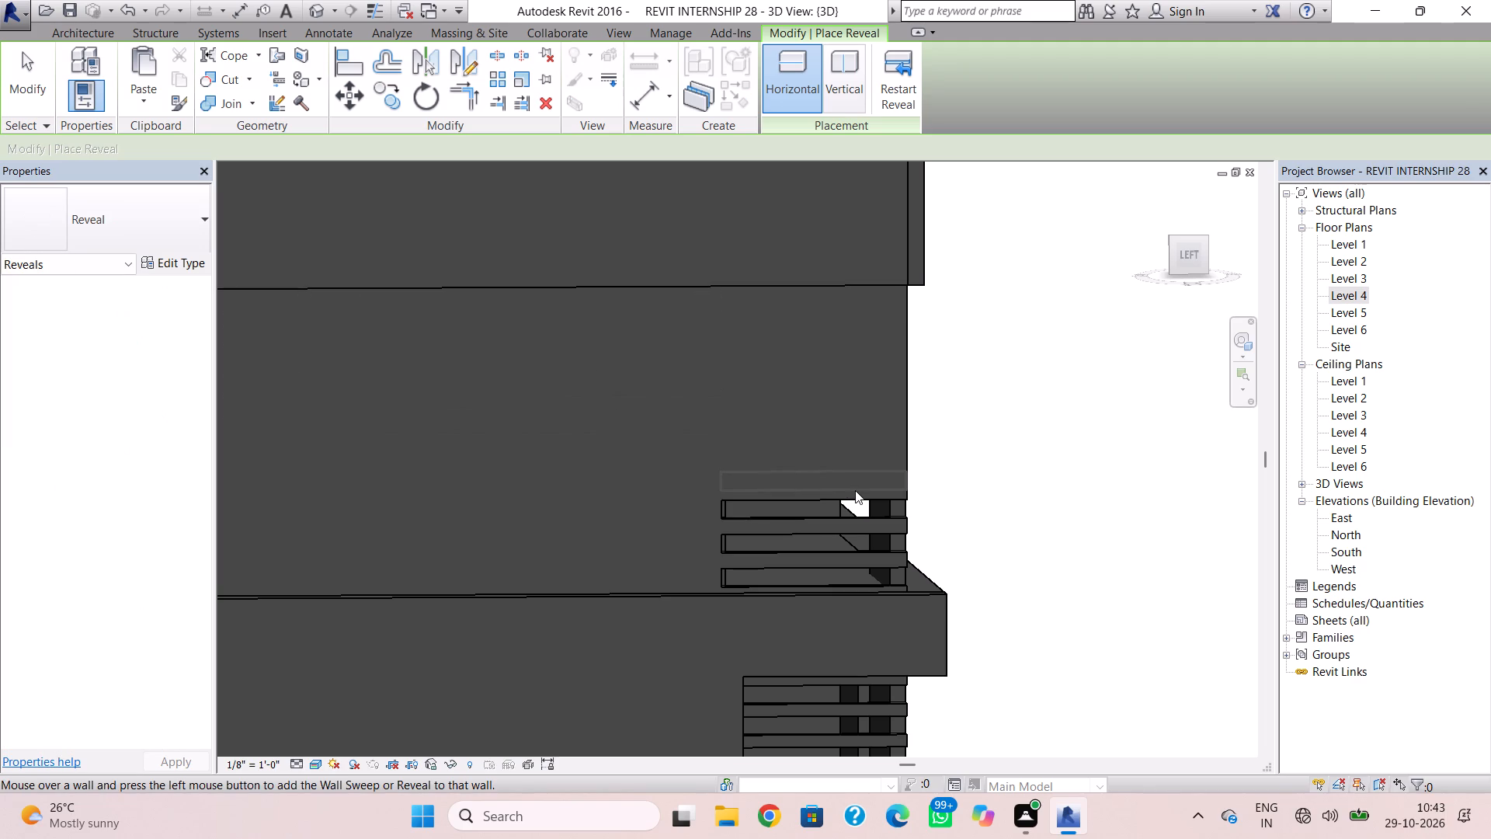
double_click(857, 485)
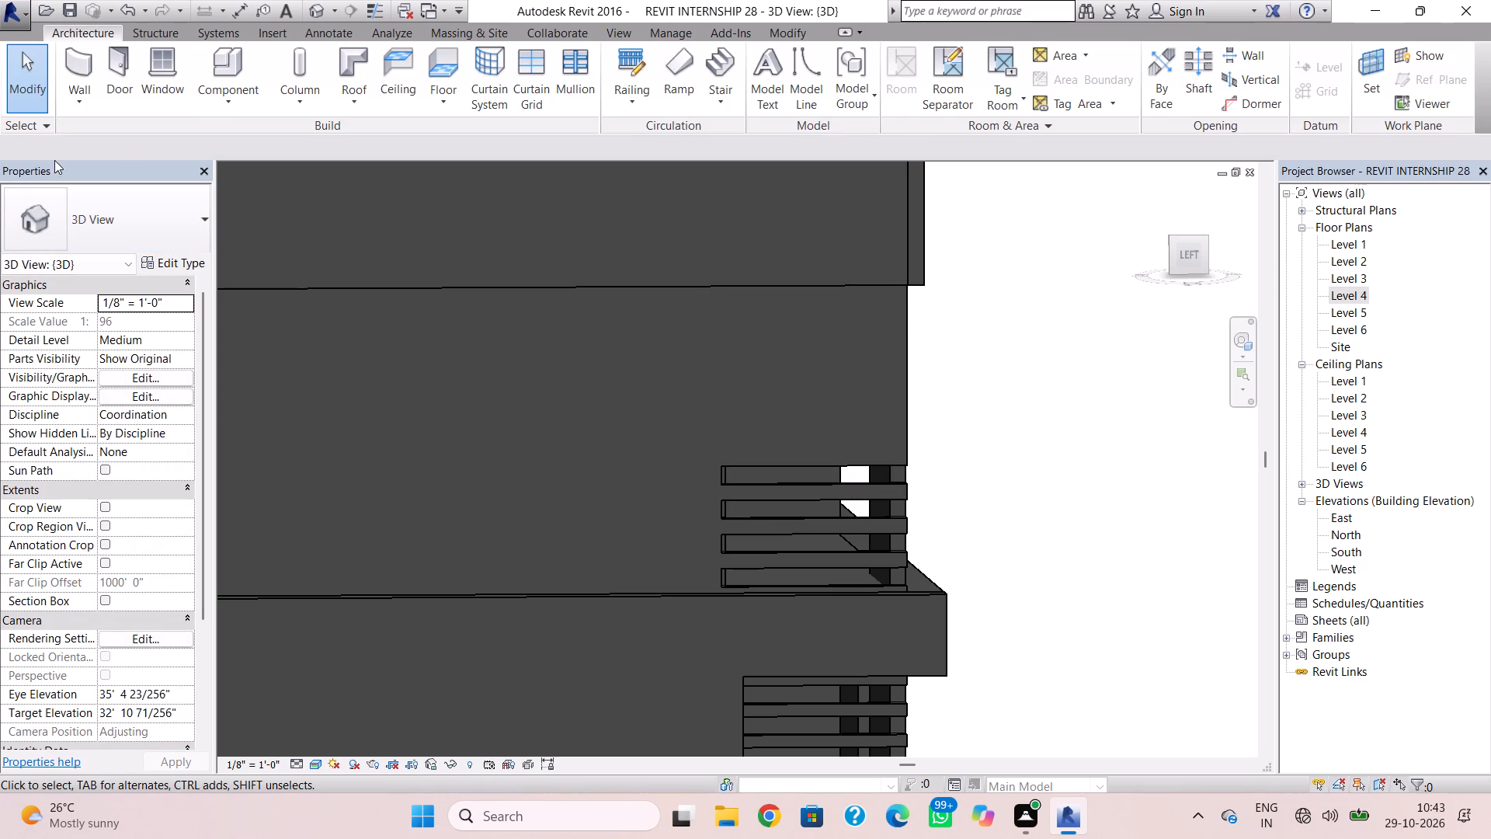
click(74, 99)
click(75, 283)
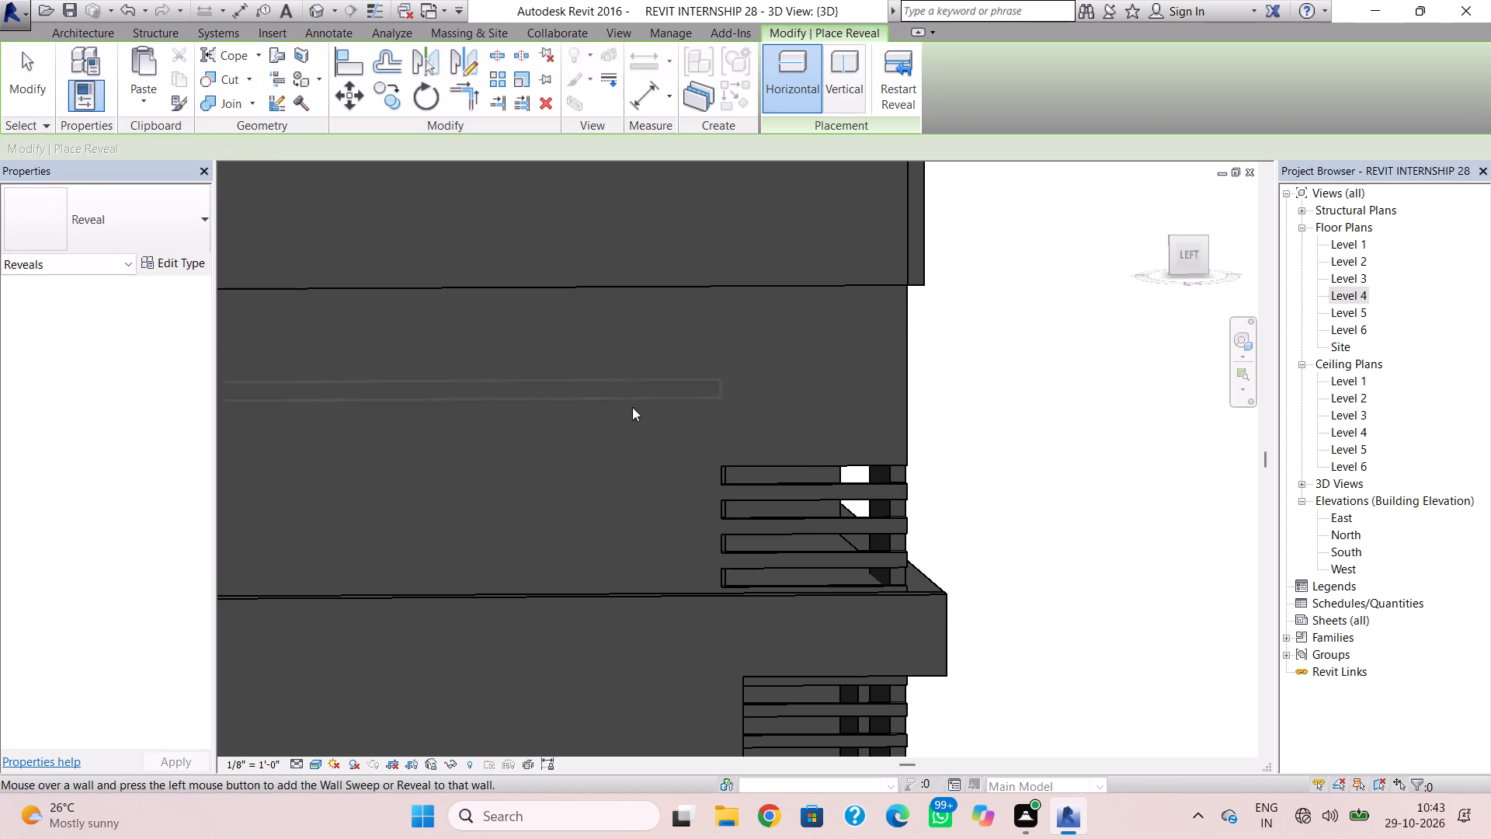
double_click(810, 449)
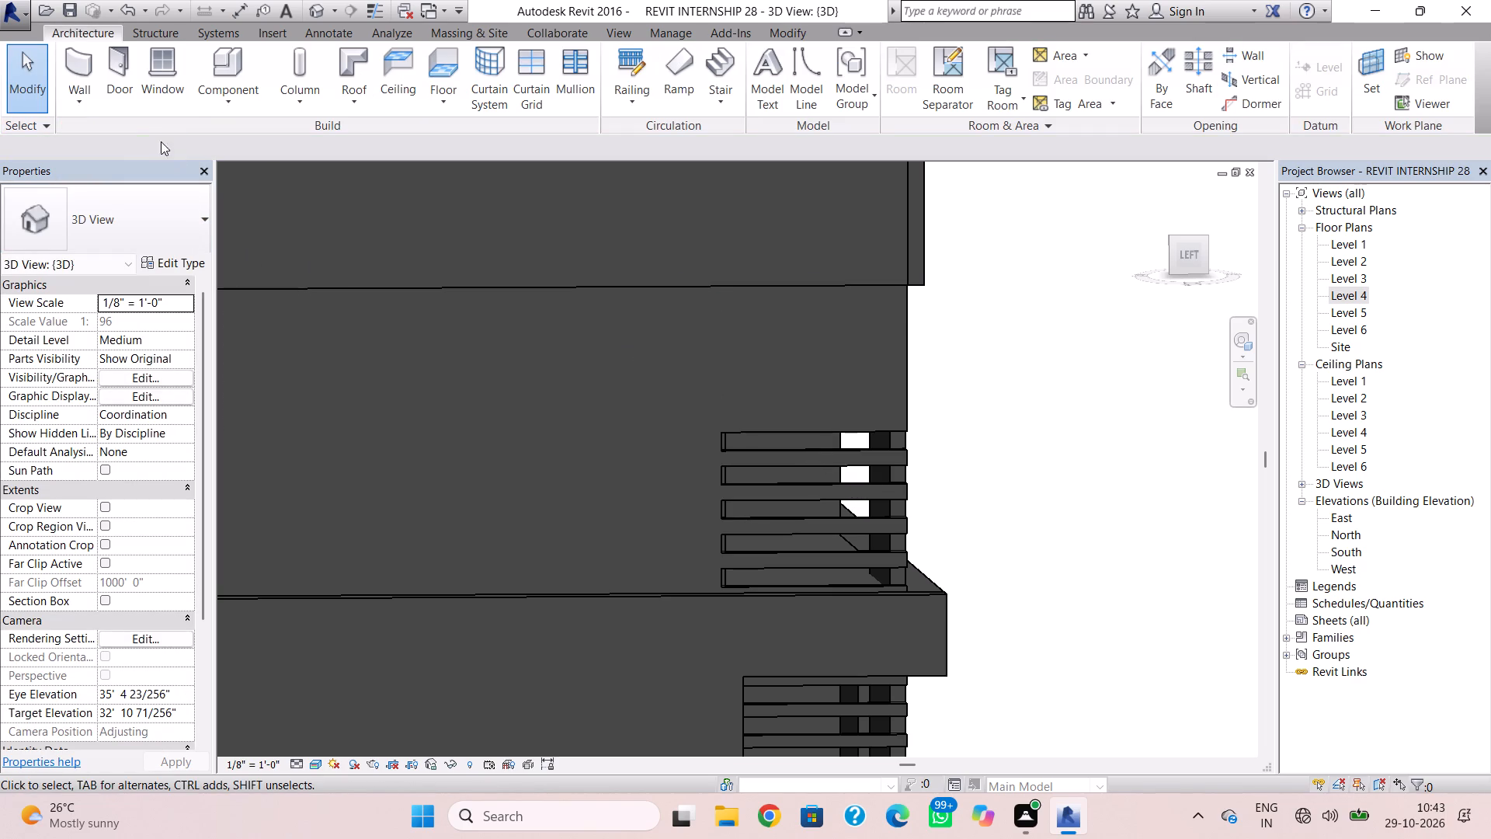
Complete this storey's stack with four more evenly spaced horizontal wall reveals, ending just beneath the projecting band above.
click(92, 103)
click(141, 286)
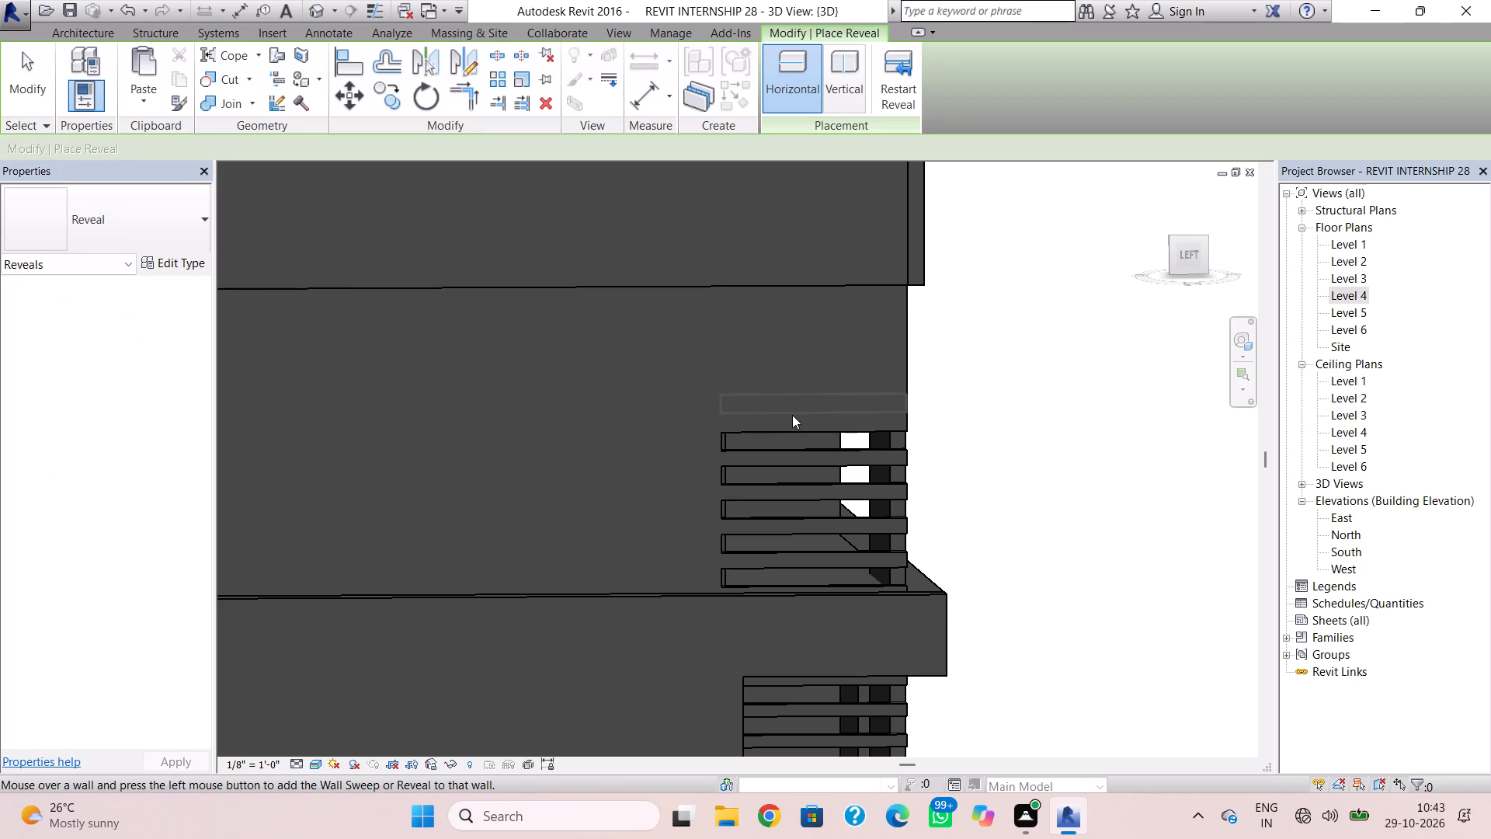
click(791, 416)
click(791, 416)
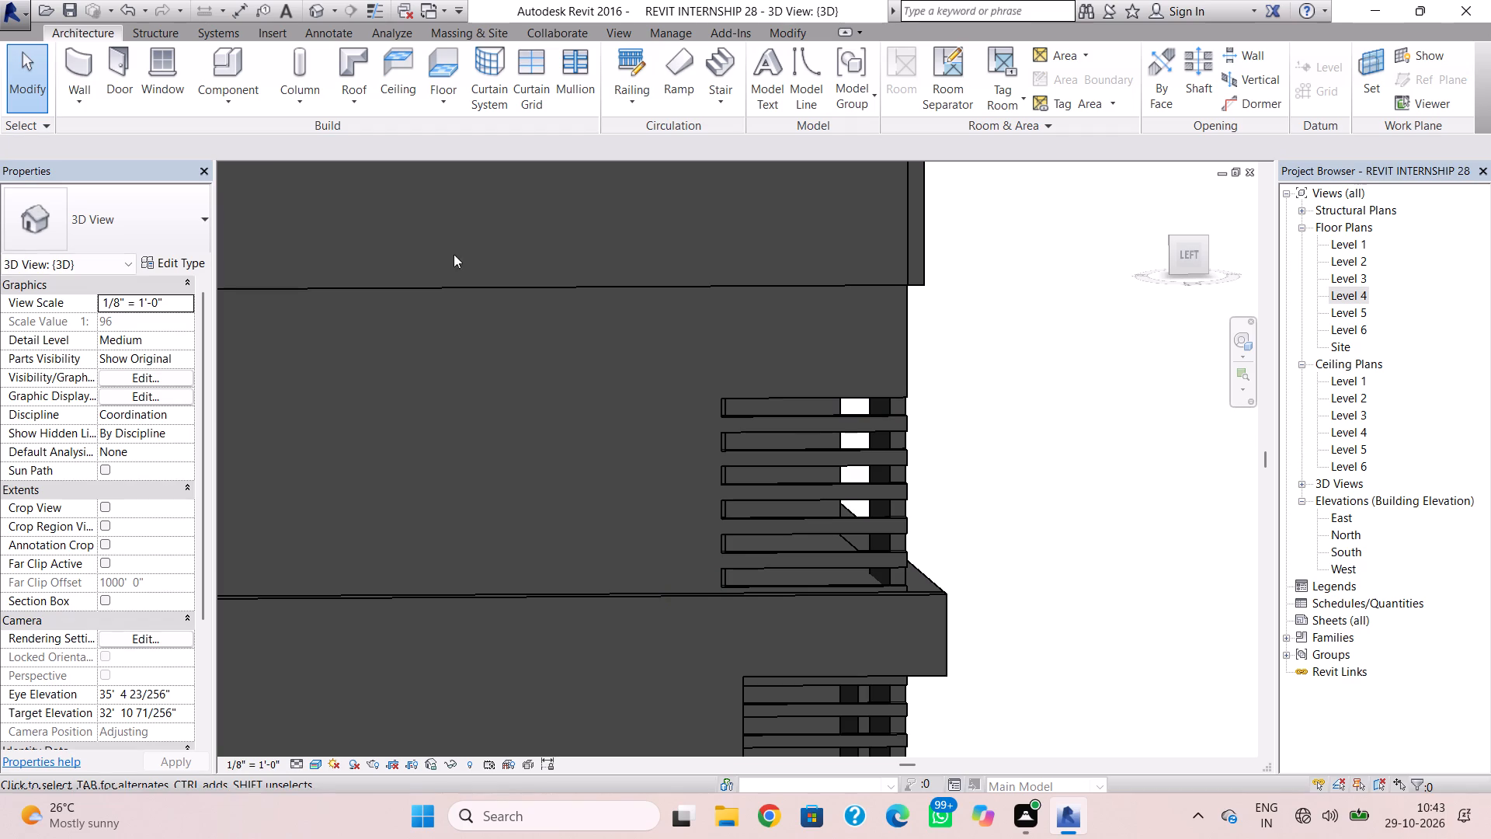
click(78, 104)
click(130, 280)
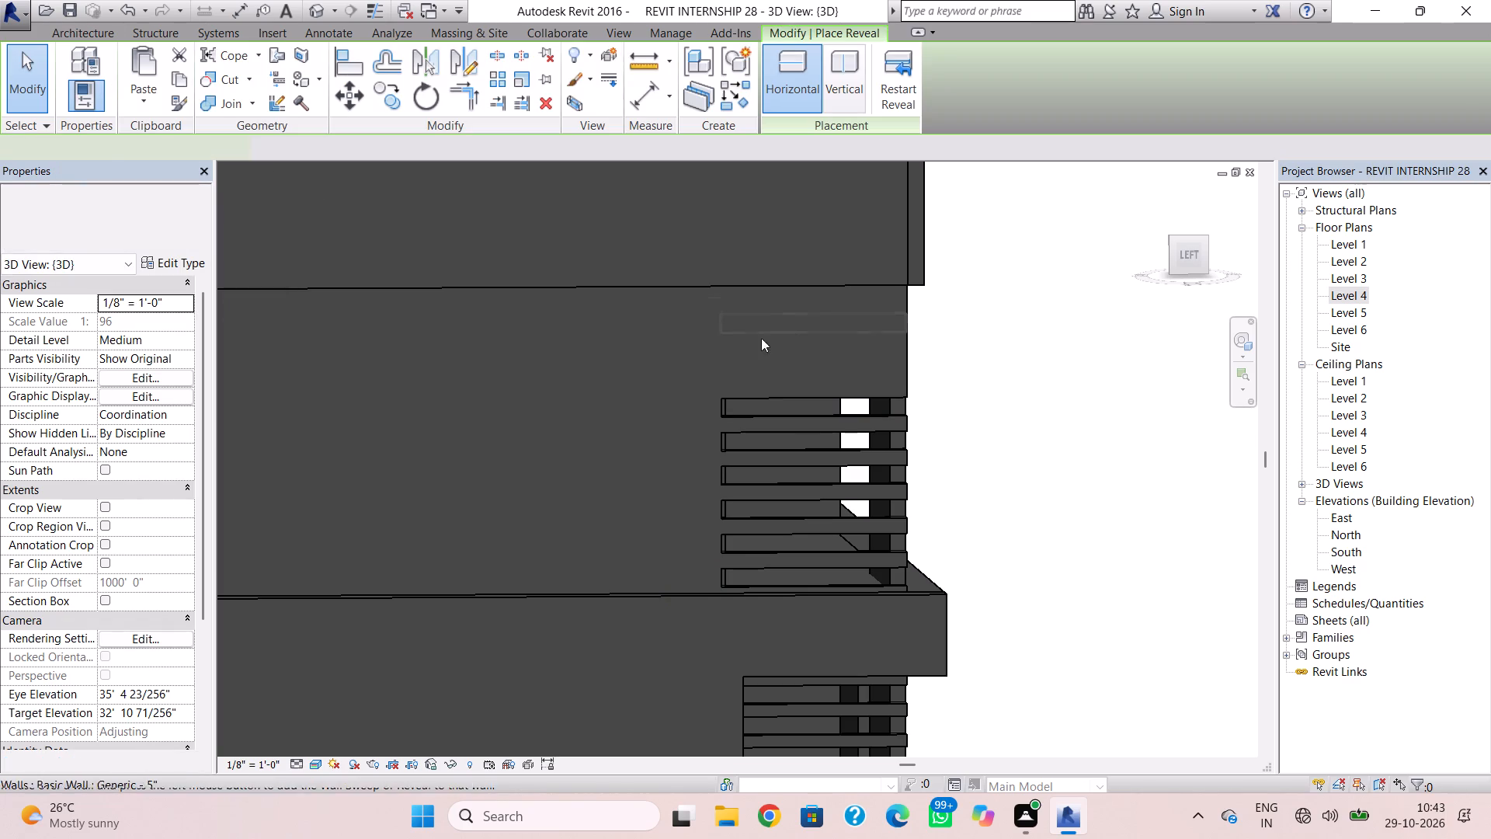
double_click(818, 382)
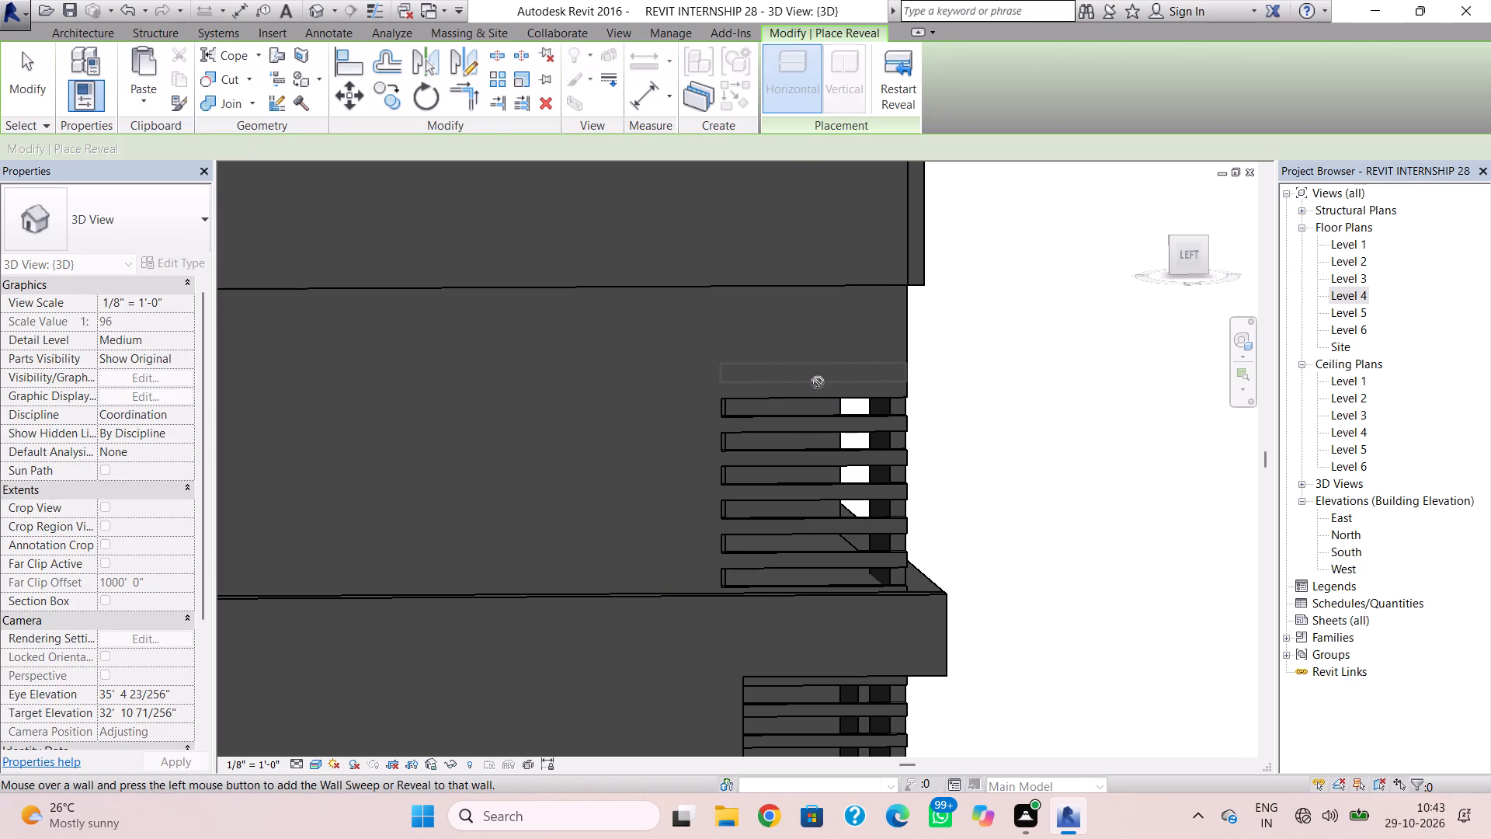
click(77, 108)
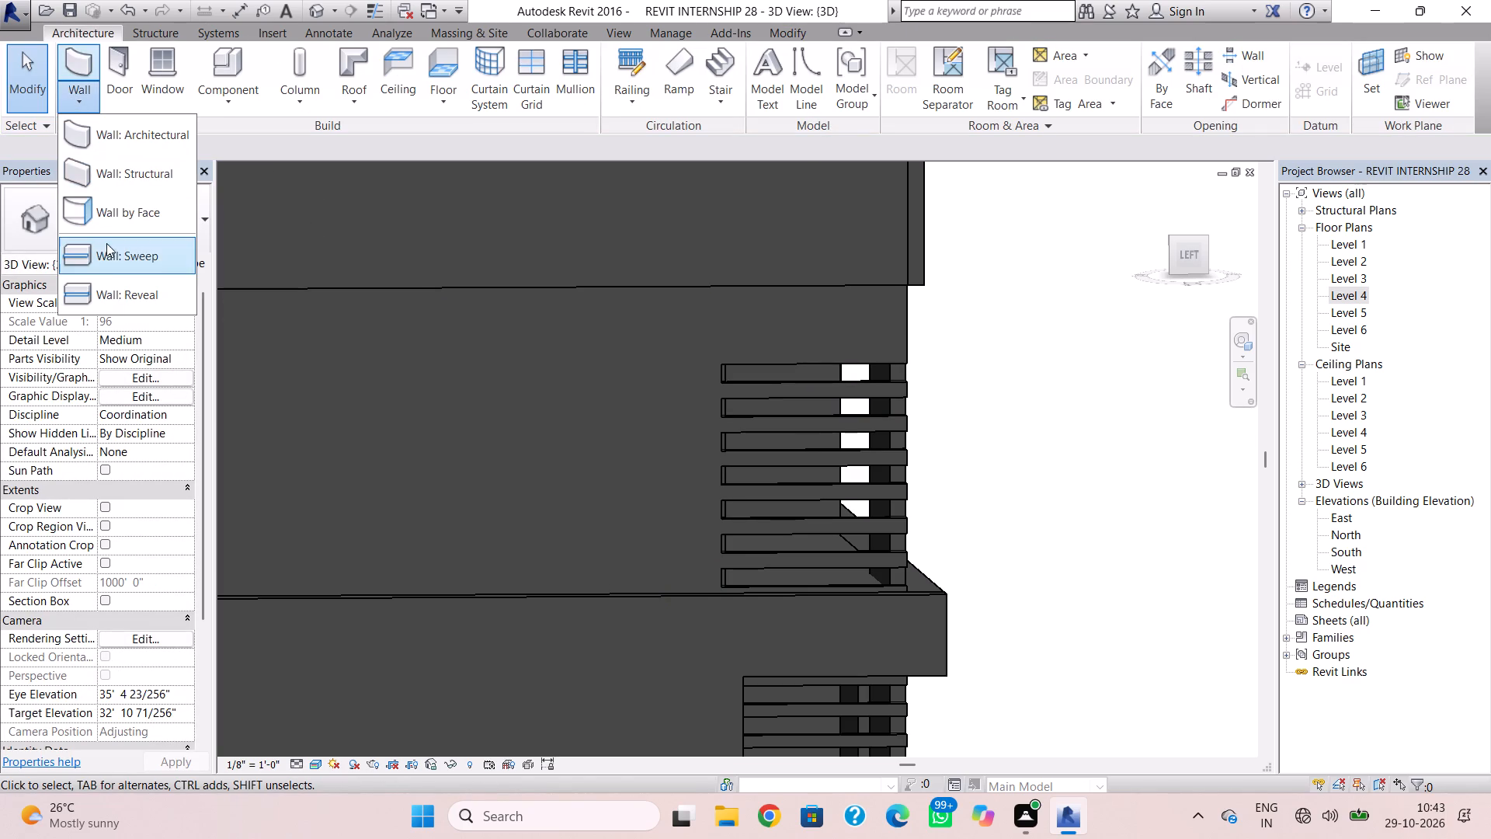
click(116, 286)
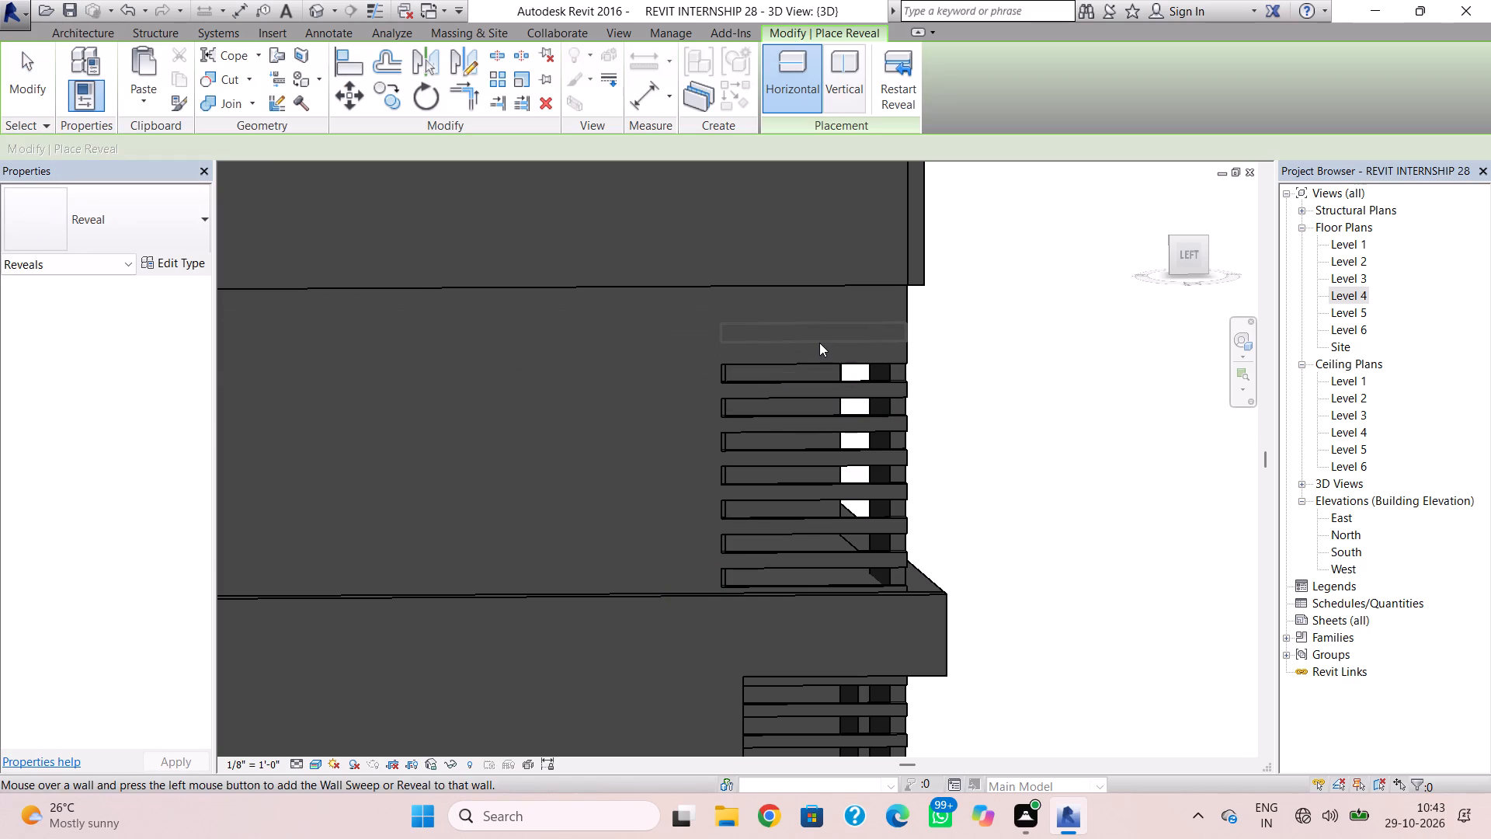
double_click(824, 350)
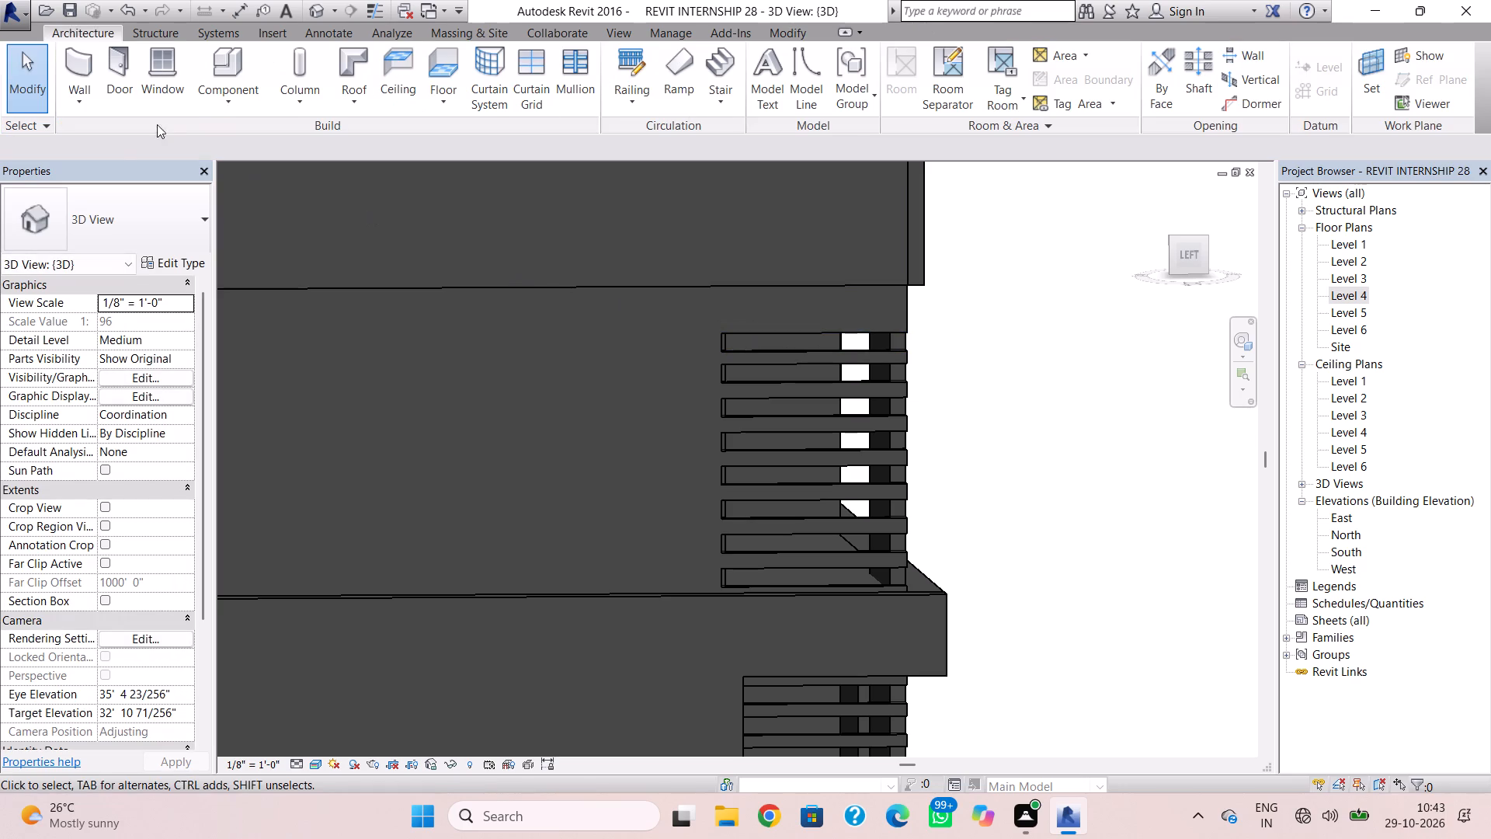
click(74, 99)
click(150, 287)
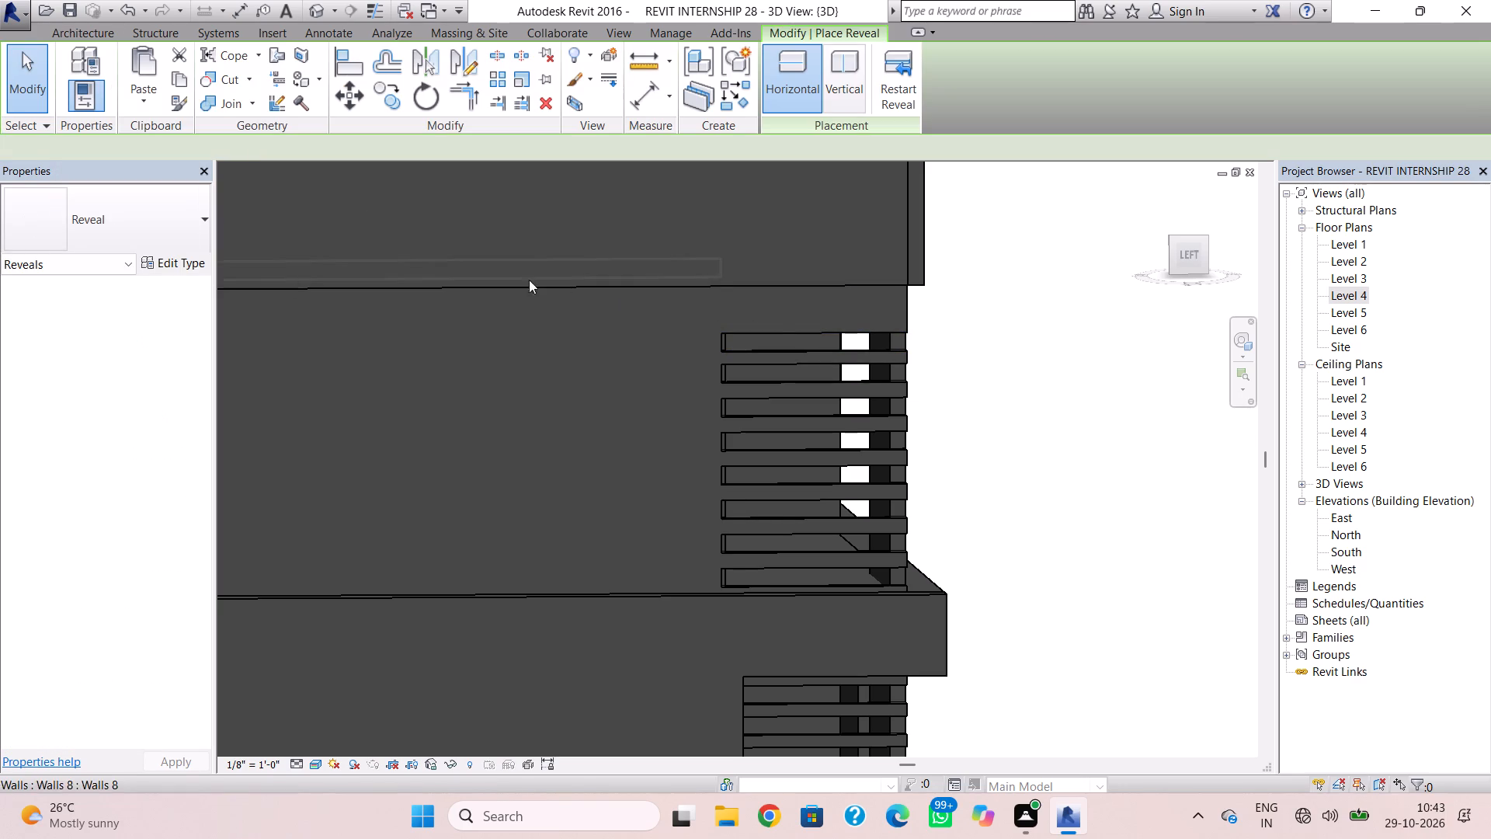
double_click(786, 314)
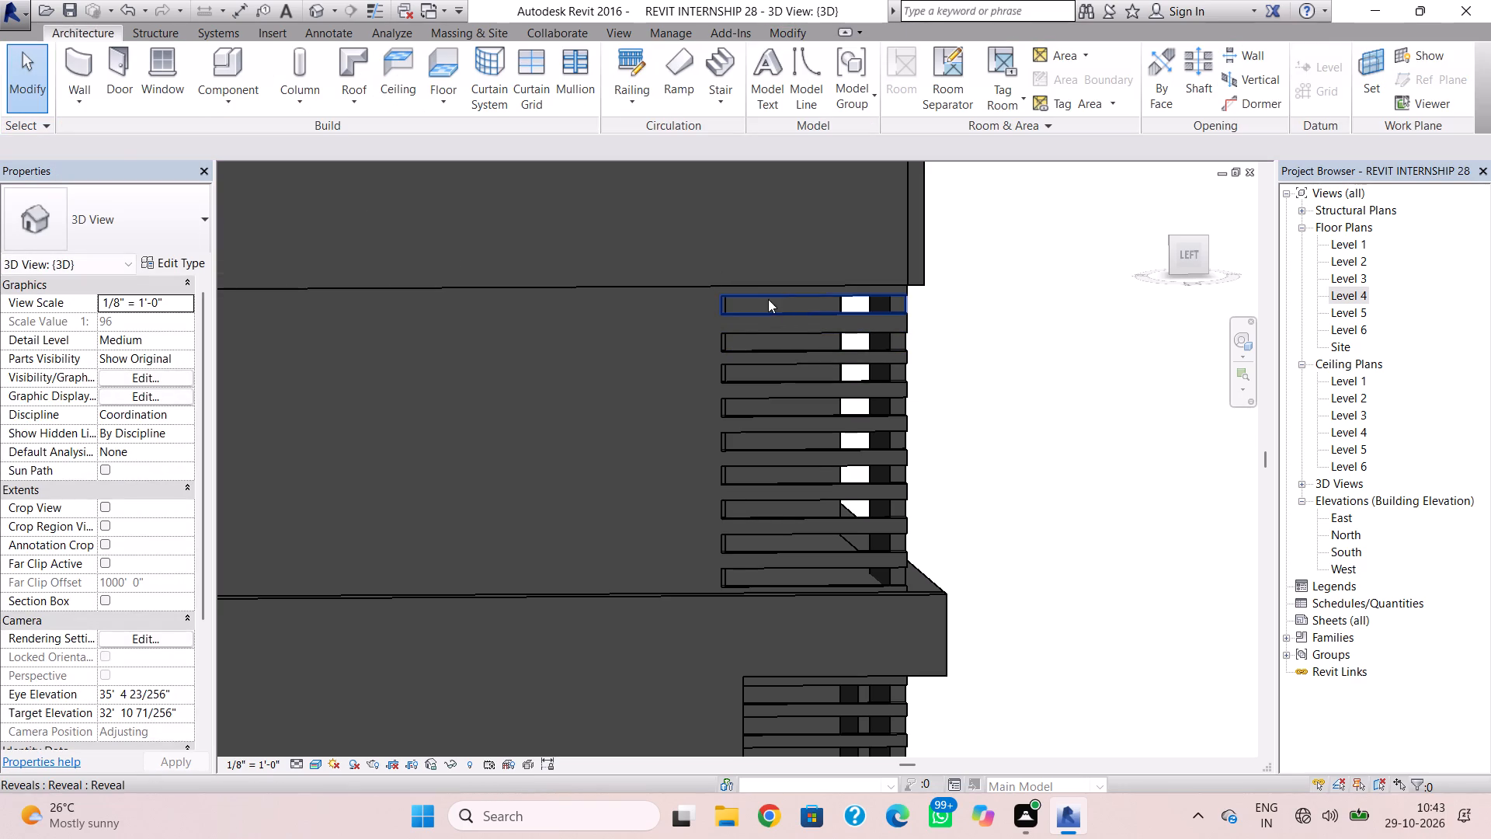
Place three evenly spaced horizontal wall reveals on the next storey's recessed corner wall, starting just above the projecting slab band.
scroll(766, 315, down, 1)
middle_drag(766, 329, 725, 520)
scroll(752, 400, down, 1)
middle_drag(752, 400, 726, 453)
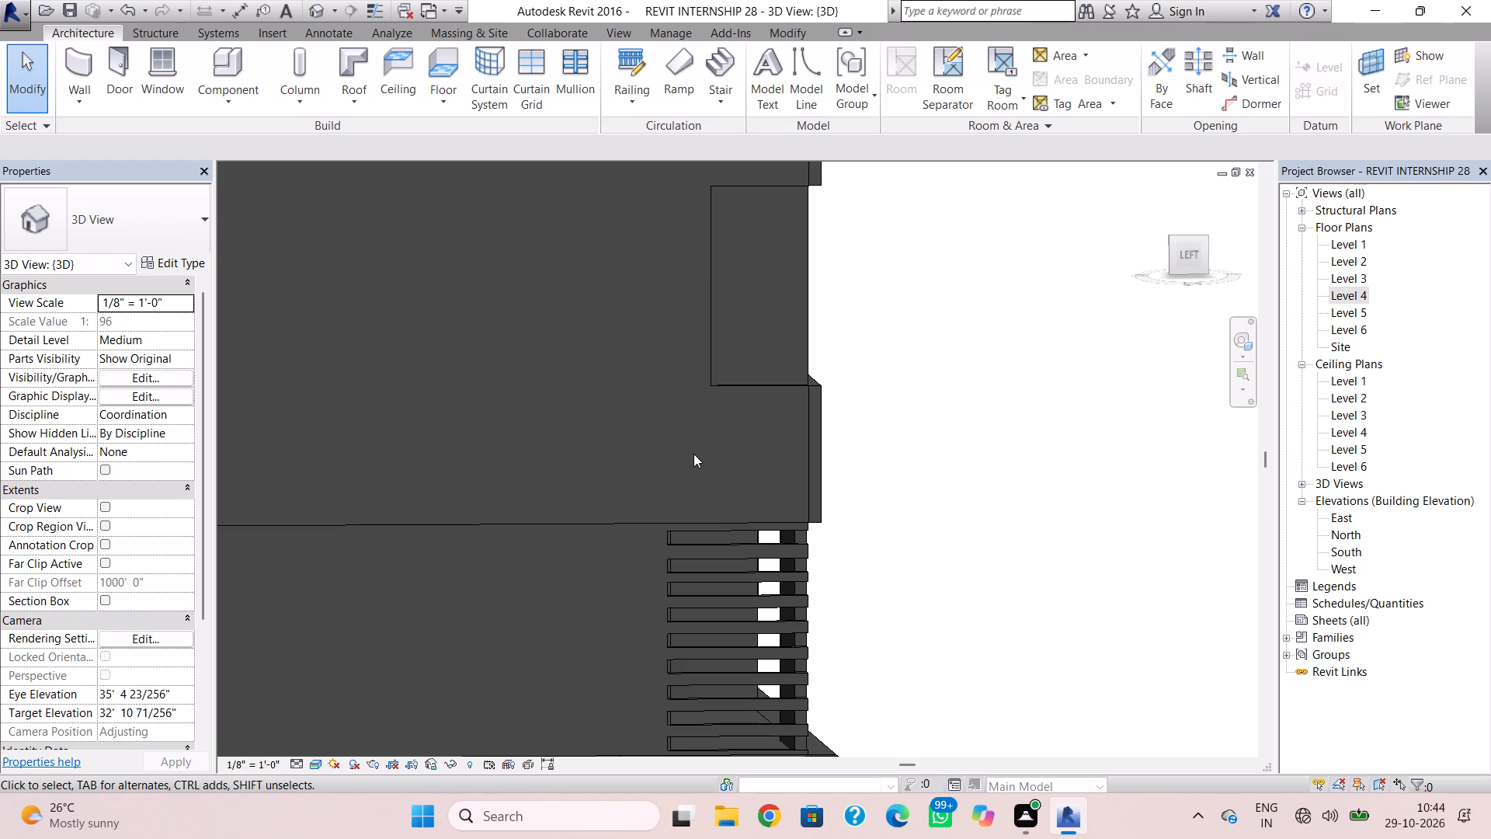
click(85, 88)
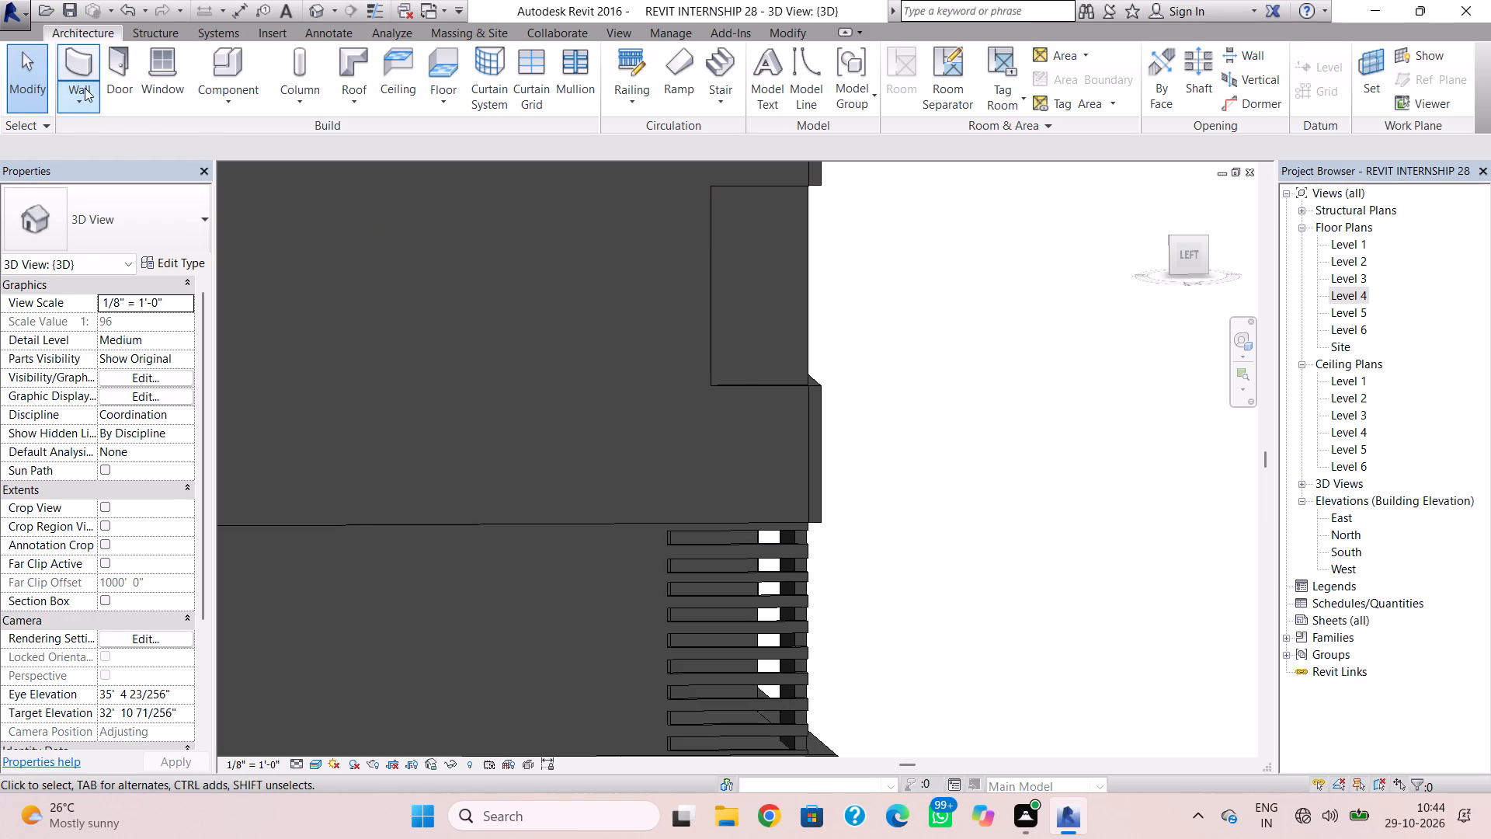
click(96, 287)
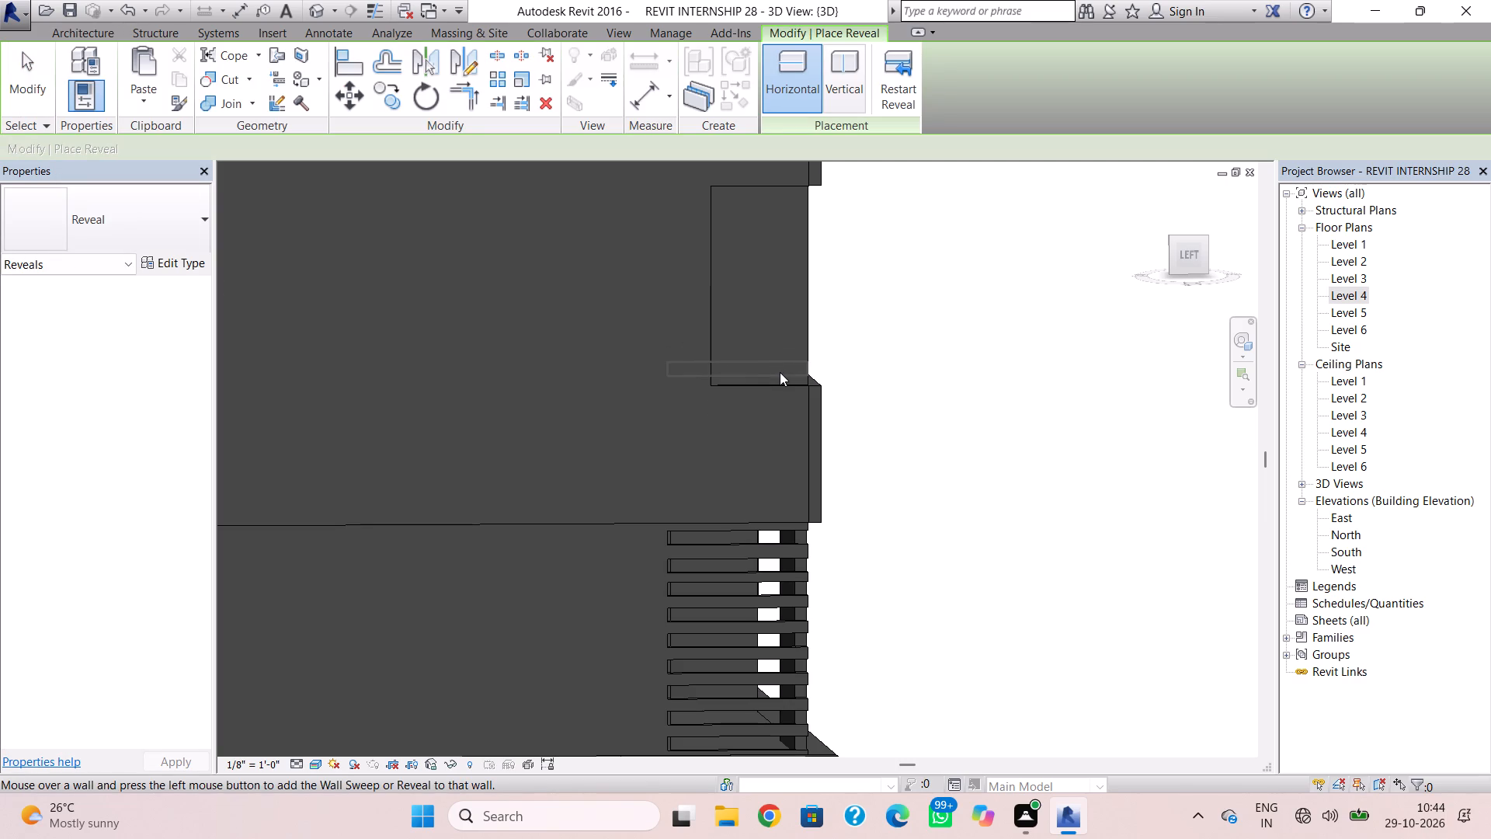
double_click(780, 373)
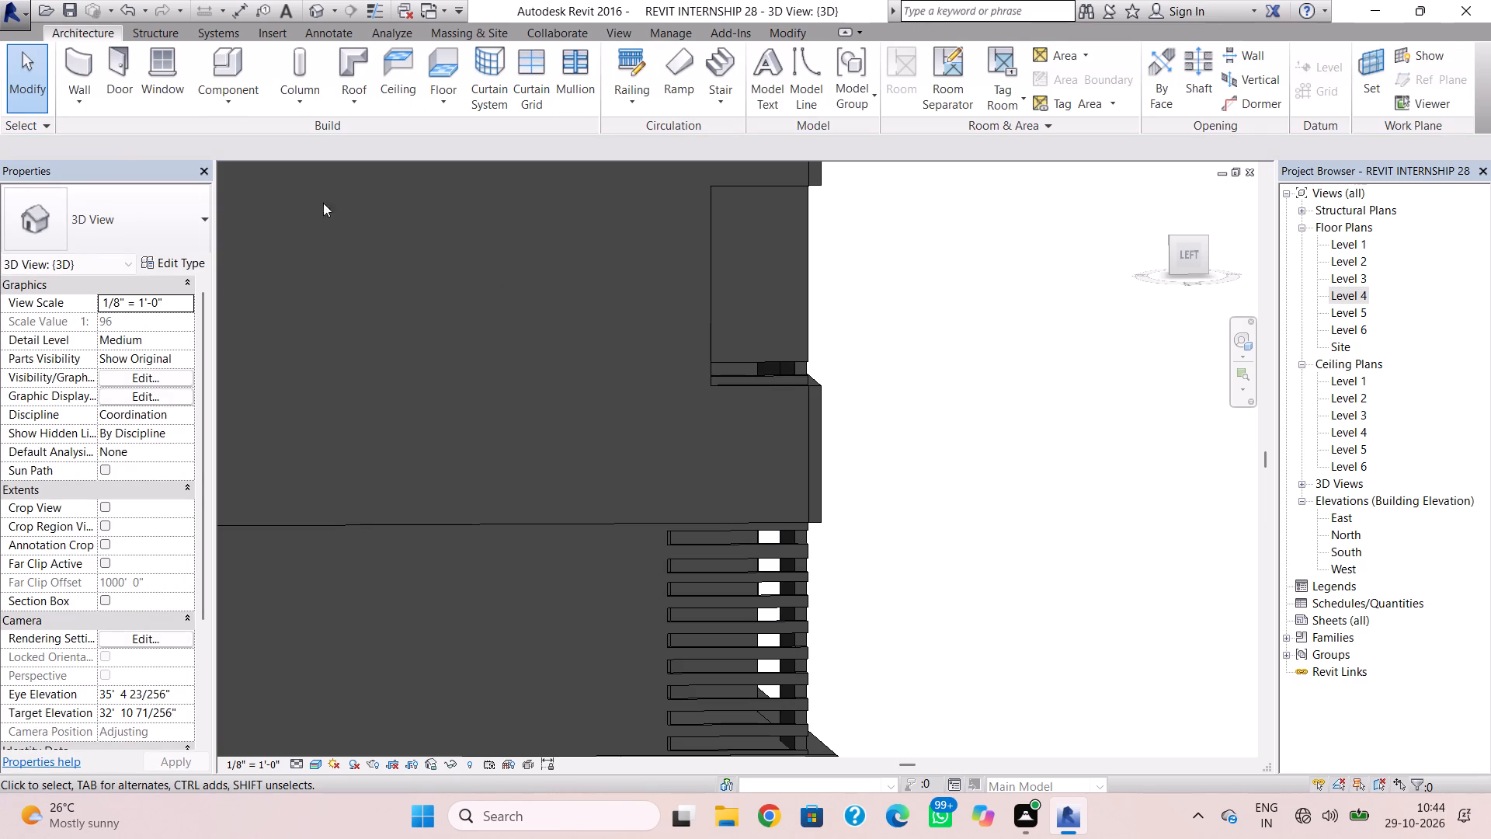
click(62, 99)
click(133, 288)
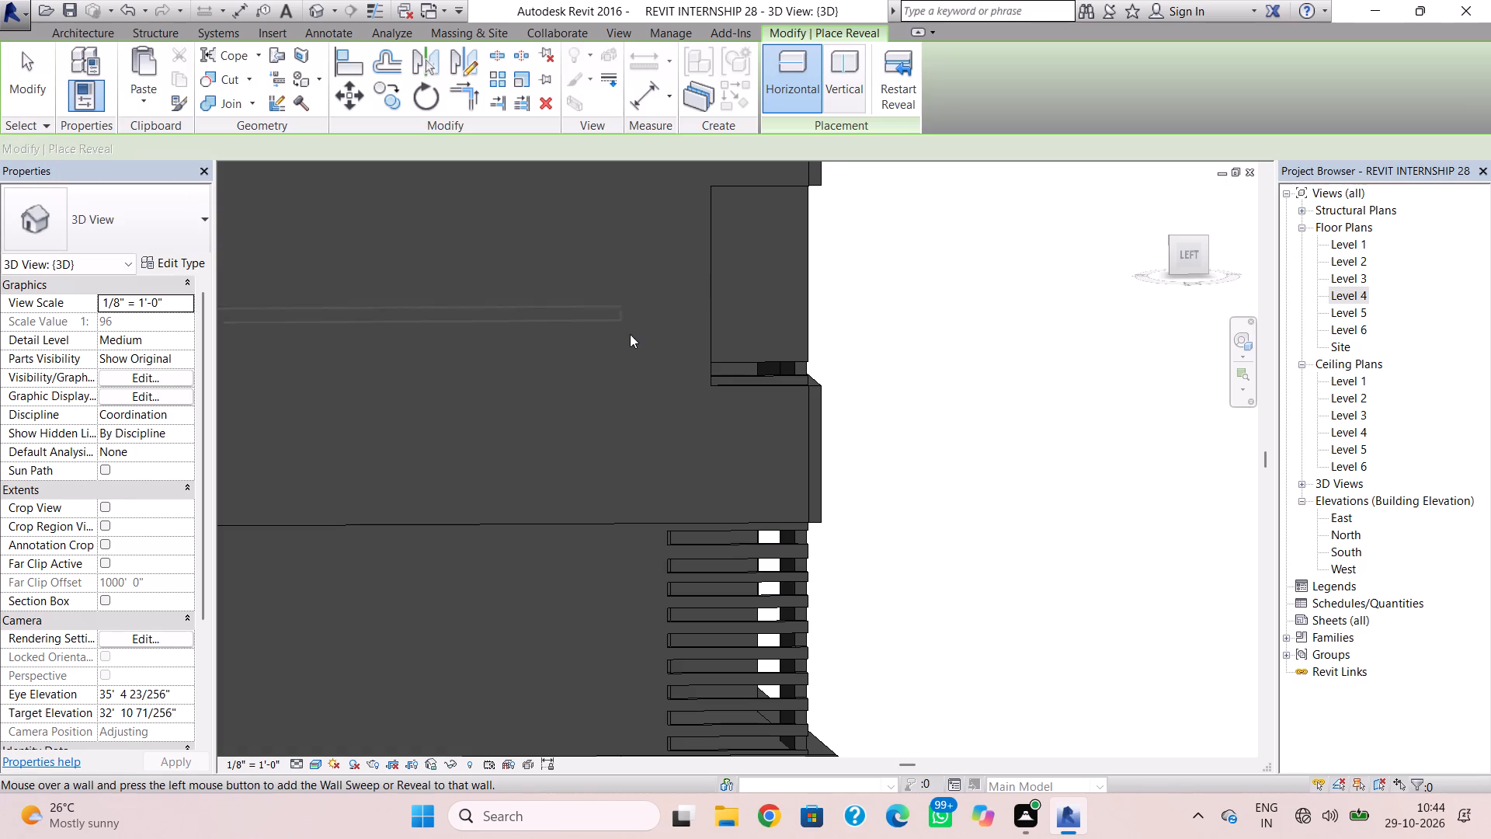
double_click(704, 351)
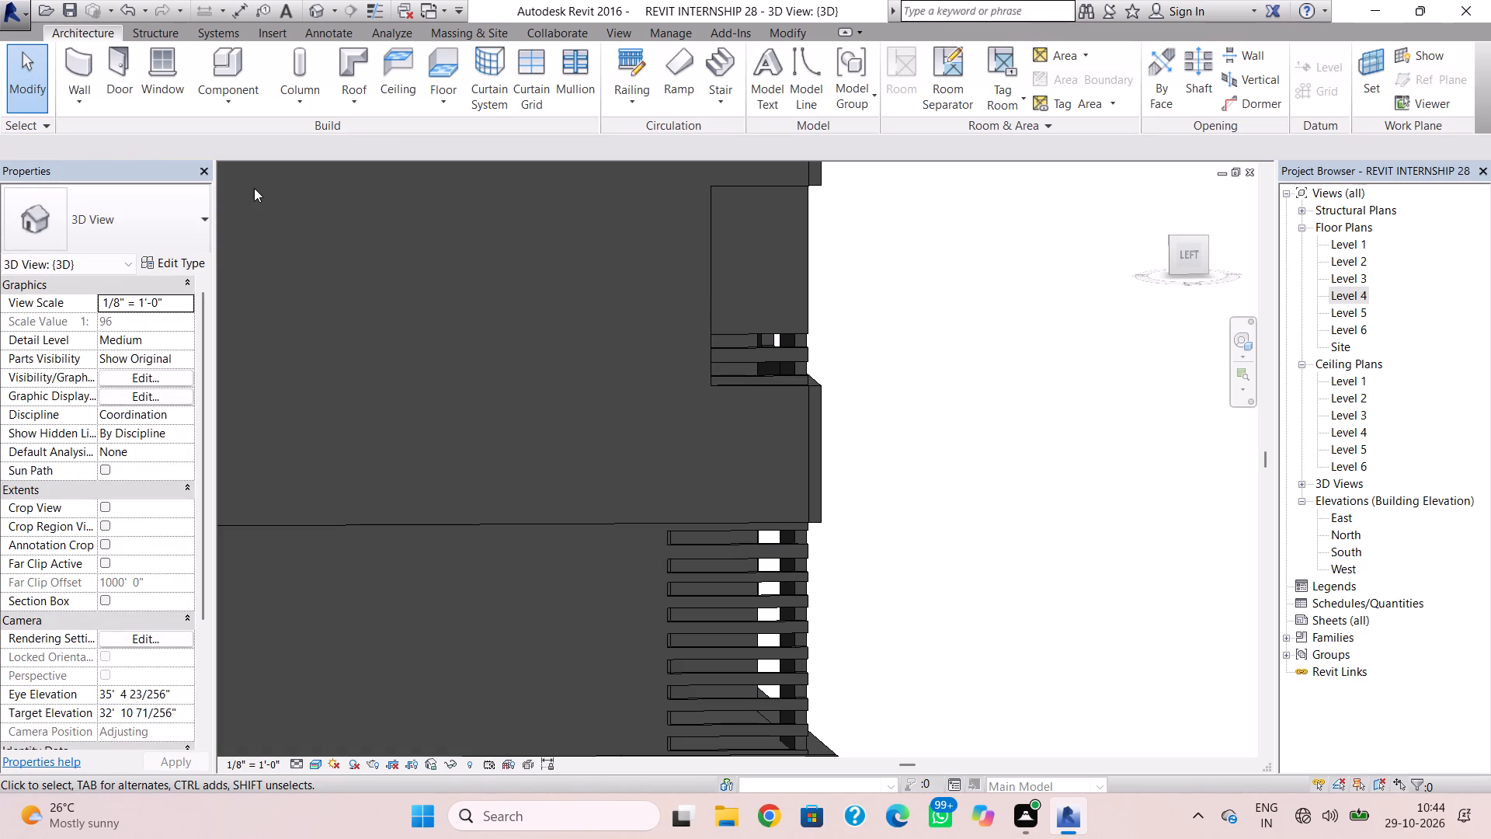
click(83, 107)
click(111, 280)
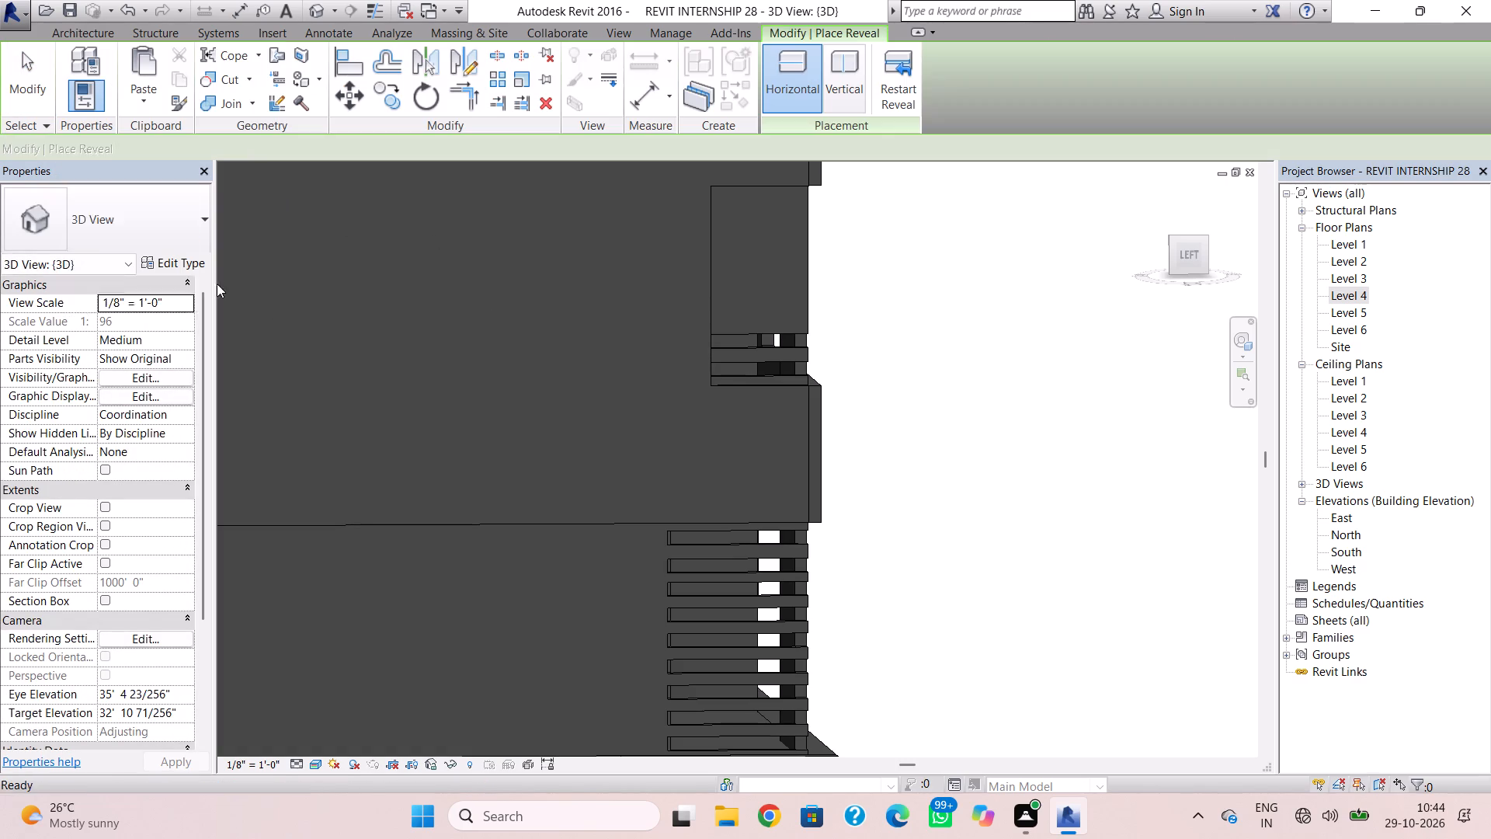
double_click(710, 324)
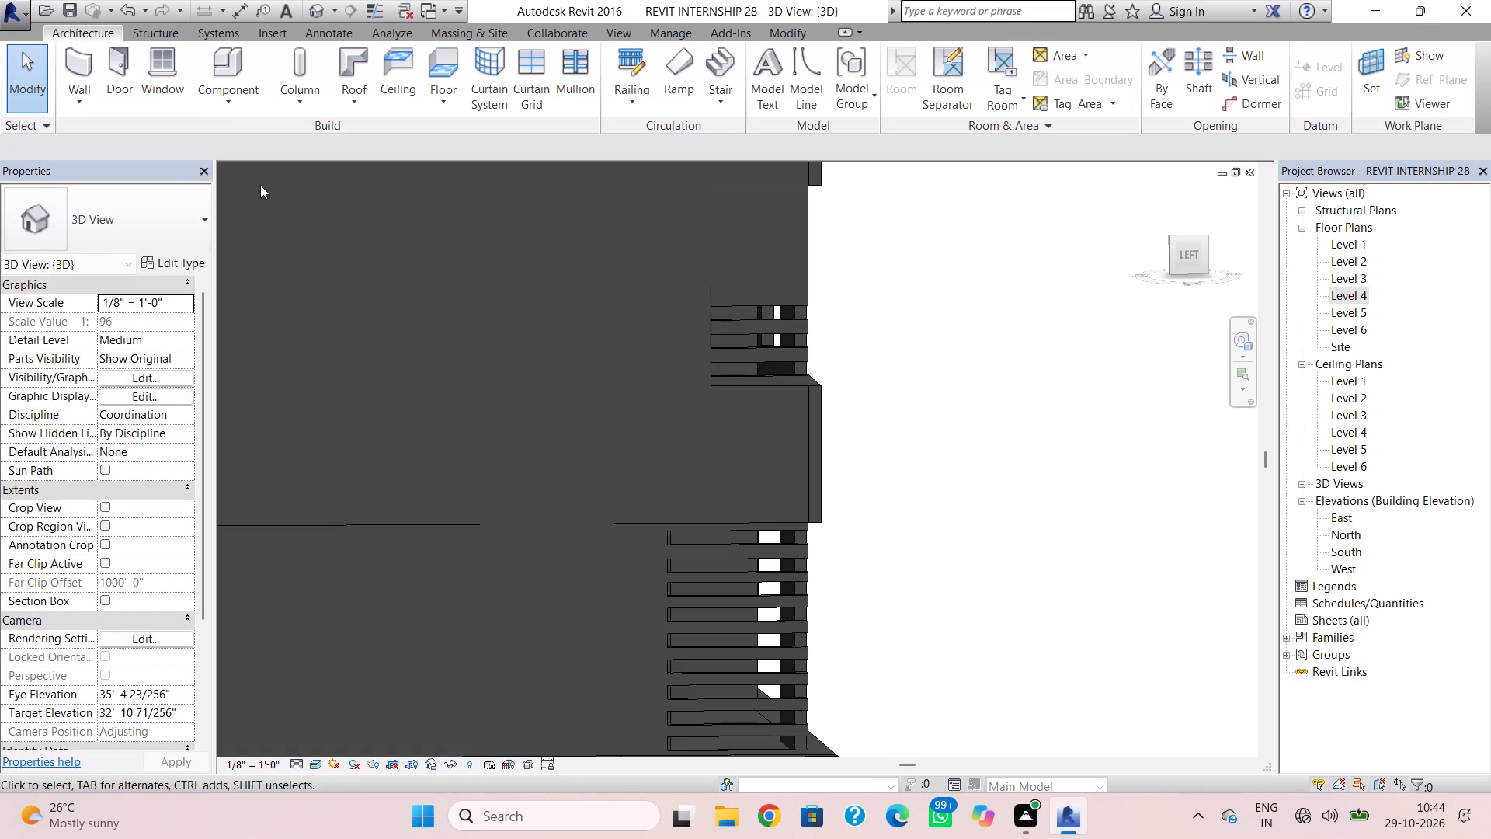
Complete this recess with four more horizontal wall reveals at the same spacing, ending just beneath its top edge.
click(81, 110)
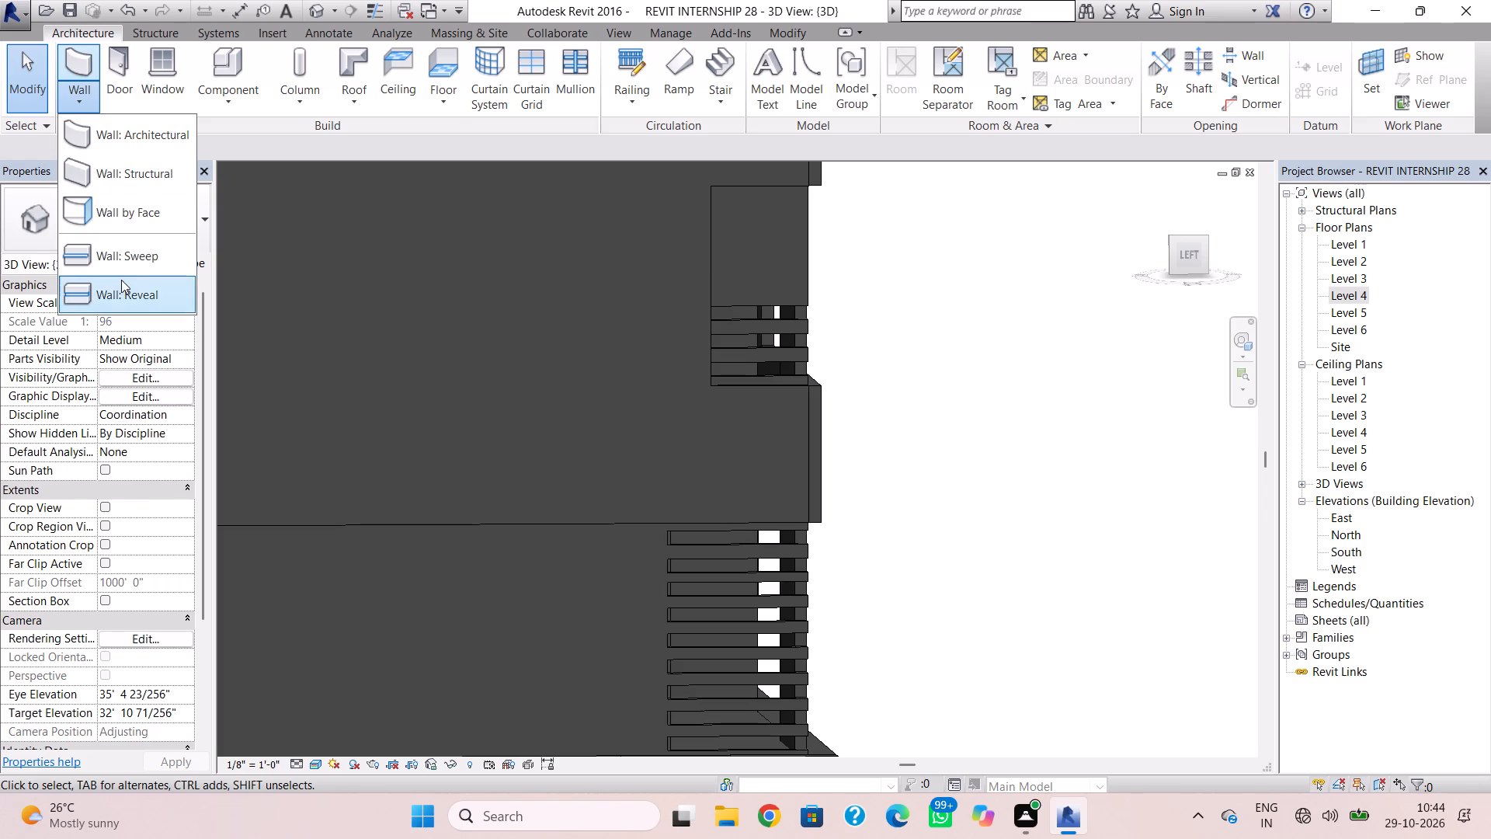
click(121, 280)
double_click(711, 296)
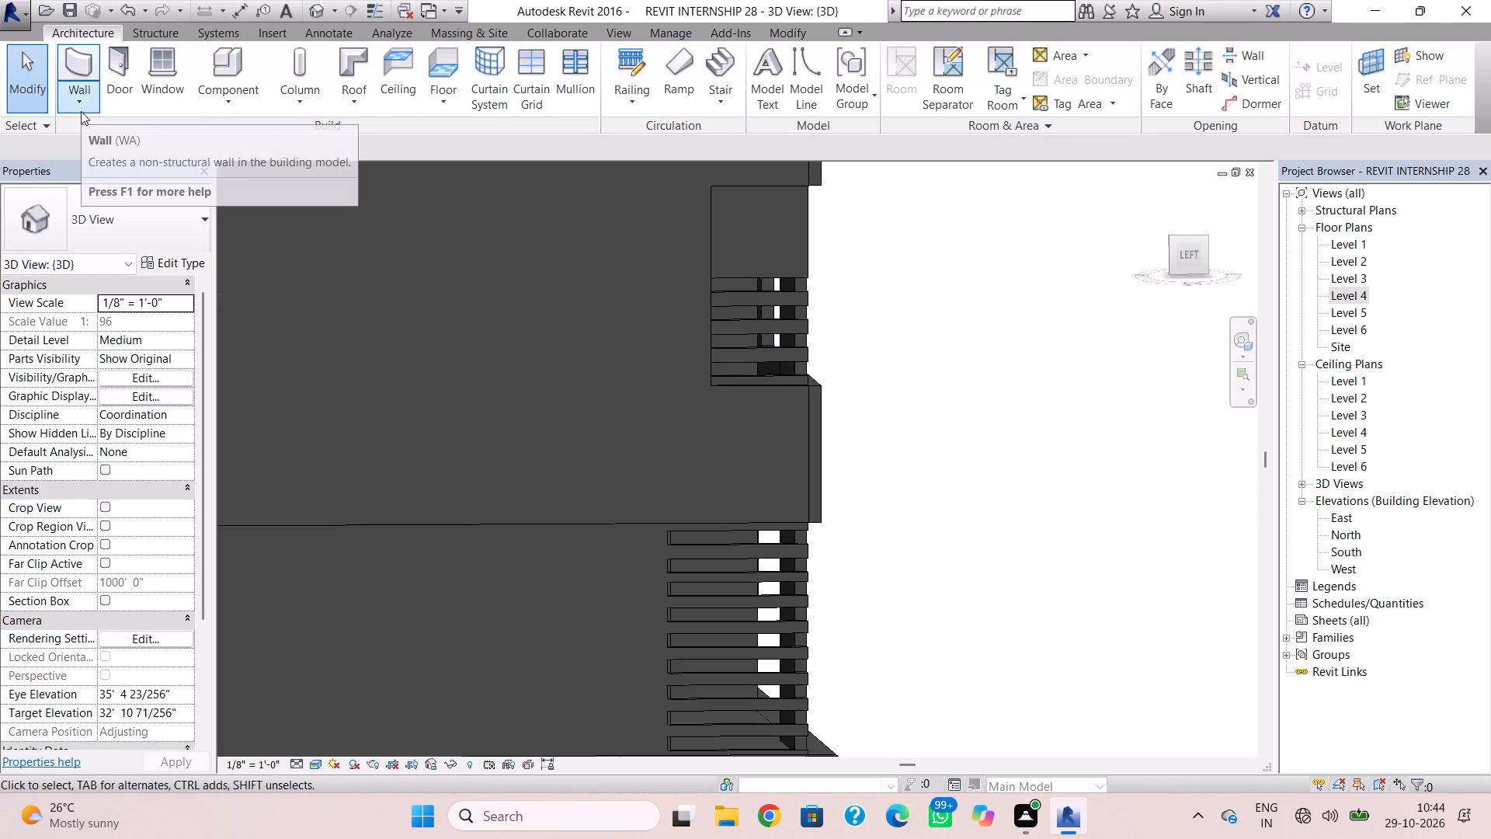
click(81, 111)
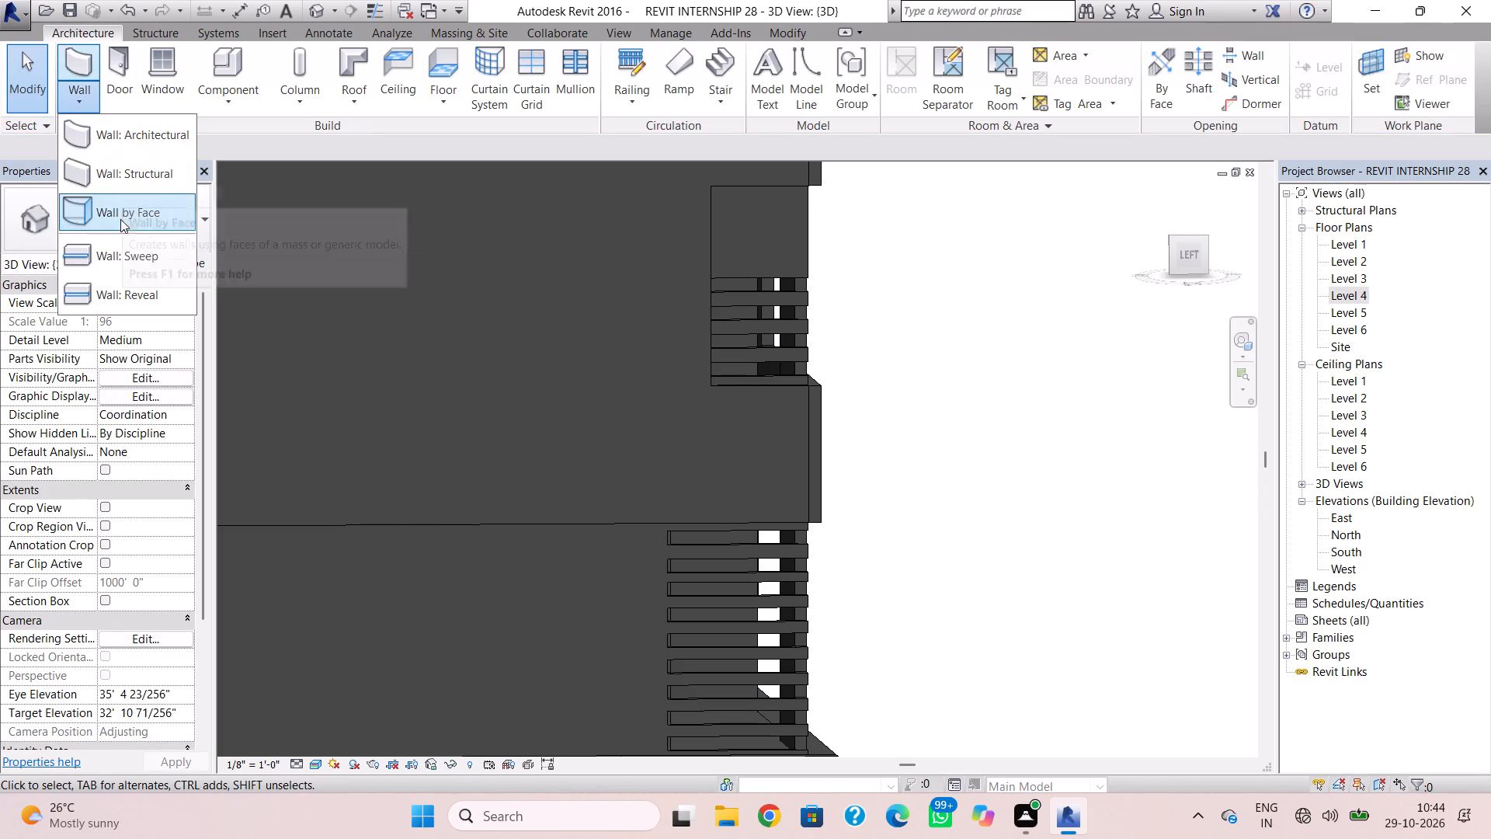
click(116, 280)
double_click(727, 260)
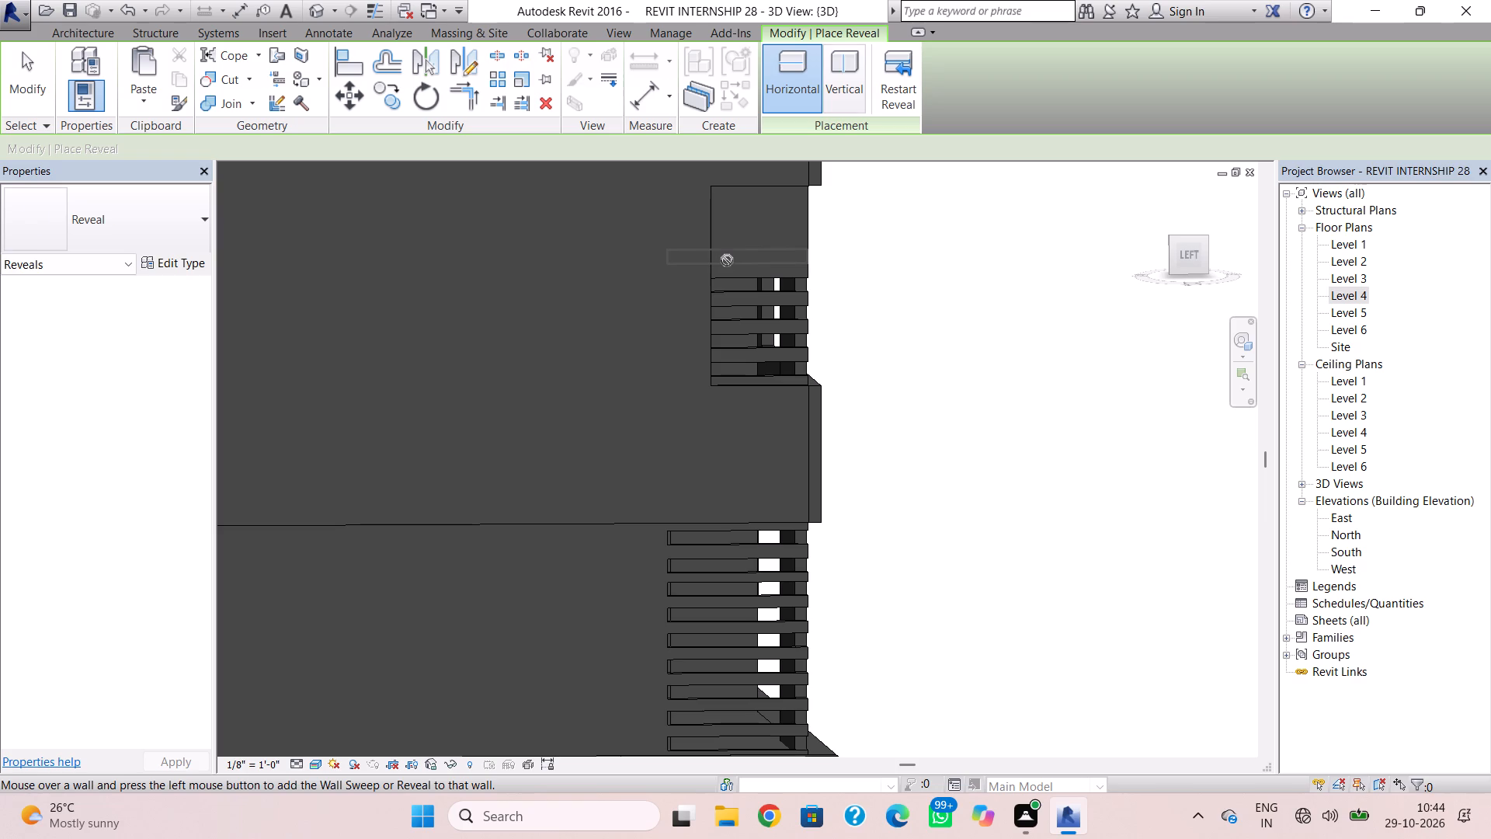
click(69, 99)
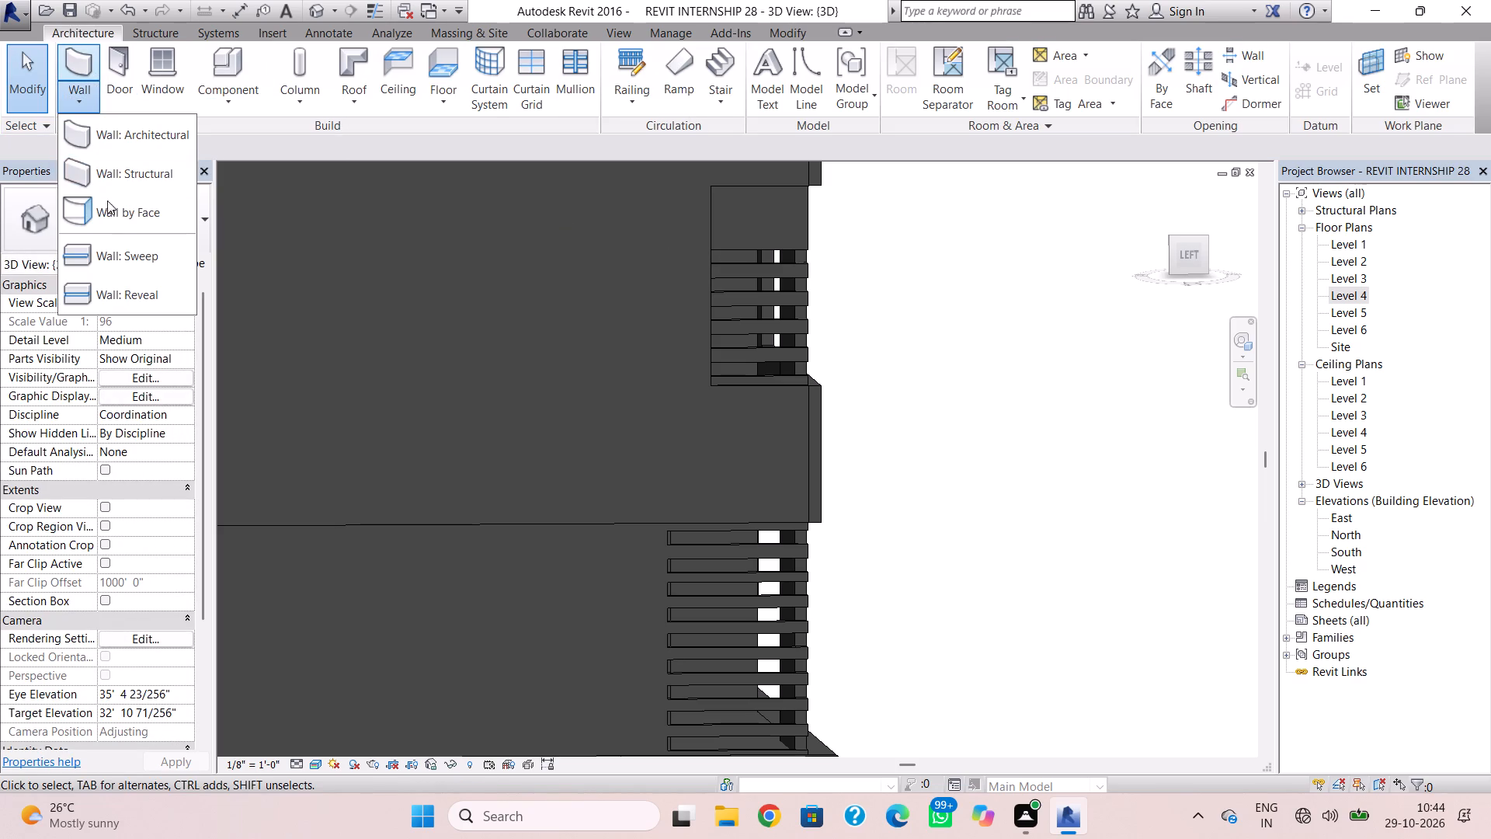
click(122, 281)
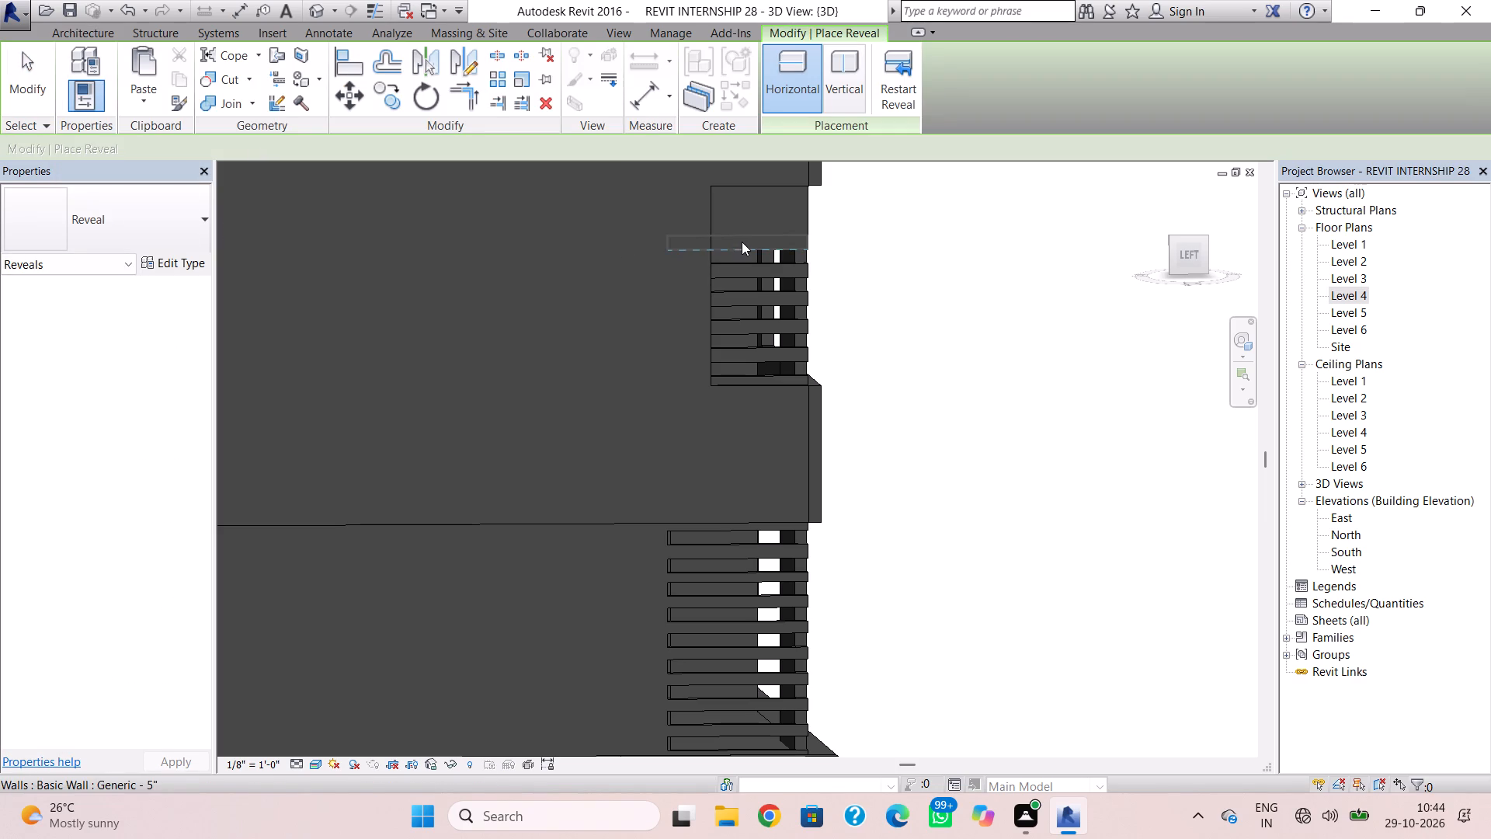
double_click(744, 234)
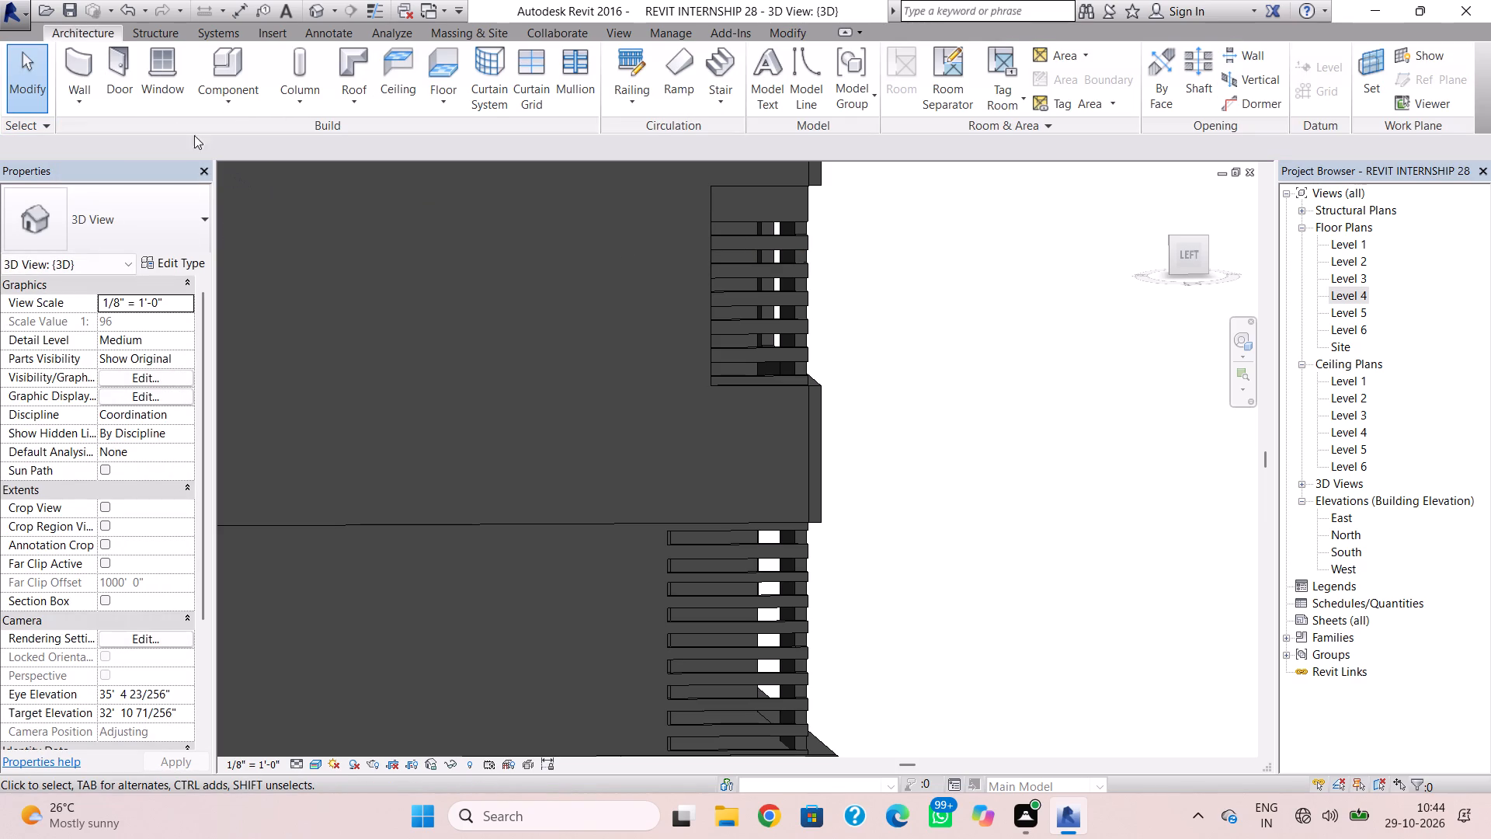
click(92, 98)
click(116, 287)
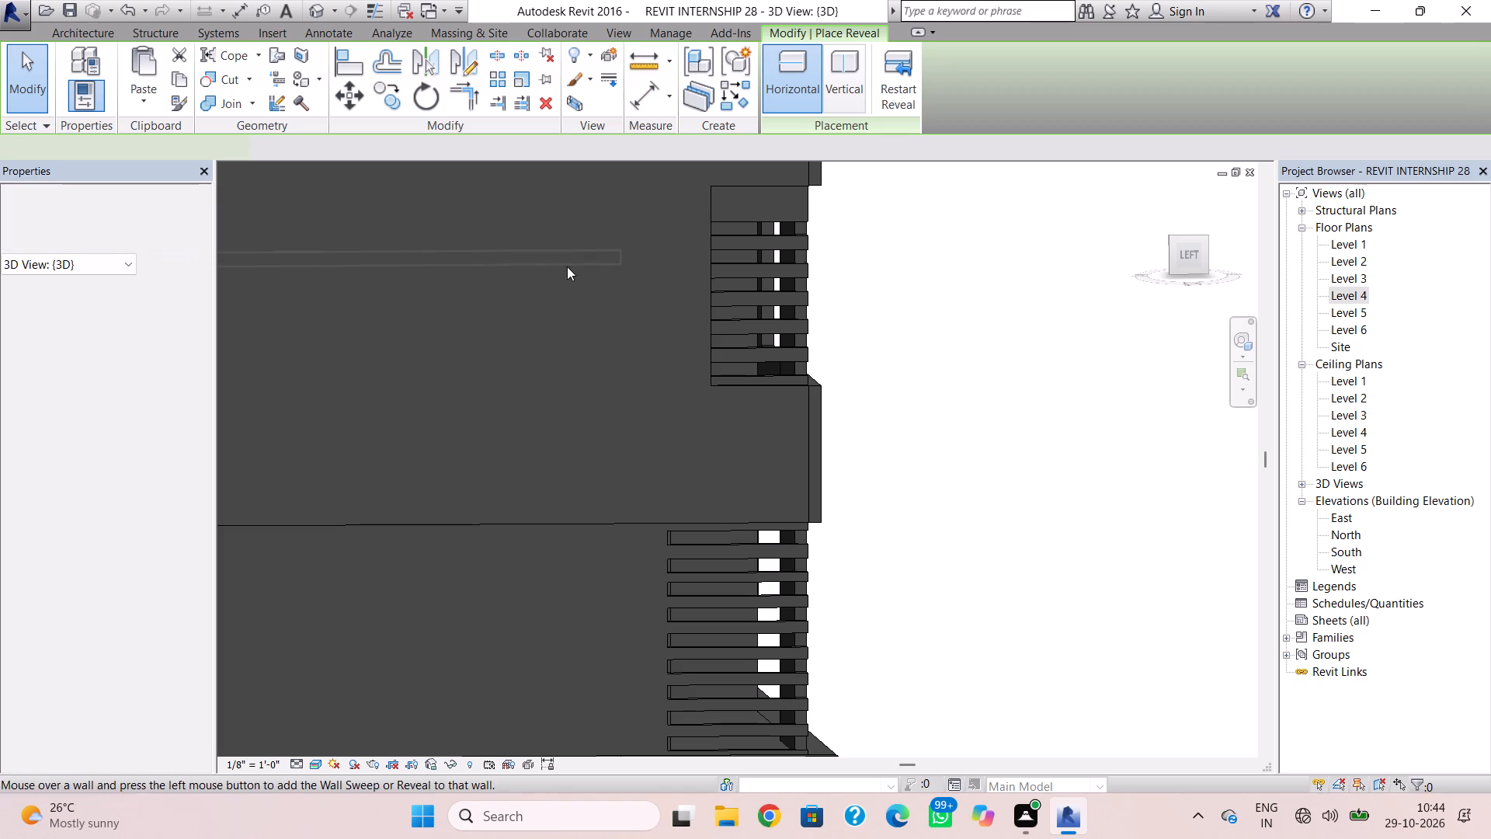
double_click(763, 208)
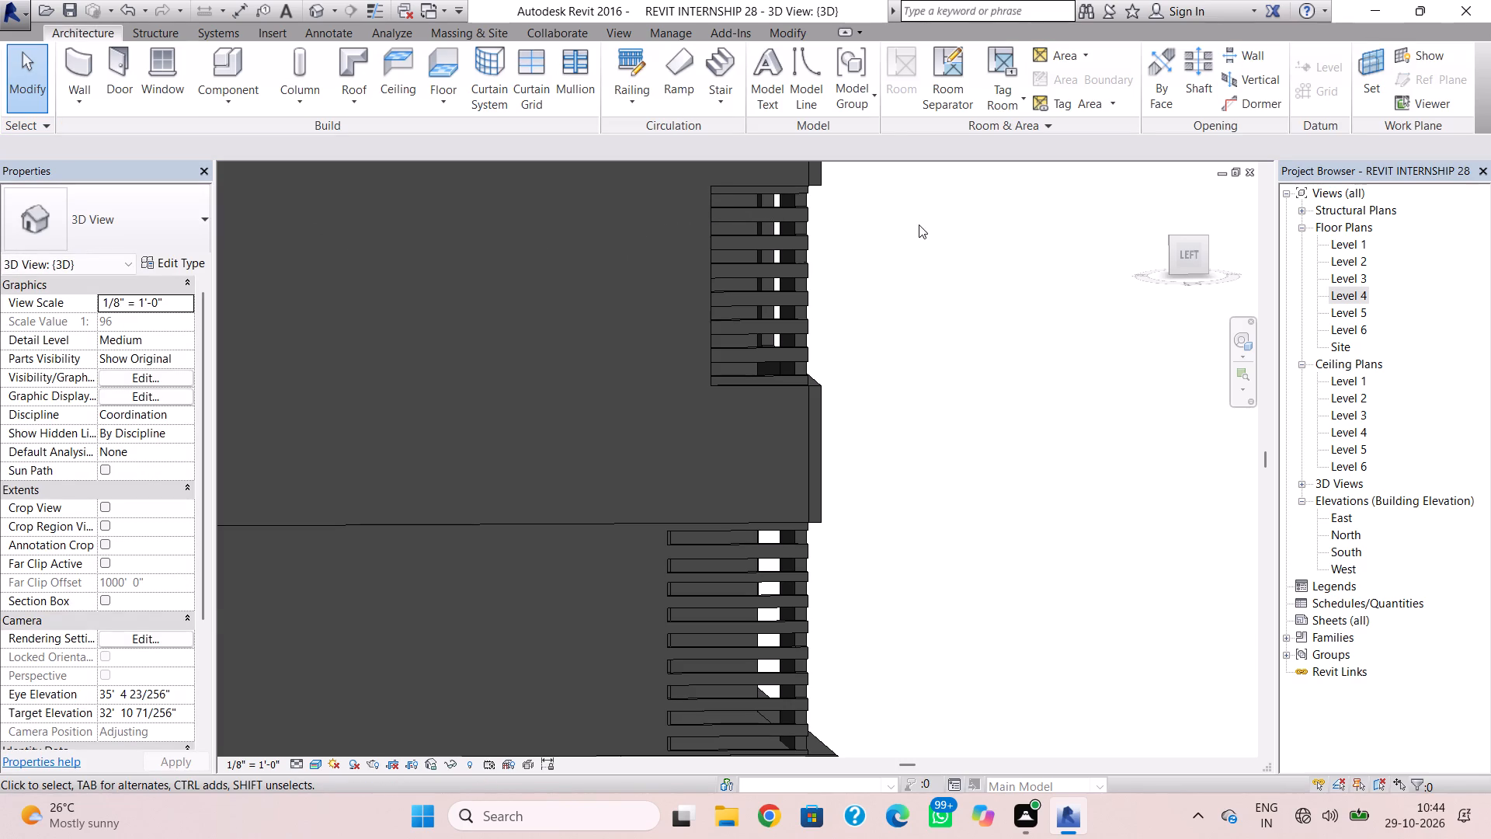
scroll(911, 231, down, 2)
key(Escape)
Place a horizontal wall reveal low on the front corner wall of the storey directly above the base, aligned with the side wall's lowest notch.
shift+right_drag(857, 242, 750, 254)
scroll(750, 254, down, 3)
middle_drag(752, 270, 765, 381)
scroll(743, 342, down, 2)
middle_drag(728, 303, 755, 154)
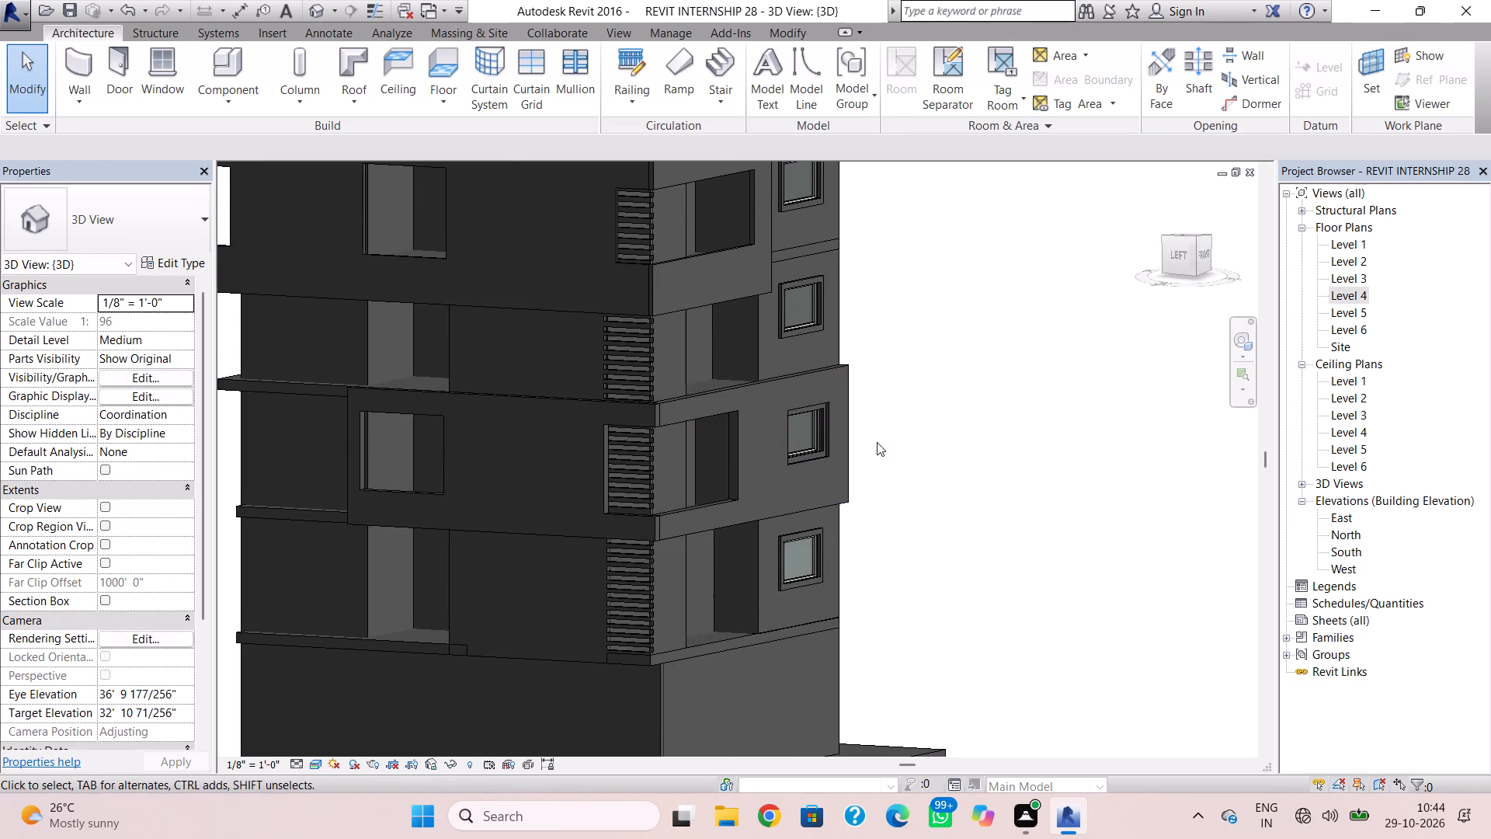
shift+right_drag(889, 443, 693, 443)
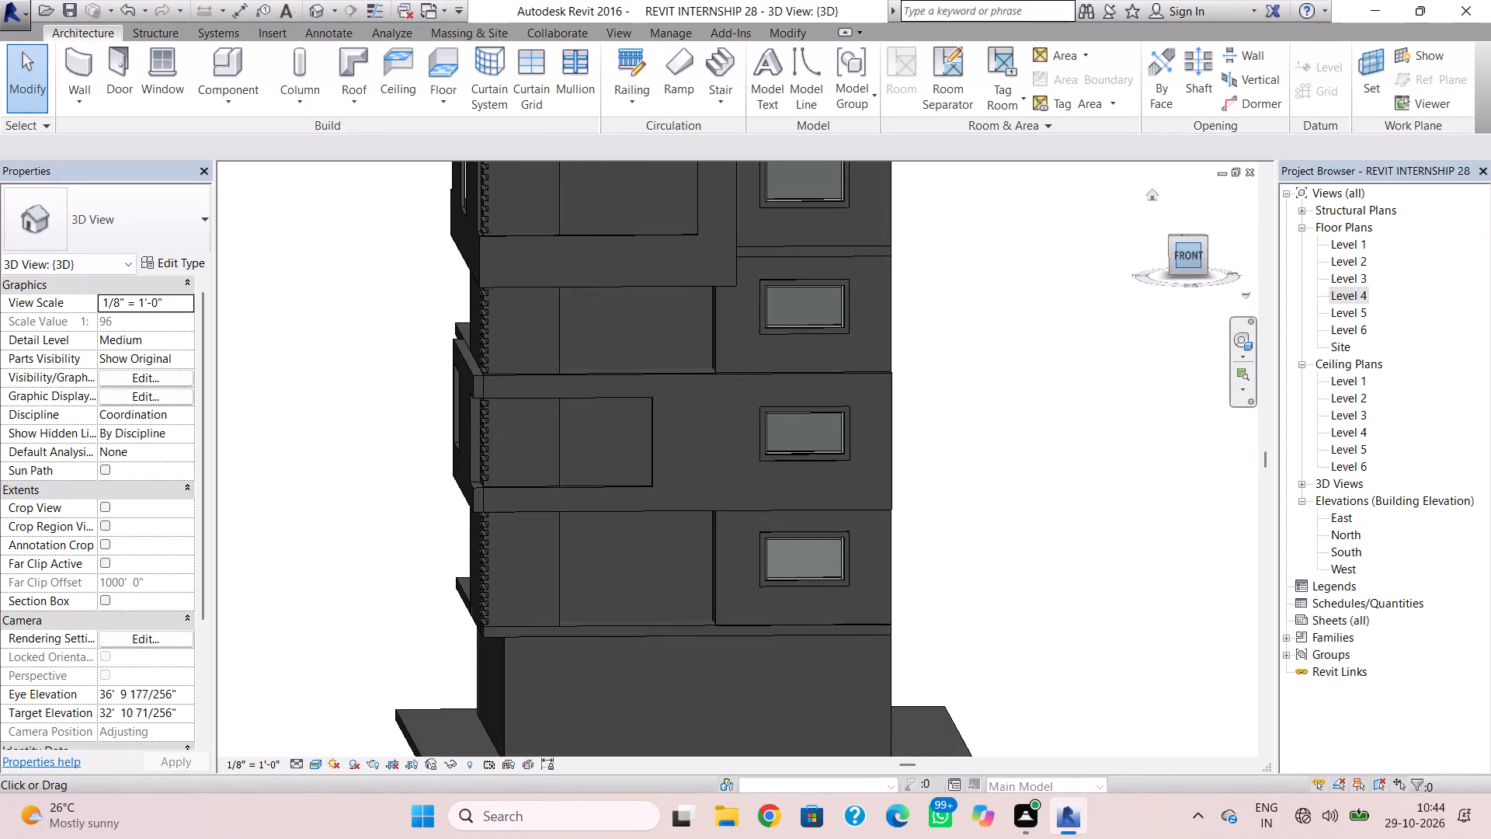
click(1182, 263)
scroll(659, 412, up, 1)
middle_drag(662, 411, 899, 409)
shift+right_drag(879, 440, 873, 392)
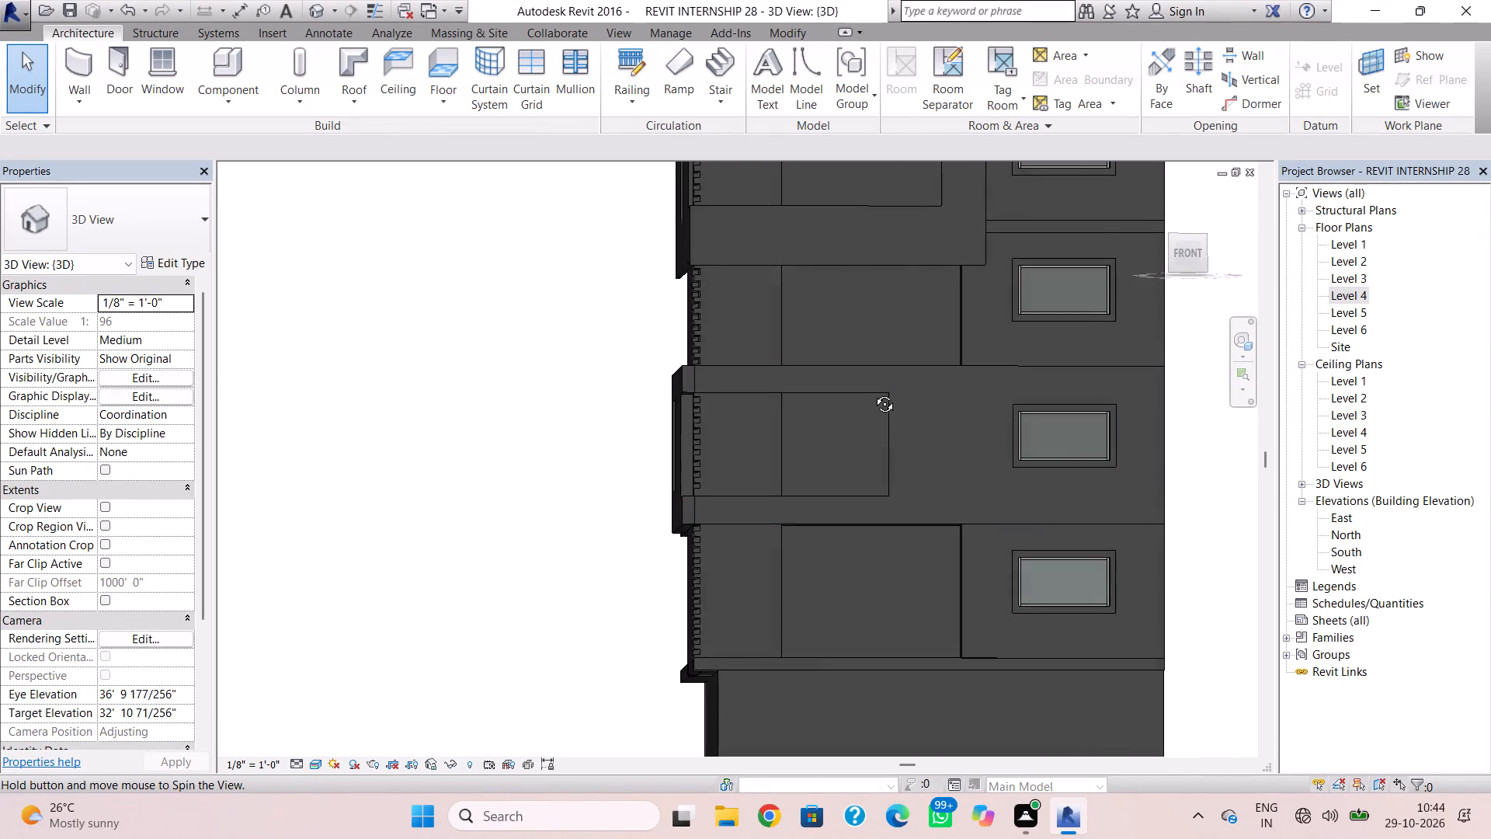
shift+right_drag(873, 392, 854, 403)
scroll(831, 423, up, 3)
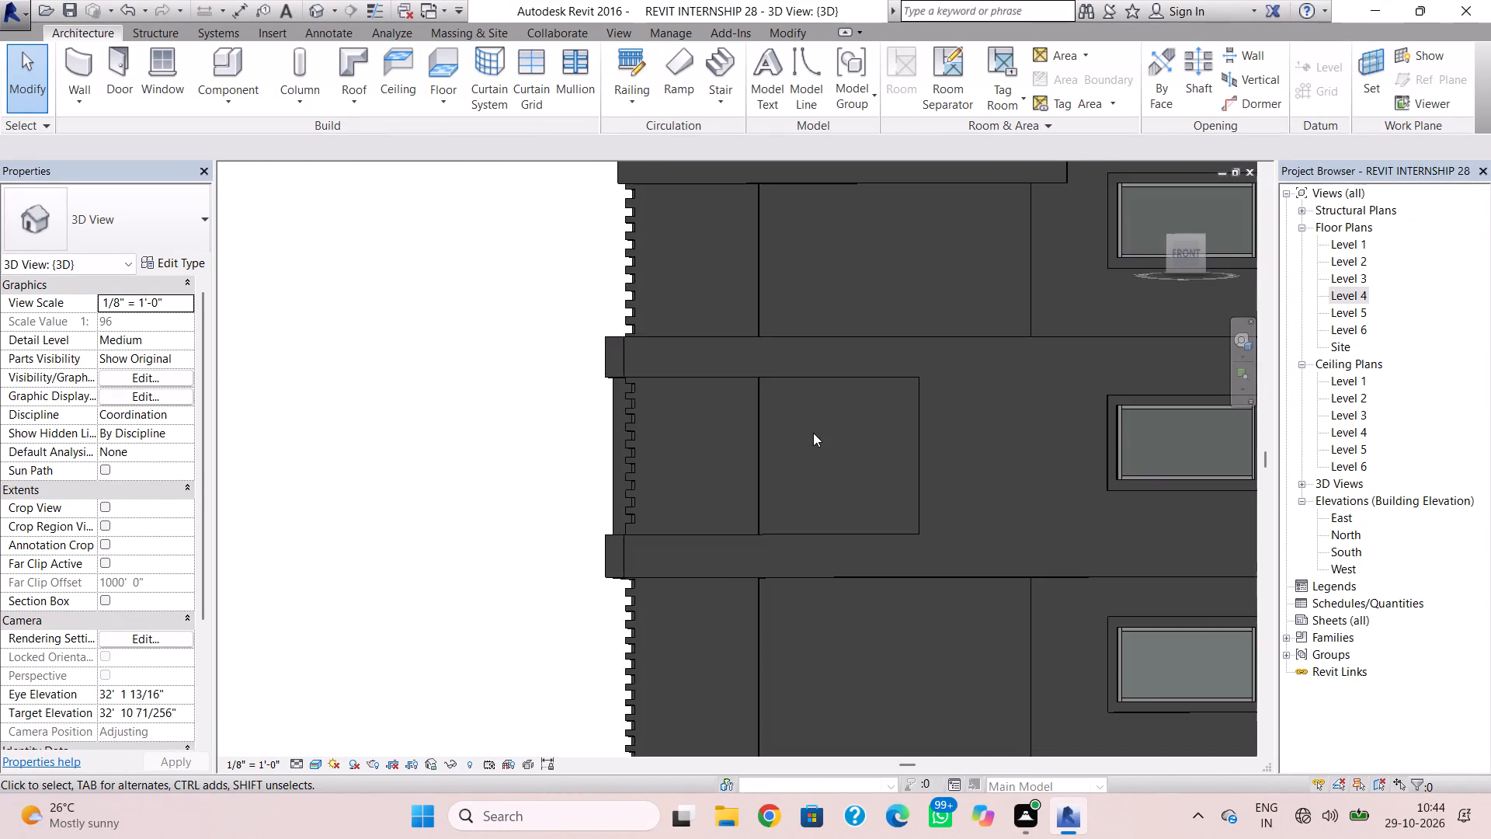
scroll(812, 441, down, 1)
middle_drag(812, 442, 836, 379)
scroll(836, 378, up, 1)
scroll(822, 502, up, 1)
middle_drag(822, 502, 860, 364)
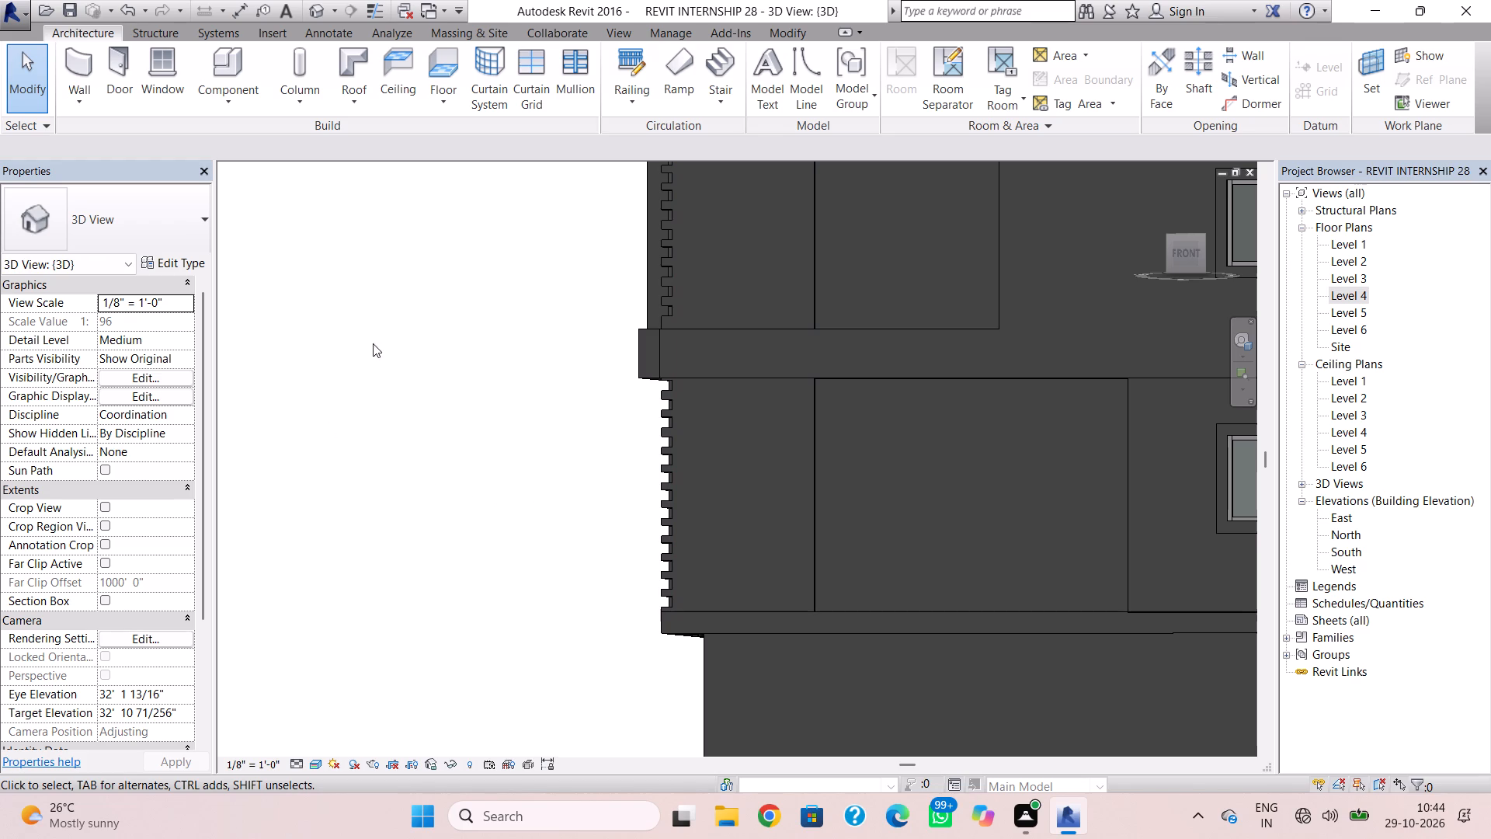
click(73, 91)
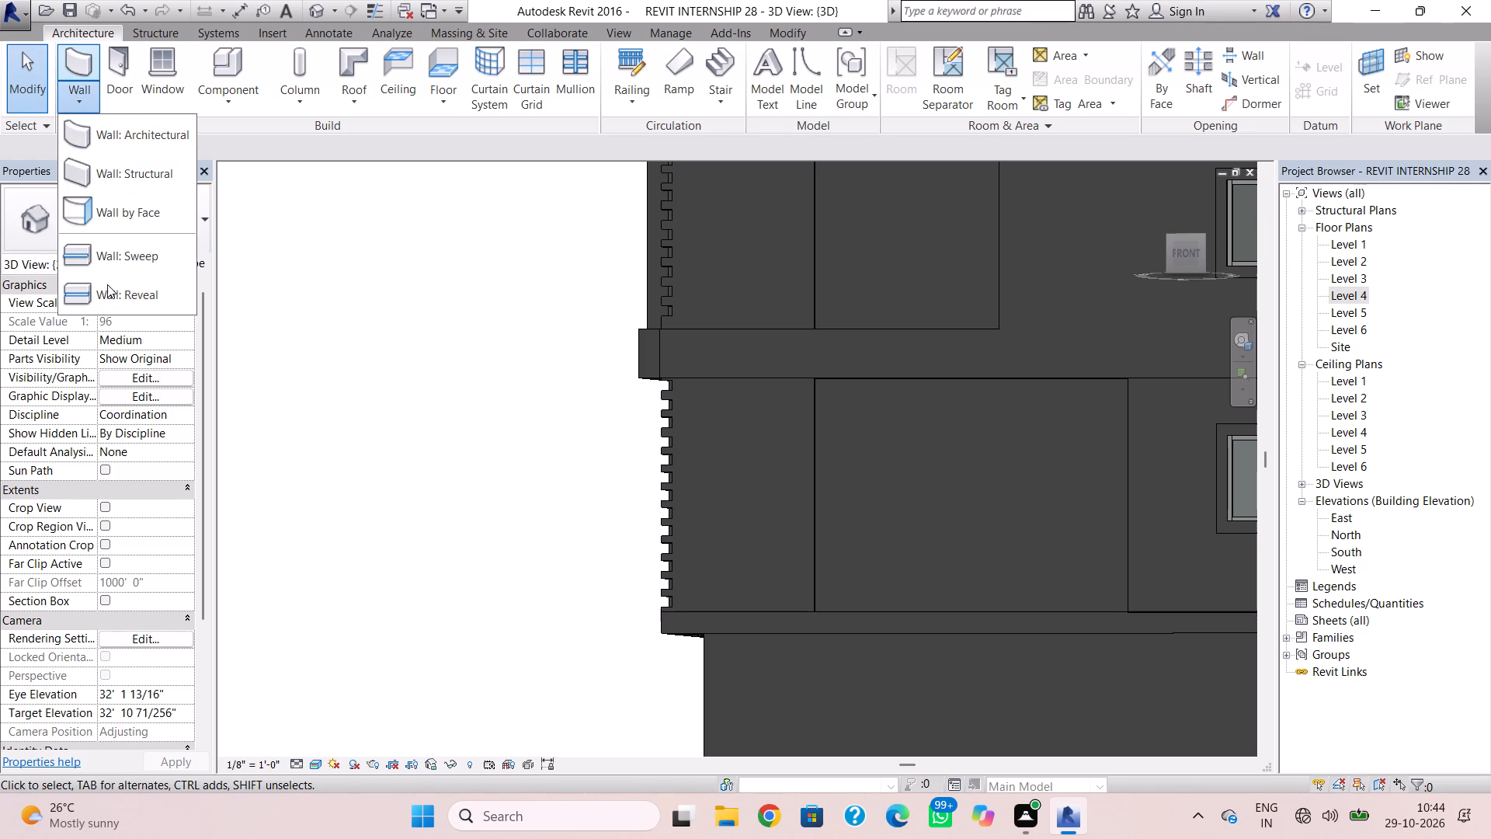
click(107, 285)
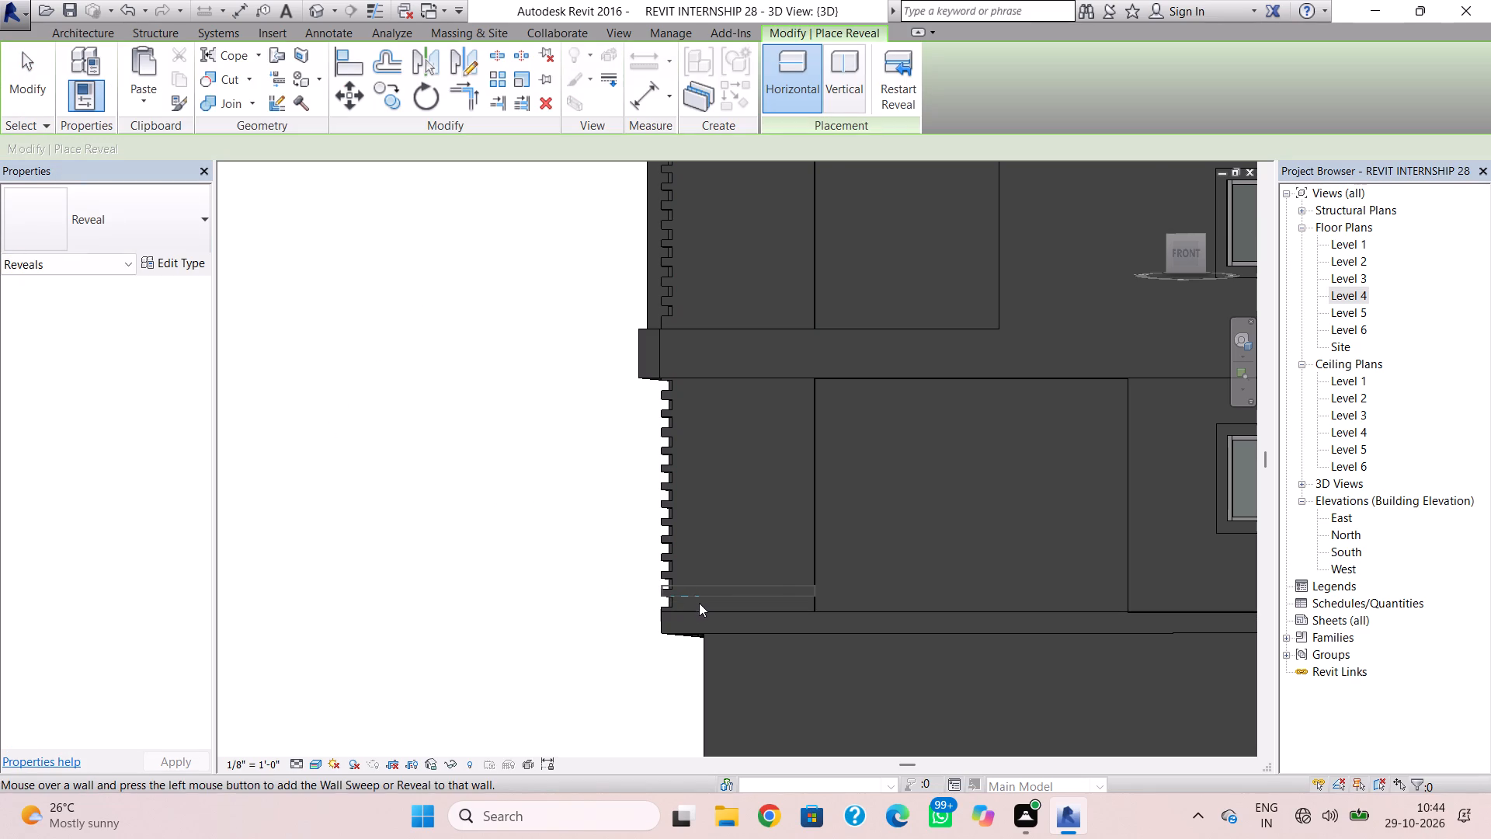
scroll(700, 610, up, 7)
double_click(701, 604)
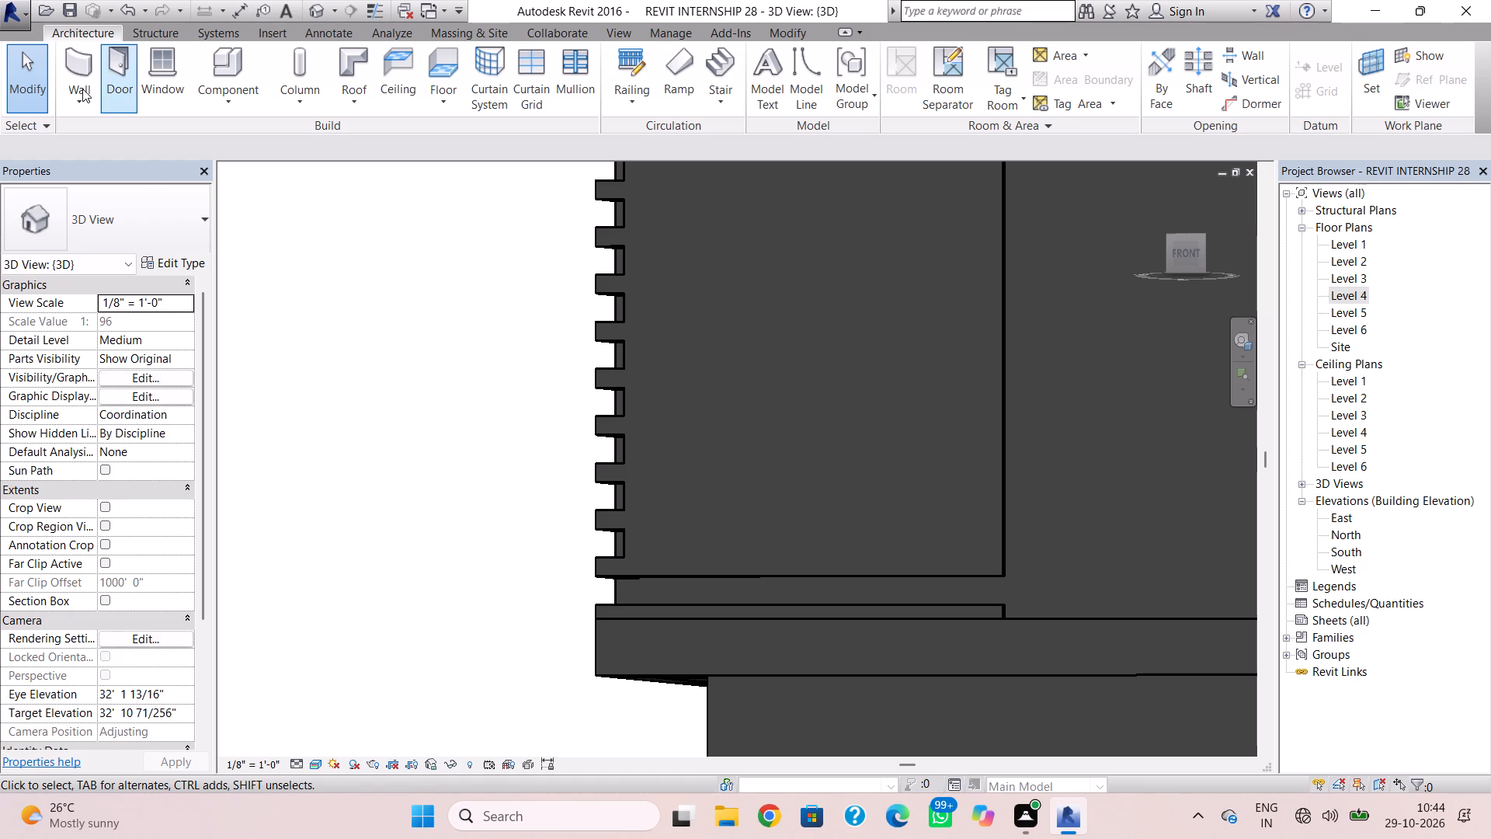
Place three more horizontal wall reveals above it on the front corner wall, each aligned with the side wall's notches.
click(82, 89)
drag(162, 283, 186, 287)
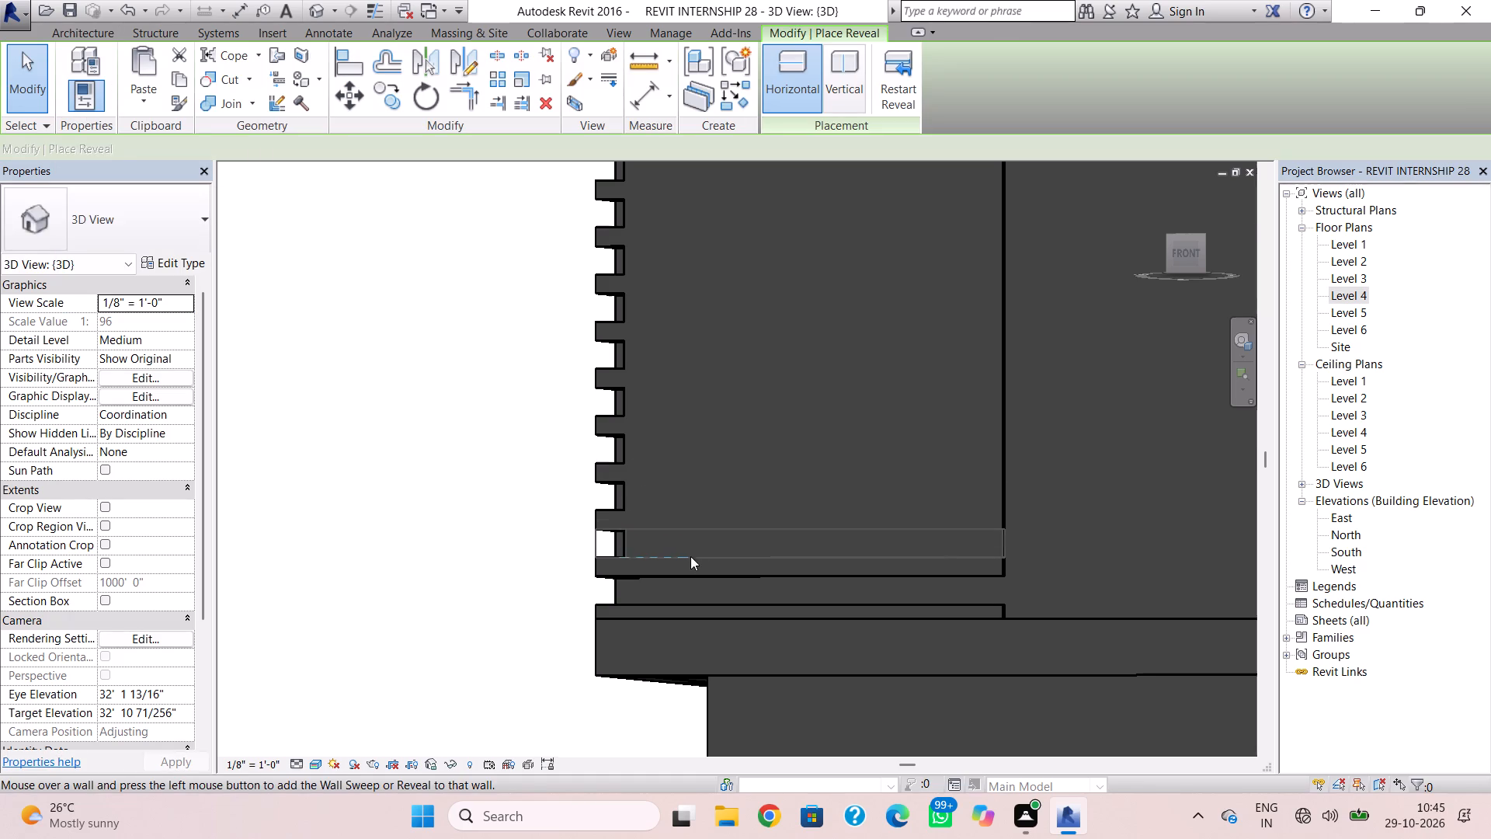
double_click(693, 559)
click(72, 96)
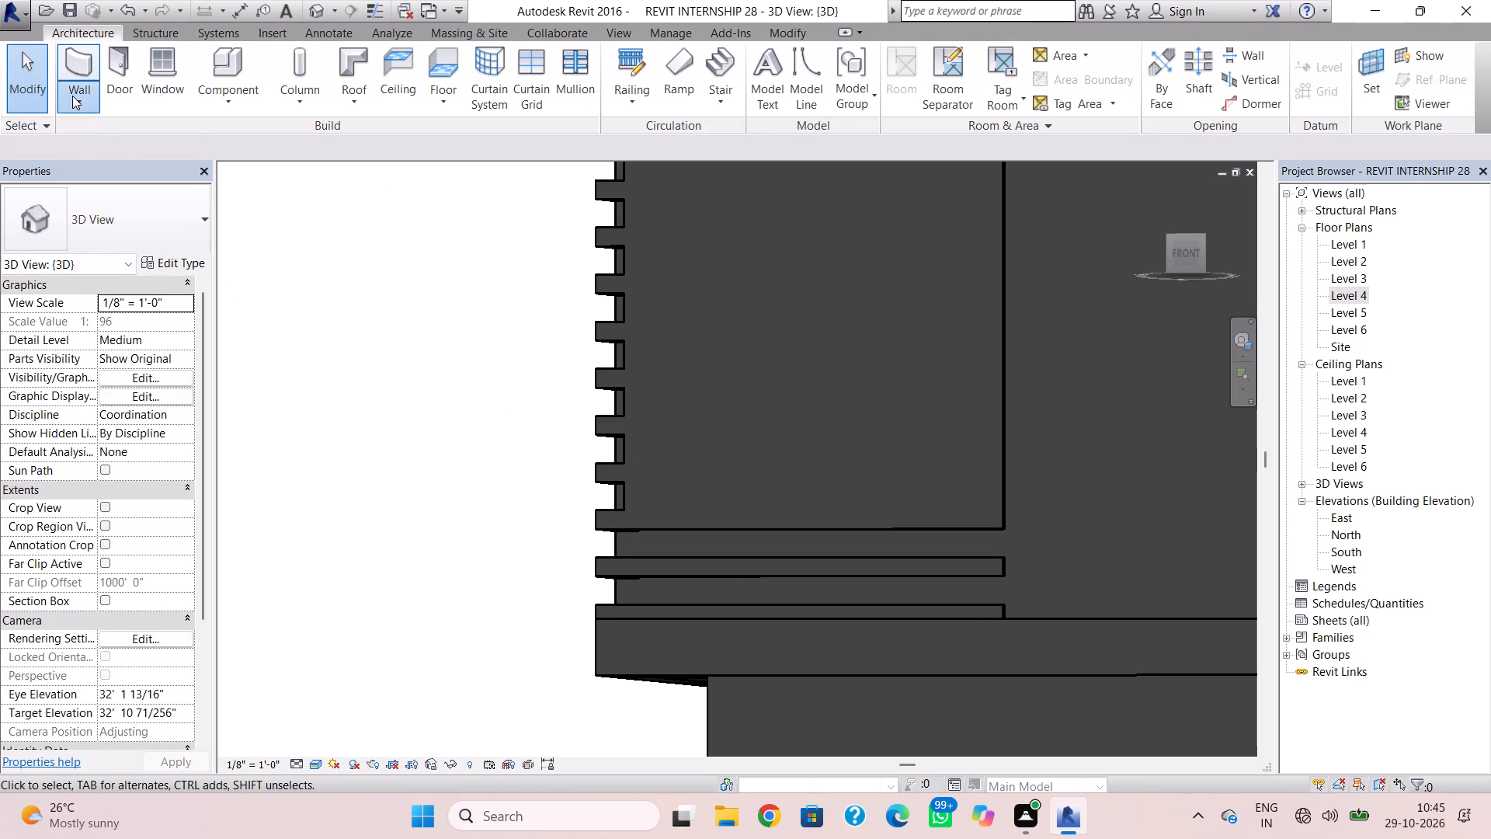
click(139, 292)
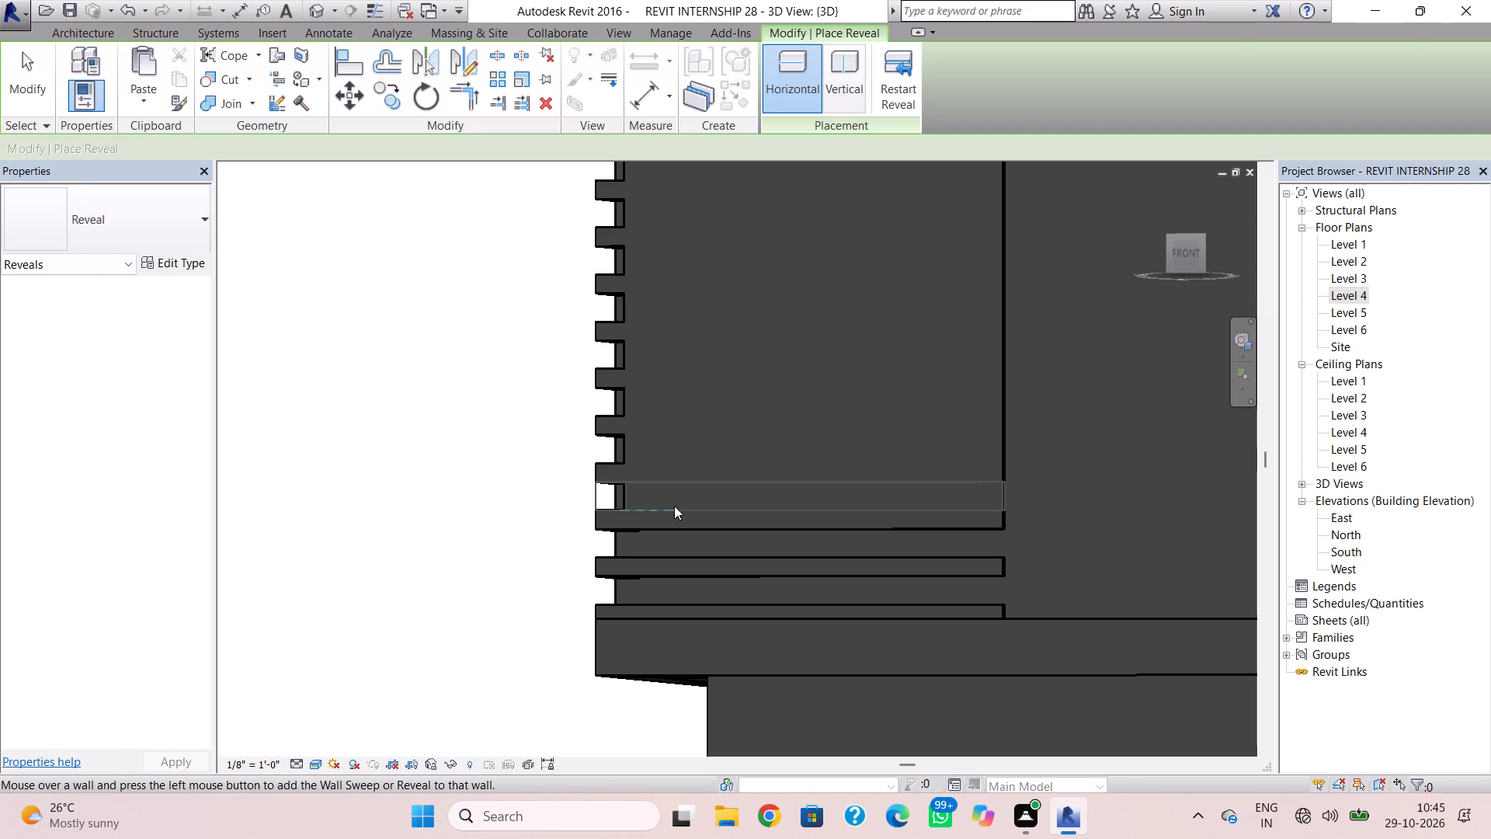
double_click(674, 506)
click(98, 105)
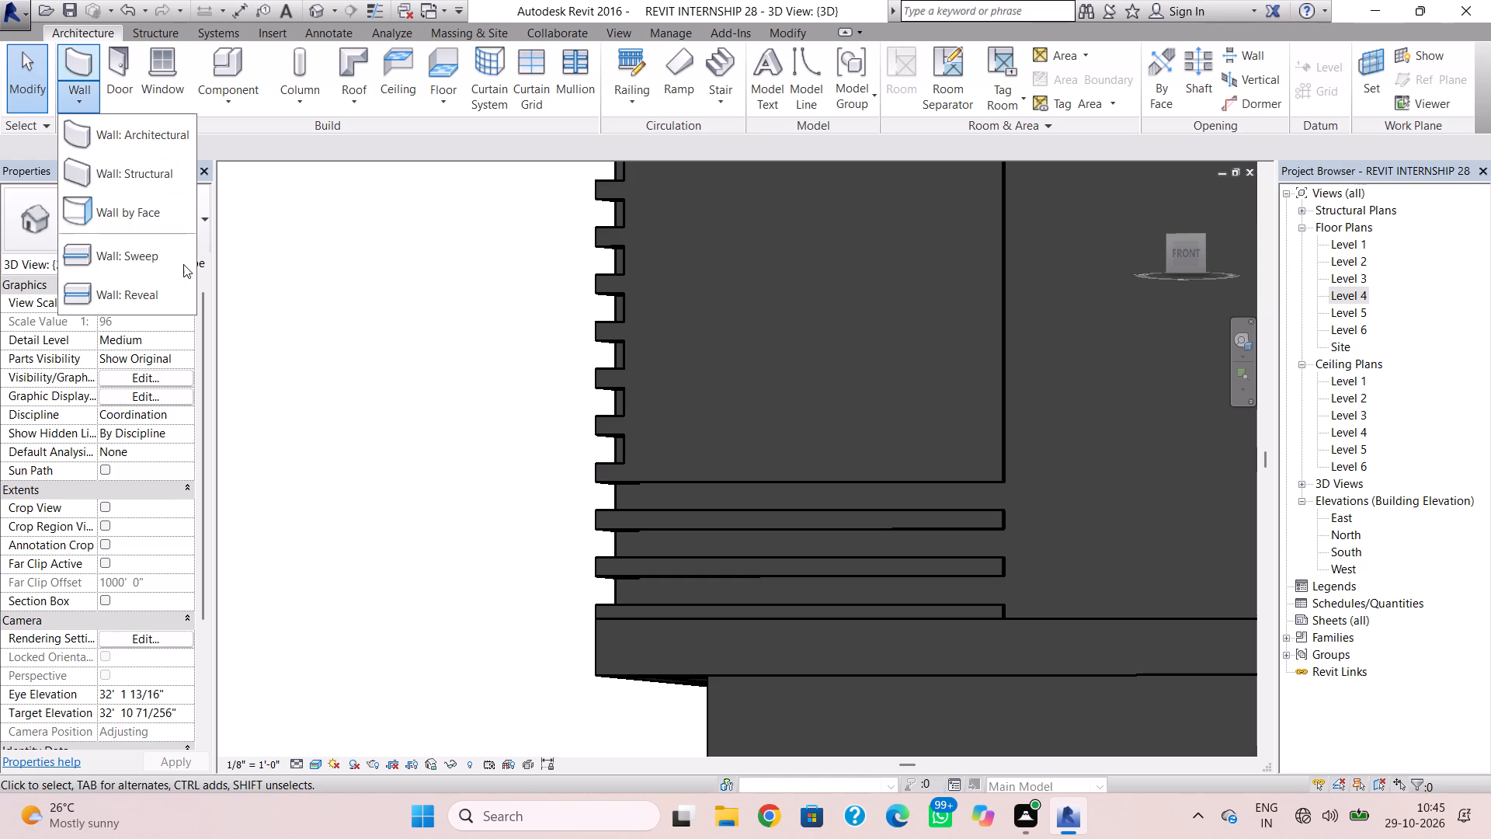
click(137, 295)
double_click(725, 471)
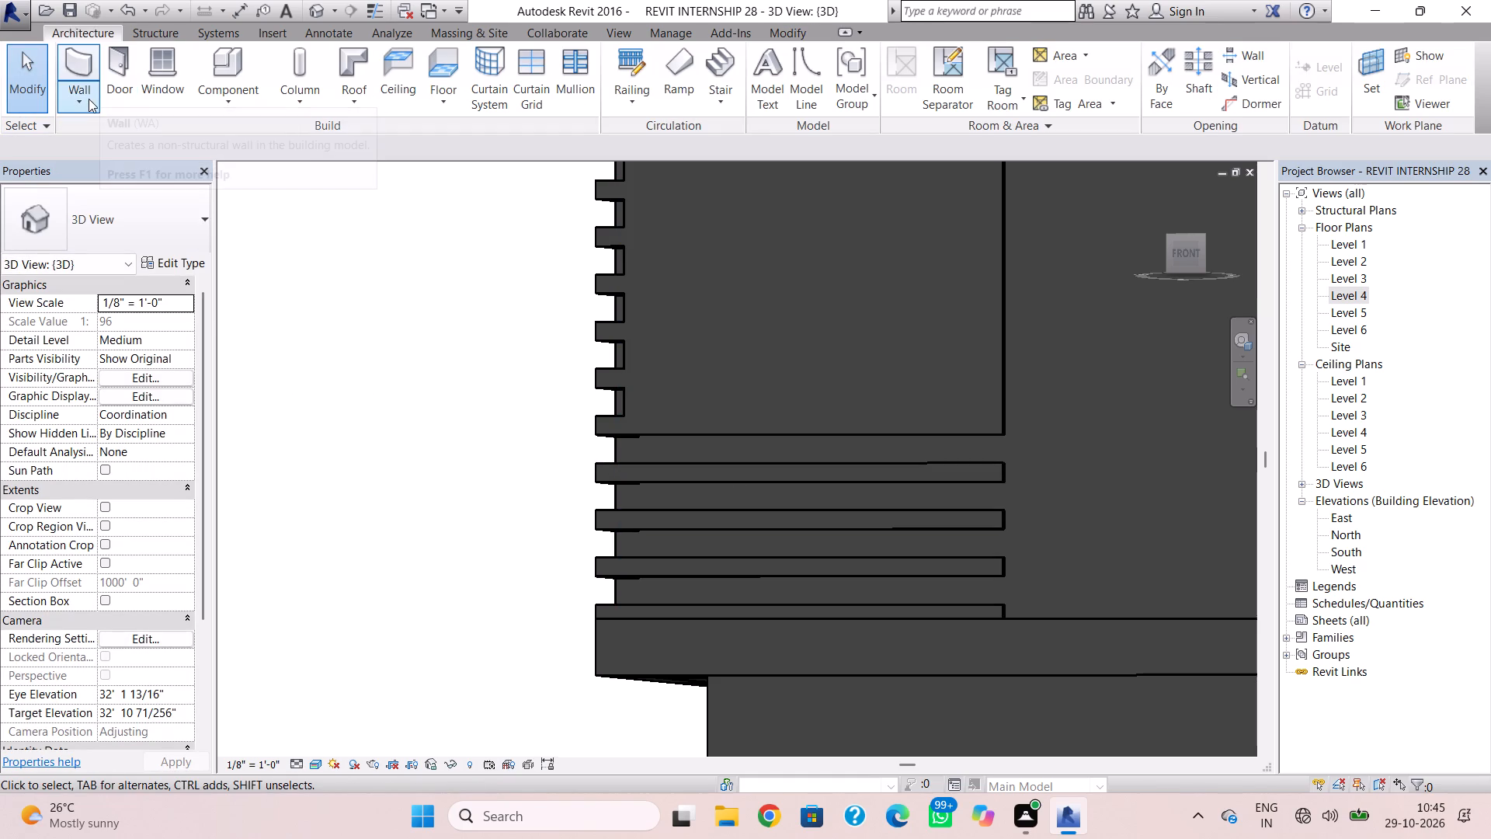
Place three more horizontal wall reveals above the existing ones on this storey's front corner wall, each aligned with the side wall's notches.
click(89, 99)
click(163, 297)
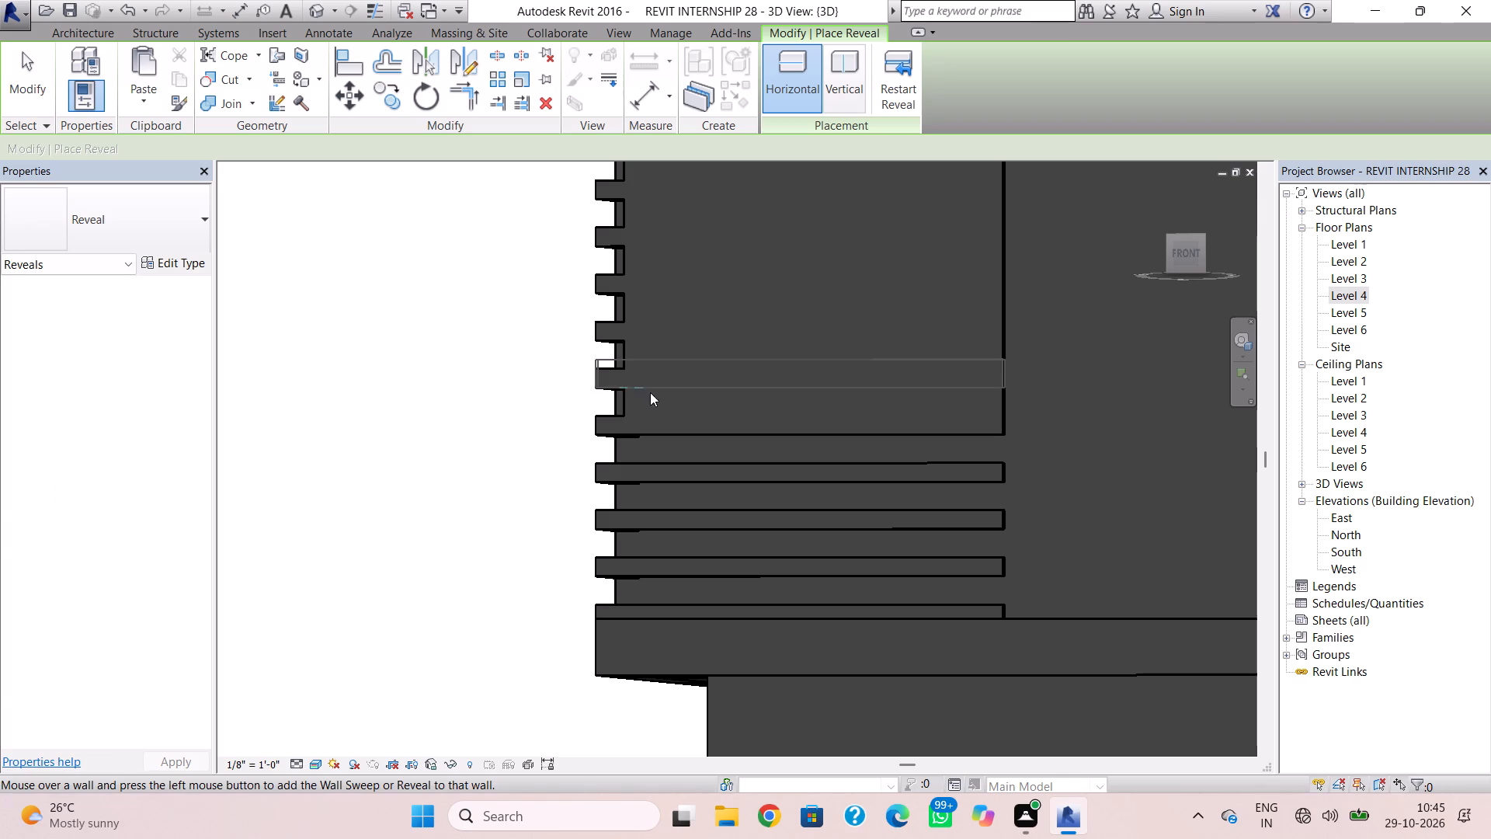
double_click(669, 416)
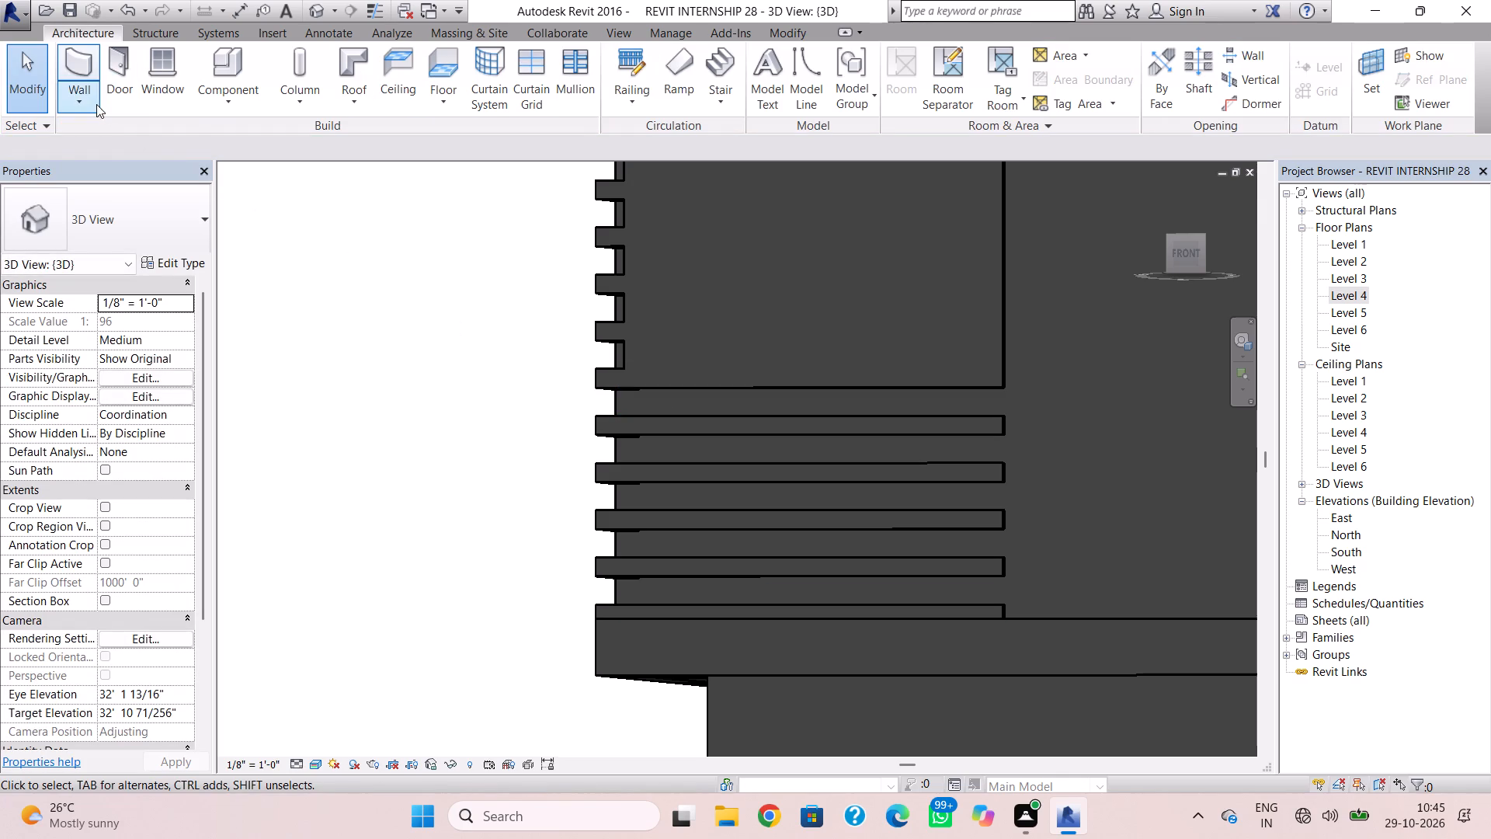
click(93, 103)
click(148, 290)
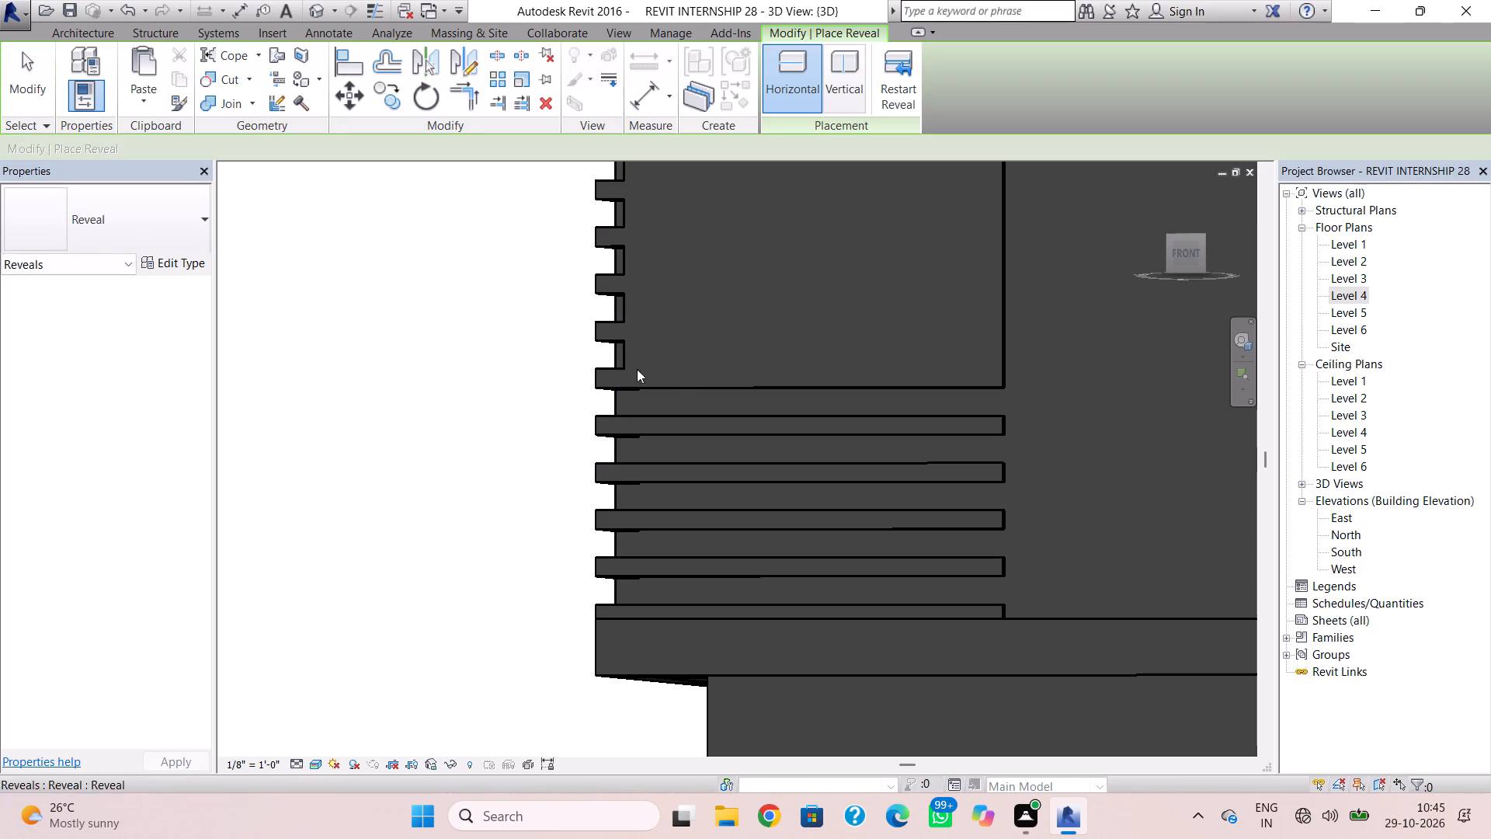
double_click(683, 371)
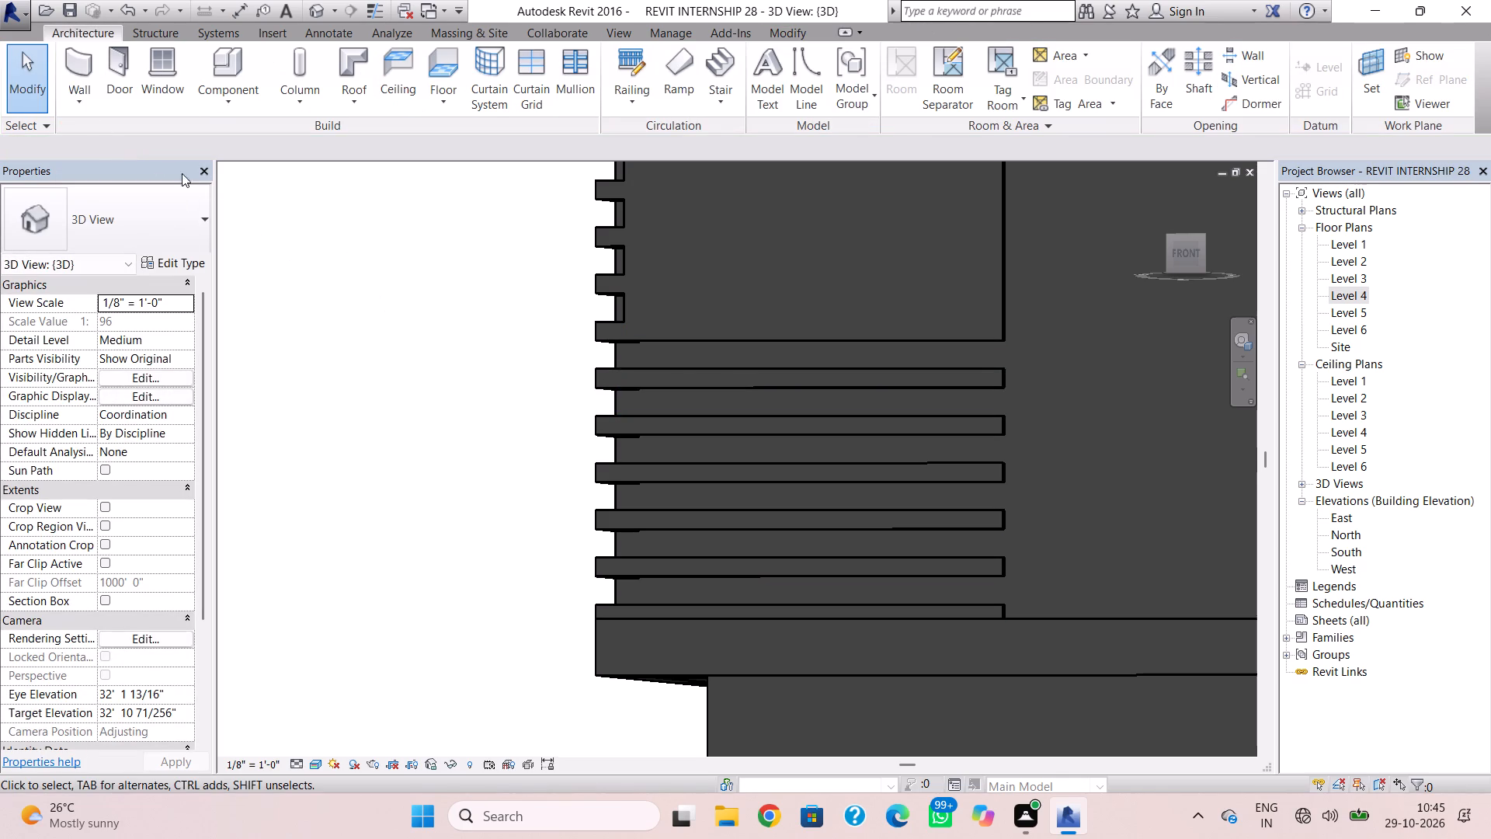
click(81, 99)
click(146, 293)
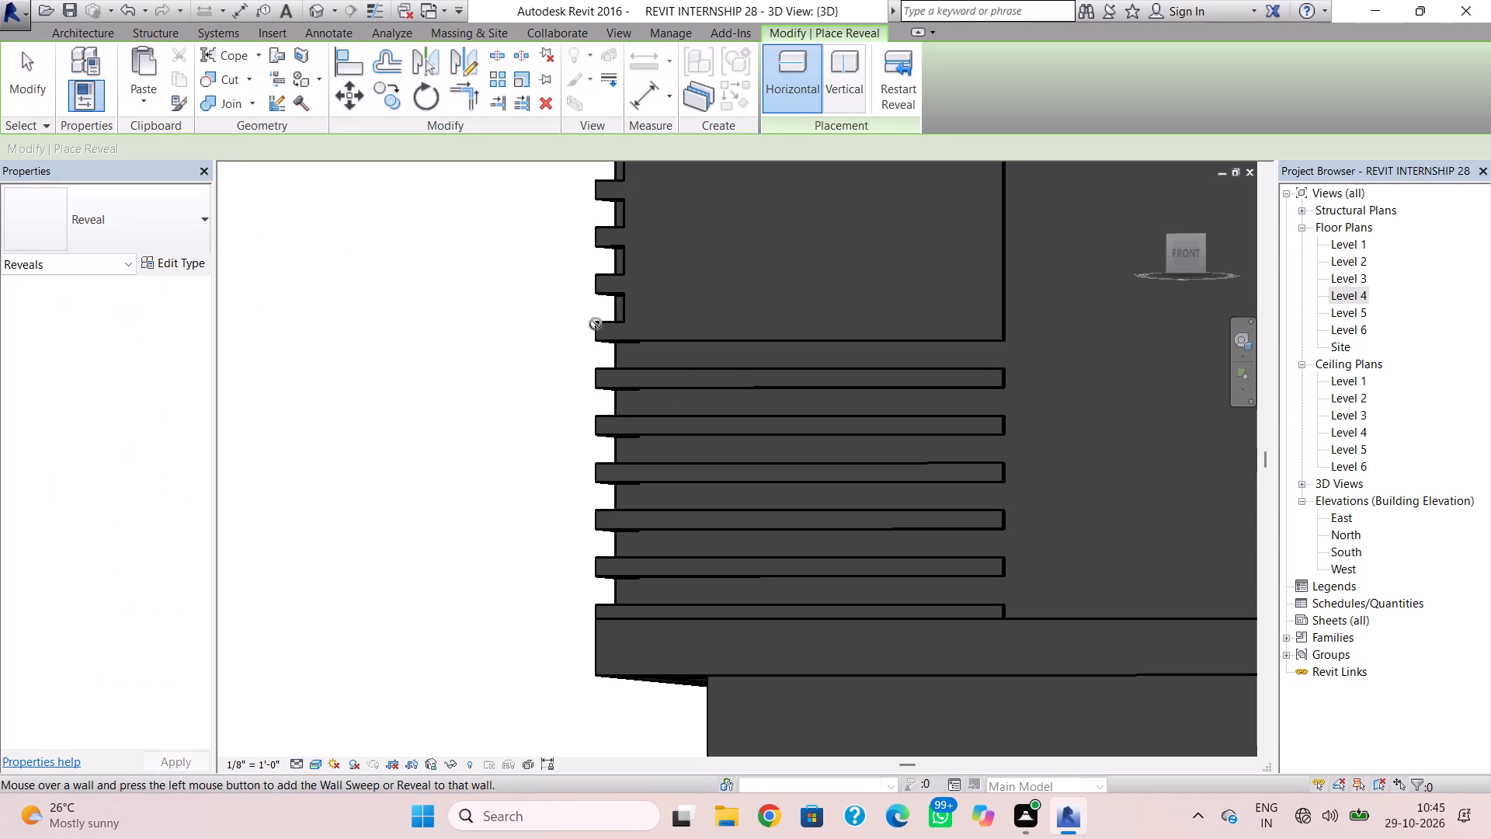
click(663, 322)
click(663, 322)
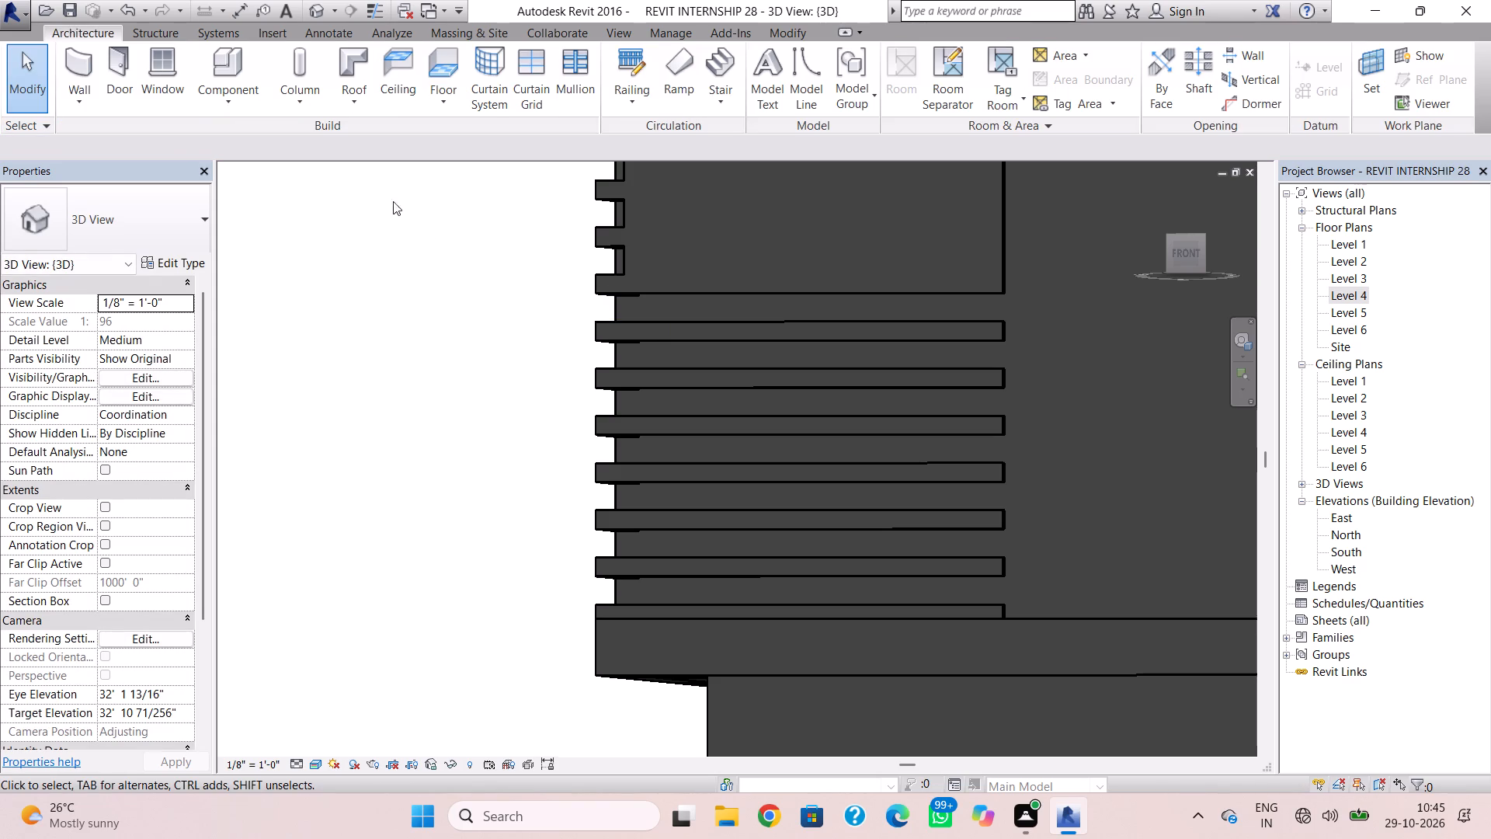
Continue up the same front corner wall with three more horizontal wall reveals aligned with the side wall's following notches.
click(87, 104)
click(154, 297)
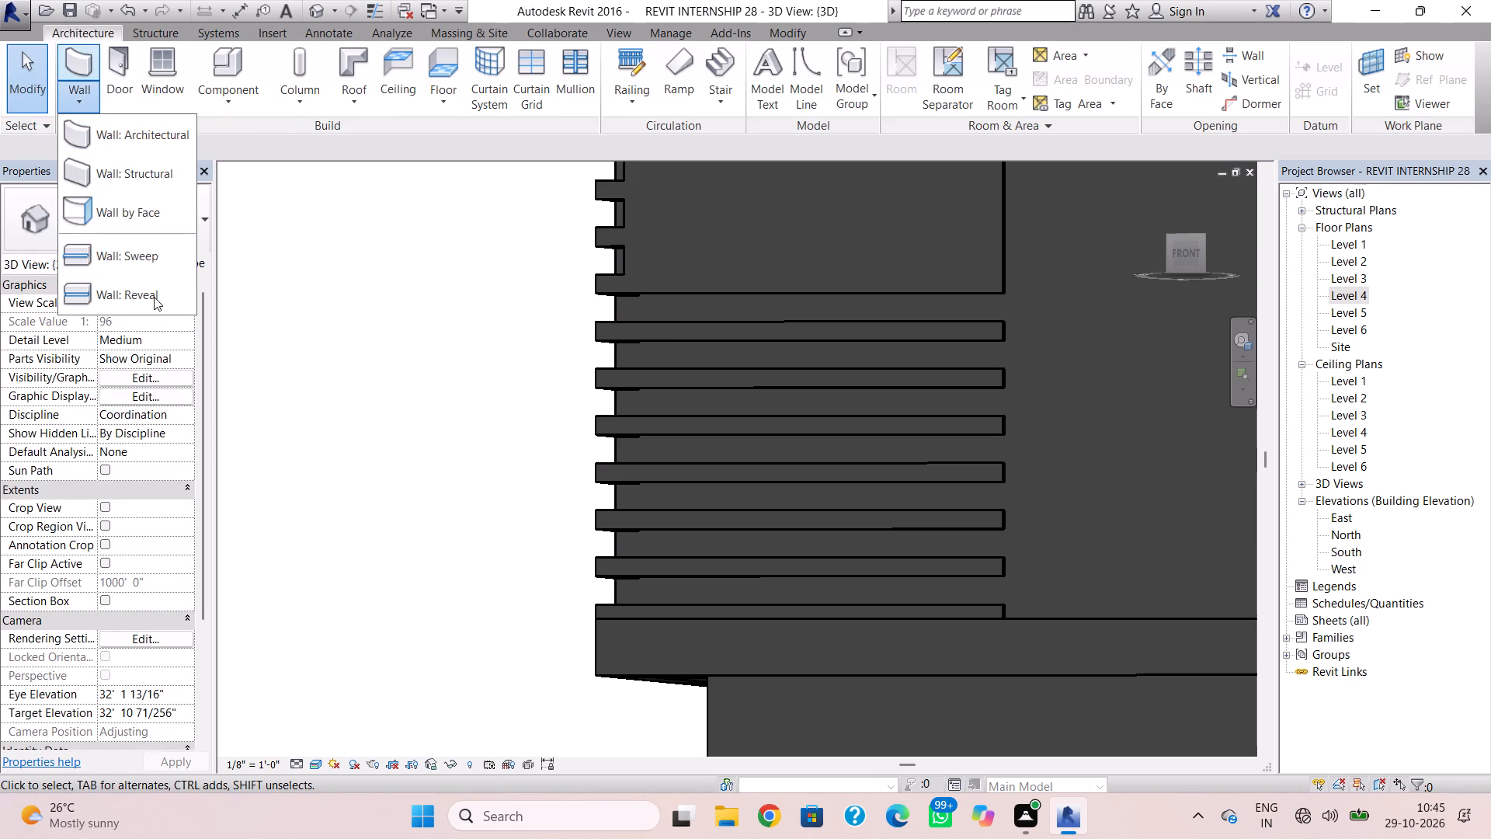
double_click(658, 277)
middle_drag(659, 297, 663, 388)
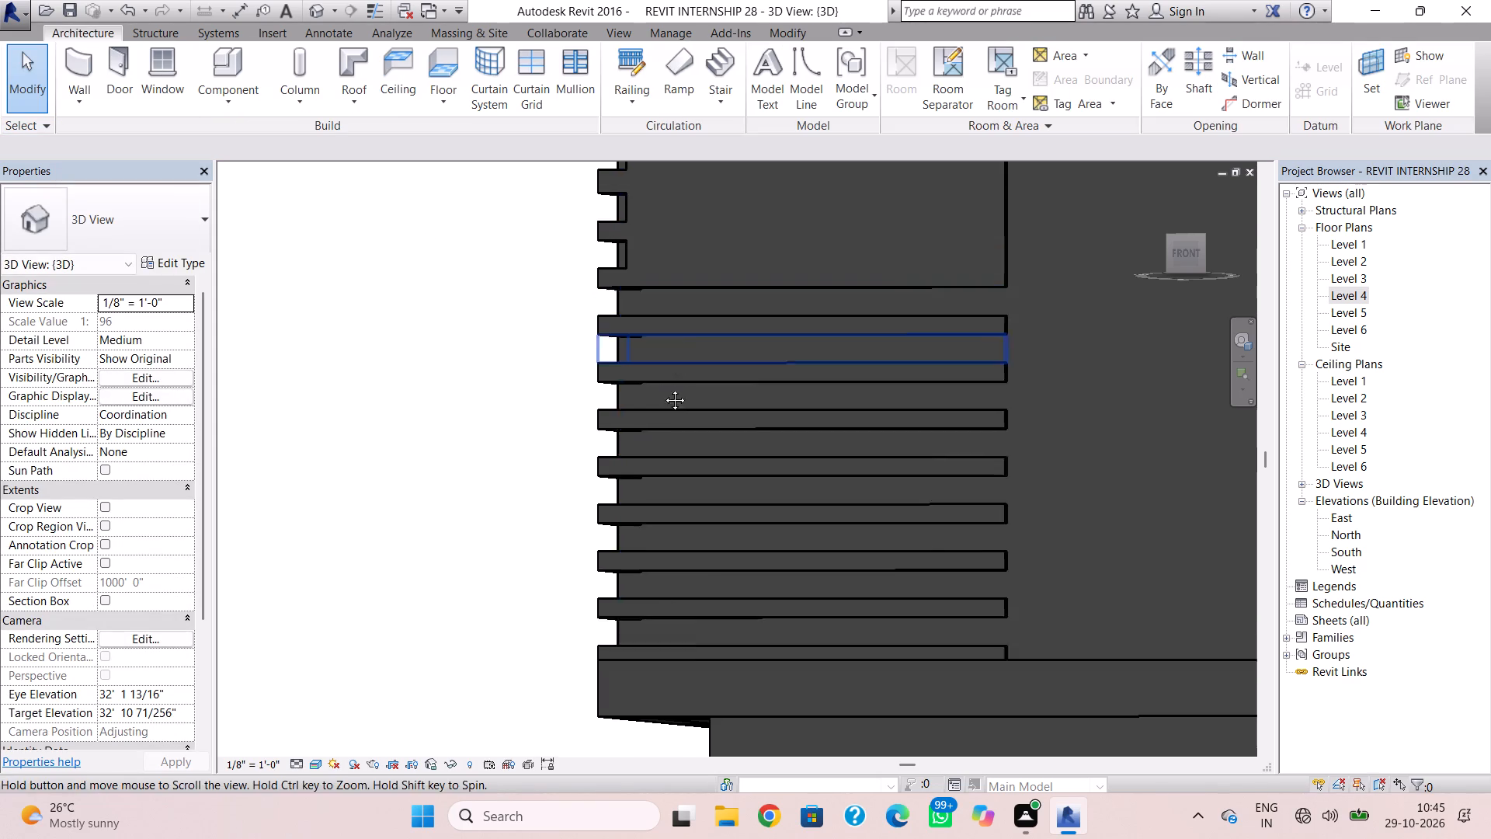
middle_drag(663, 388, 679, 563)
click(82, 96)
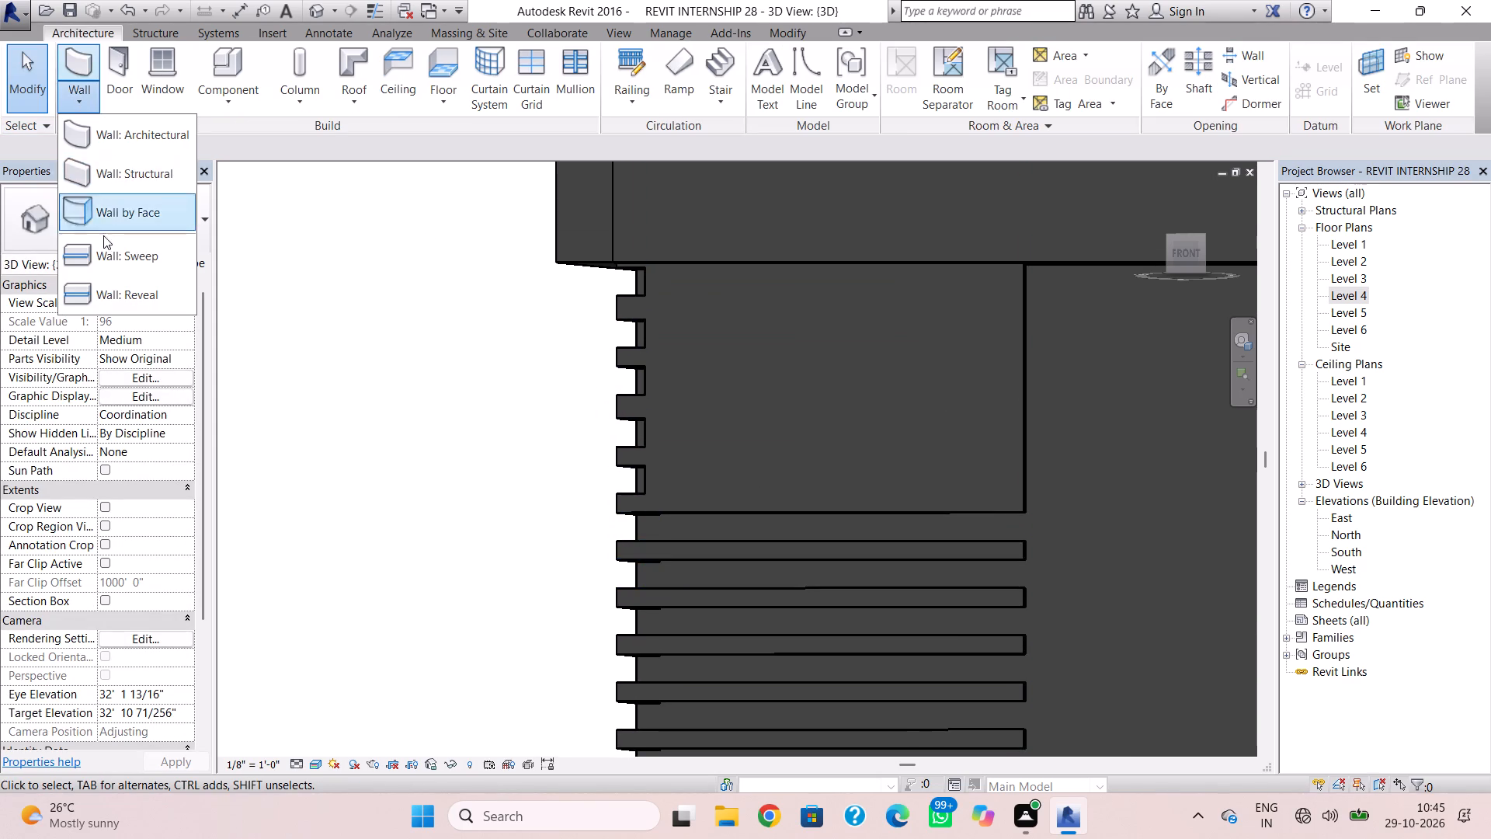
click(106, 292)
double_click(700, 489)
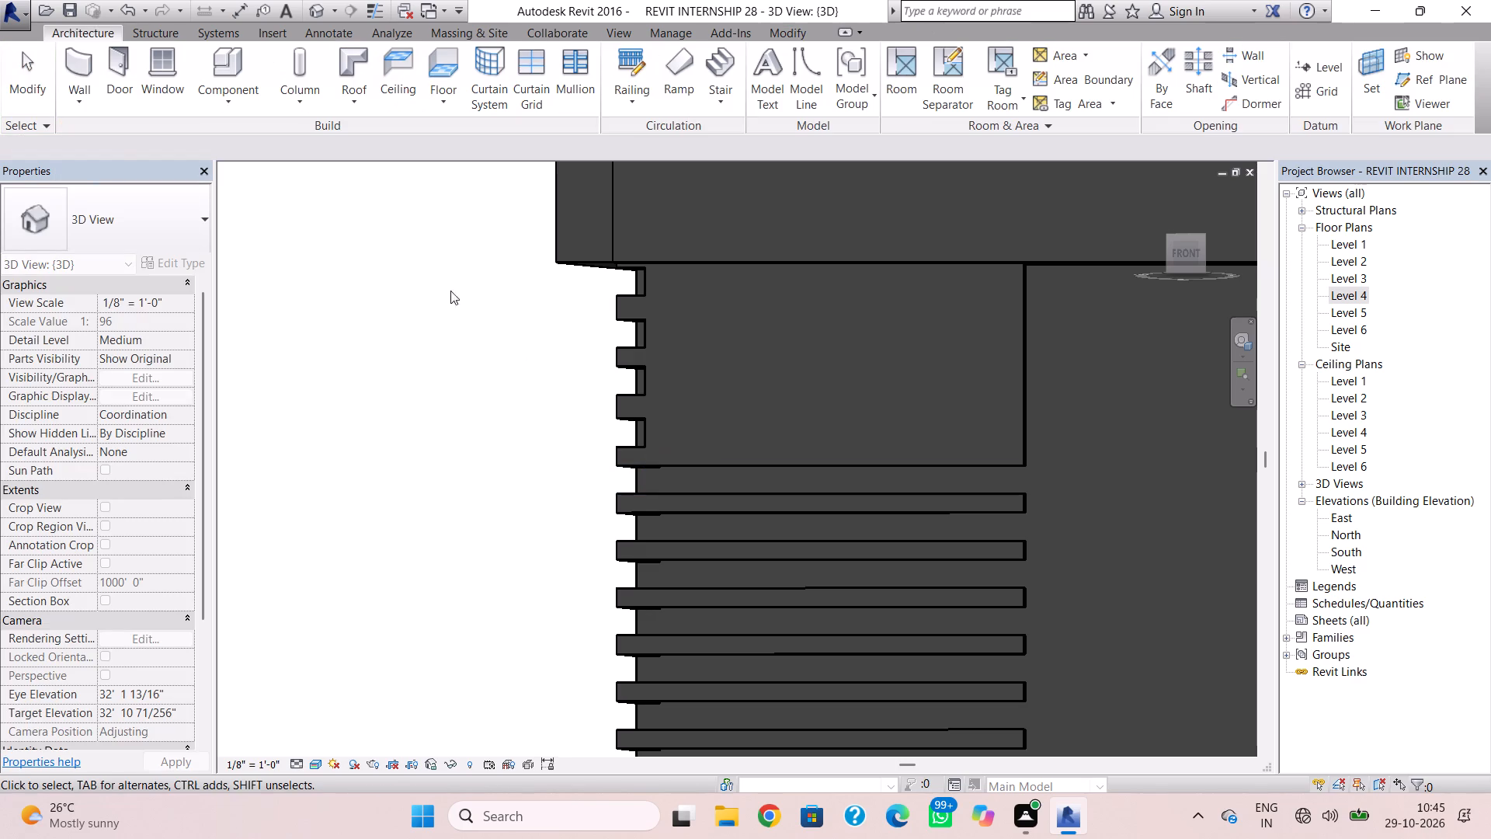
click(85, 98)
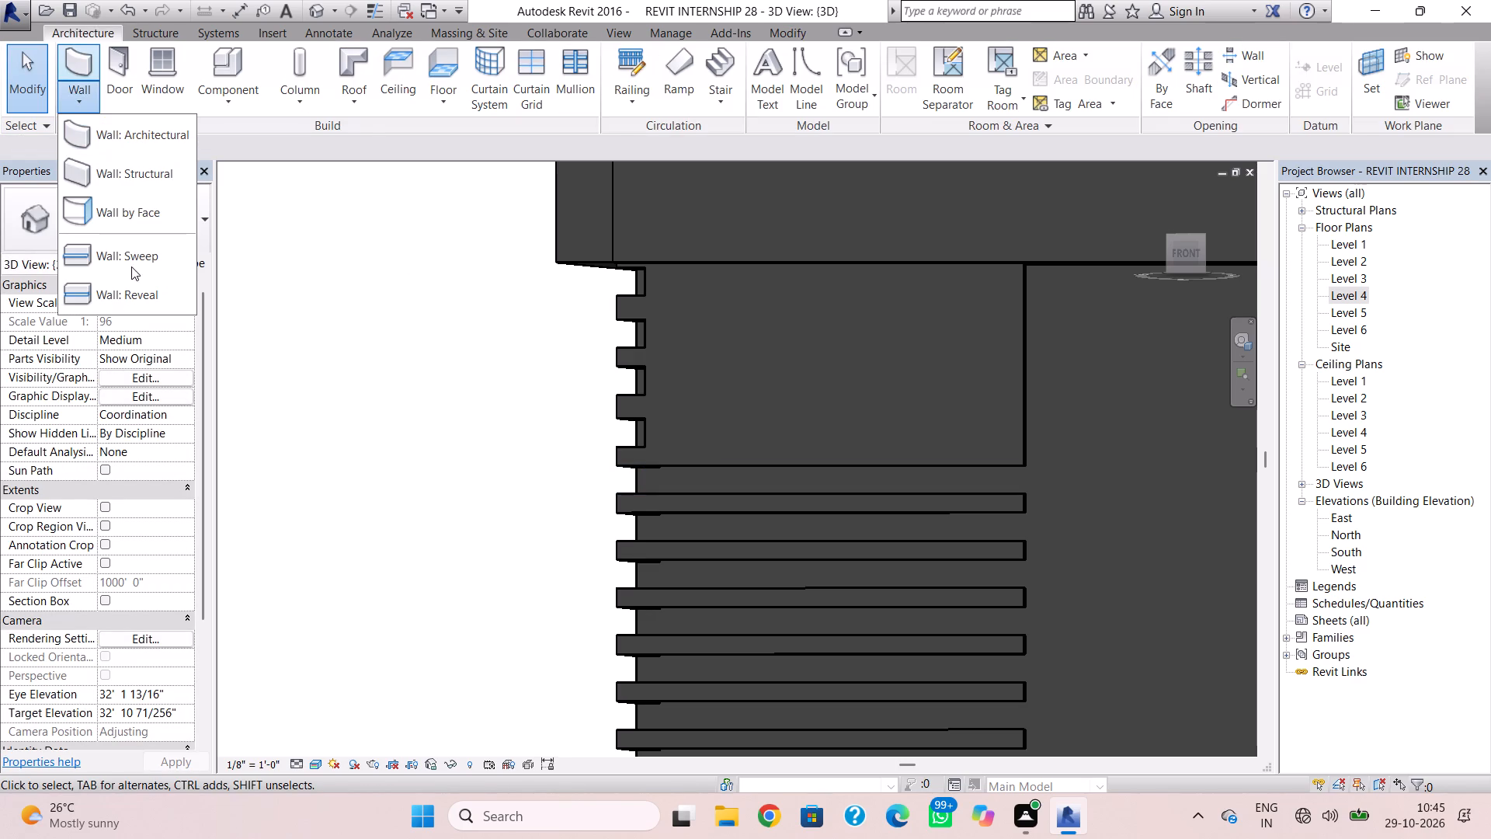
click(141, 296)
double_click(820, 442)
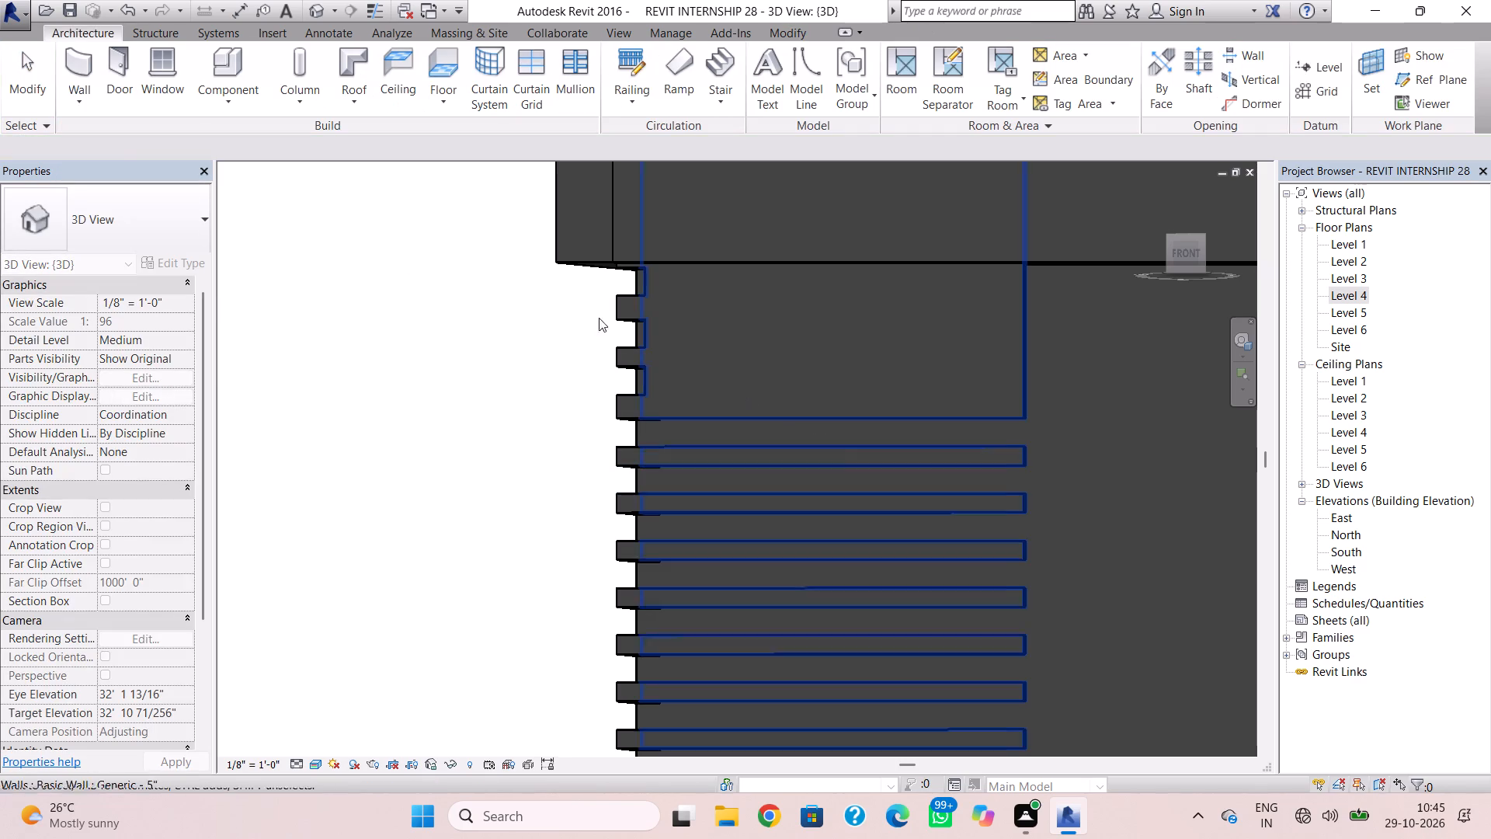
Complete this storey's front corner wall with three more notch-aligned horizontal wall reveals, the topmost directly beneath the projecting slab band.
click(95, 90)
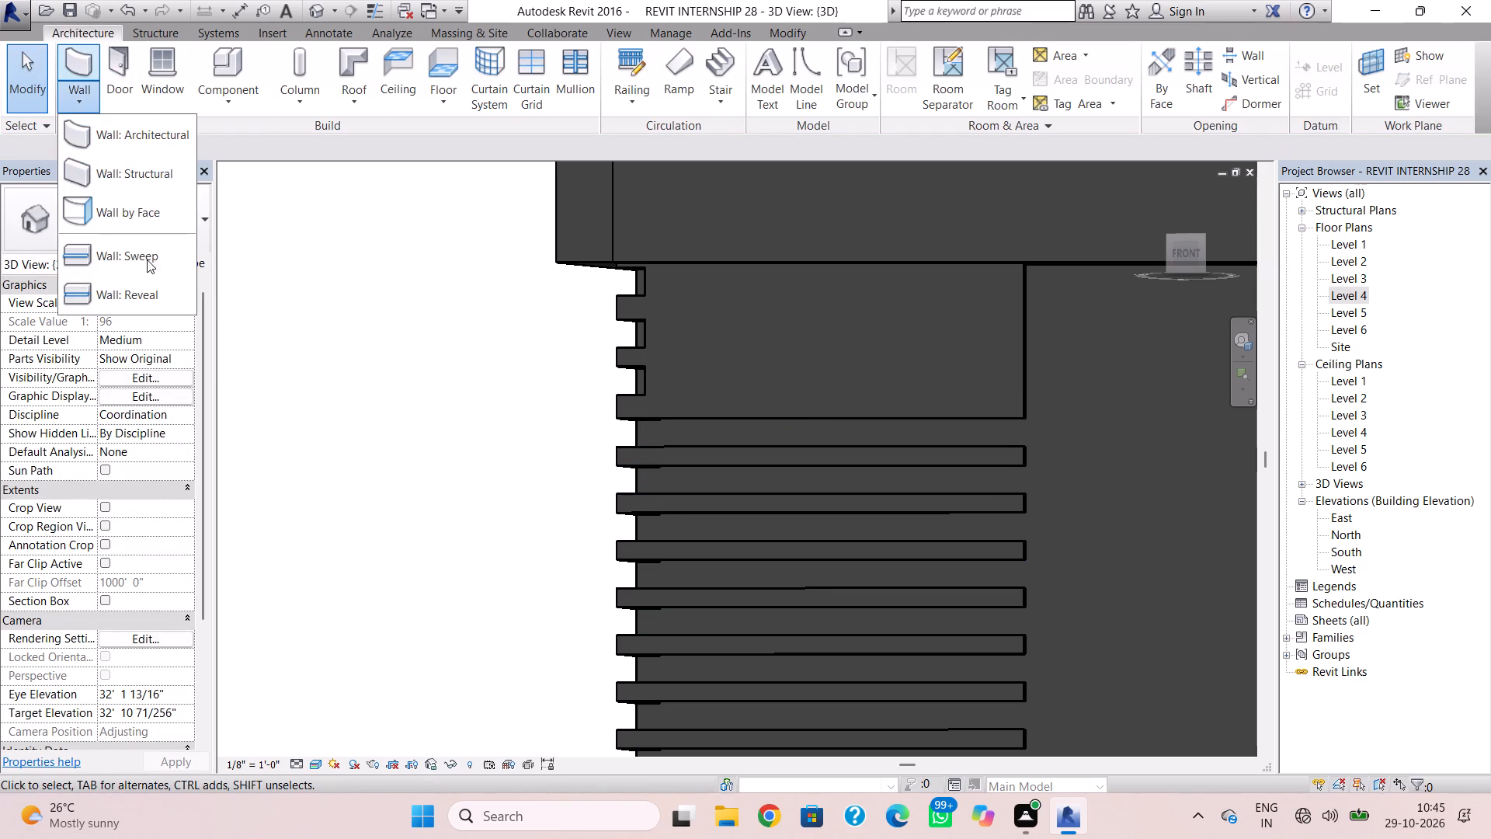
click(153, 282)
double_click(673, 395)
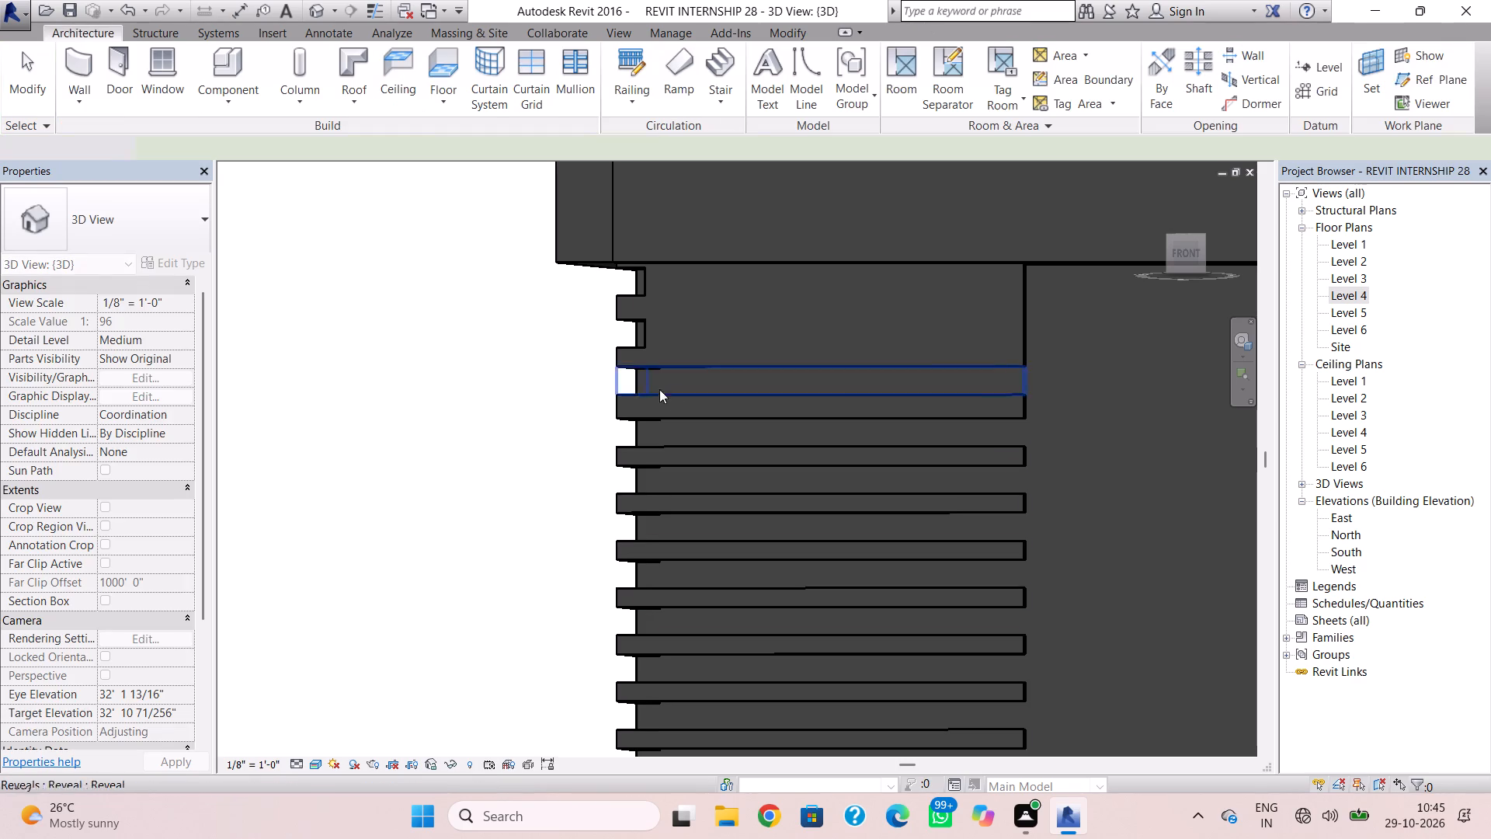
click(94, 103)
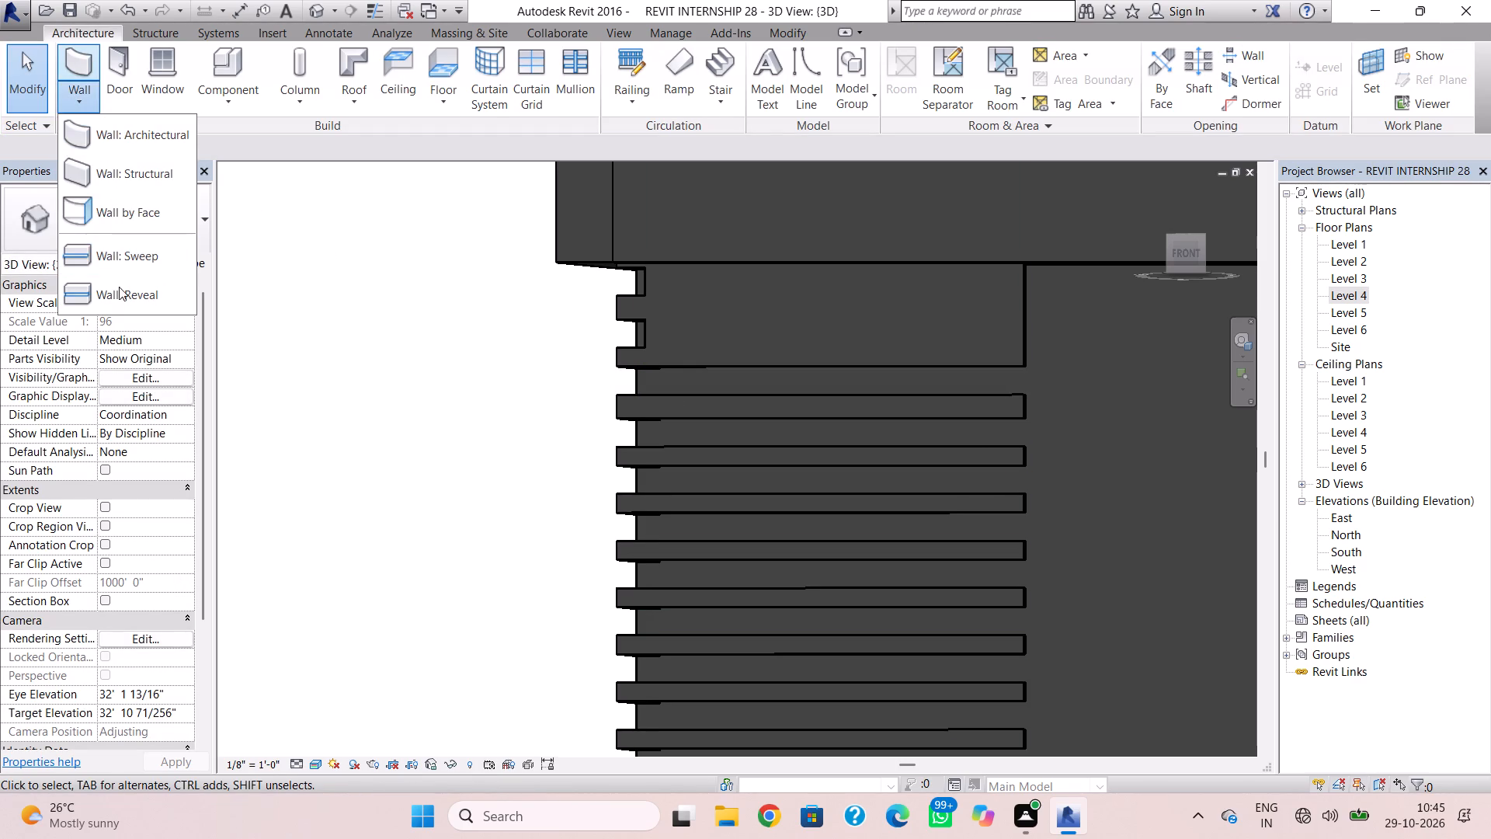
click(119, 287)
double_click(692, 348)
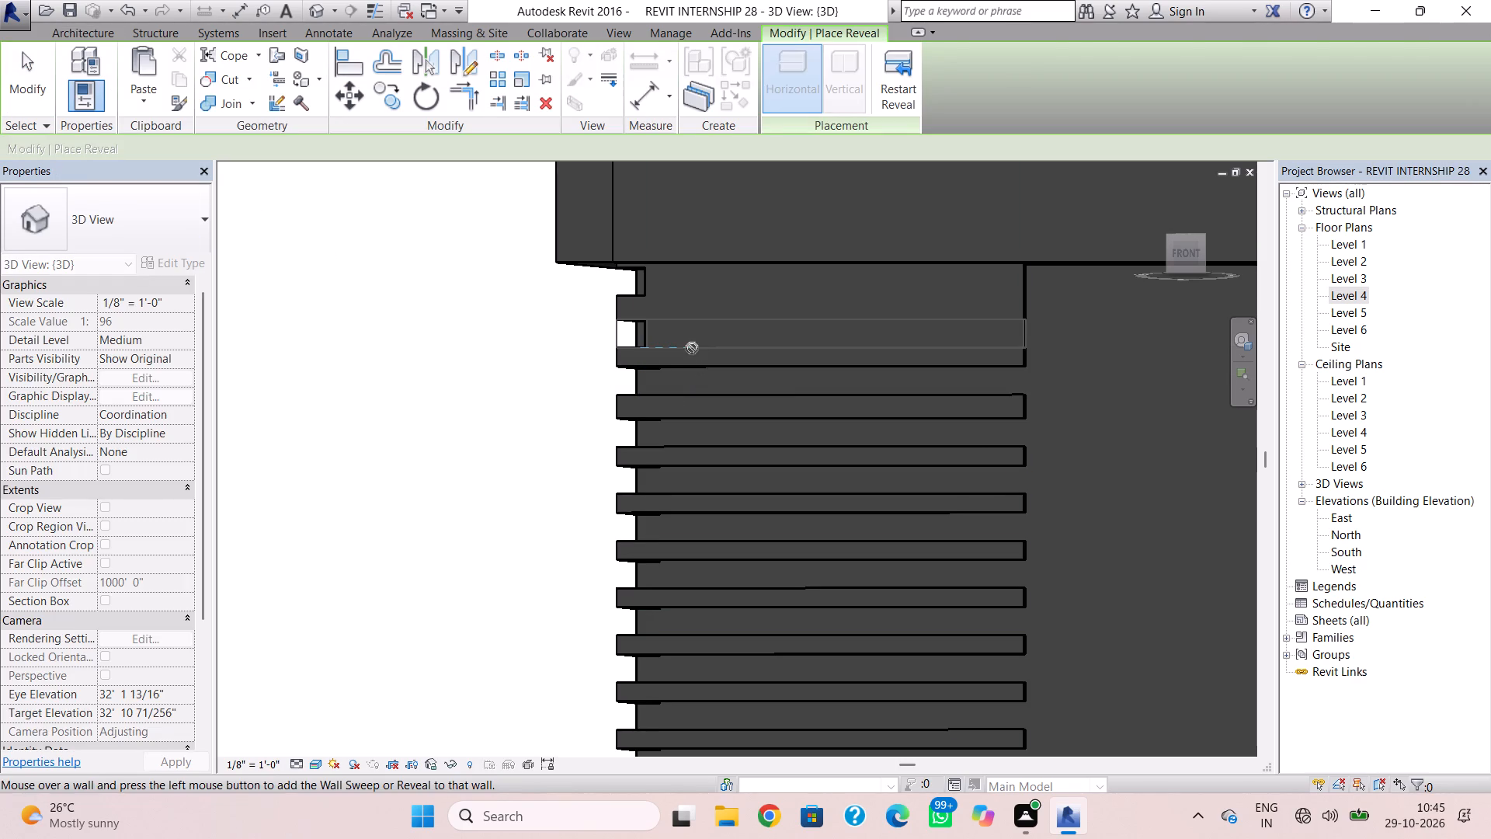
click(93, 96)
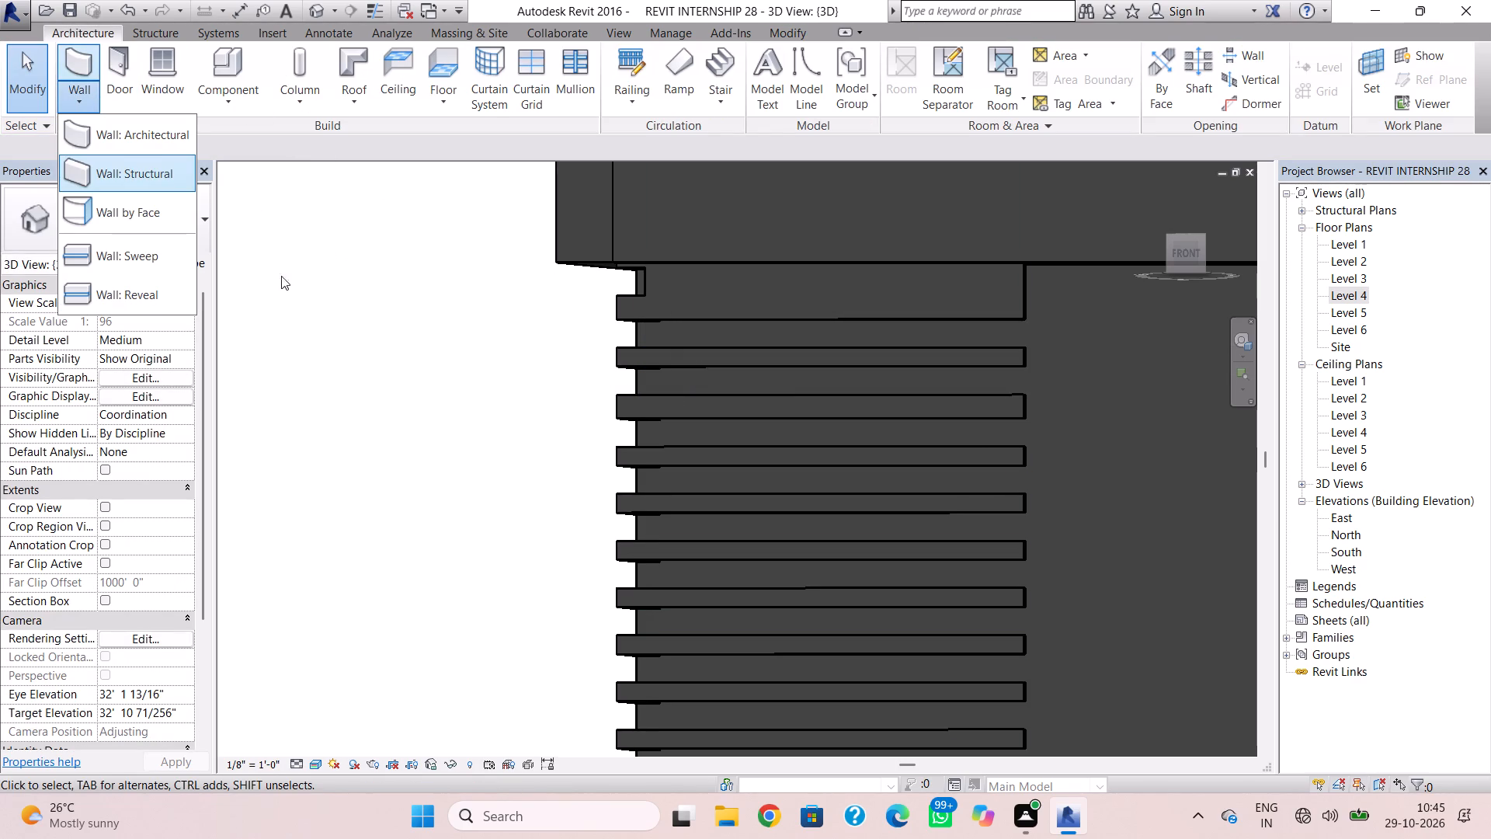
click(171, 286)
double_click(669, 290)
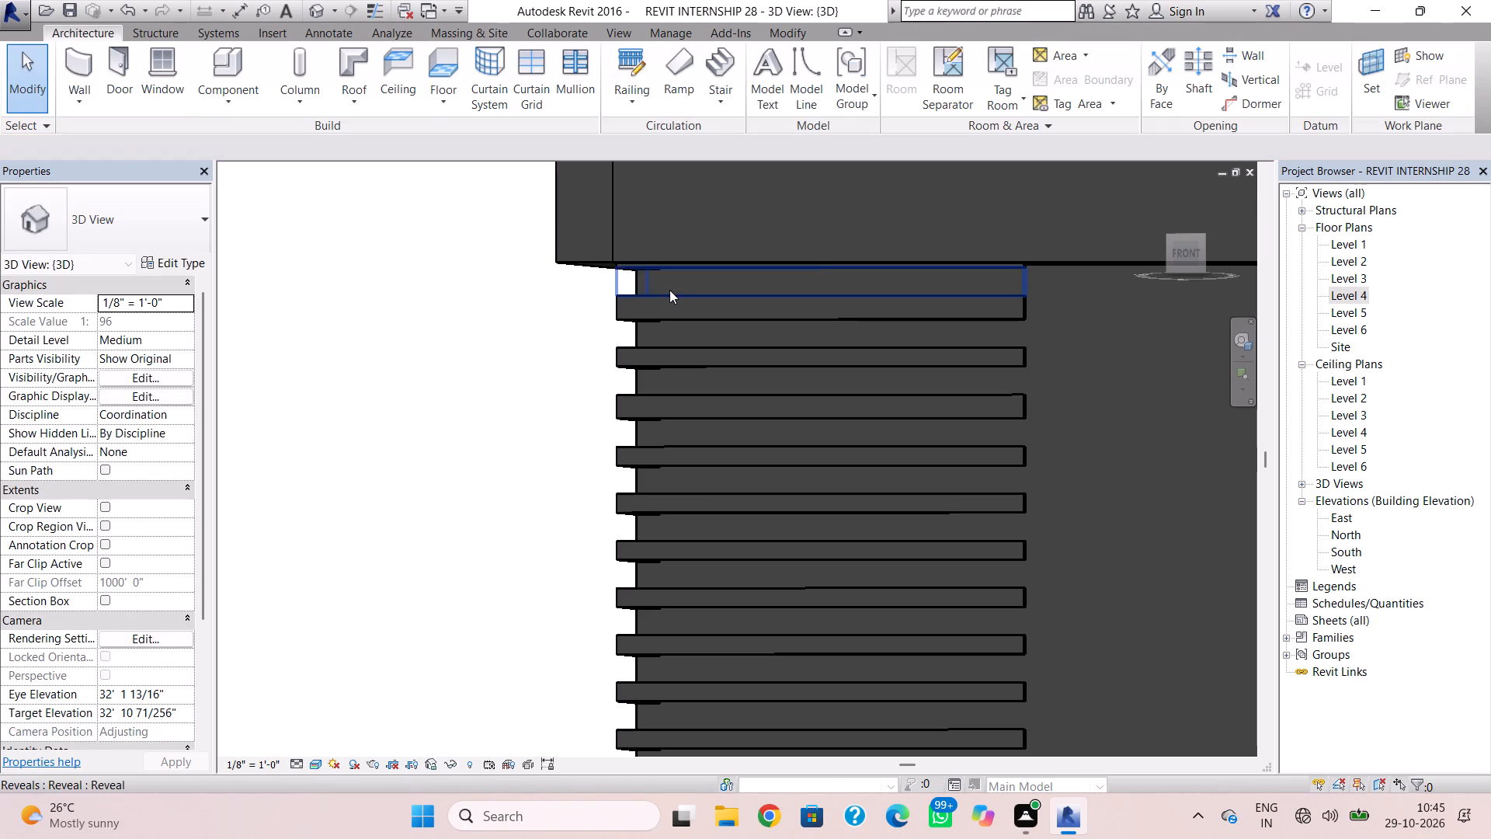
Place three horizontal wall reveals on the next storey's front corner wall, starting at the side wall's lowest notch above the slab band.
middle_drag(677, 332, 700, 541)
middle_drag(711, 373, 687, 466)
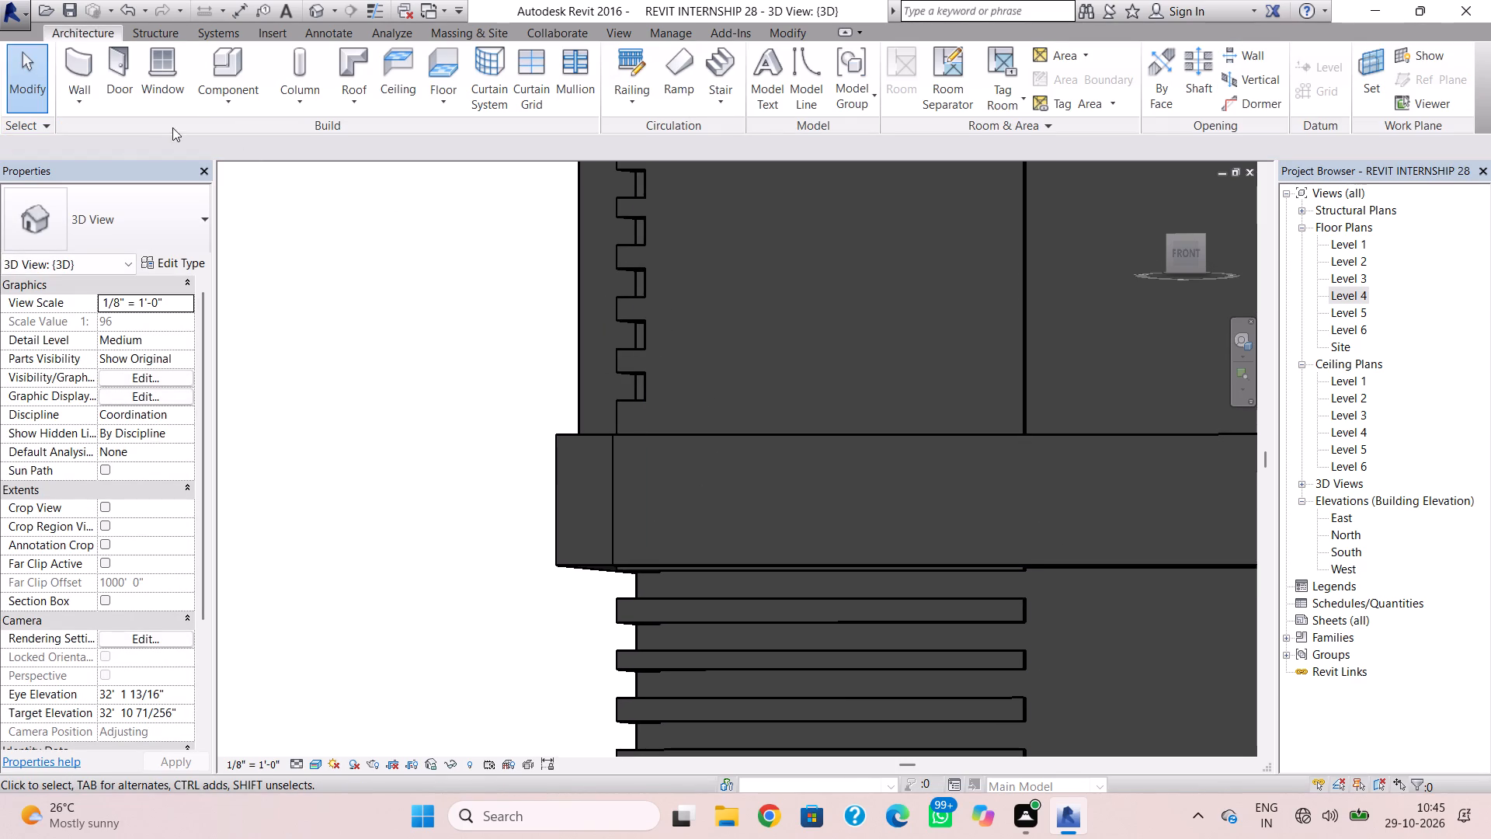
click(79, 96)
click(143, 301)
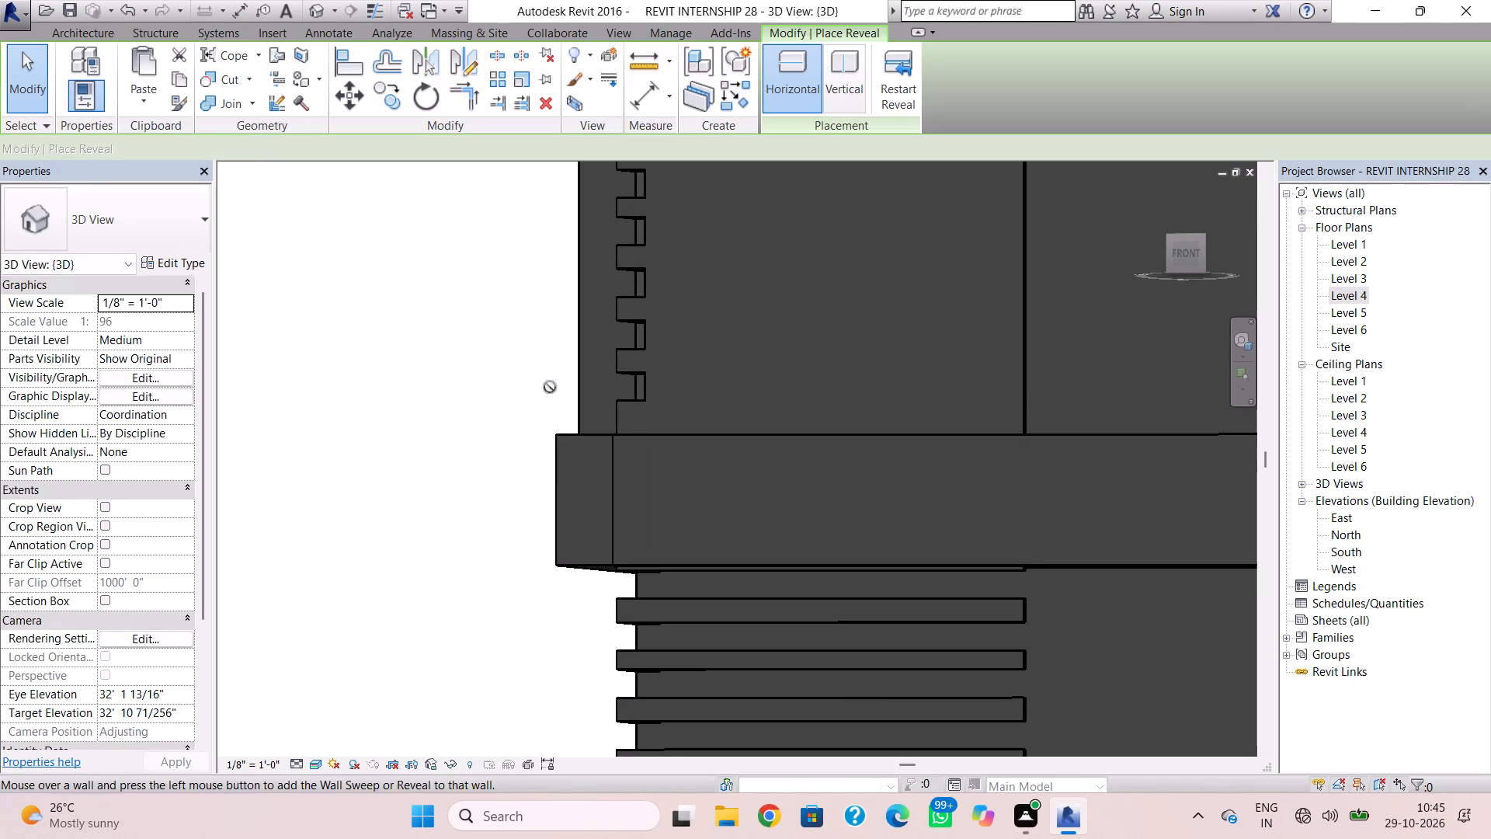
double_click(687, 405)
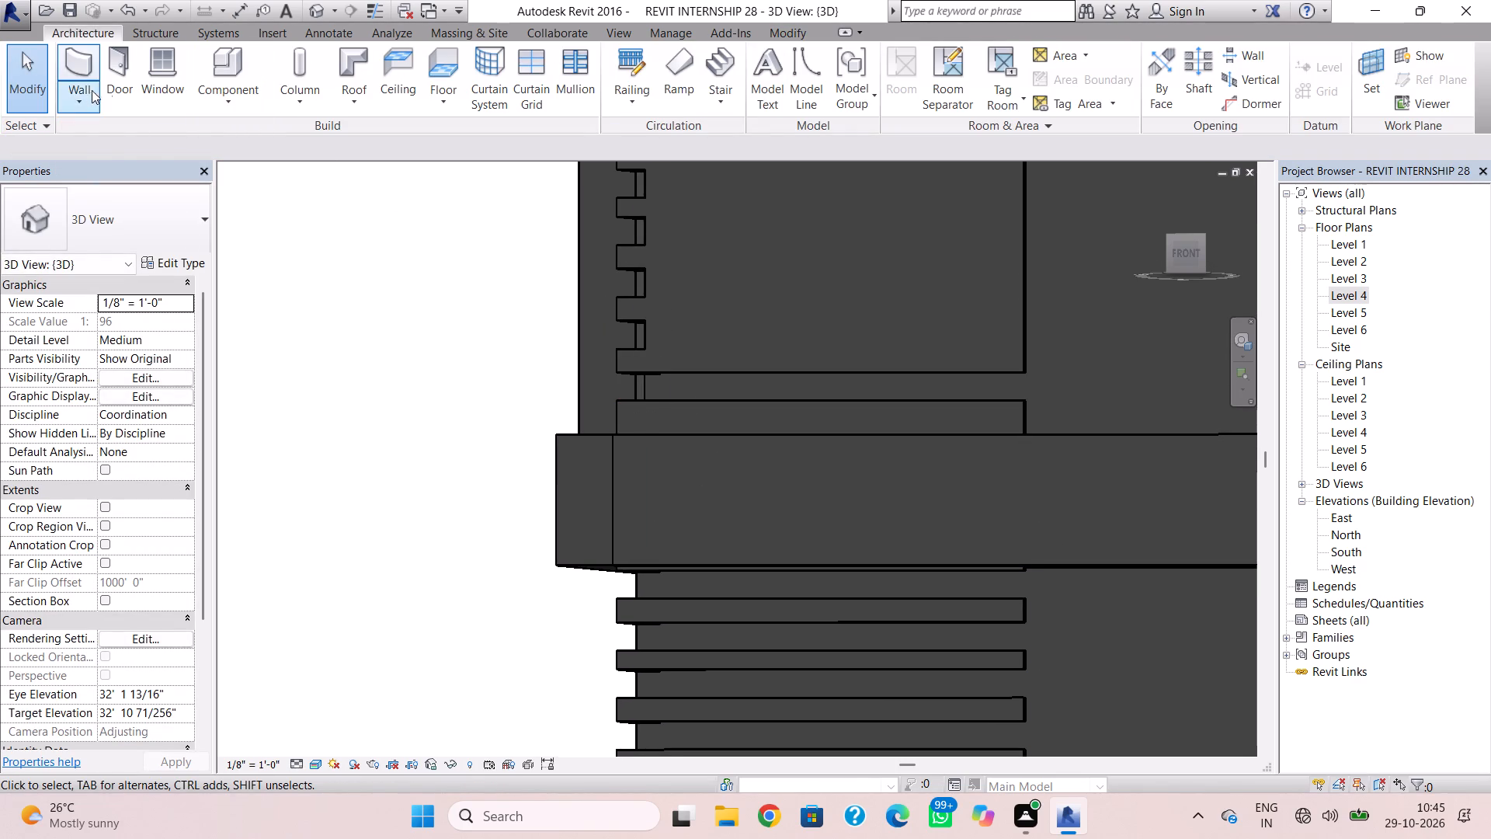
click(82, 94)
click(176, 290)
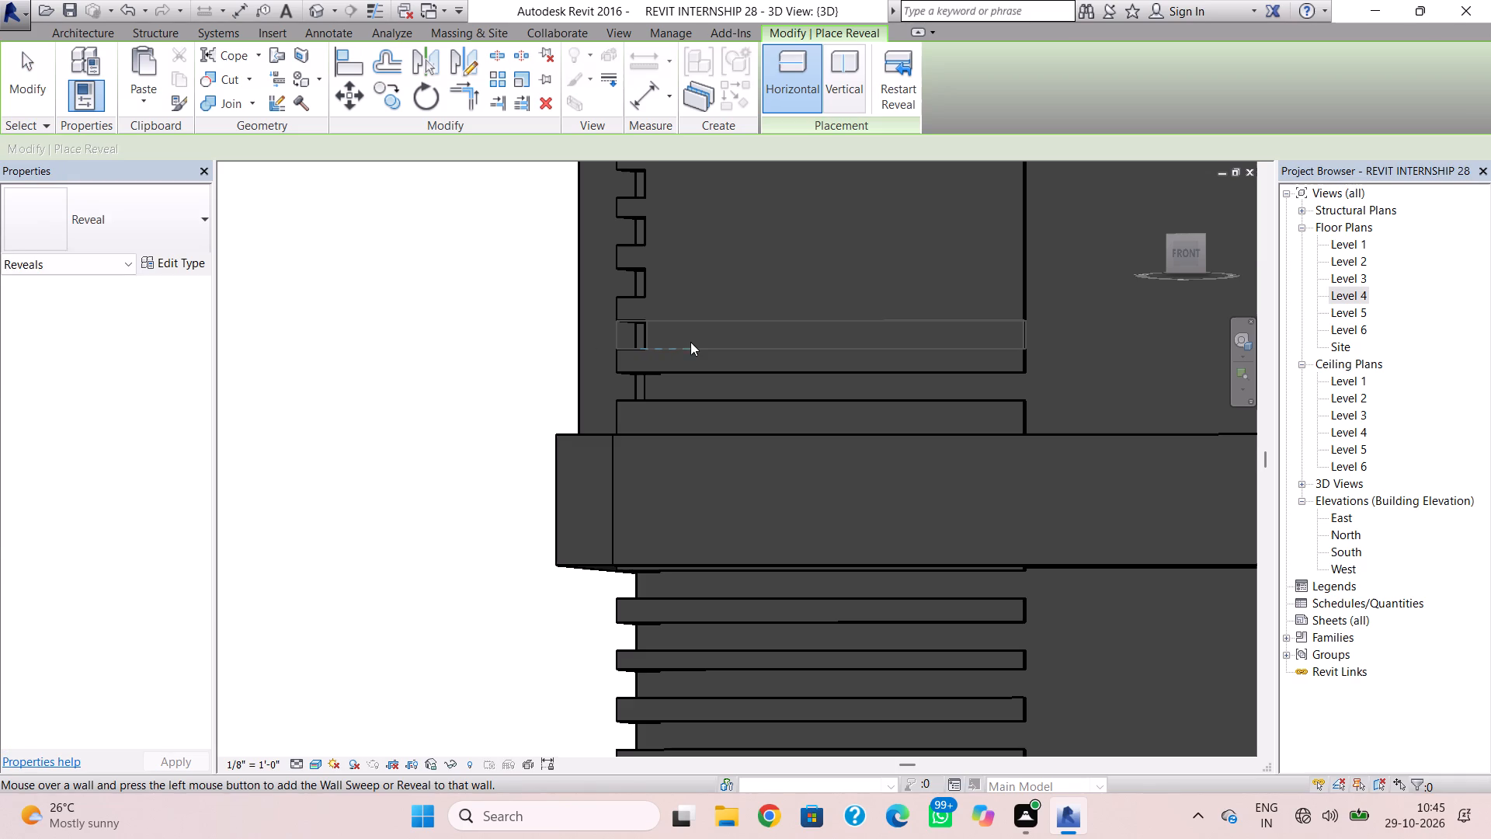
double_click(691, 342)
click(85, 94)
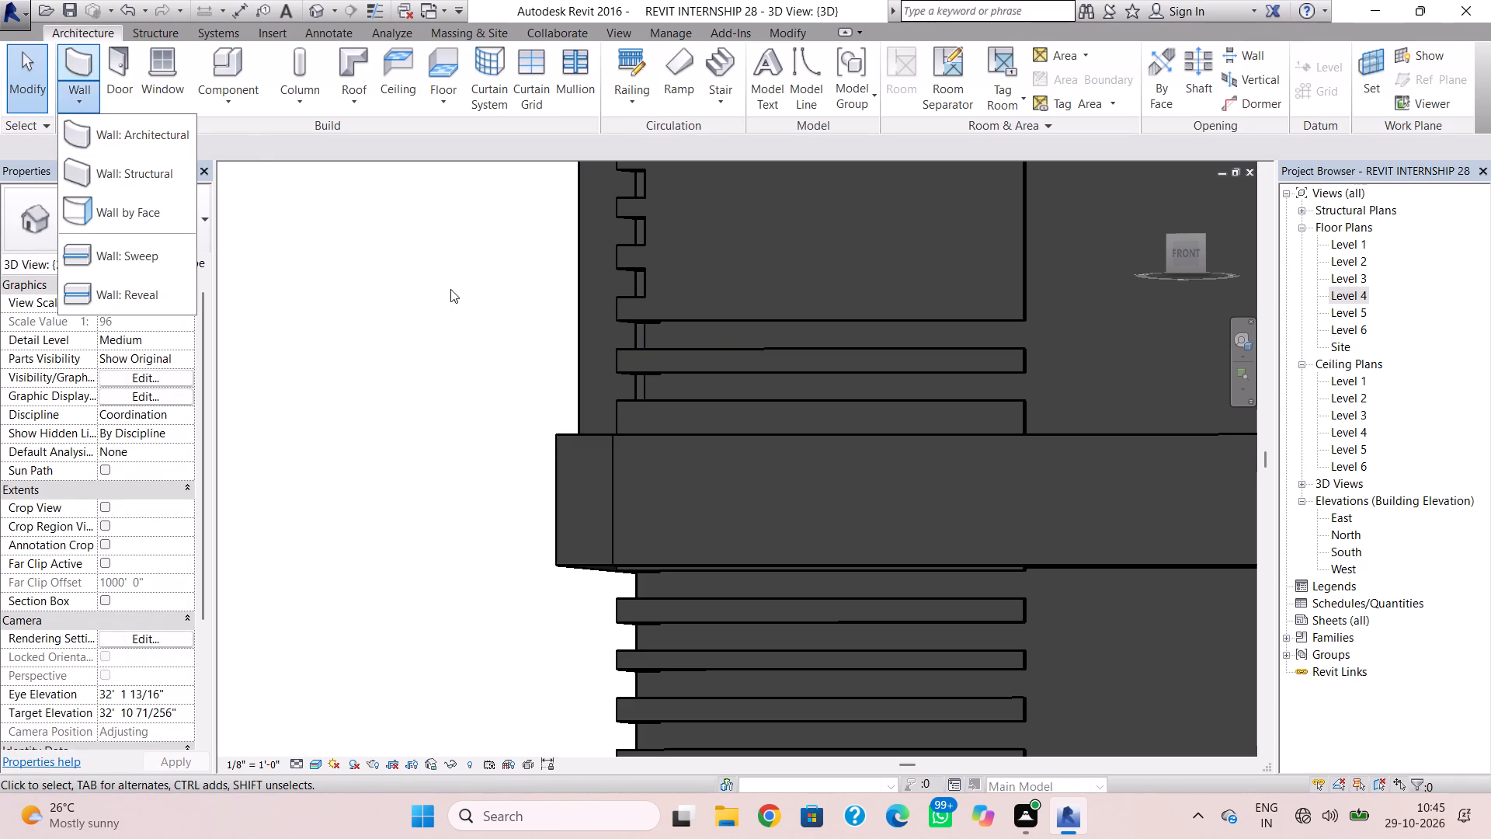
click(170, 289)
double_click(696, 291)
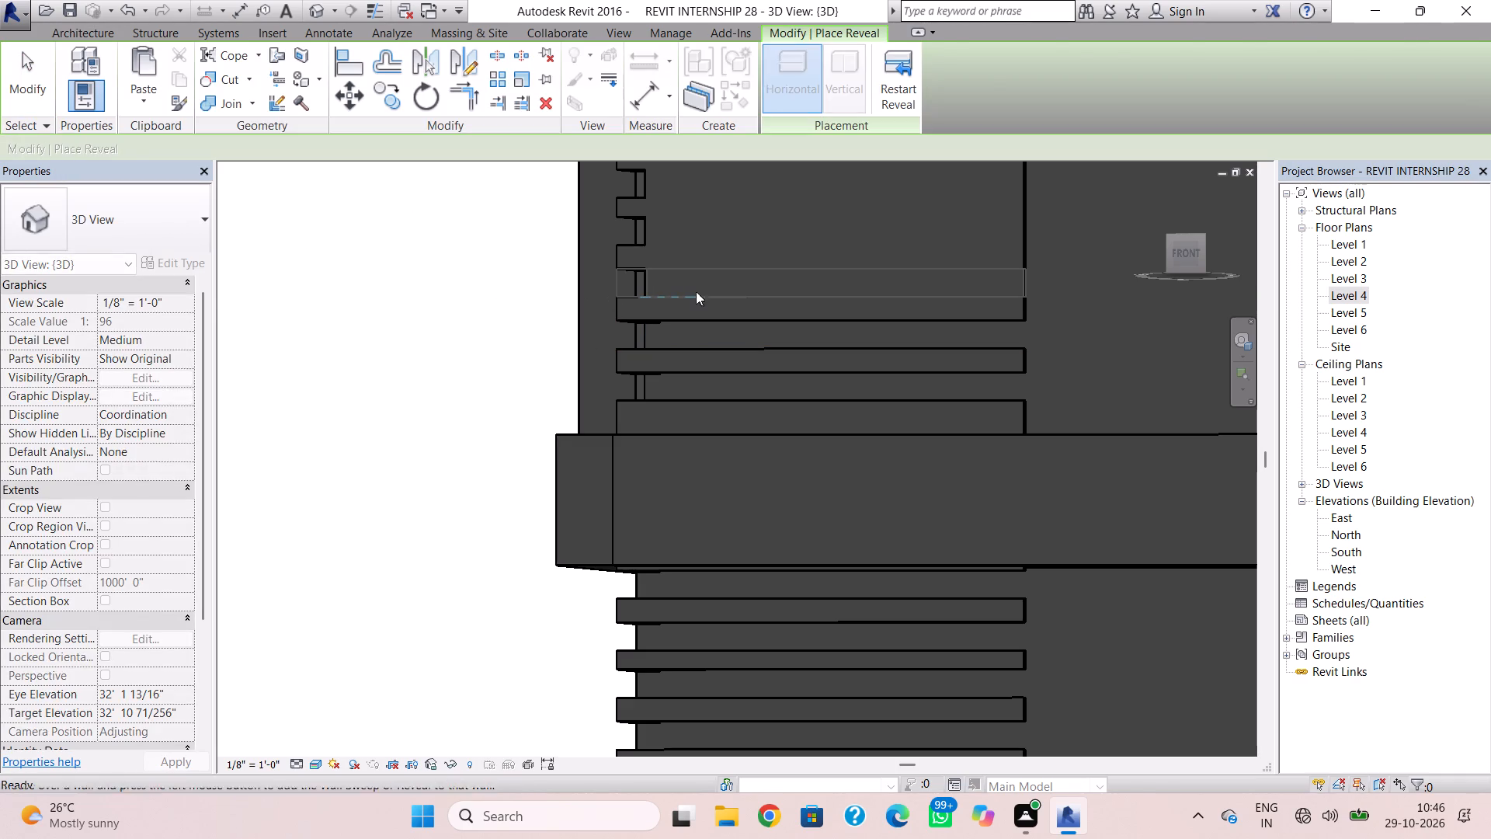
Place two more horizontal wall reveals on this upper front corner wall, aligned with the side wall's fourth and fifth notches from the bottom.
middle_drag(820, 258, 761, 506)
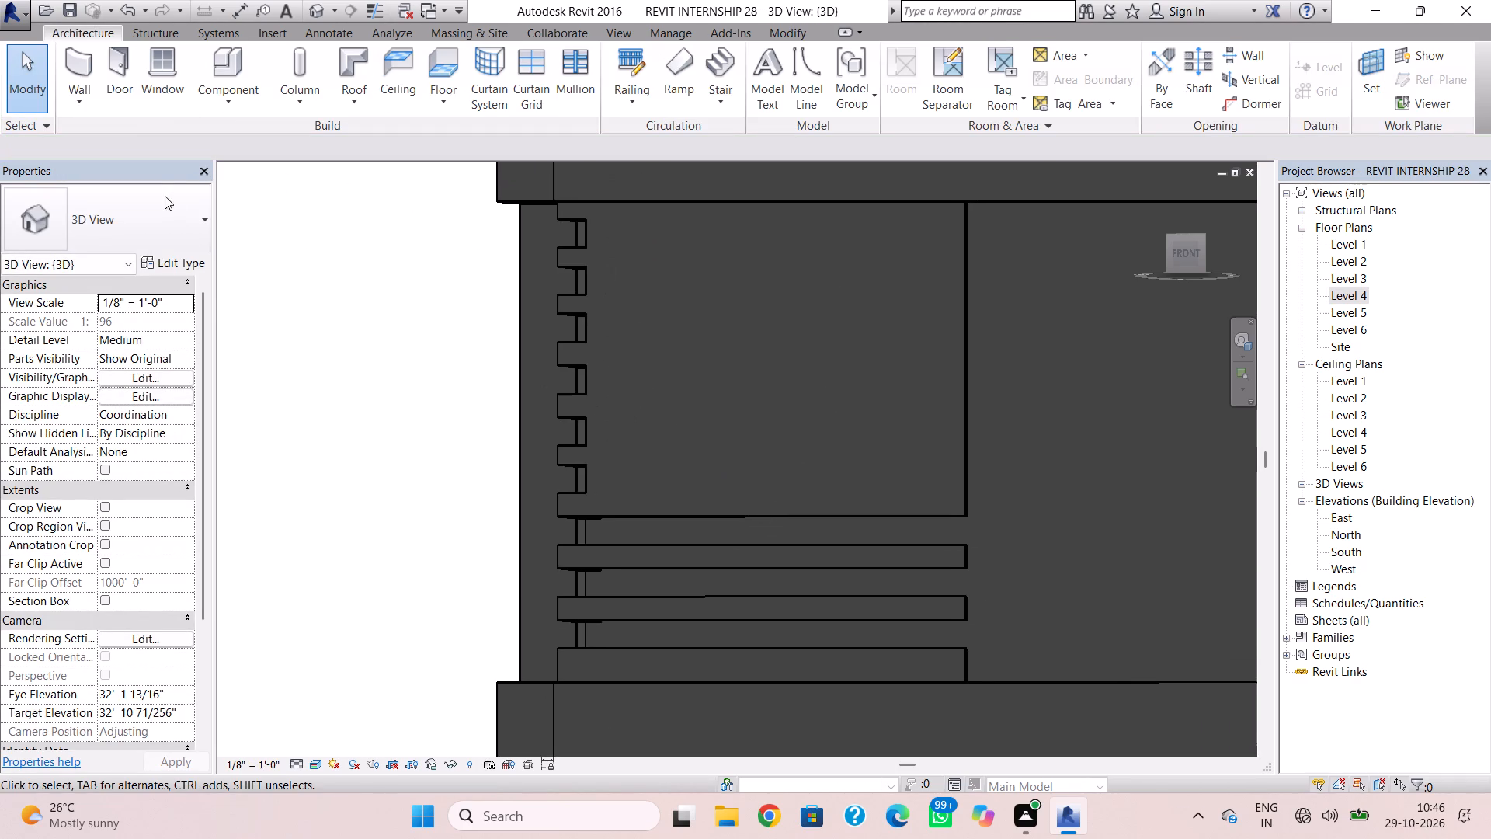
click(85, 101)
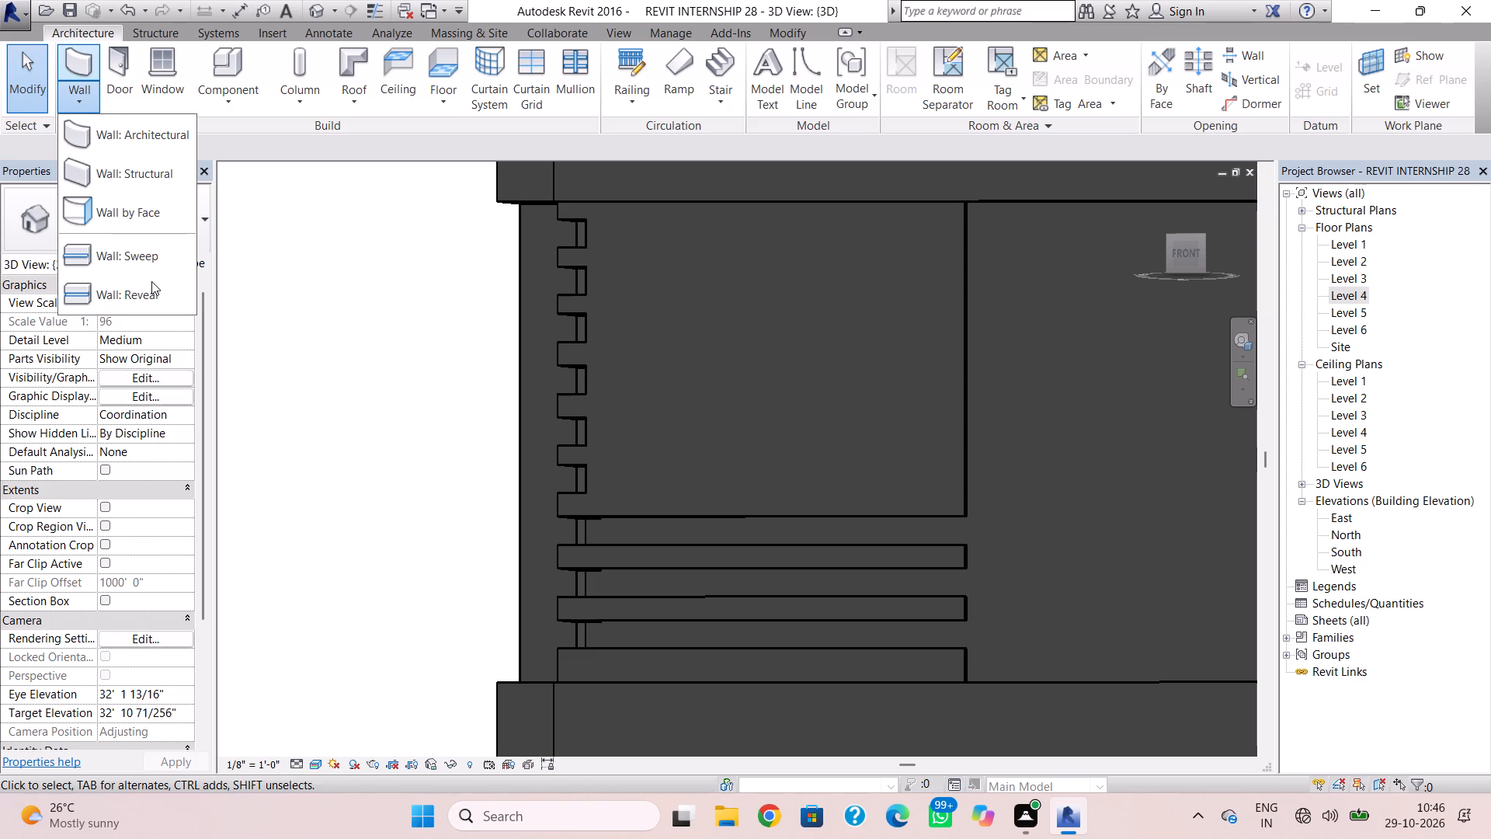
click(151, 281)
double_click(624, 493)
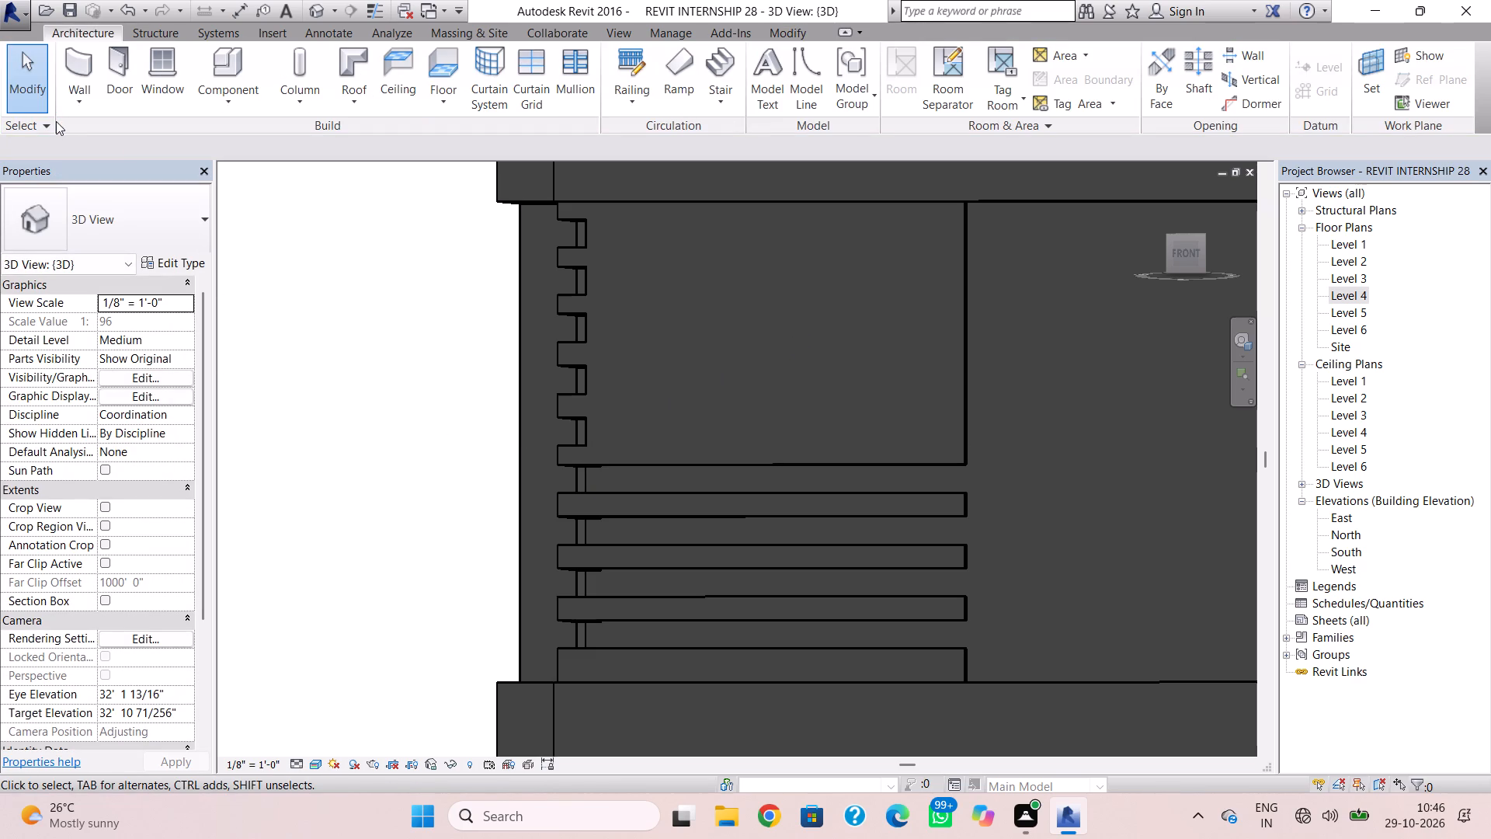
click(73, 101)
click(130, 293)
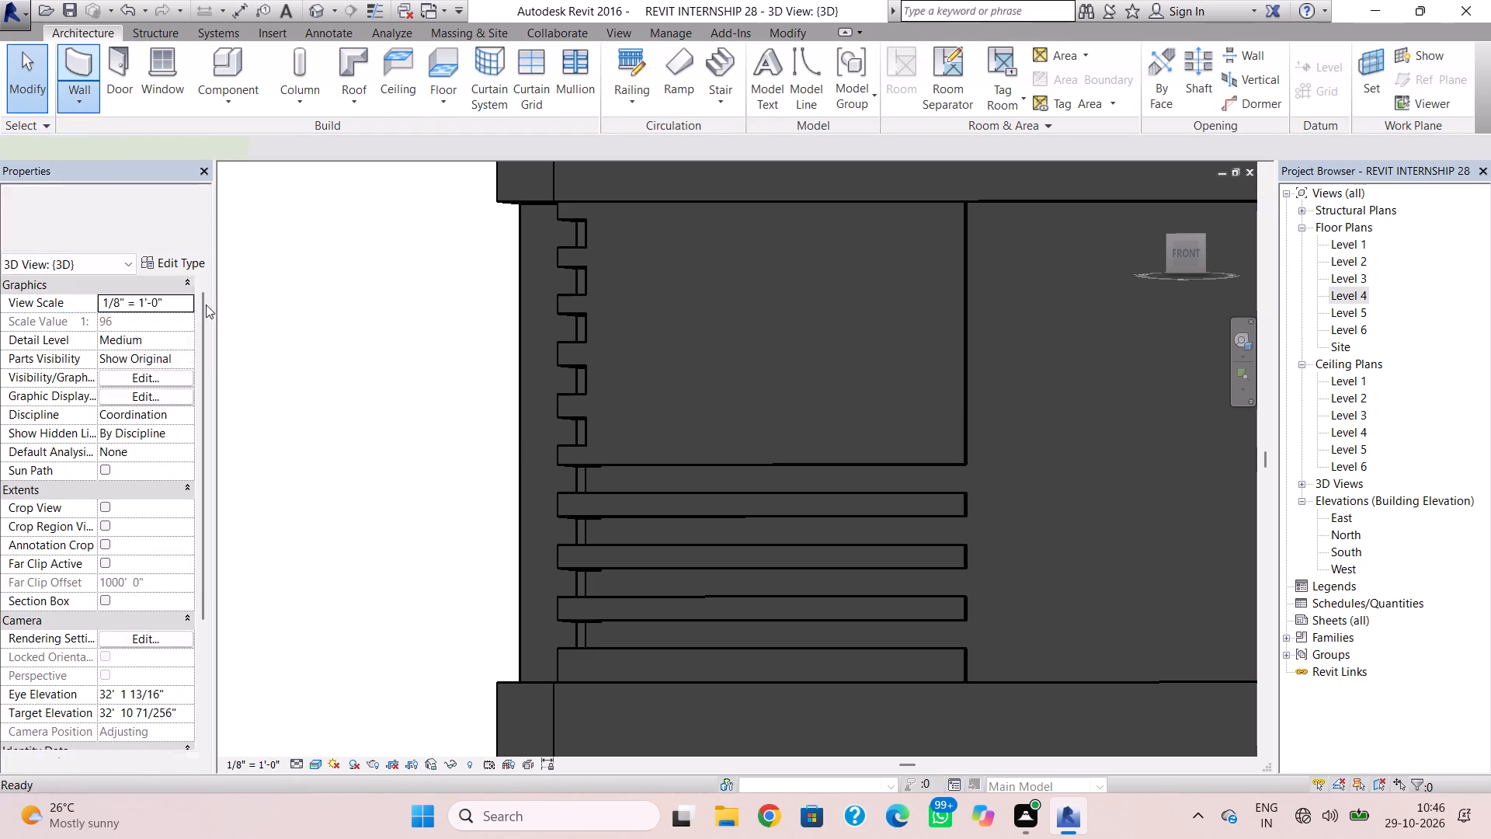
click(616, 442)
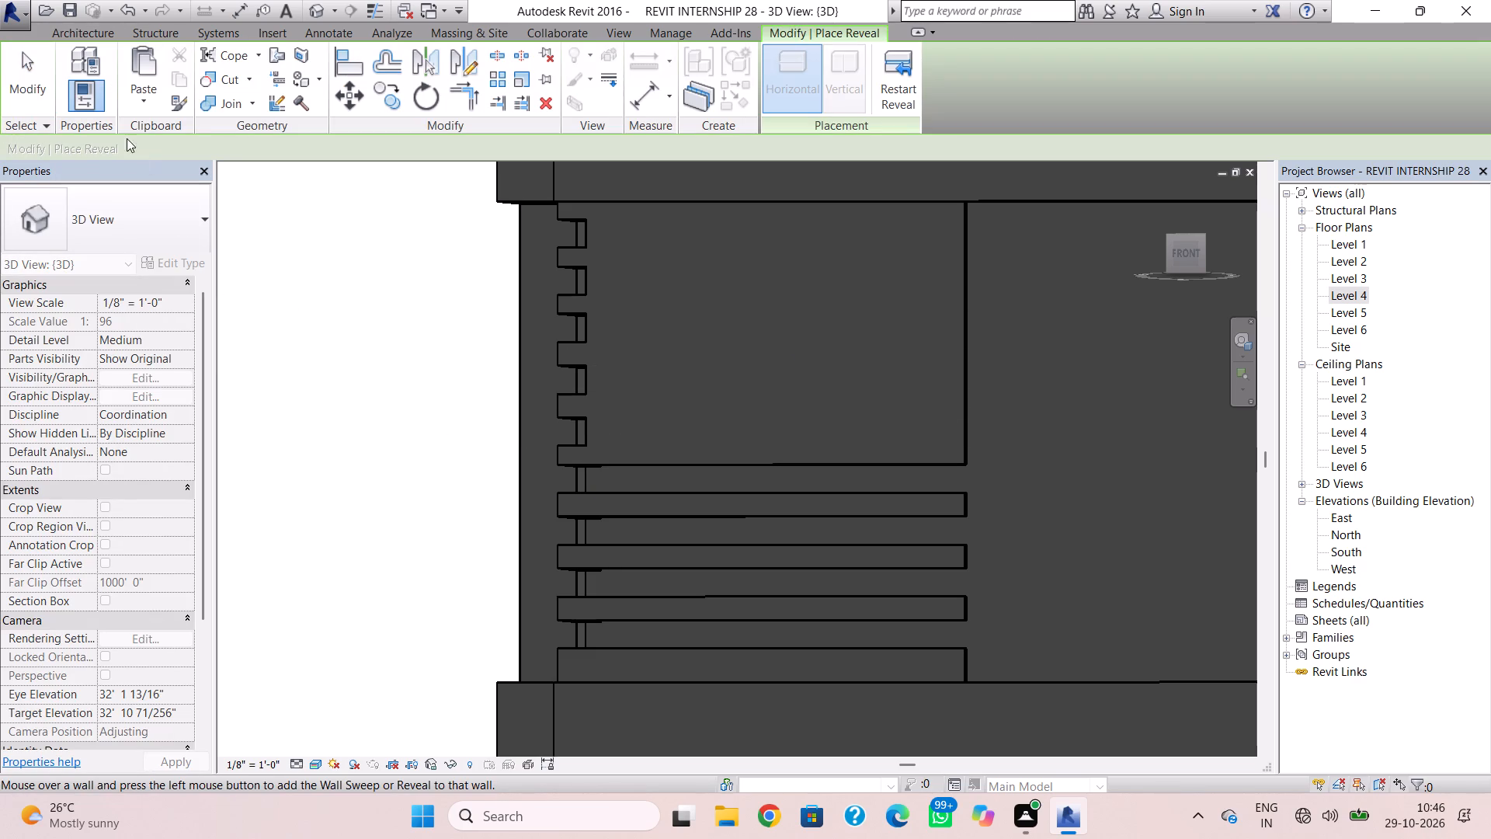
Place two further horizontal wall reveals on the same corner wall, aligned with the side wall's sixth and seventh notches from the bottom.
click(92, 24)
click(92, 32)
click(95, 95)
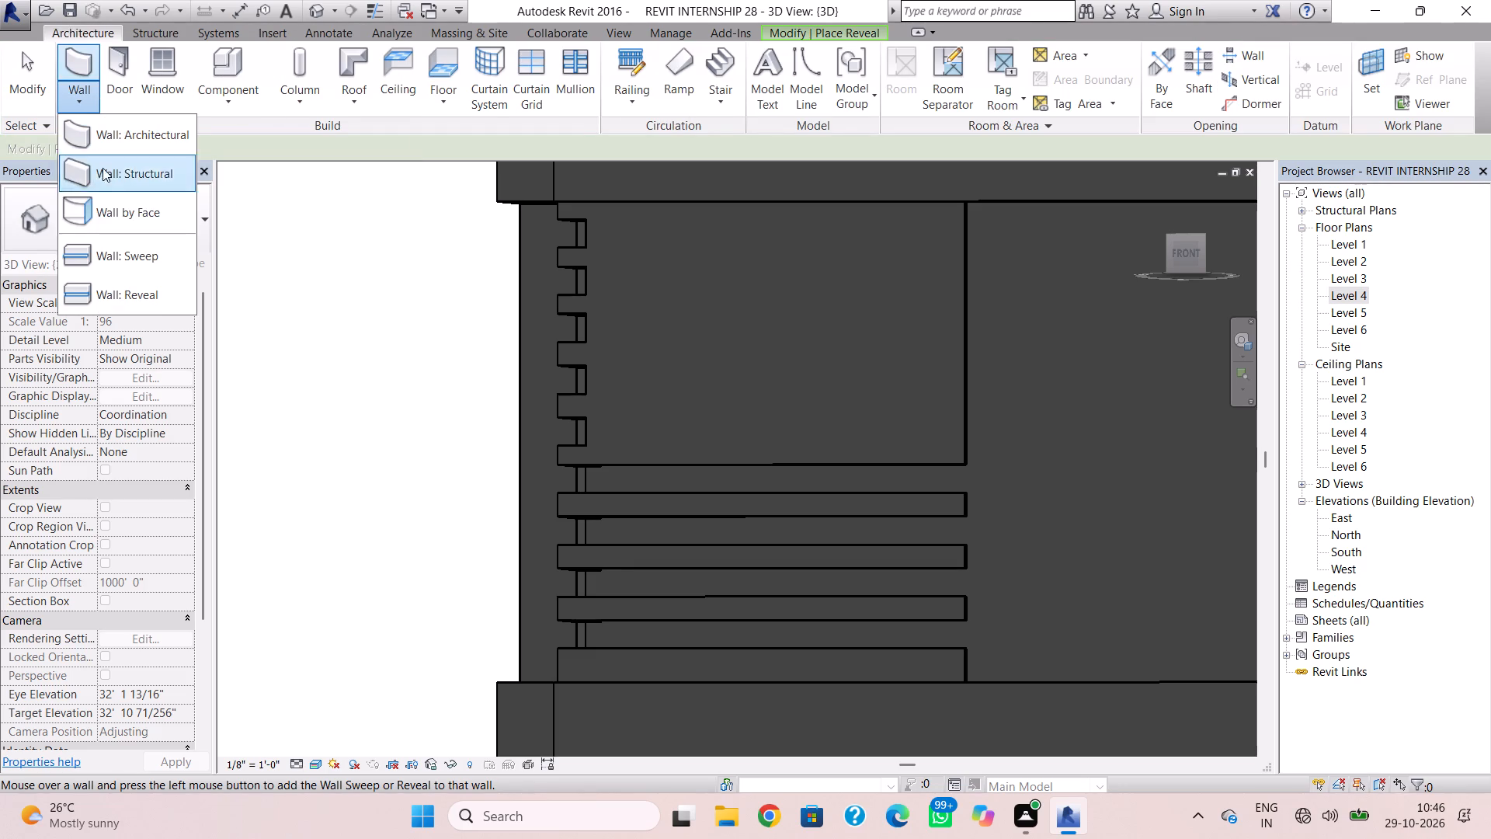
click(74, 299)
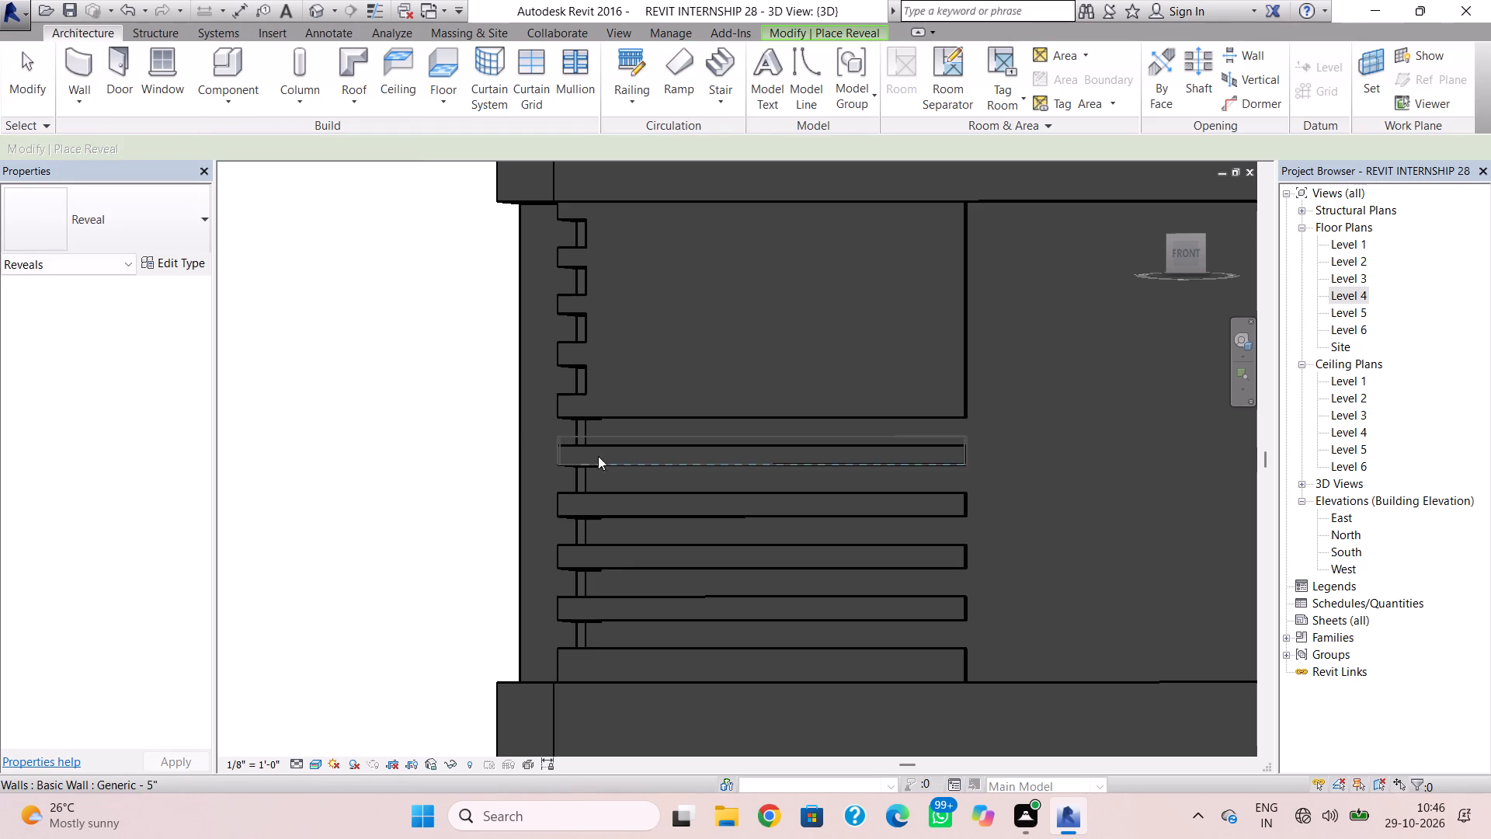
click(639, 395)
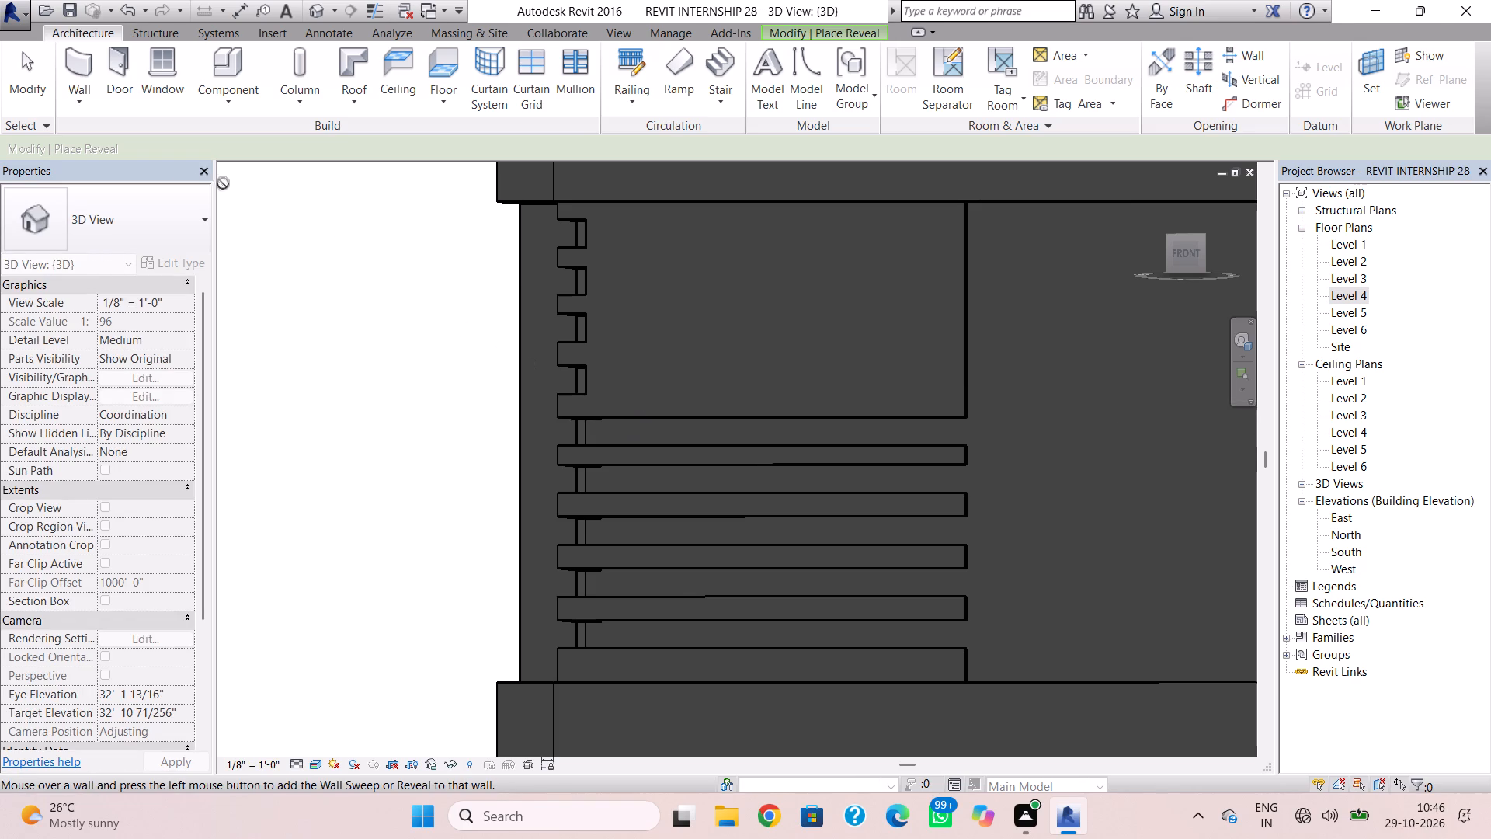
click(471, 371)
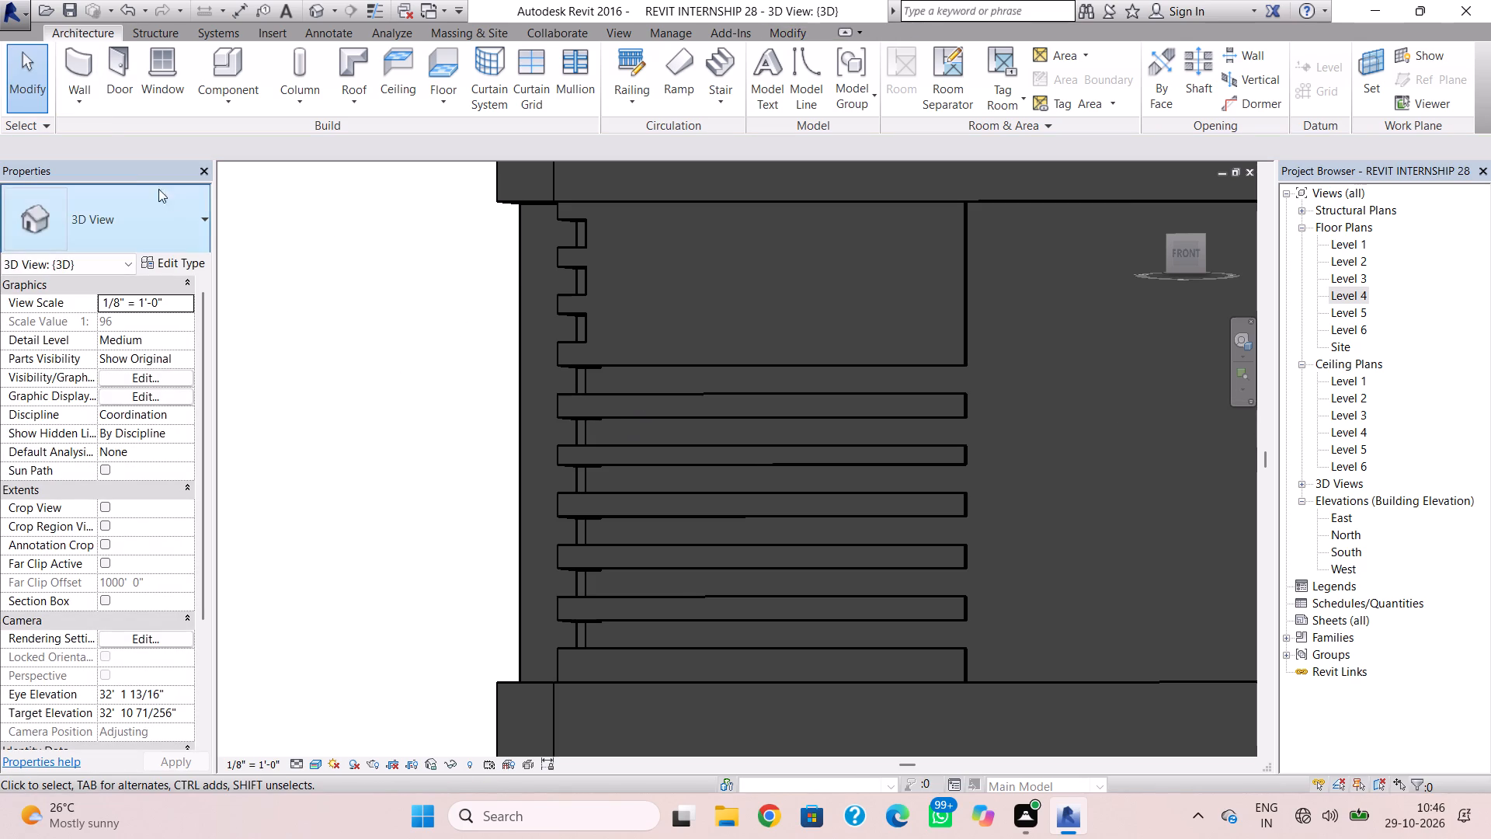
click(92, 101)
click(152, 293)
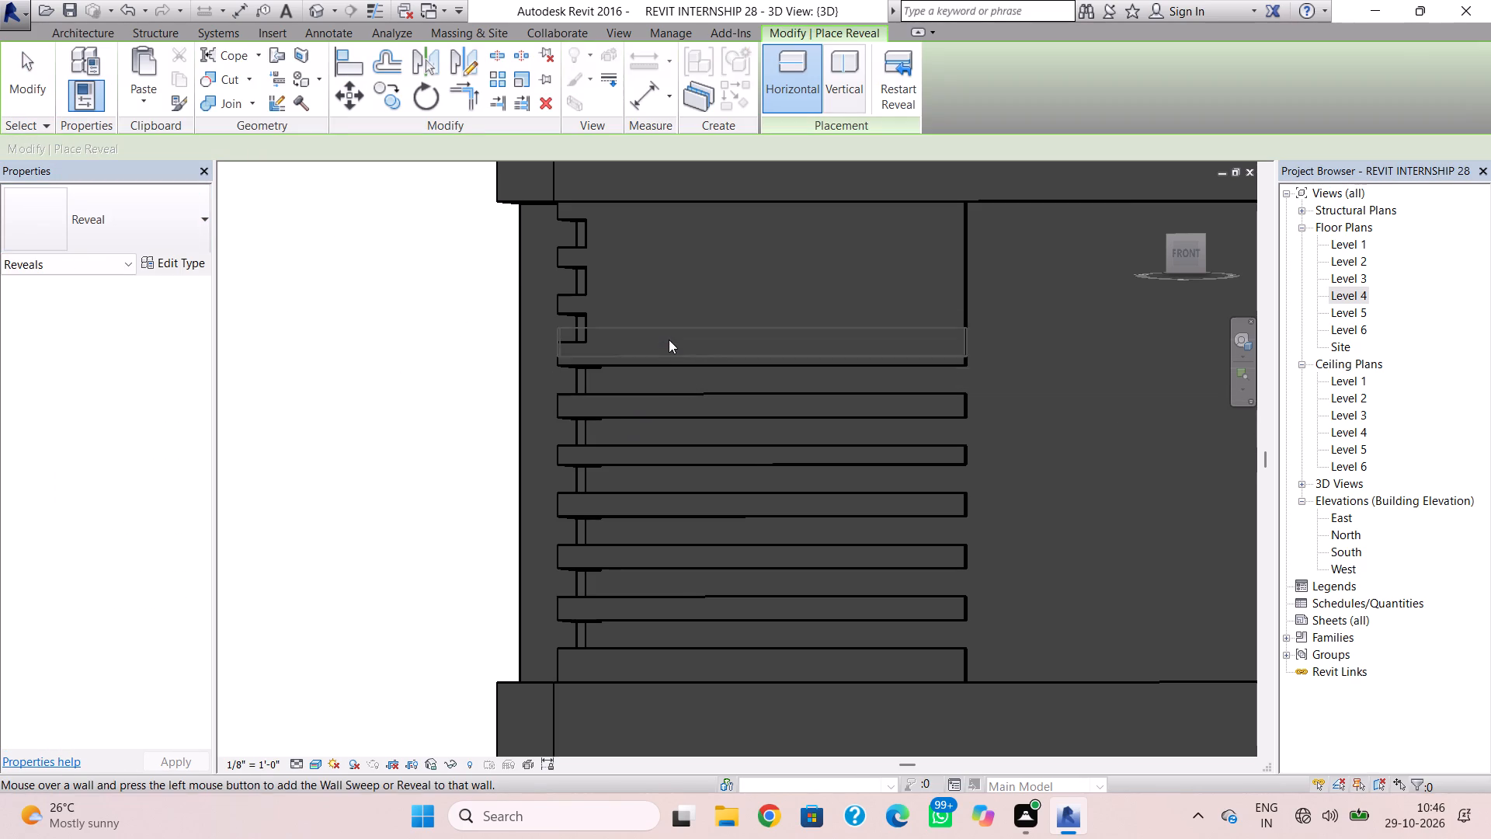
double_click(668, 335)
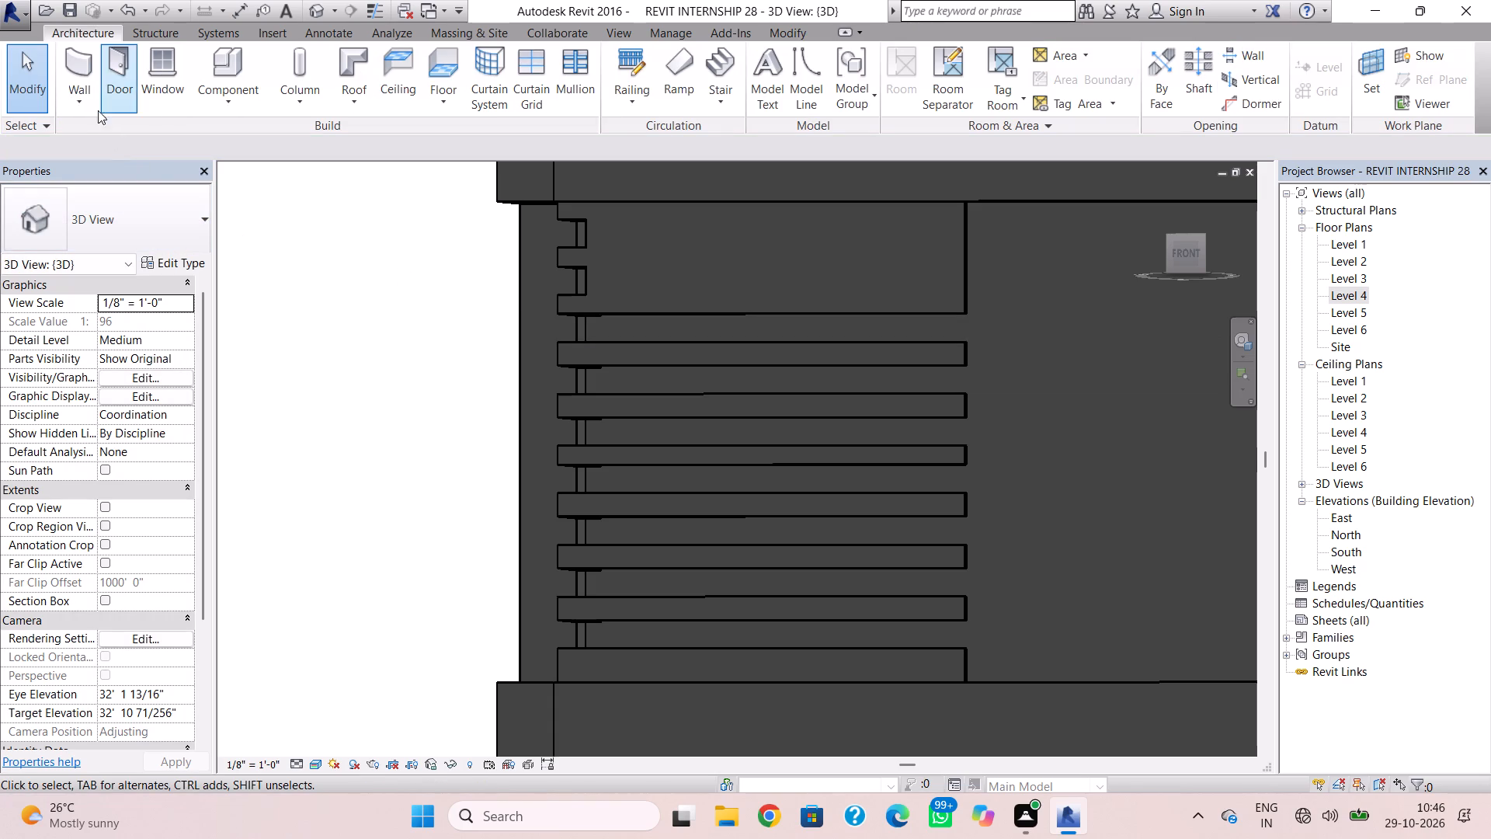
Complete this storey's front corner wall with two more horizontal wall reveals, aligned with the side wall's eighth and ninth notches from the bottom.
click(92, 107)
click(142, 293)
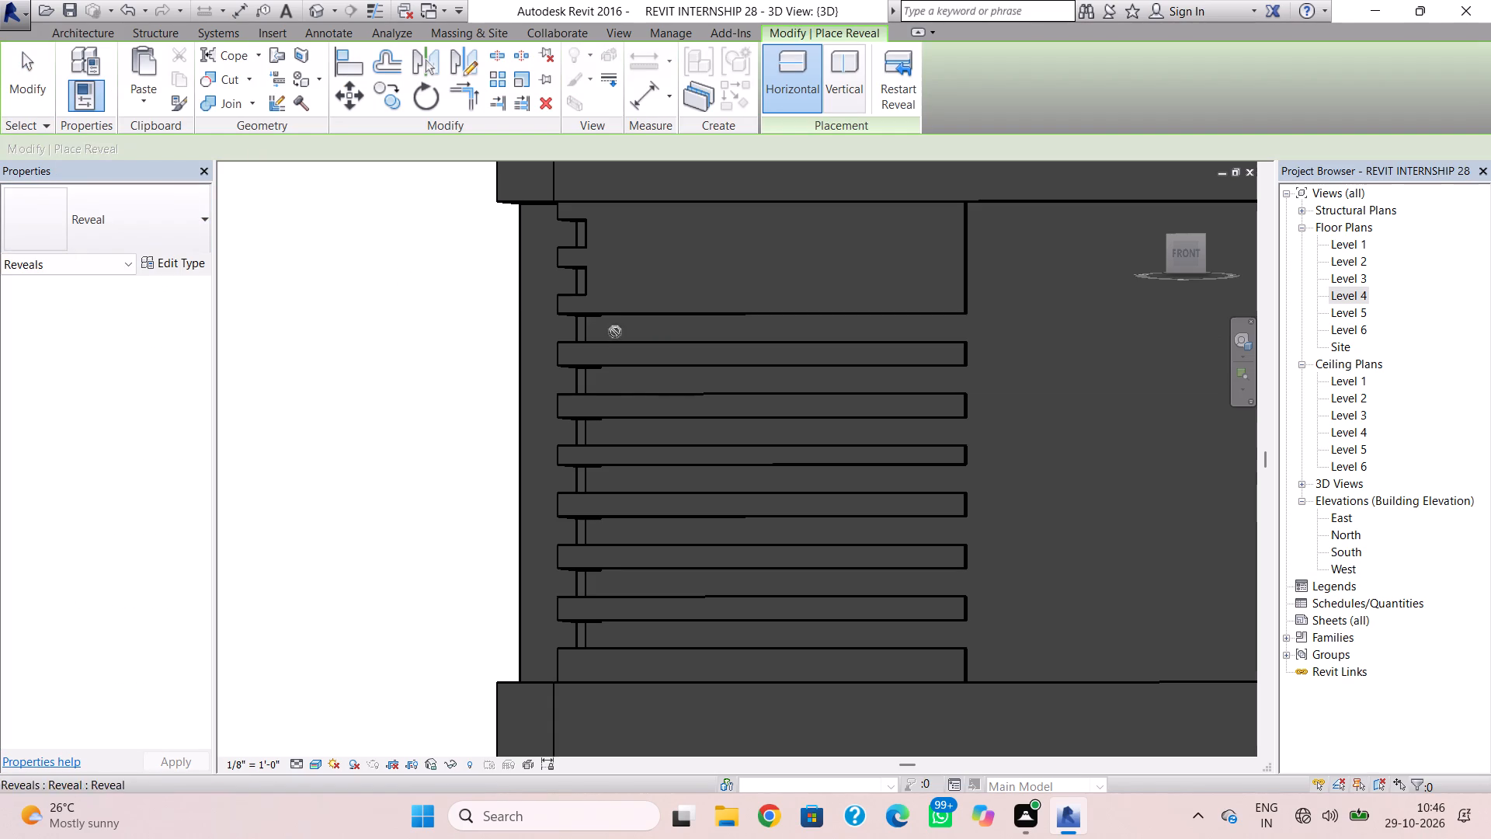
double_click(632, 301)
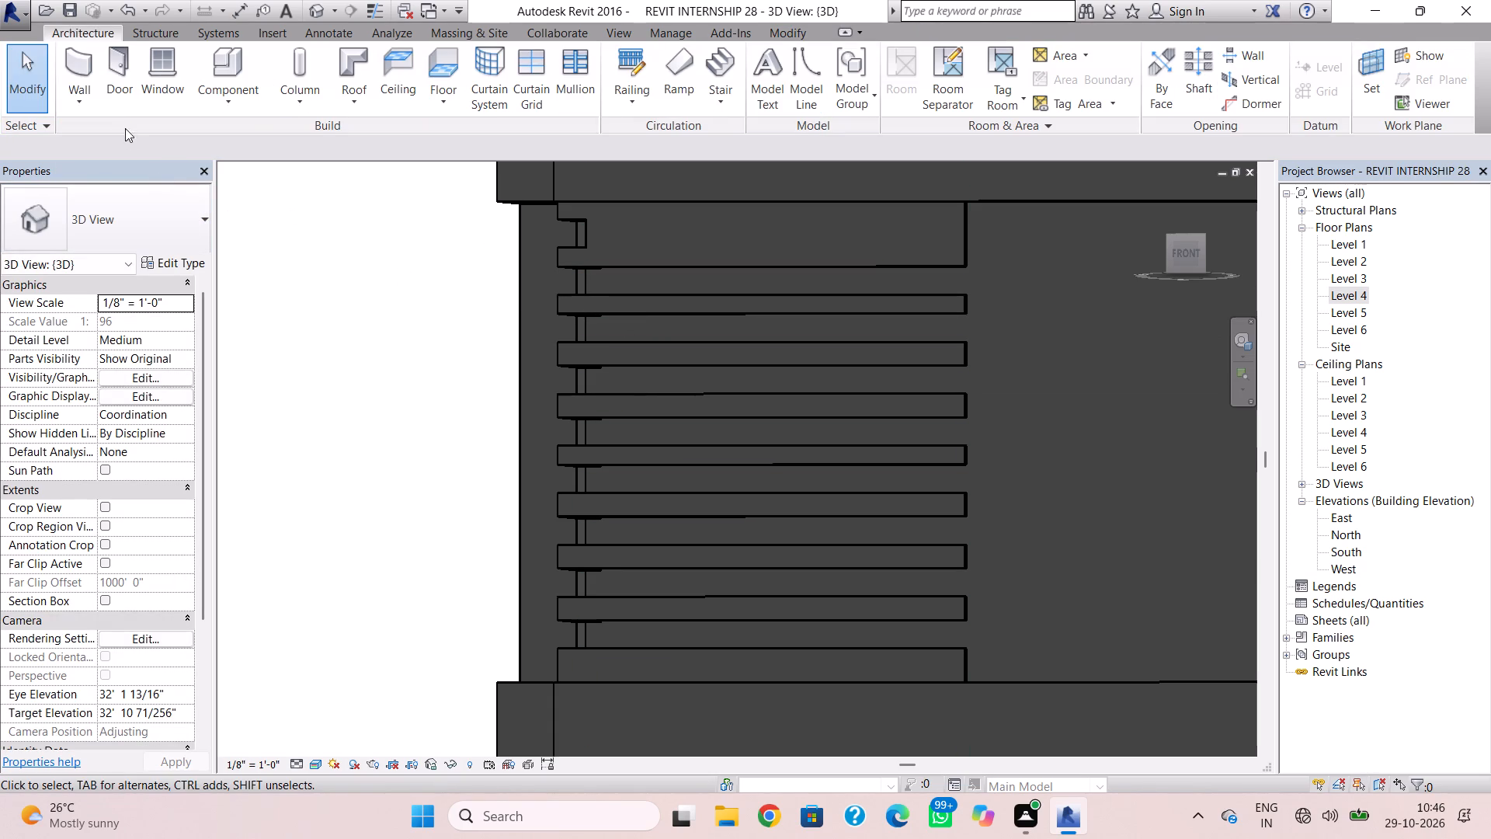
click(96, 109)
click(120, 294)
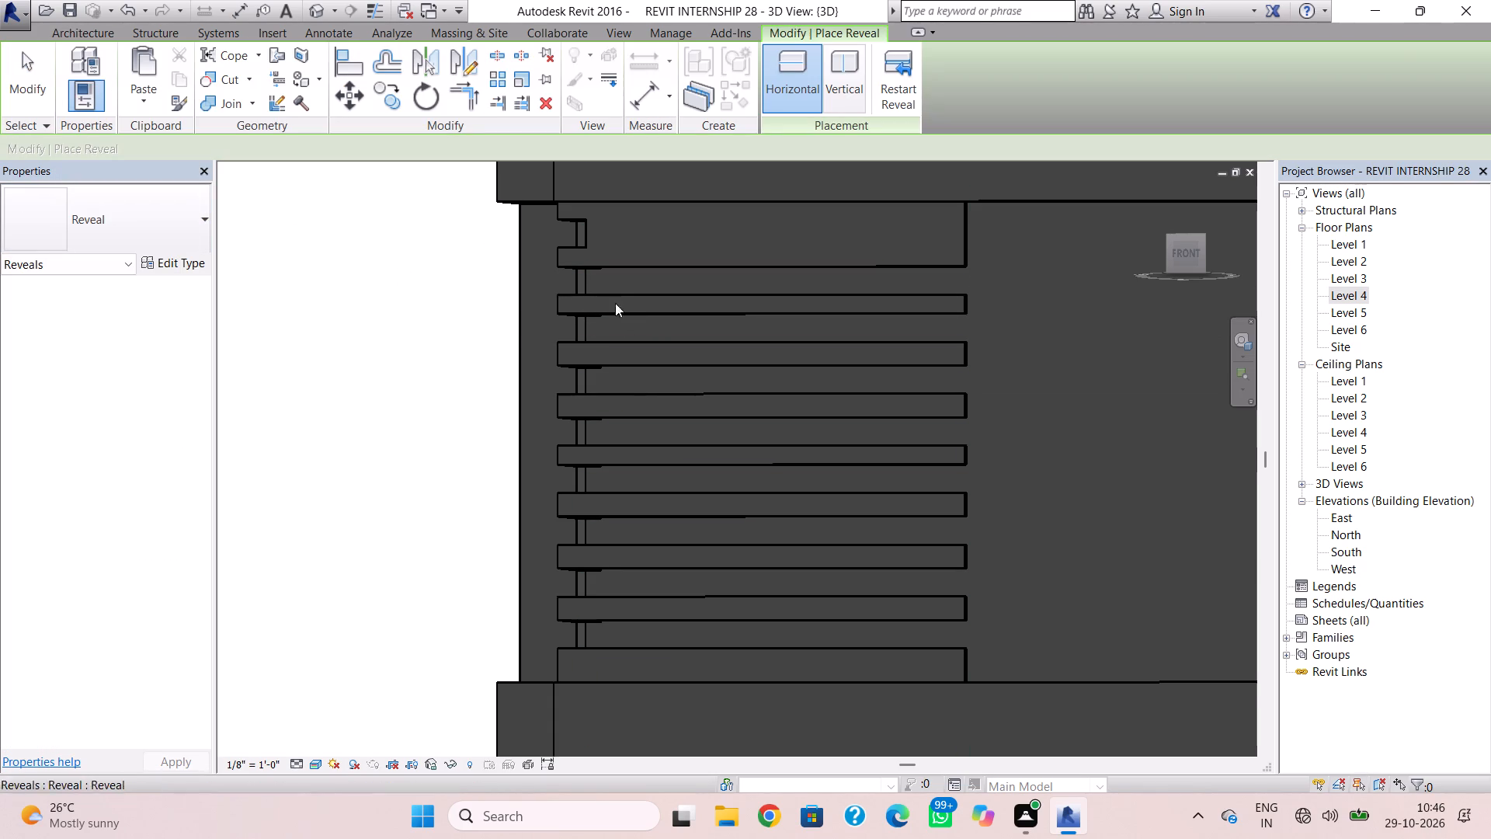
double_click(631, 249)
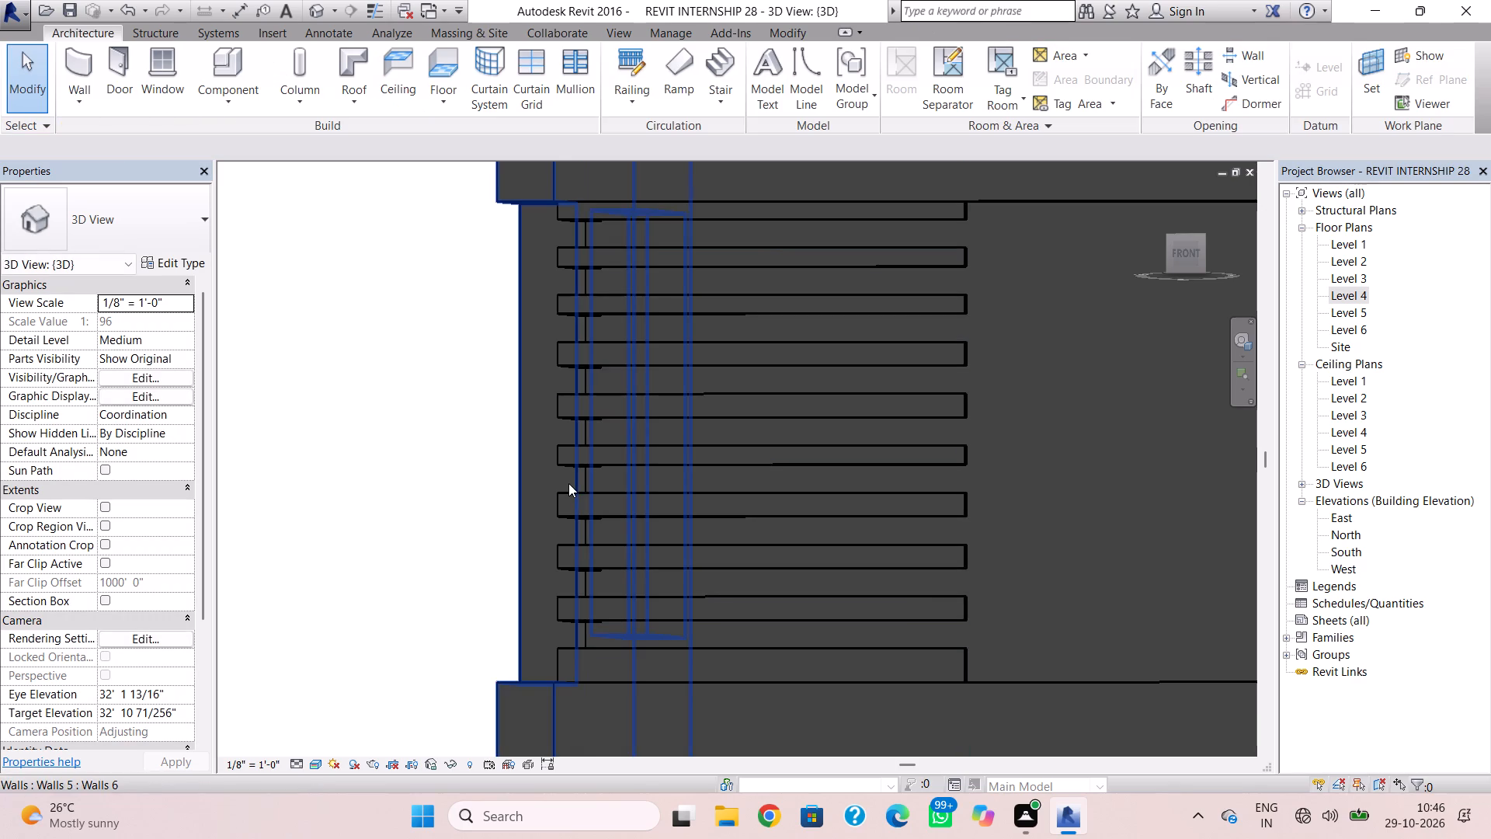
Place three horizontal wall reveals on the front corner wall of the storey above, aligned with the side wall's three lowest notches.
scroll(568, 483, down, 3)
middle_drag(581, 609, 568, 674)
middle_drag(620, 315, 563, 642)
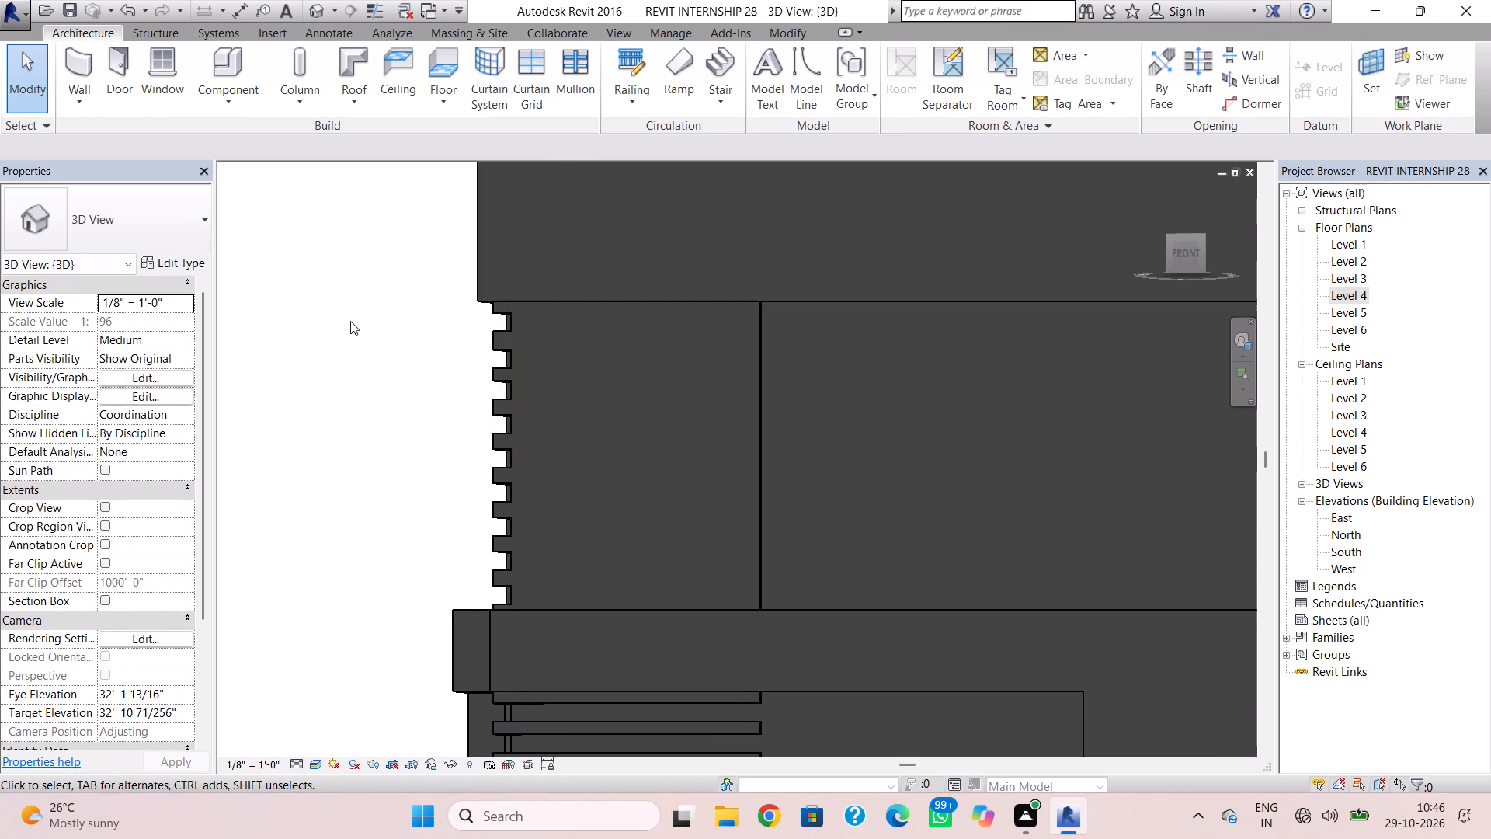
click(70, 108)
click(128, 291)
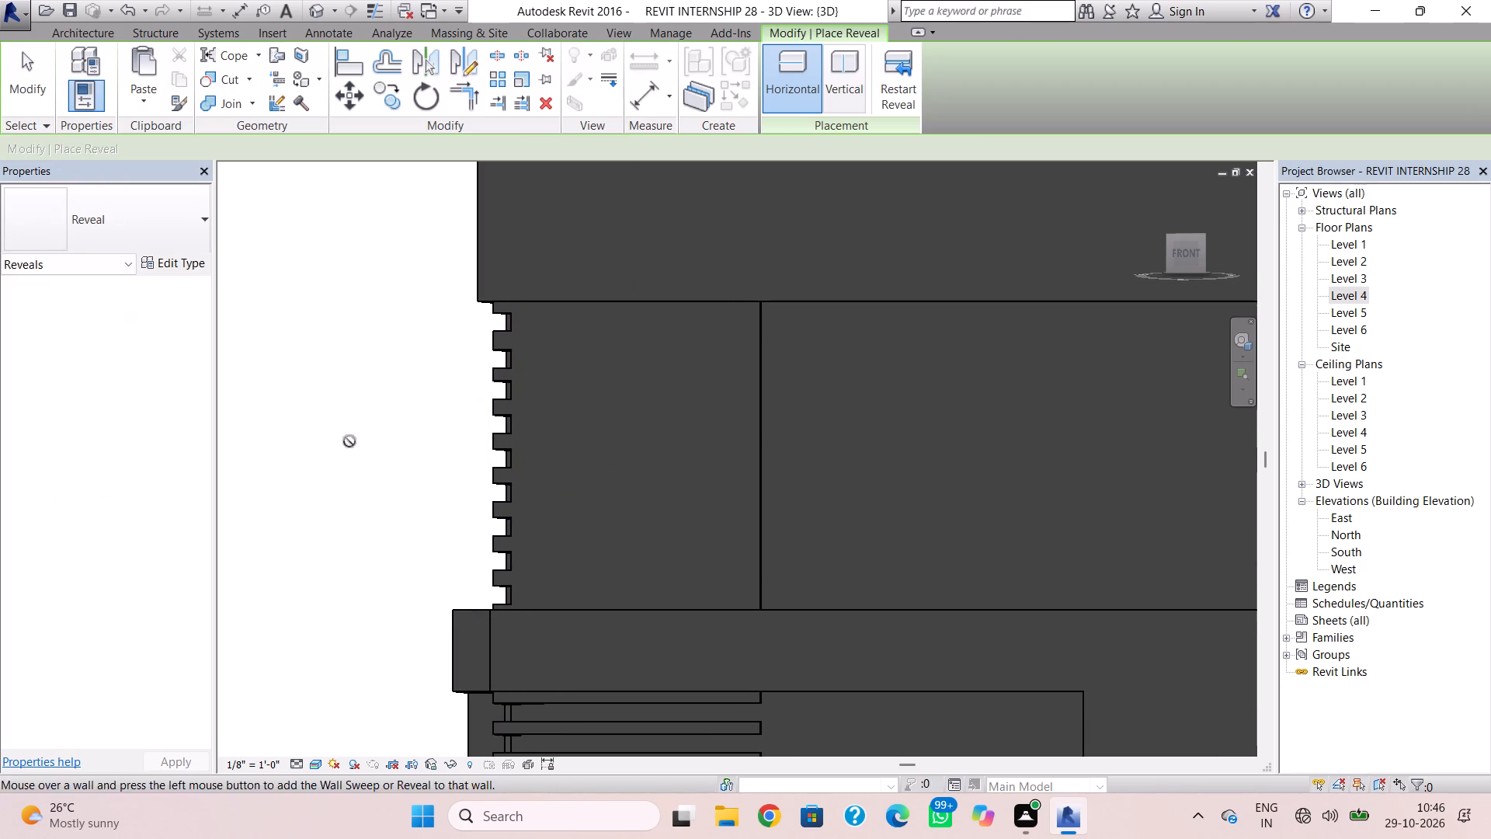
double_click(548, 604)
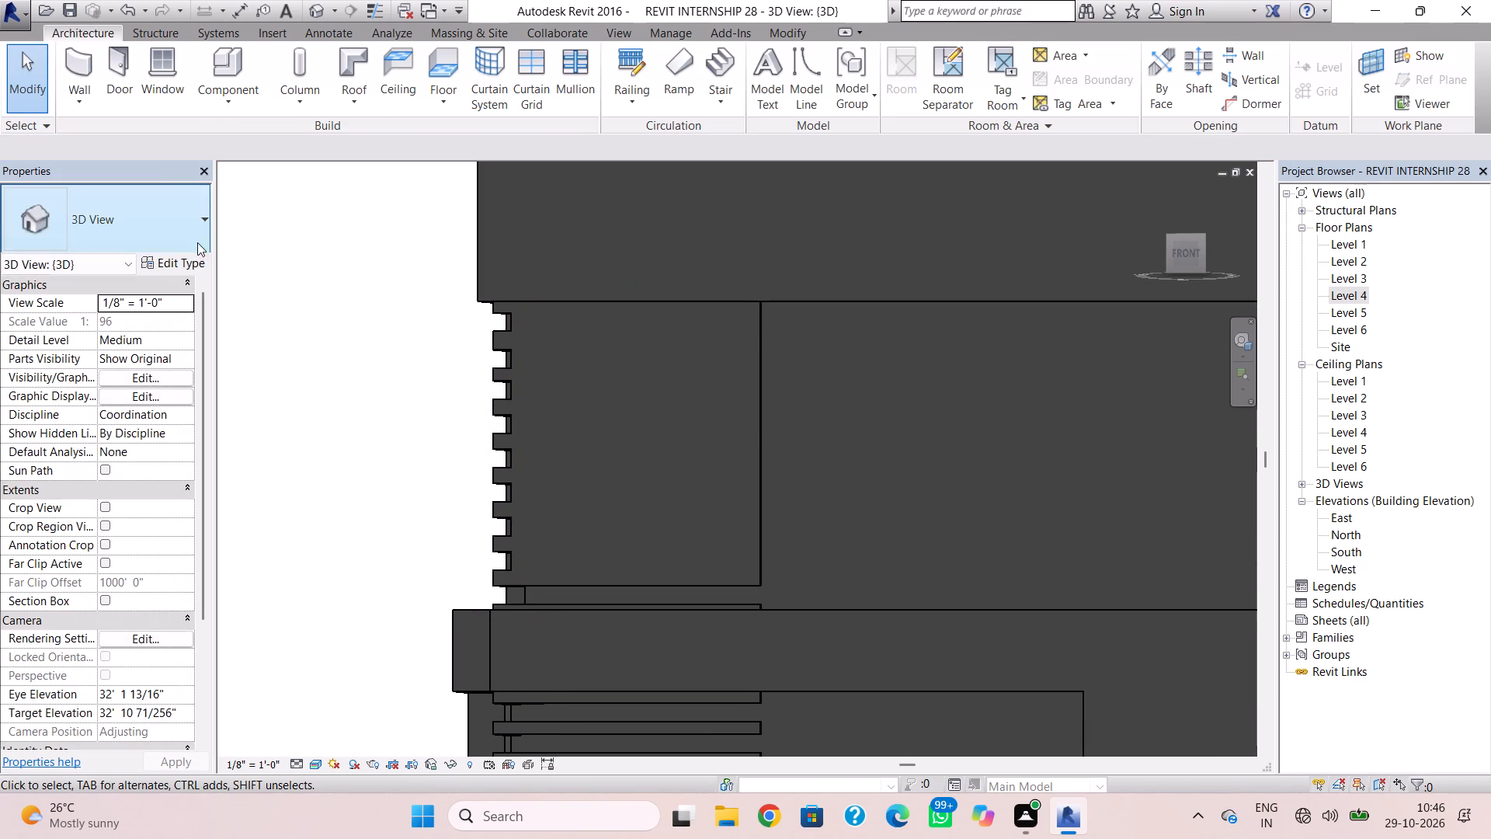
click(86, 108)
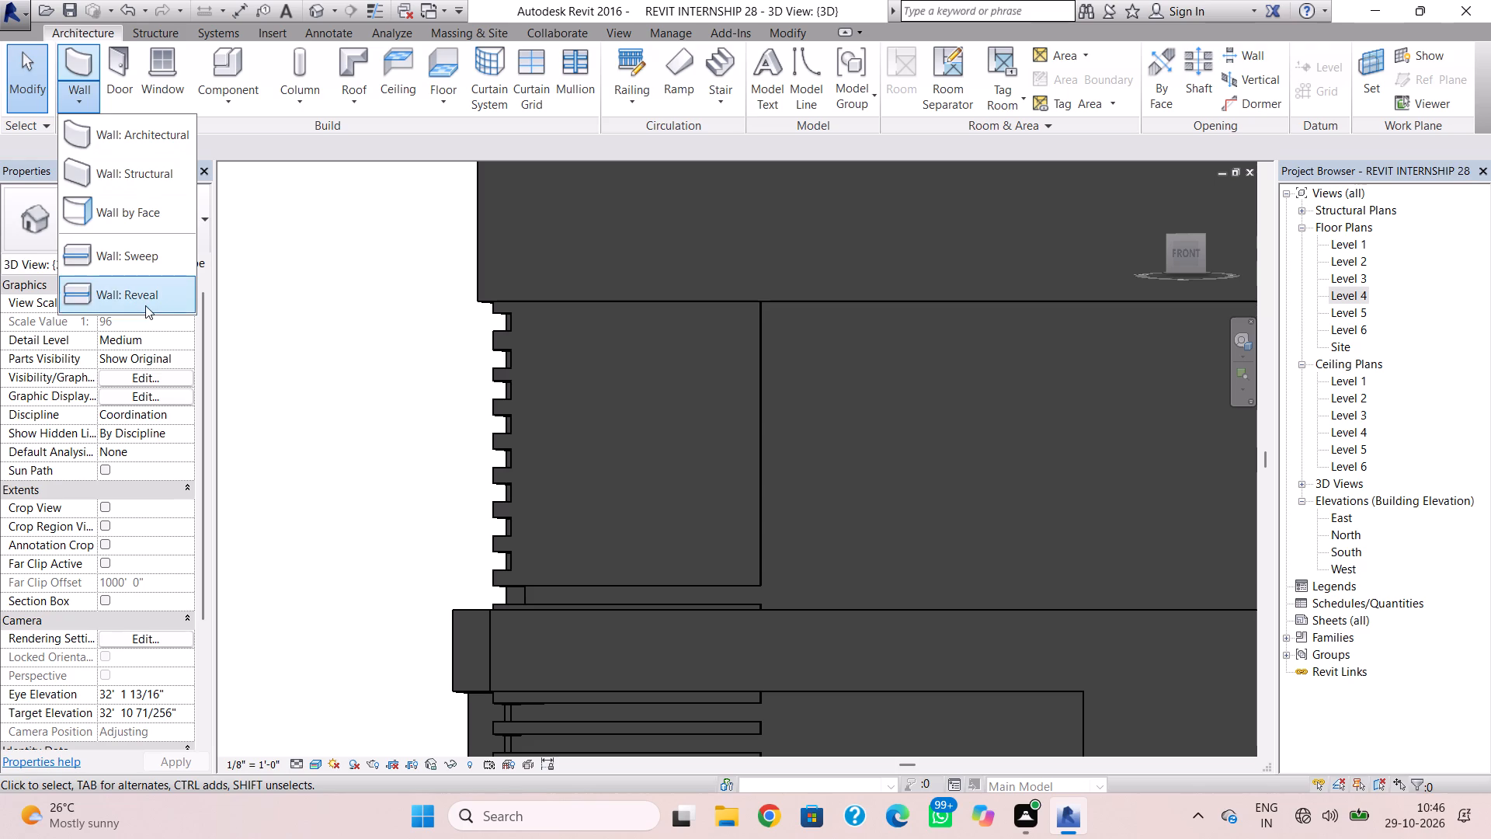
click(145, 305)
double_click(540, 572)
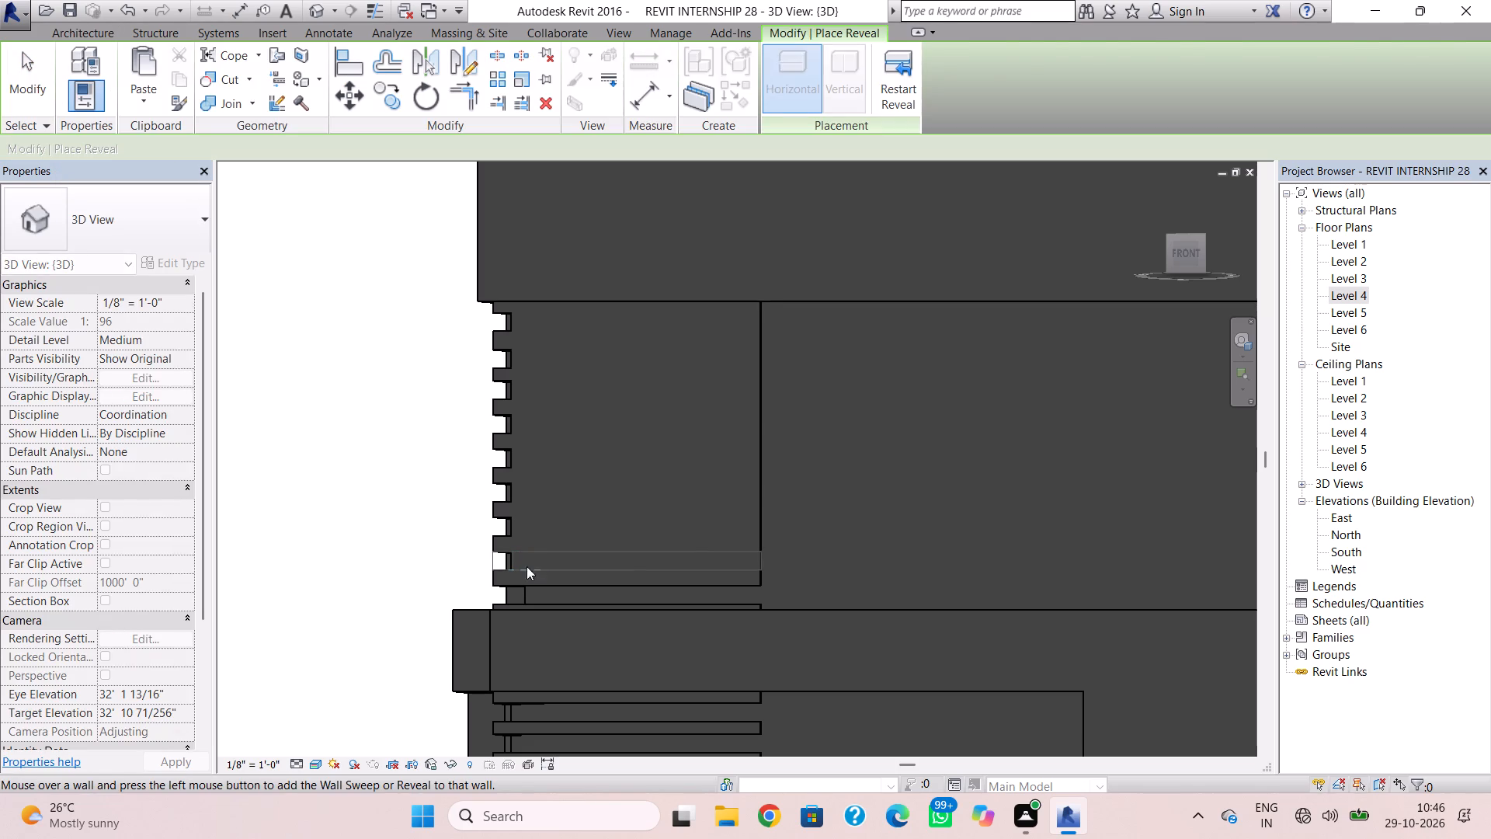
click(90, 106)
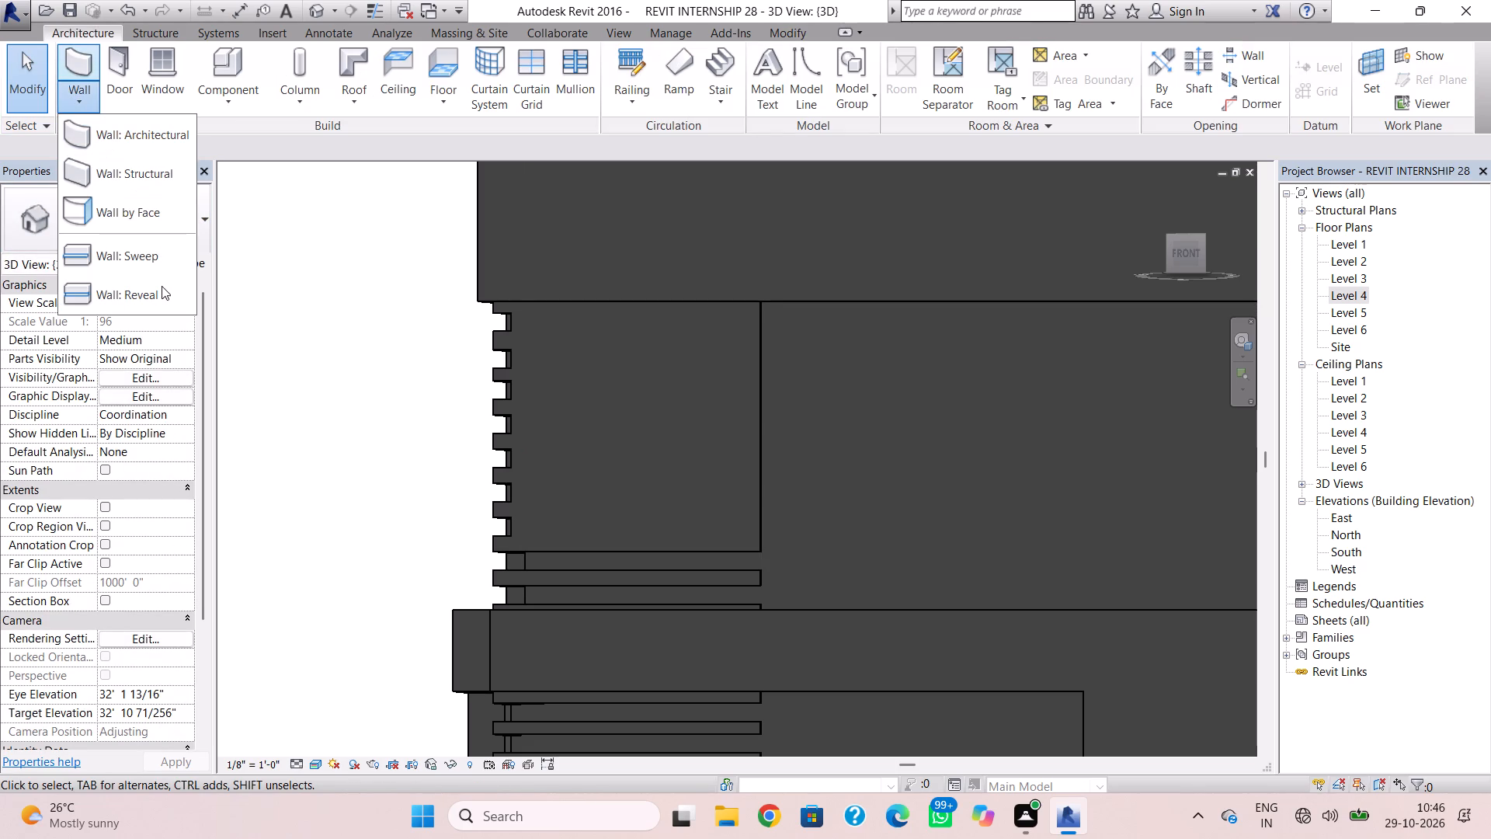
click(162, 286)
double_click(546, 545)
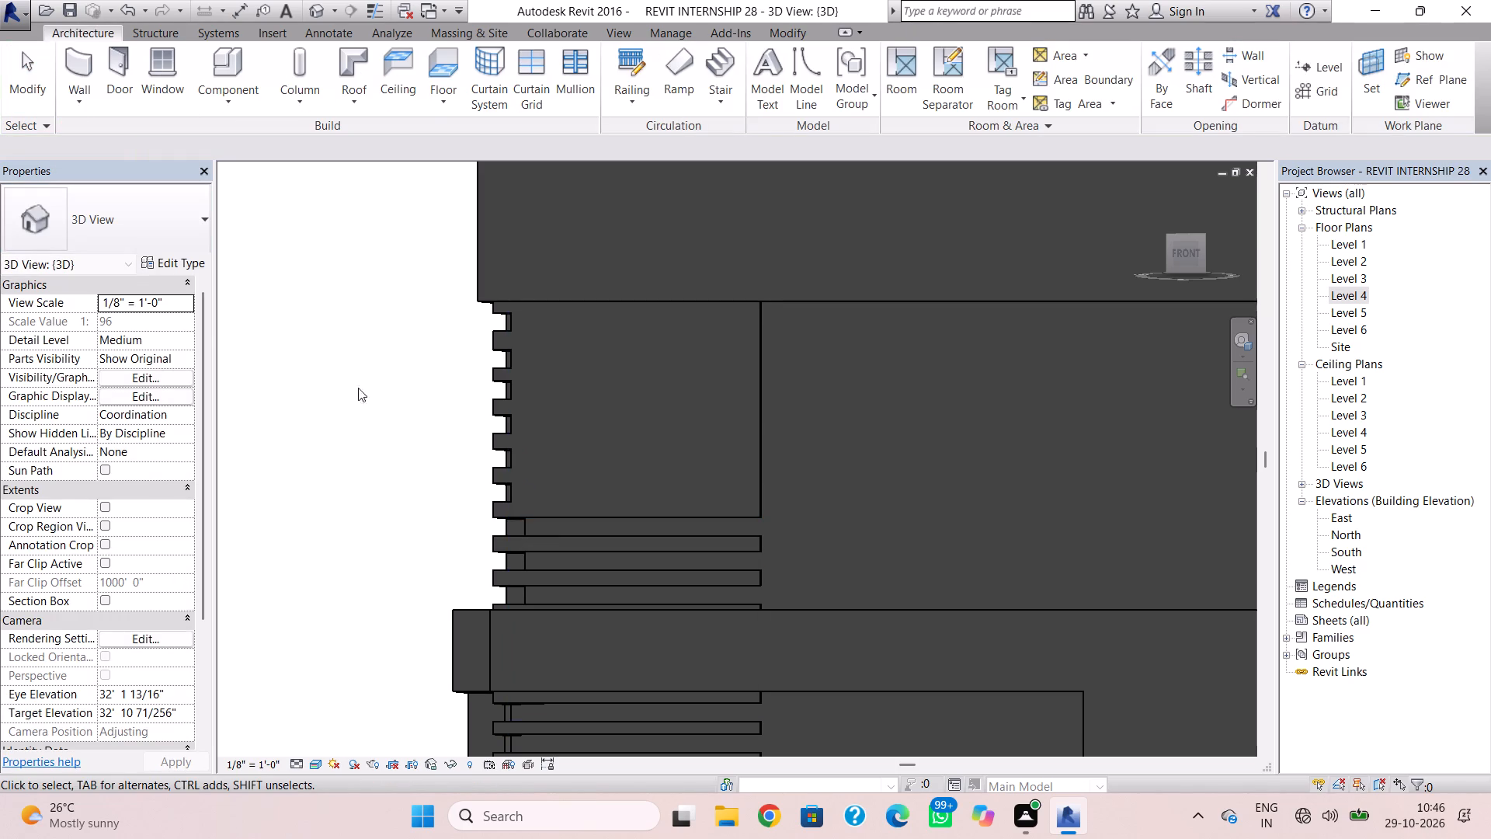
Place three more horizontal wall reveals on this corner wall, aligned with the side wall's fourth, fifth and sixth notches from the bottom.
click(83, 103)
click(133, 298)
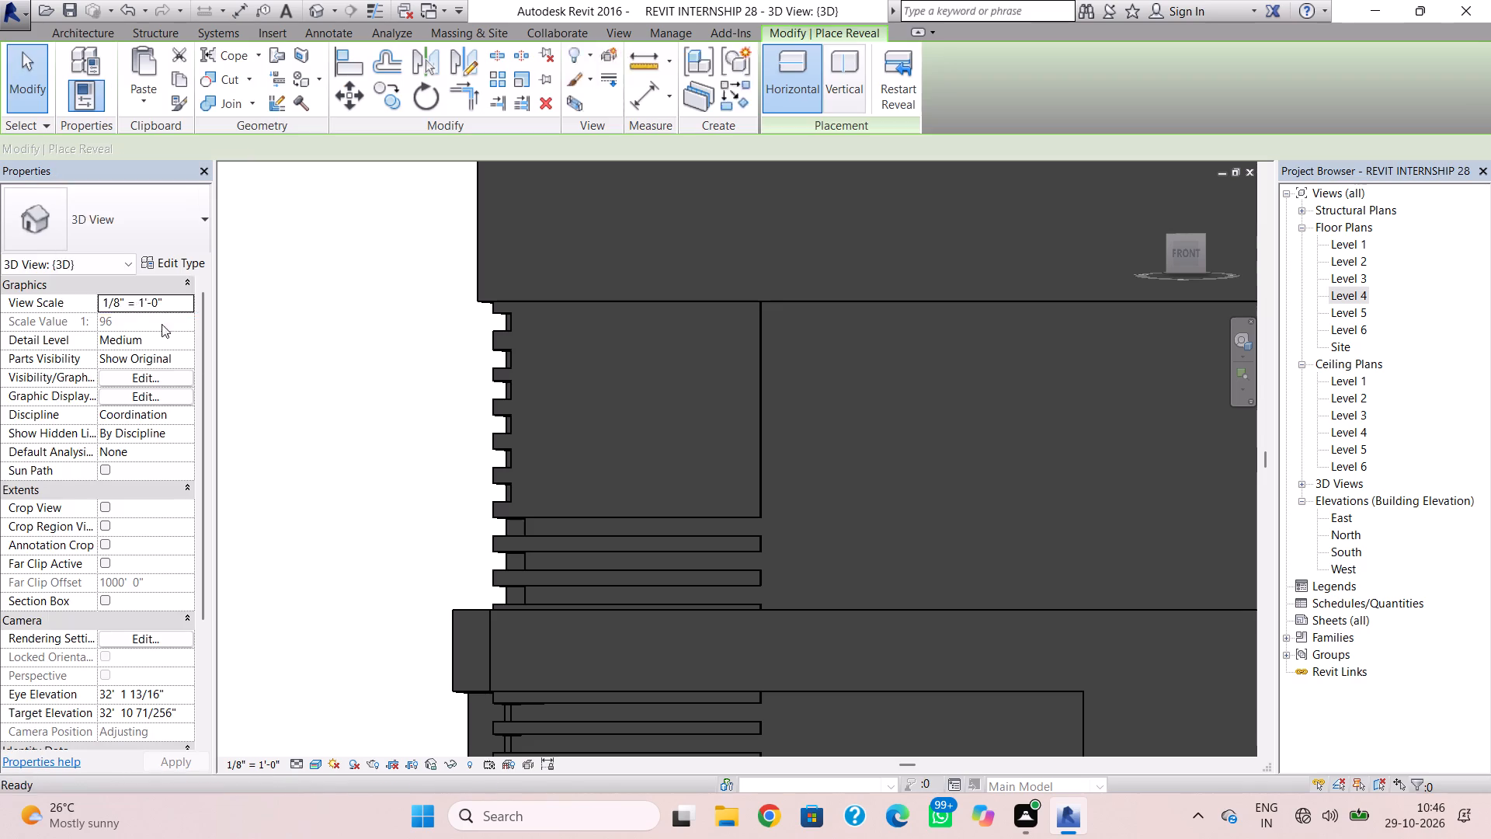
double_click(530, 503)
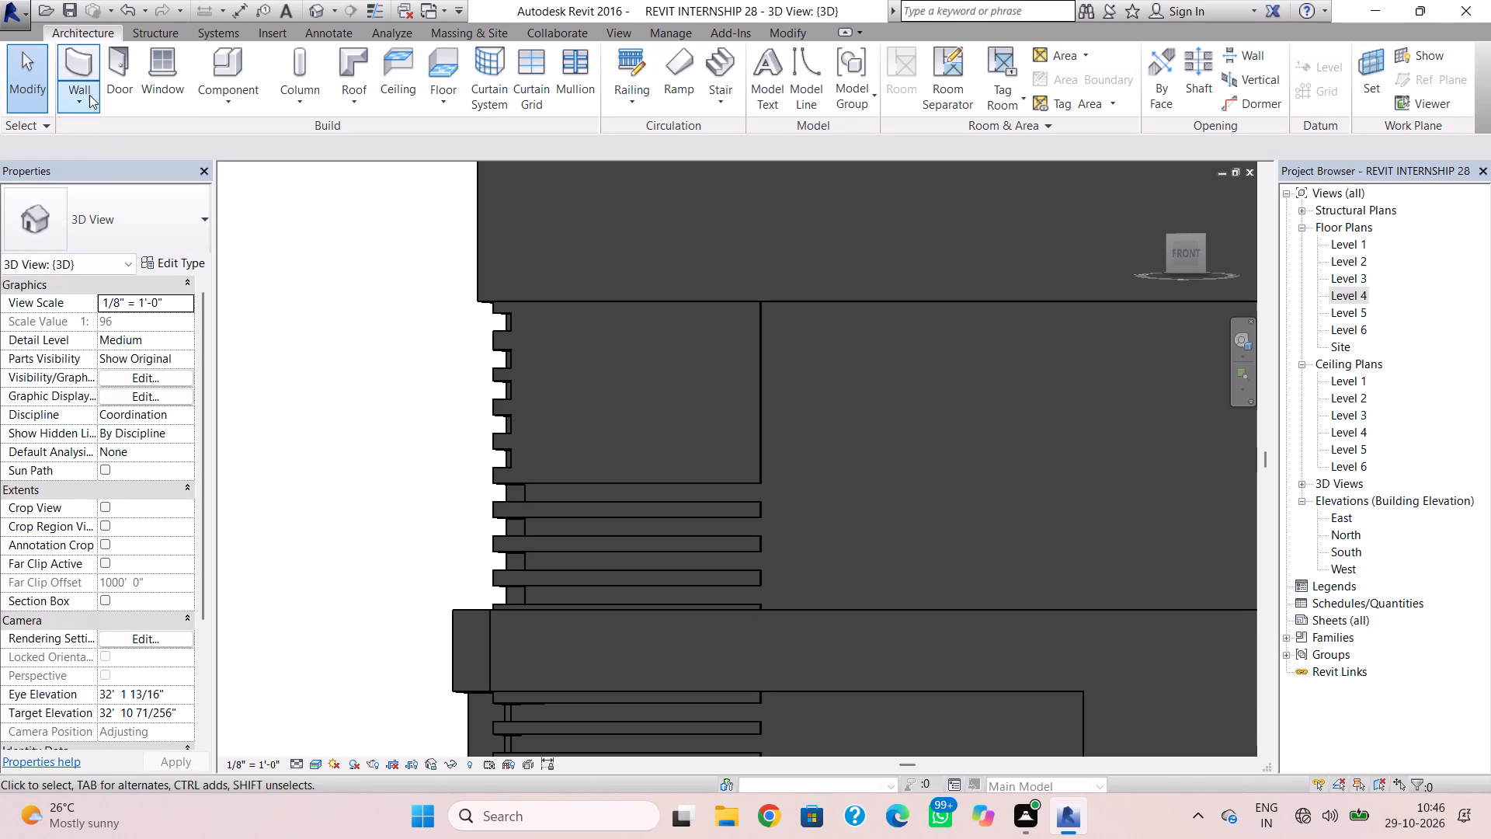
click(87, 91)
click(118, 299)
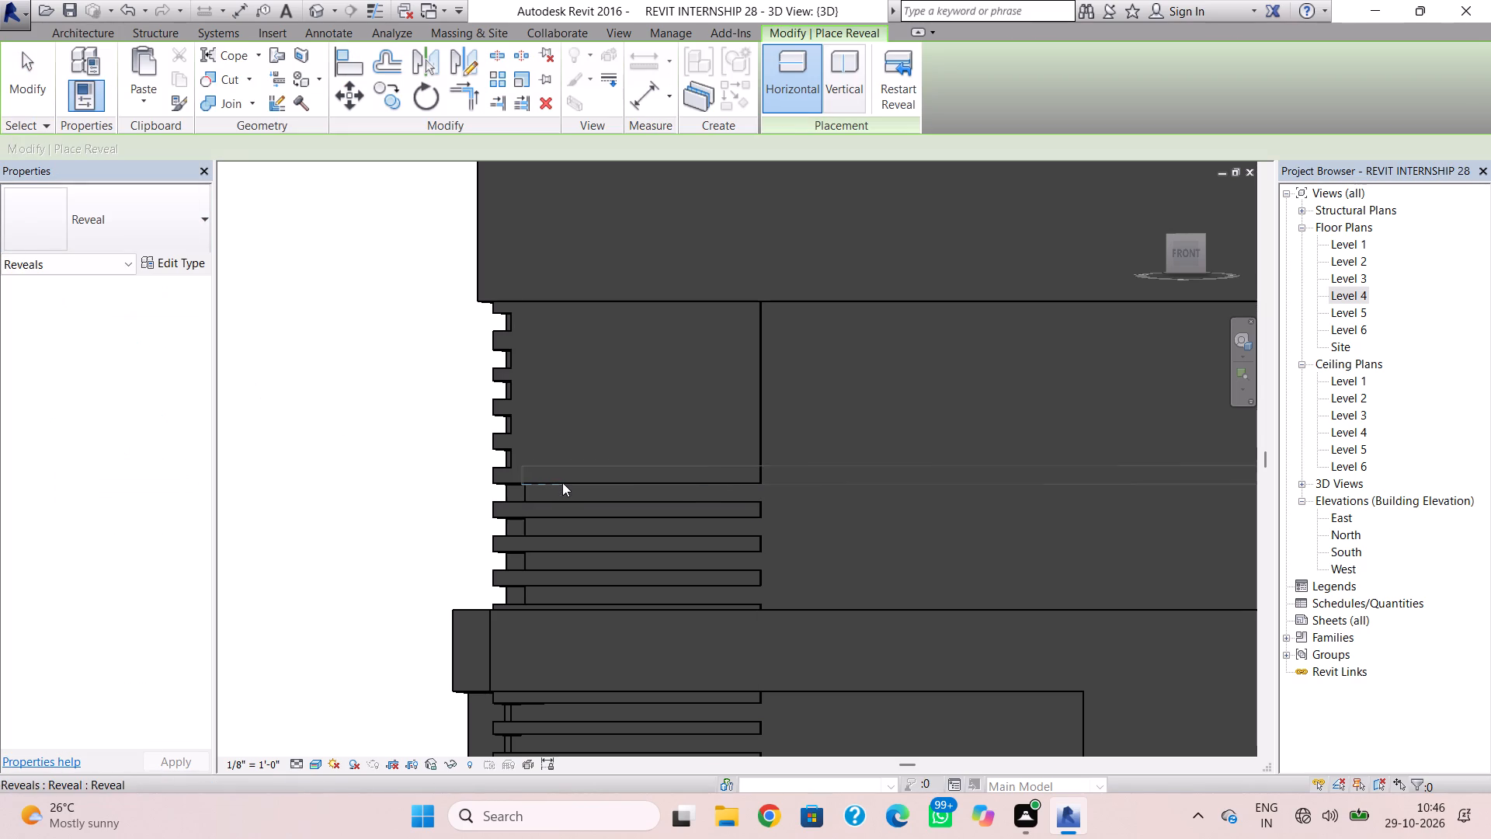
double_click(562, 470)
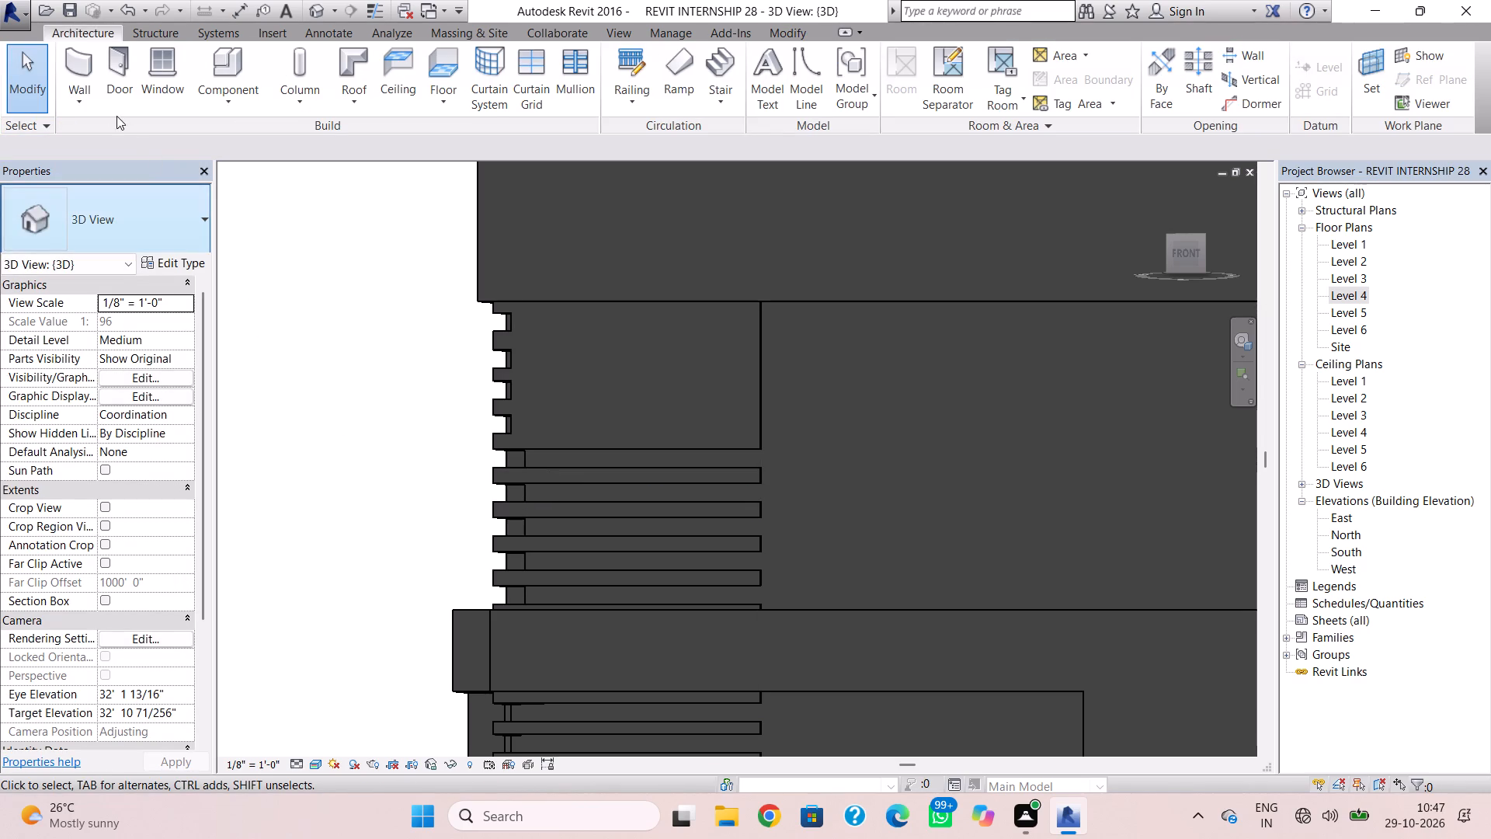
click(93, 105)
drag(187, 292, 203, 303)
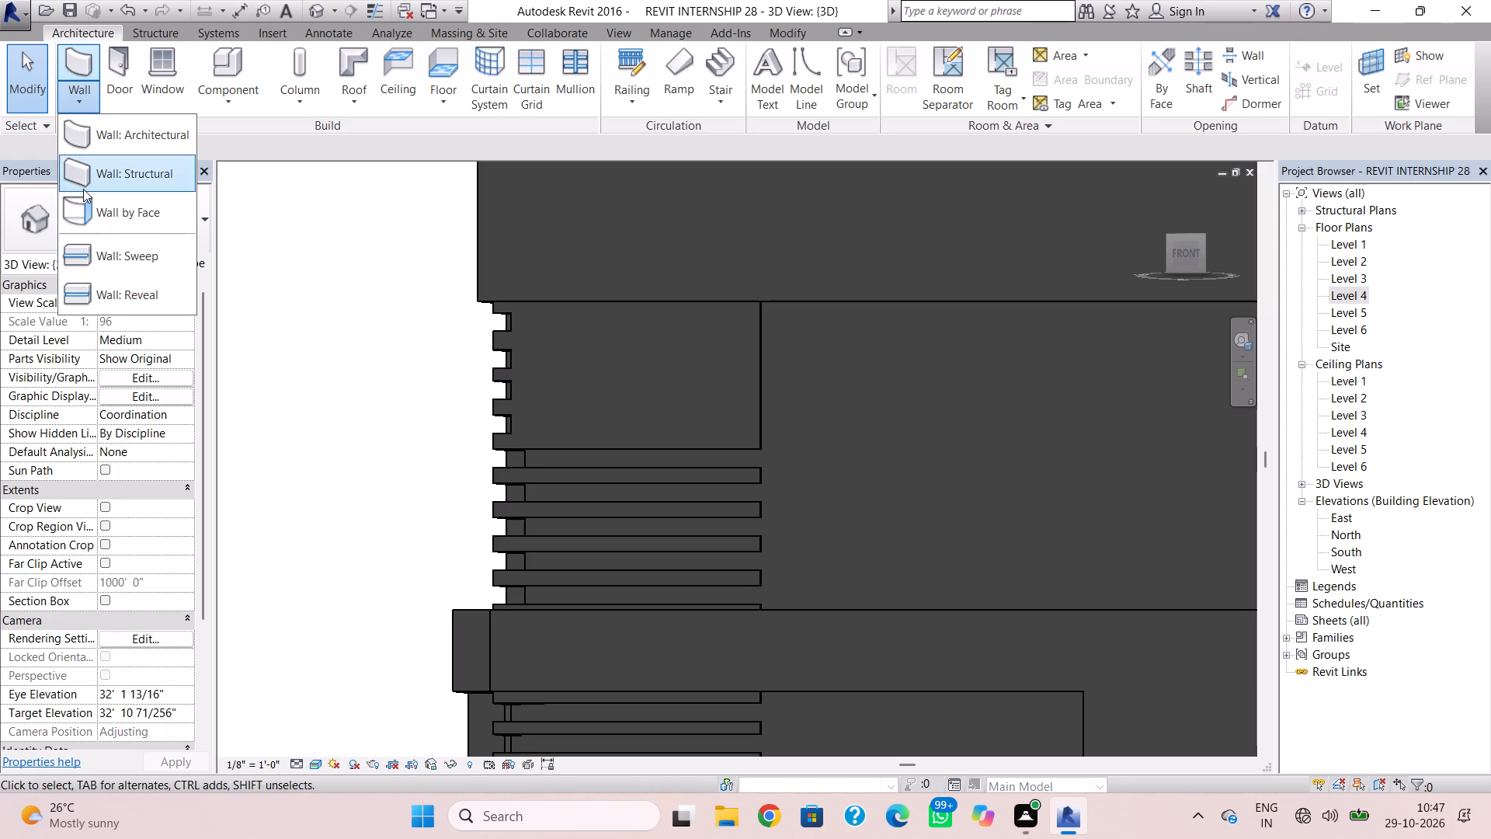
click(147, 294)
click(544, 428)
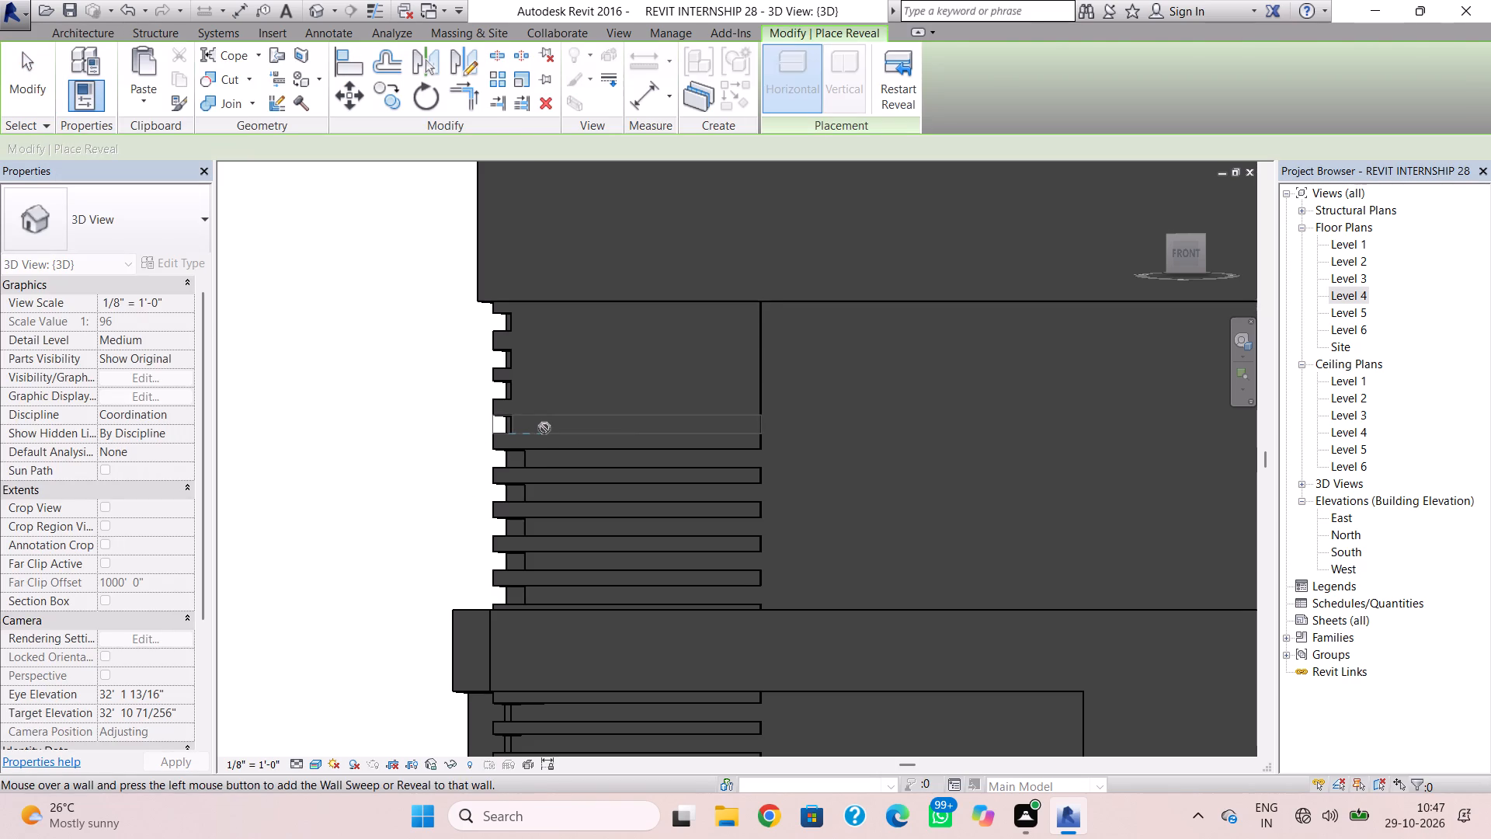
click(544, 428)
Complete this corner wall with three horizontal wall reveals at the seventh, eighth and ninth notches, the topmost just beneath the projecting band.
click(91, 109)
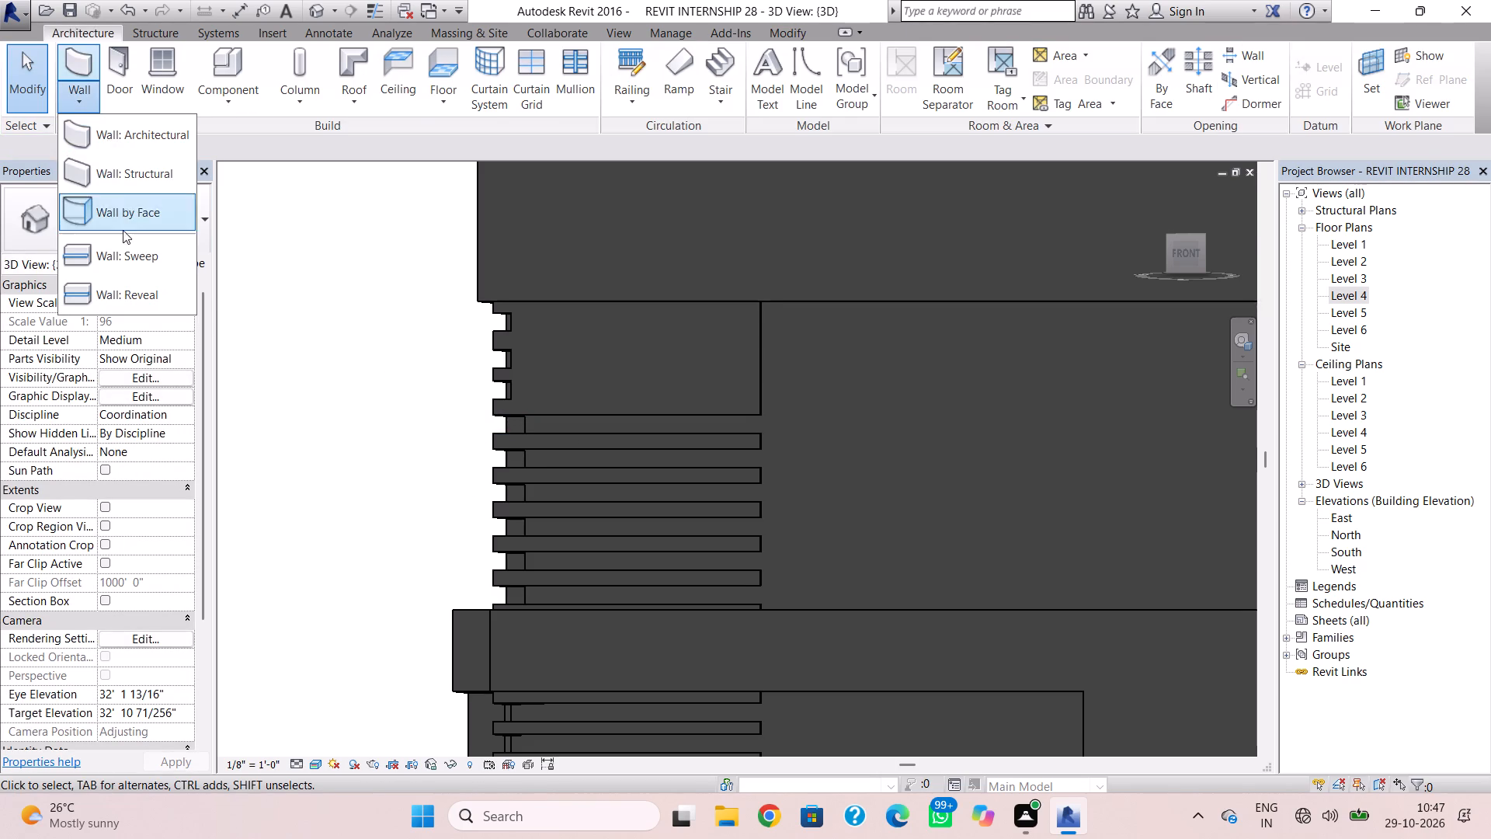
click(136, 294)
double_click(542, 405)
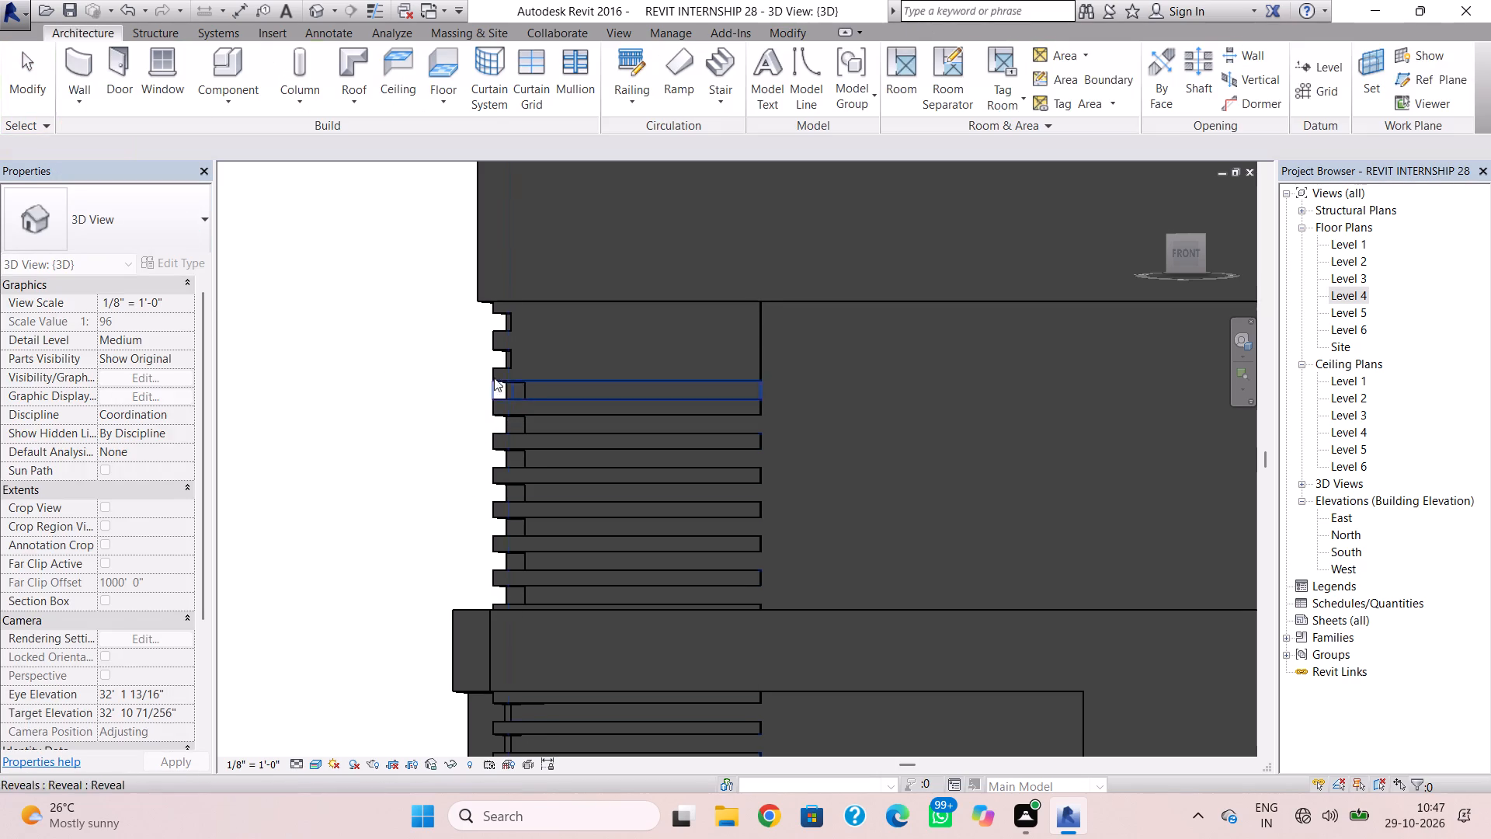
click(81, 112)
click(144, 287)
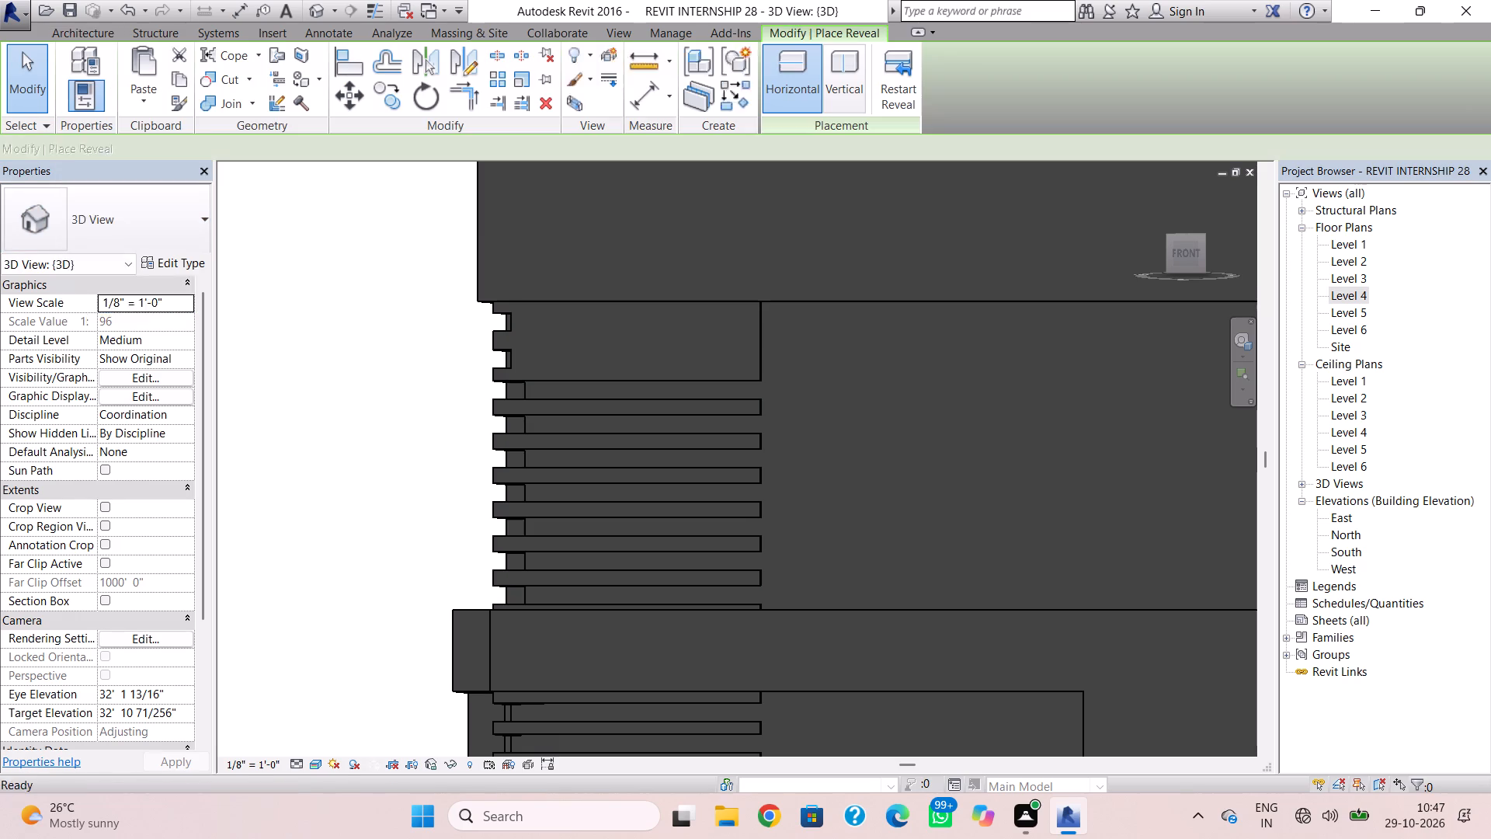
double_click(539, 371)
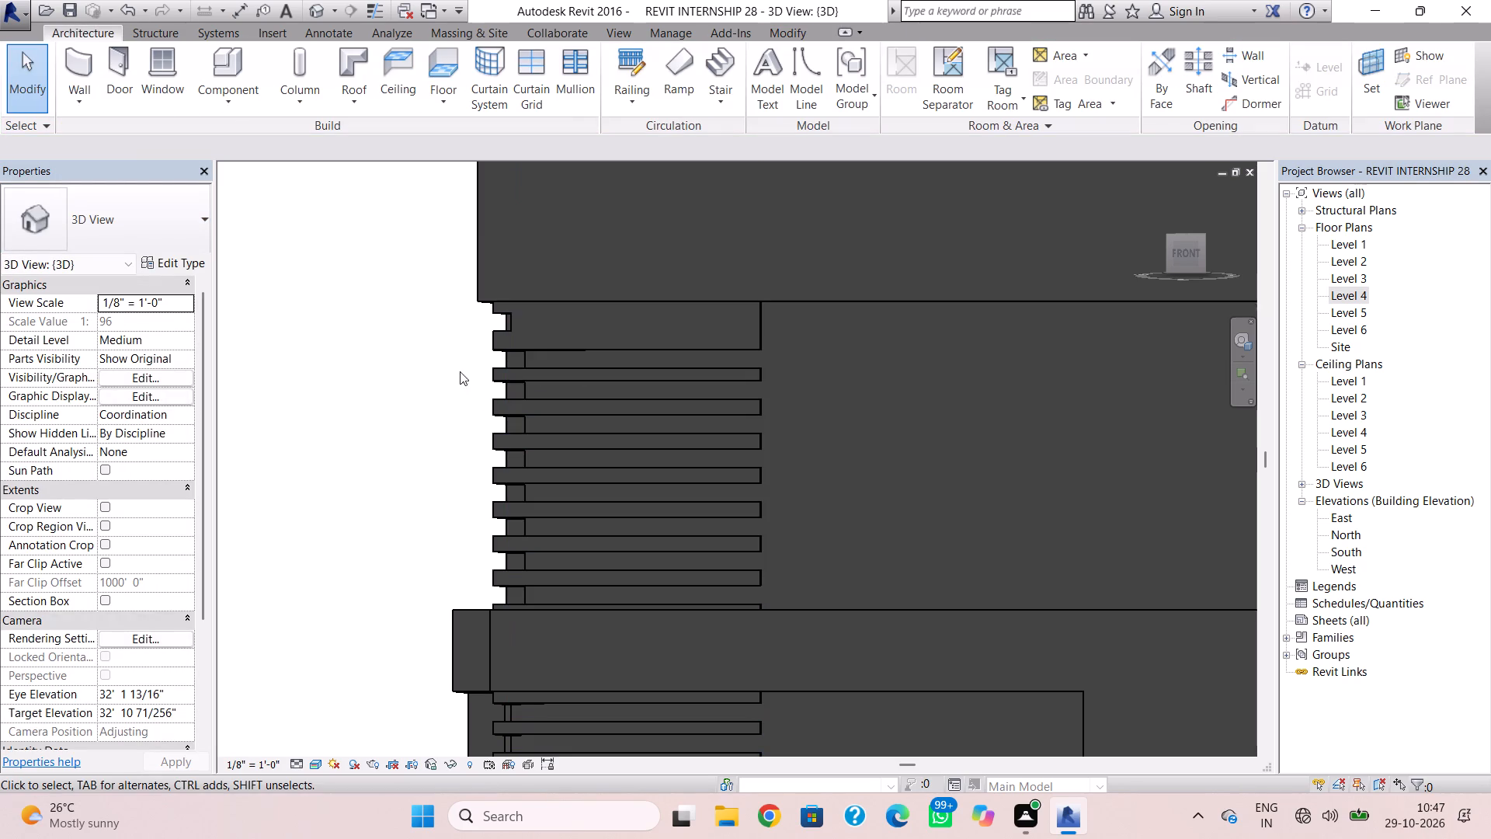
click(85, 99)
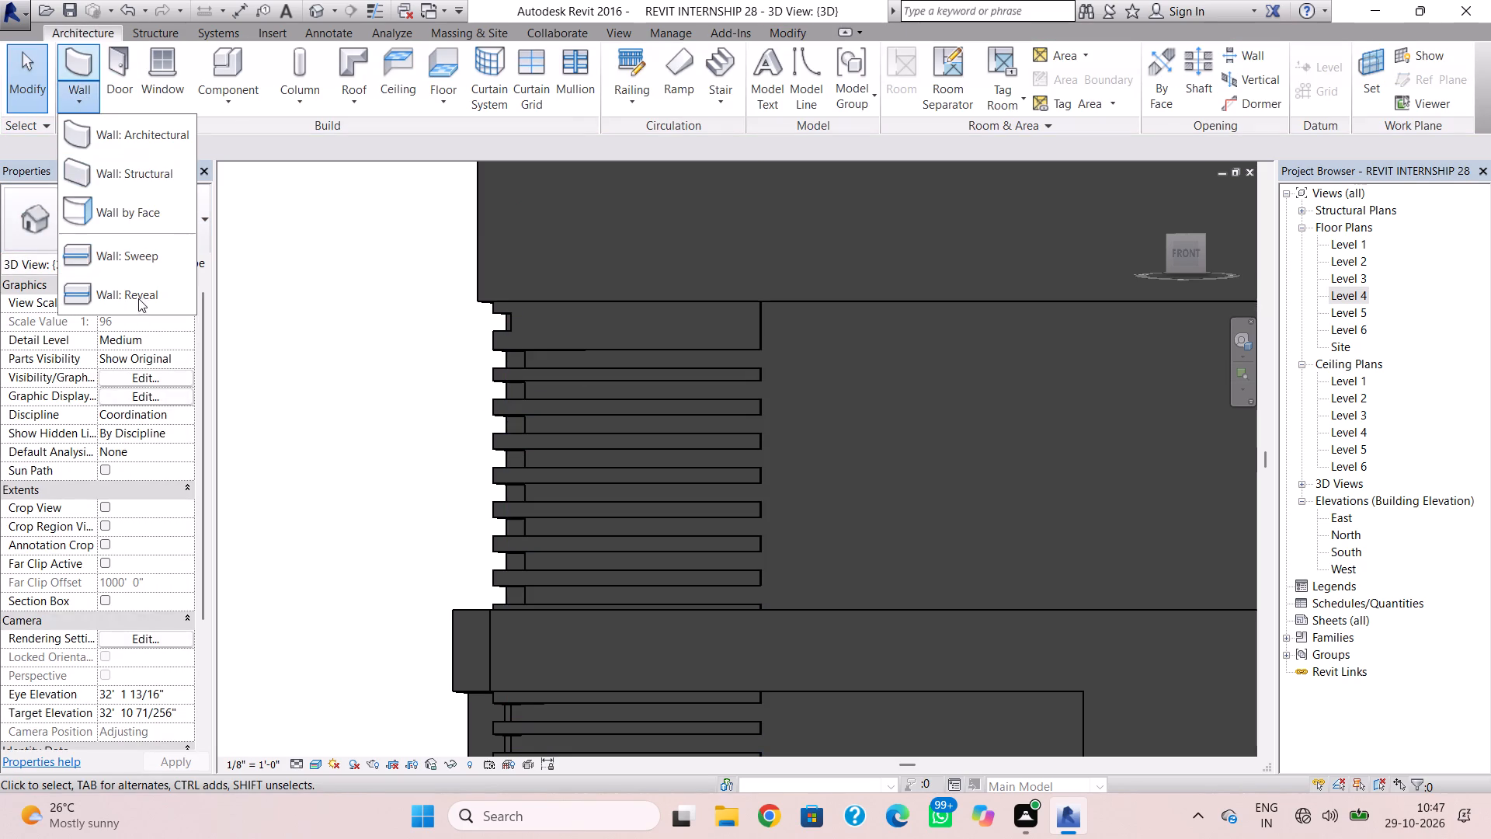
click(138, 299)
double_click(530, 327)
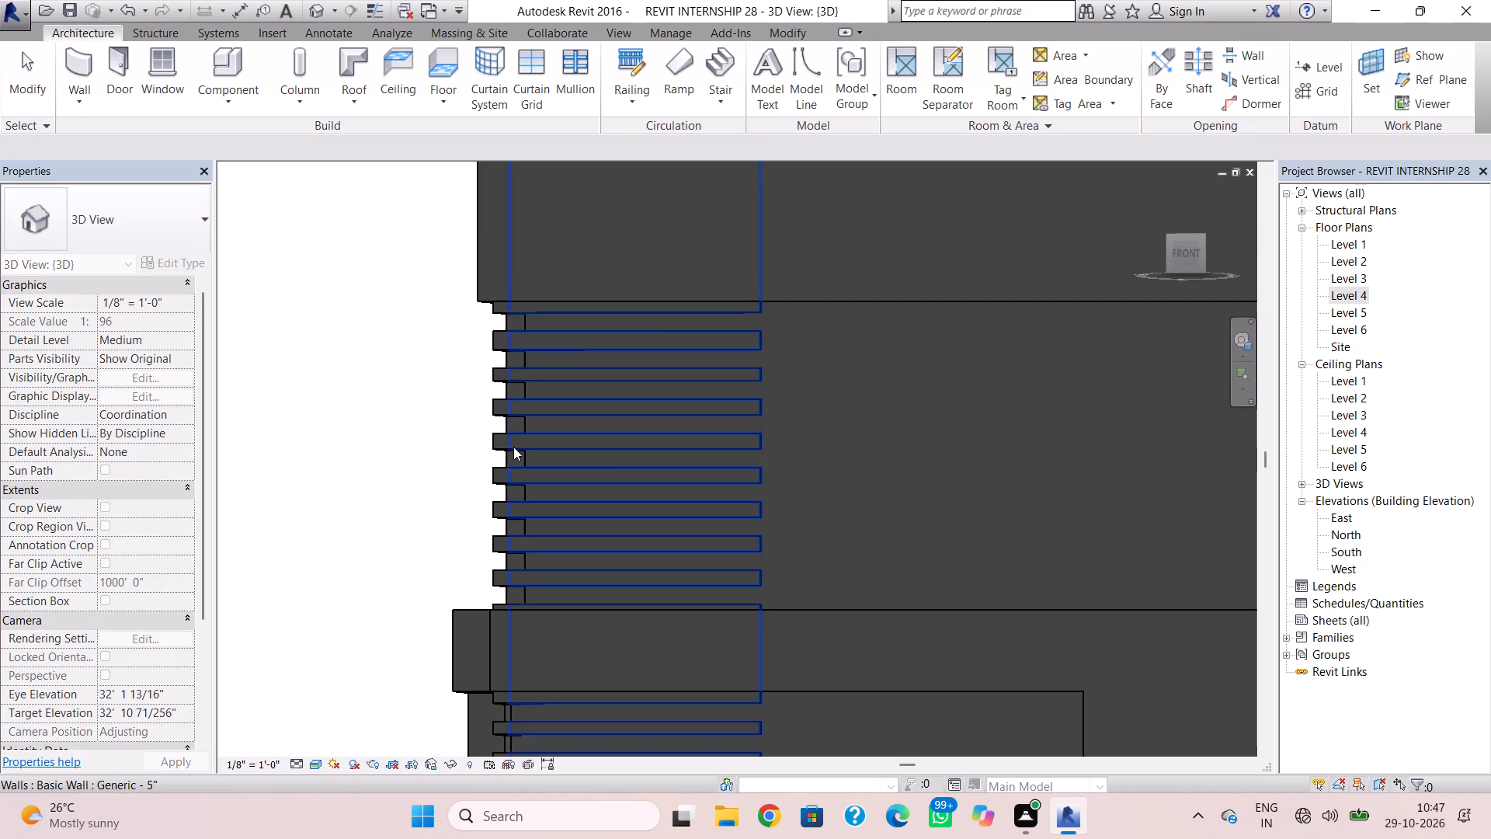
Place two horizontal wall reveals on the top storey's front corner wall, aligned with the side wall's two lowest notches above the projecting band.
scroll(520, 453, down, 7)
middle_drag(528, 492, 539, 547)
middle_drag(569, 341, 538, 468)
scroll(513, 440, up, 3)
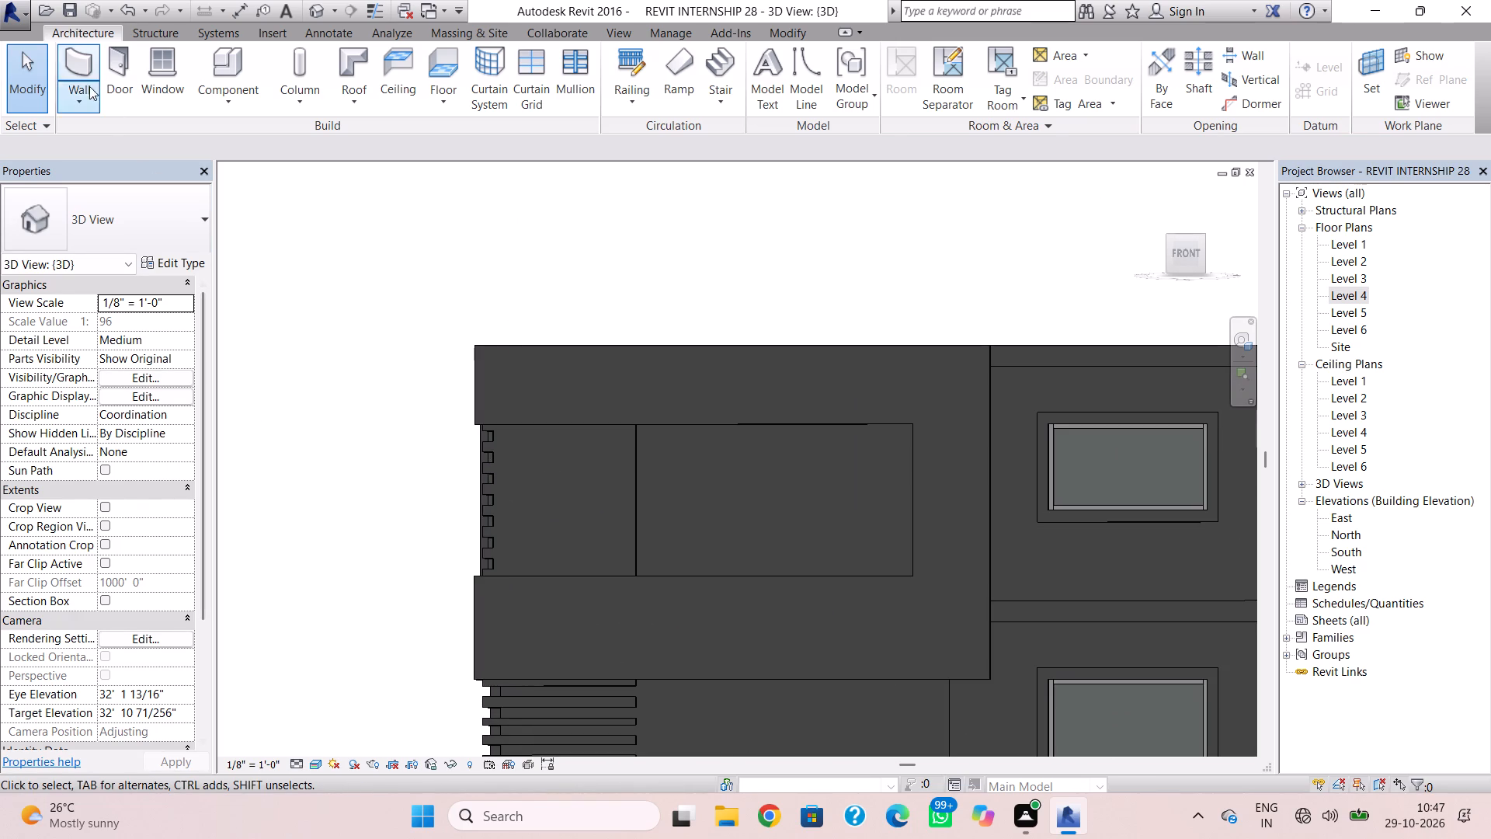
click(87, 101)
click(193, 281)
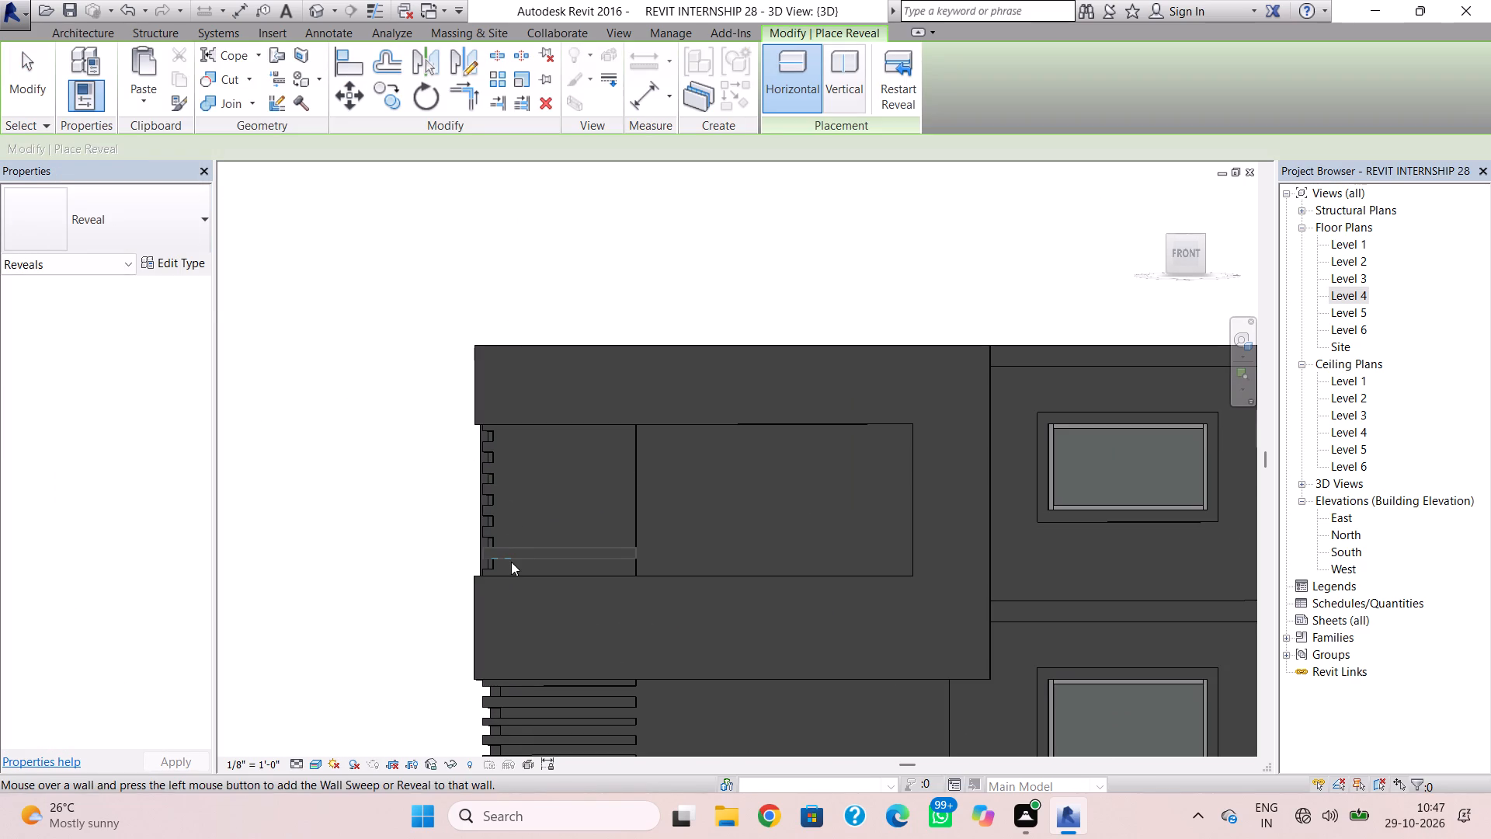
double_click(511, 576)
scroll(509, 559, up, 3)
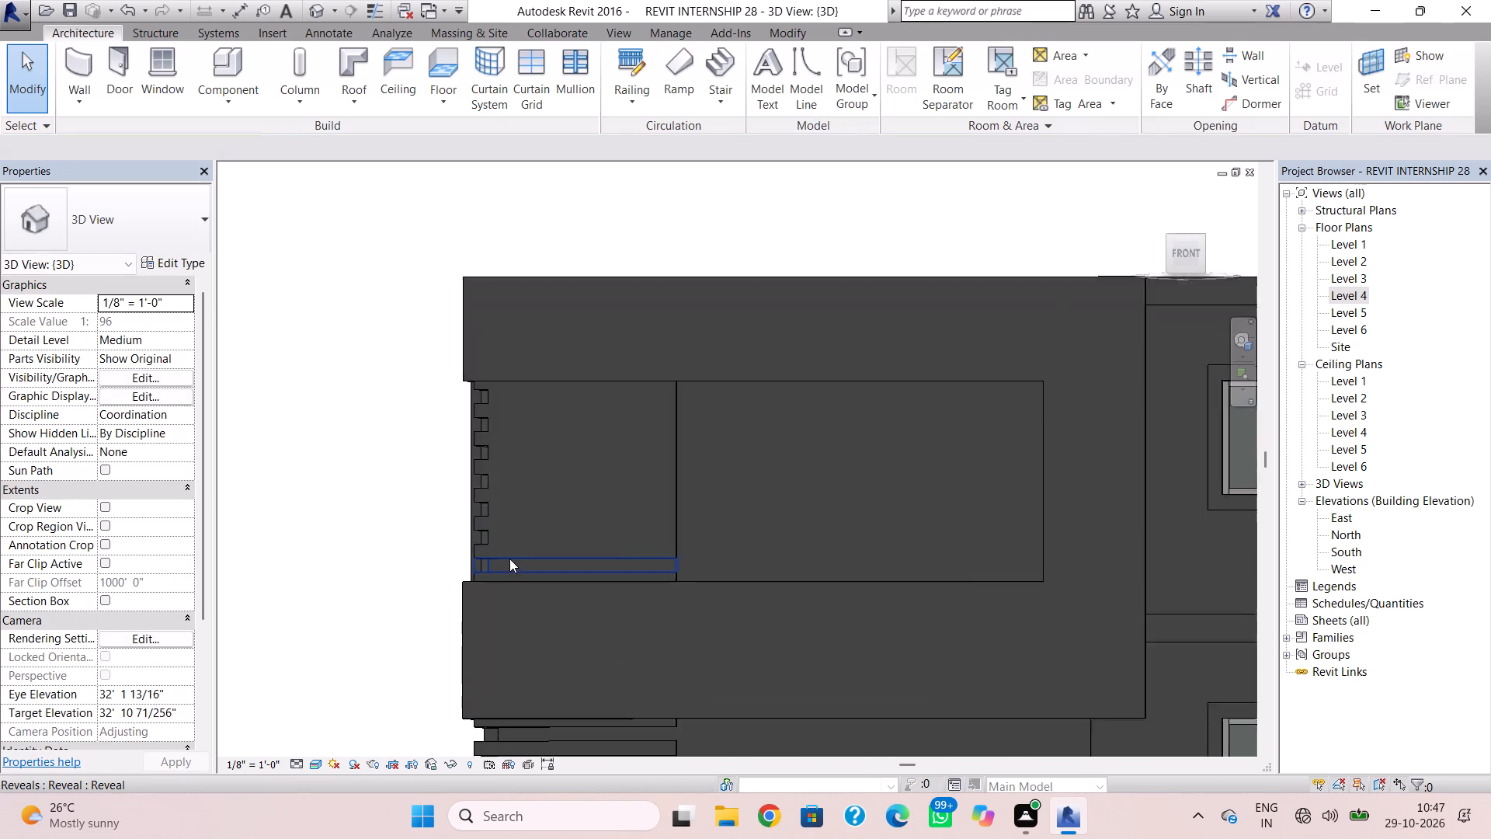
scroll(496, 546, up, 2)
click(77, 92)
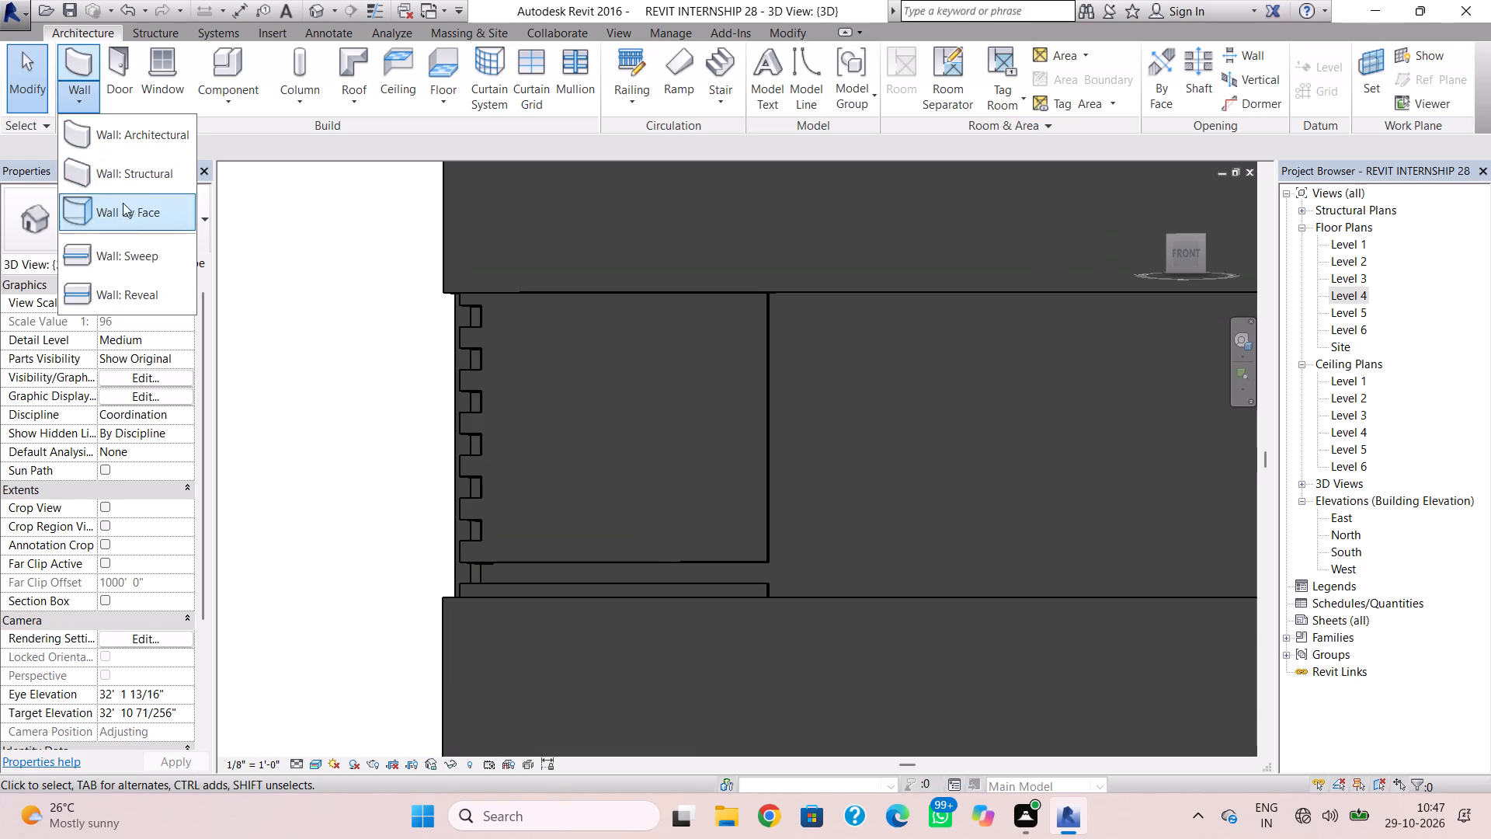
click(128, 284)
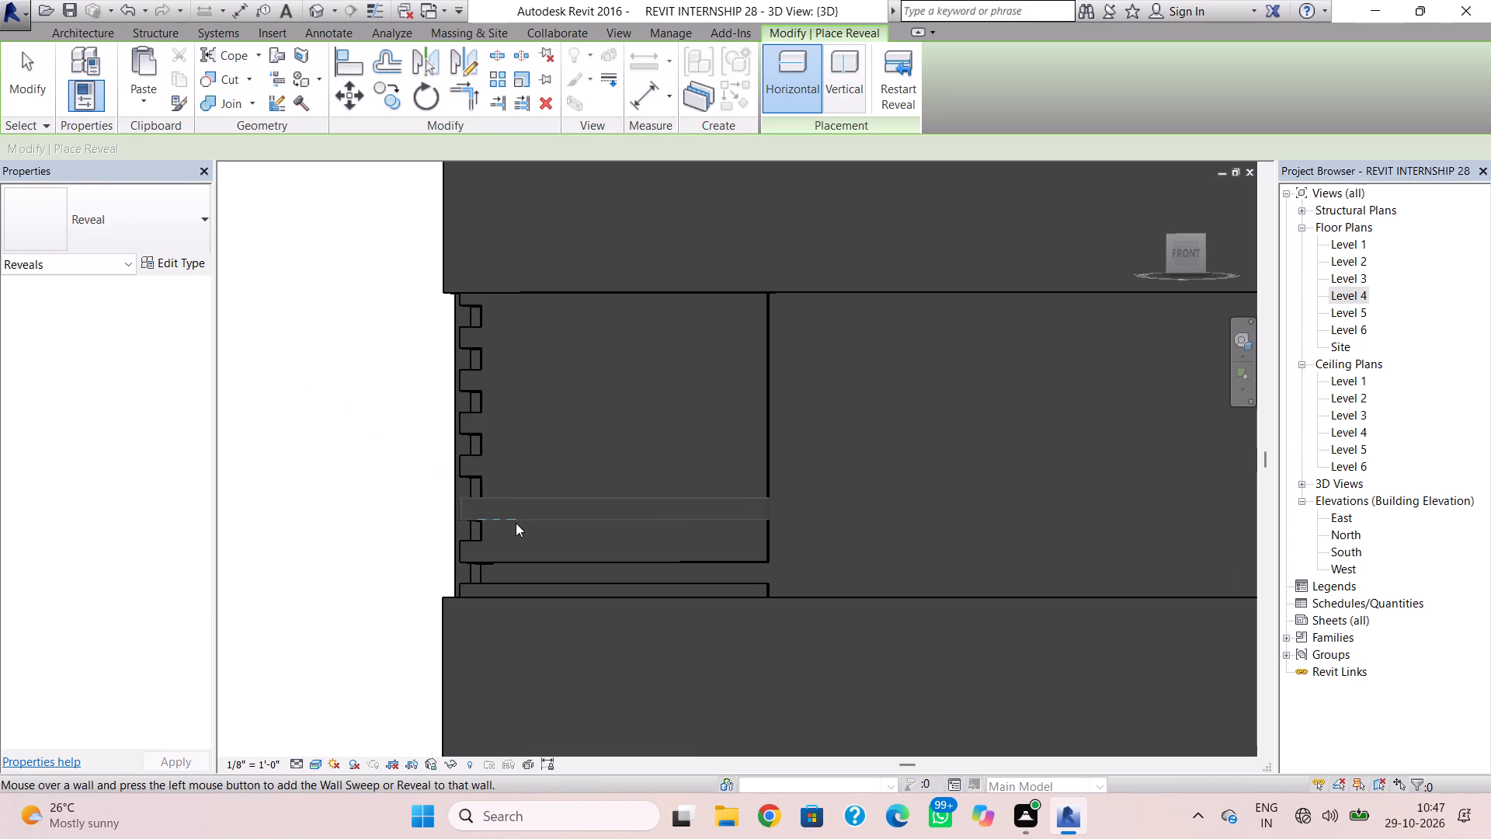
click(516, 539)
click(516, 539)
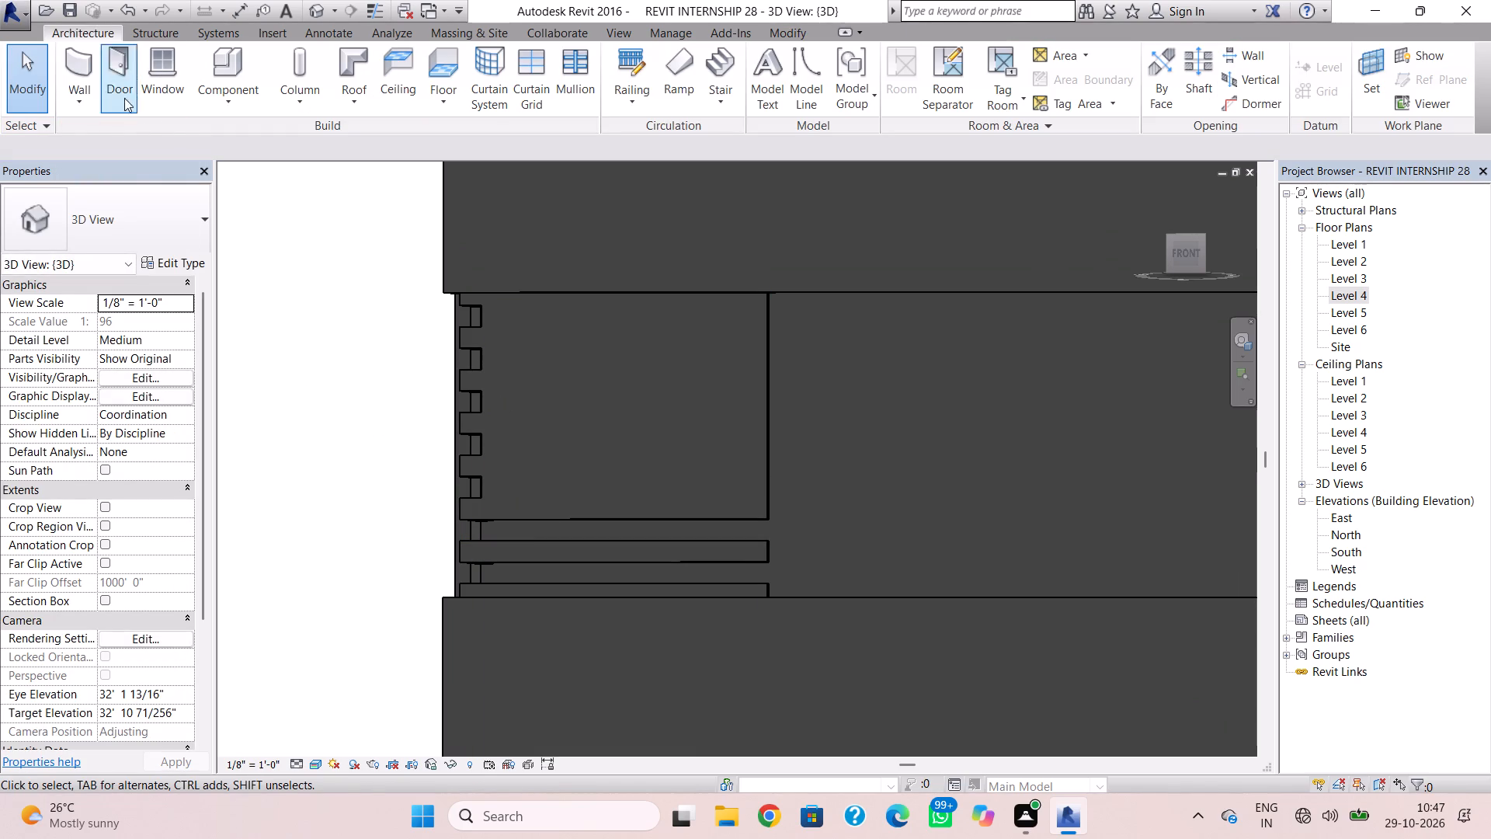
Place three more horizontal wall reveals on the top storey's corner wall, aligned with the third, fourth and fifth notches from the bottom.
click(85, 89)
click(132, 293)
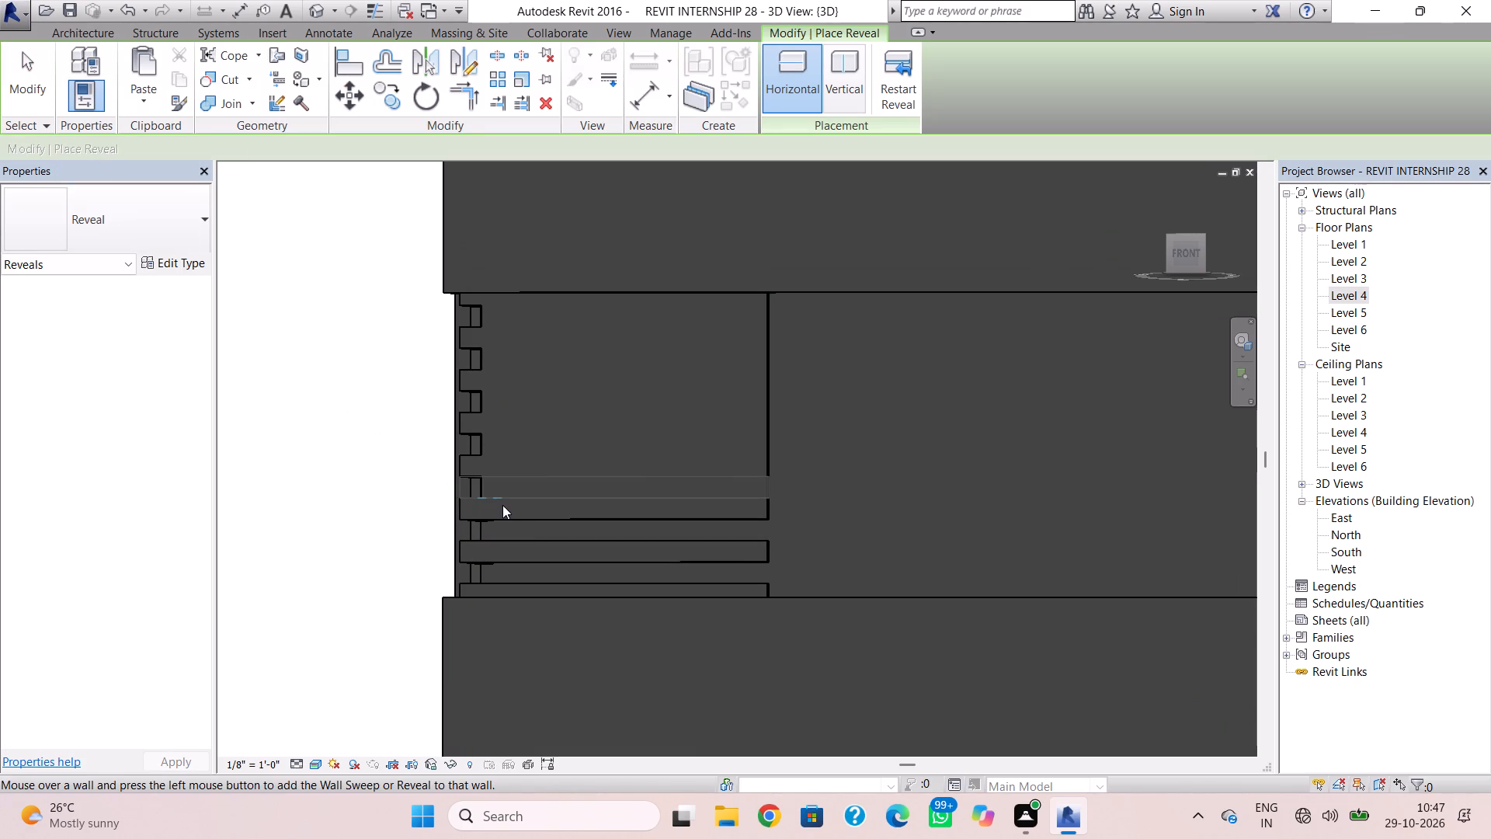
double_click(504, 501)
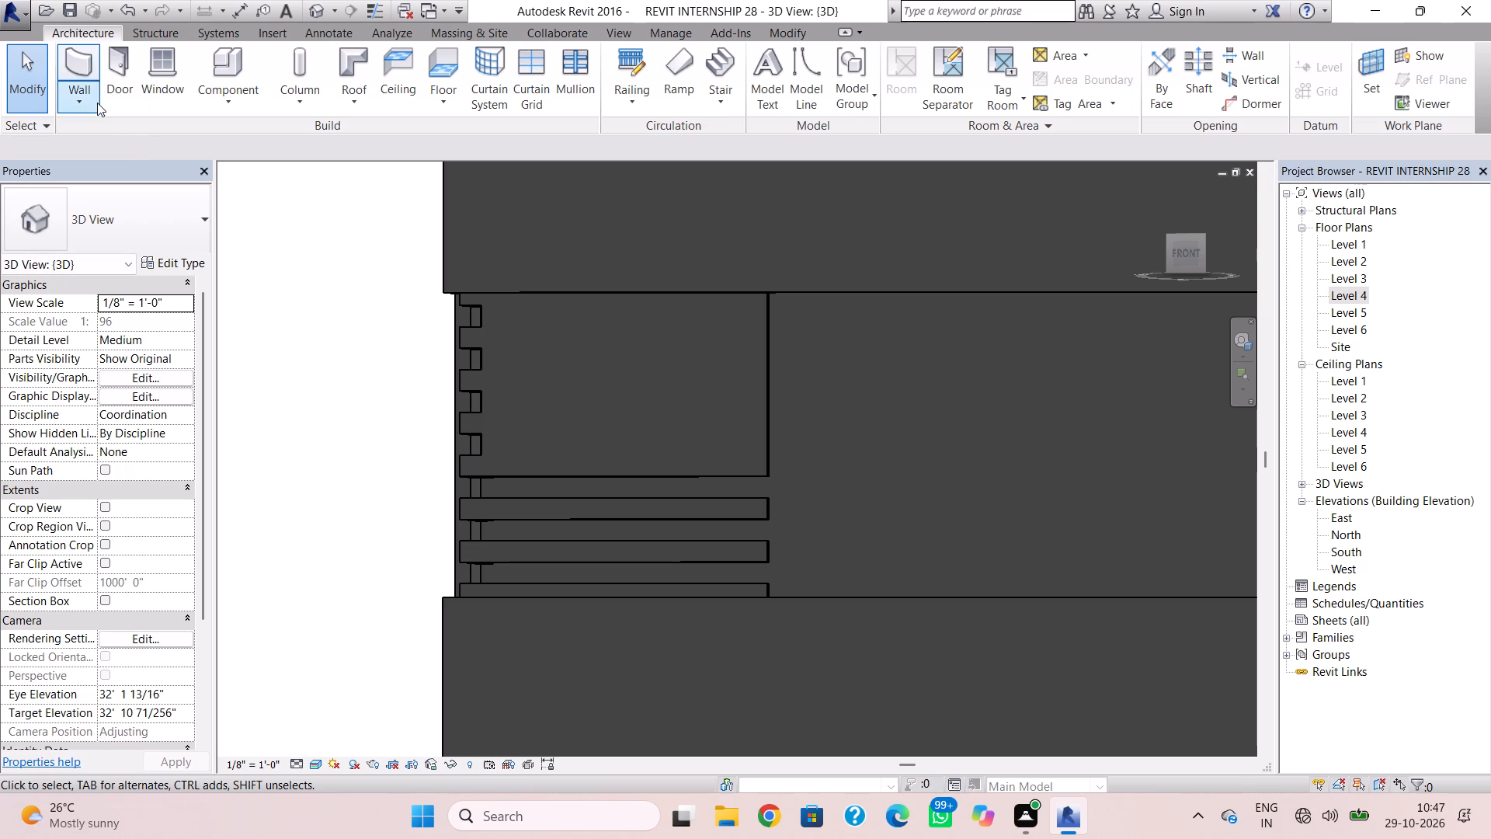
click(91, 102)
click(110, 291)
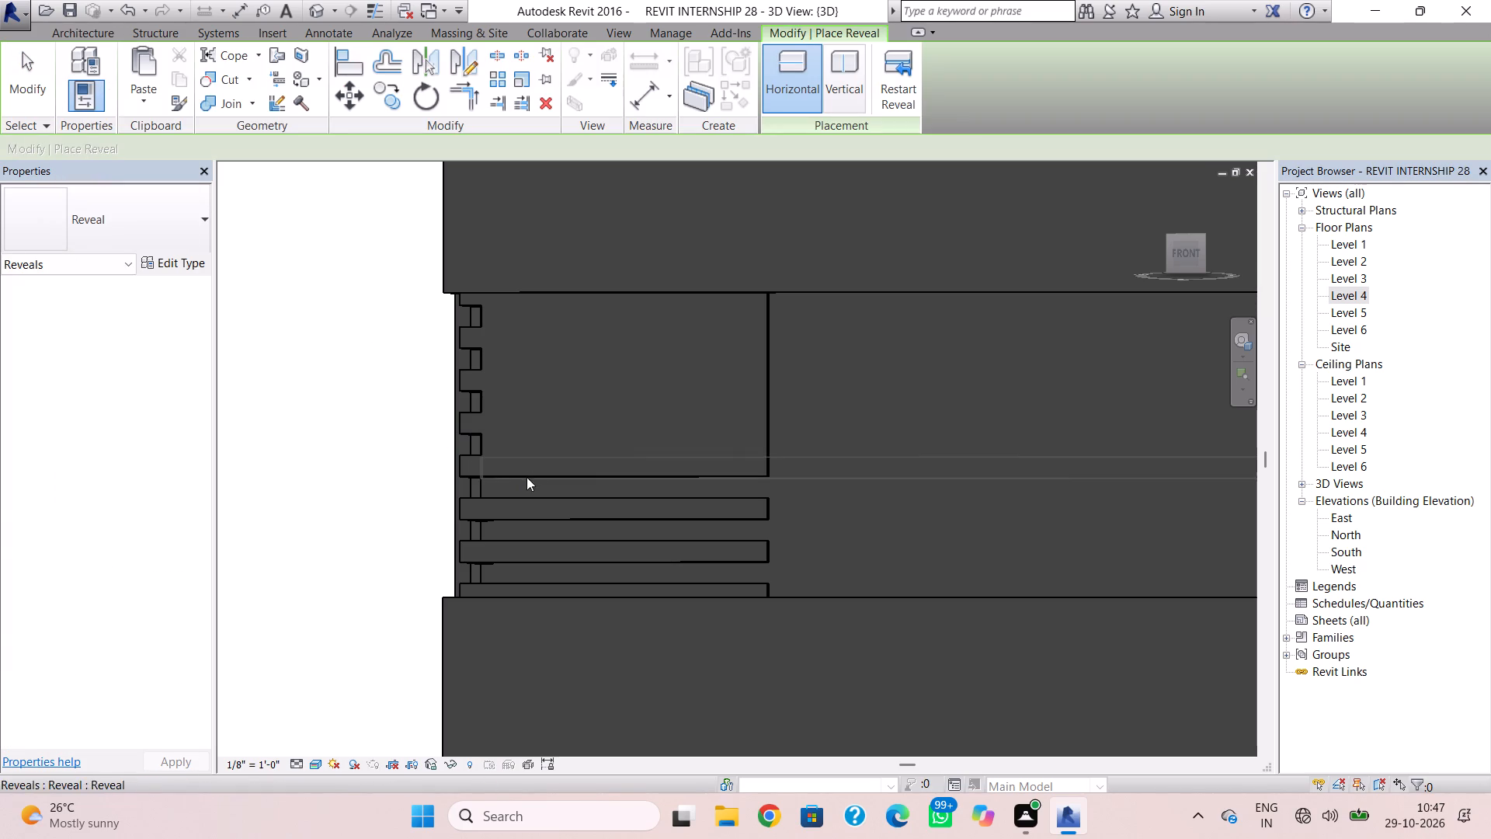
double_click(533, 461)
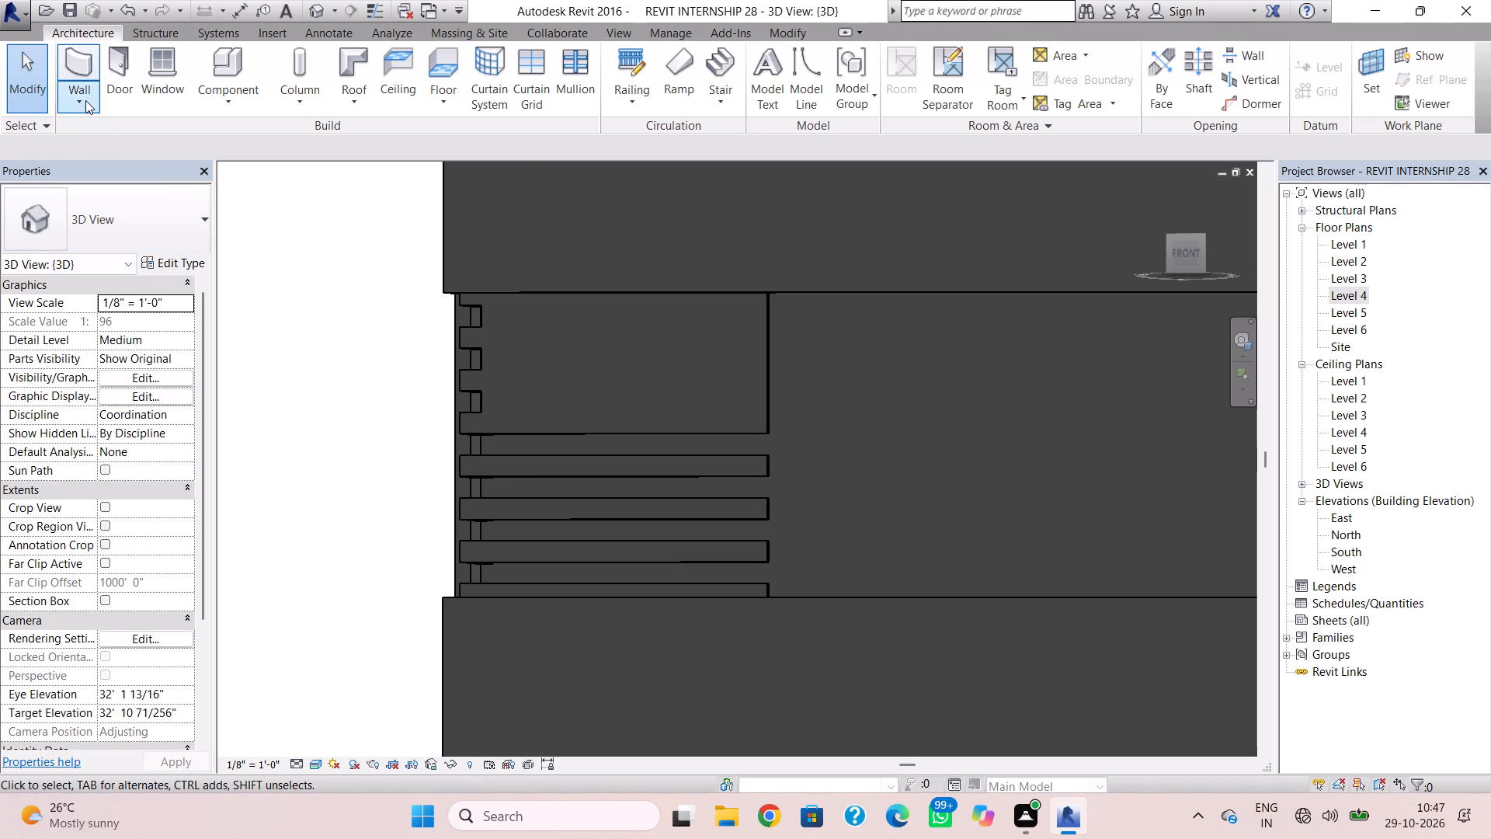
click(85, 100)
drag(105, 289, 118, 291)
double_click(537, 414)
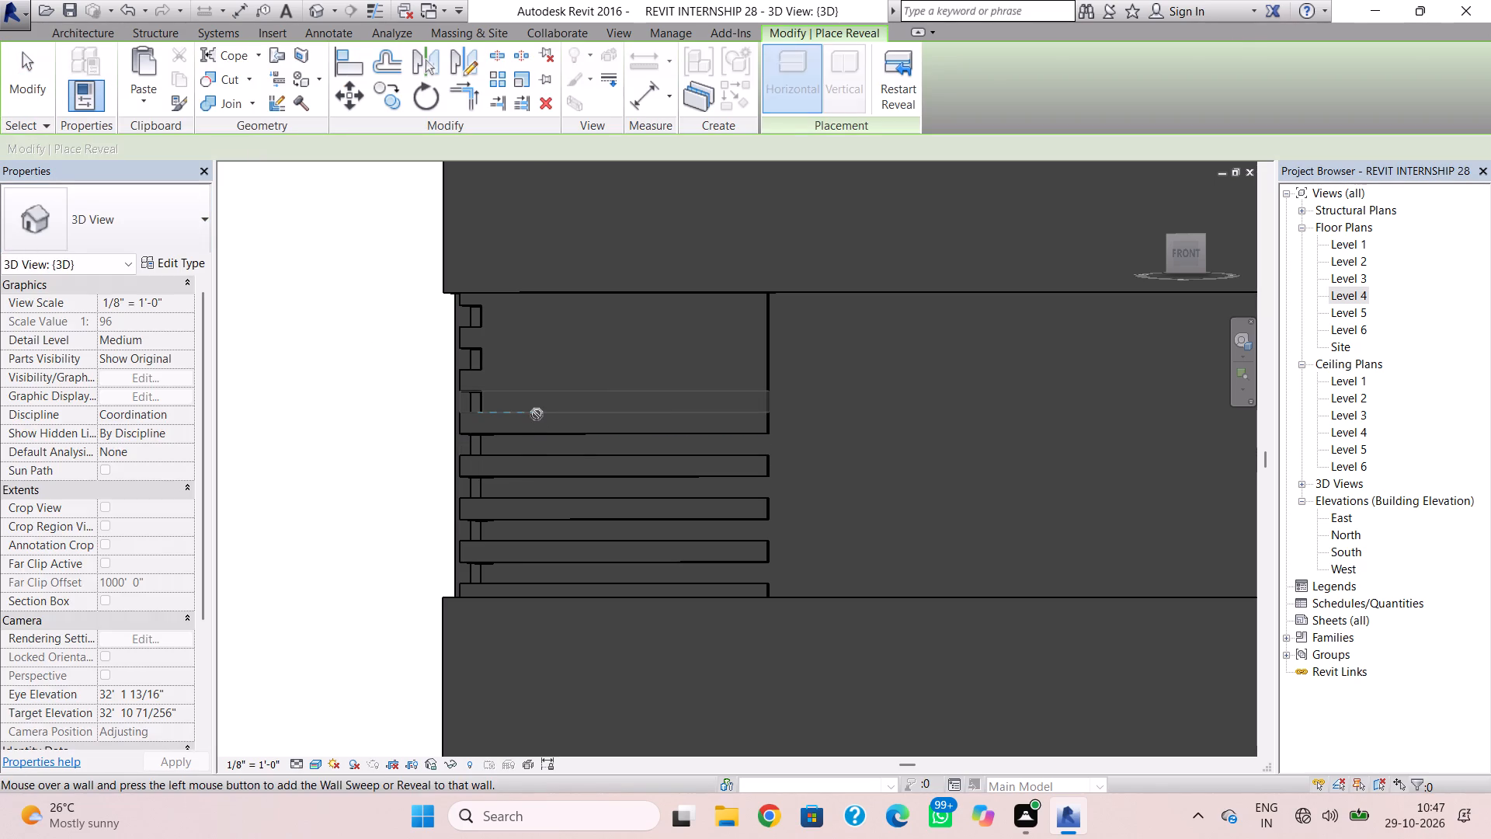
Complete the top storey's front corner wall with two horizontal wall reveals at the sixth and seventh notches from the bottom.
click(83, 108)
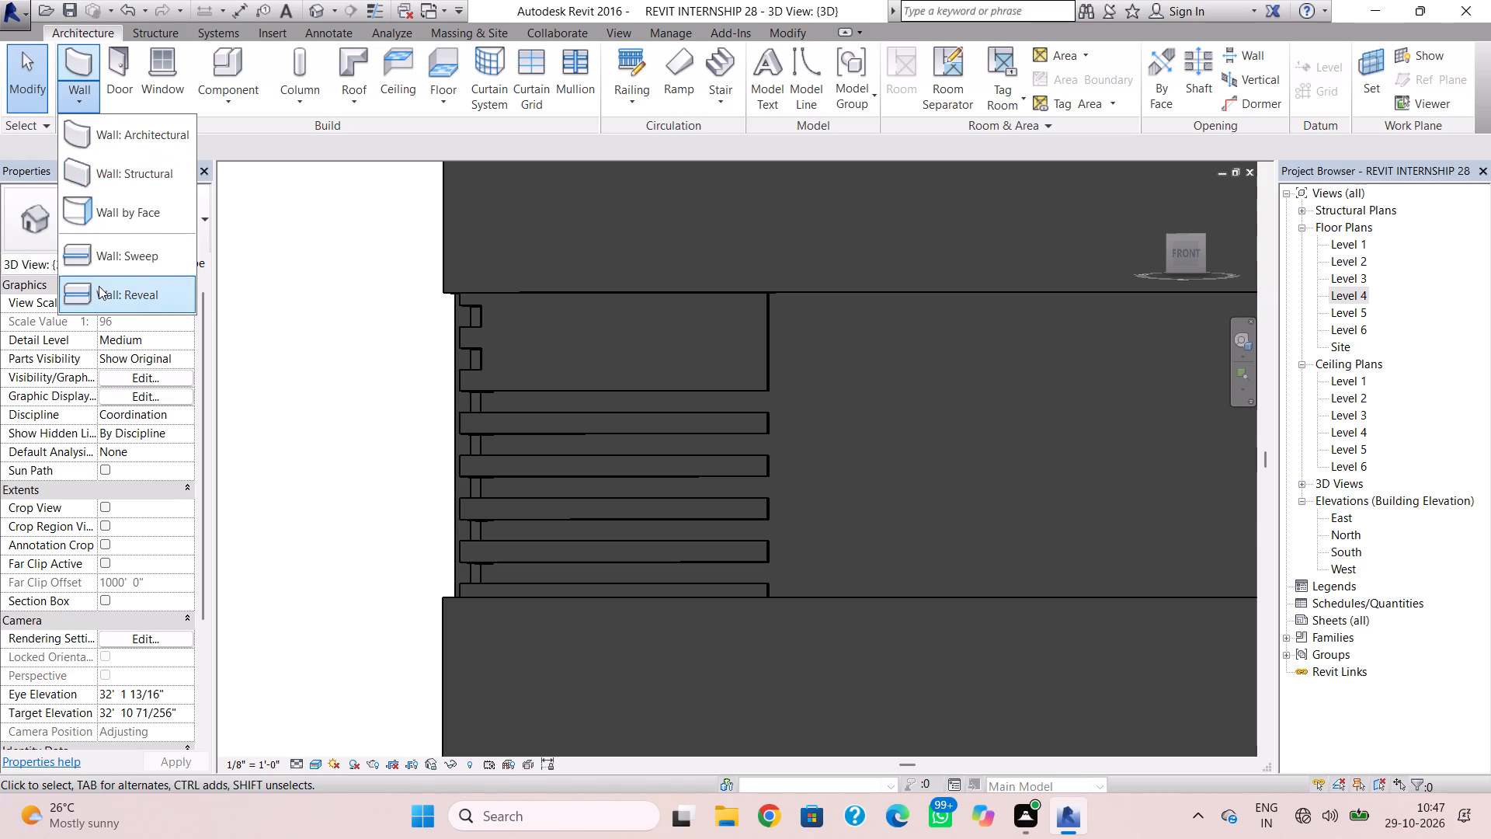
click(99, 288)
double_click(499, 374)
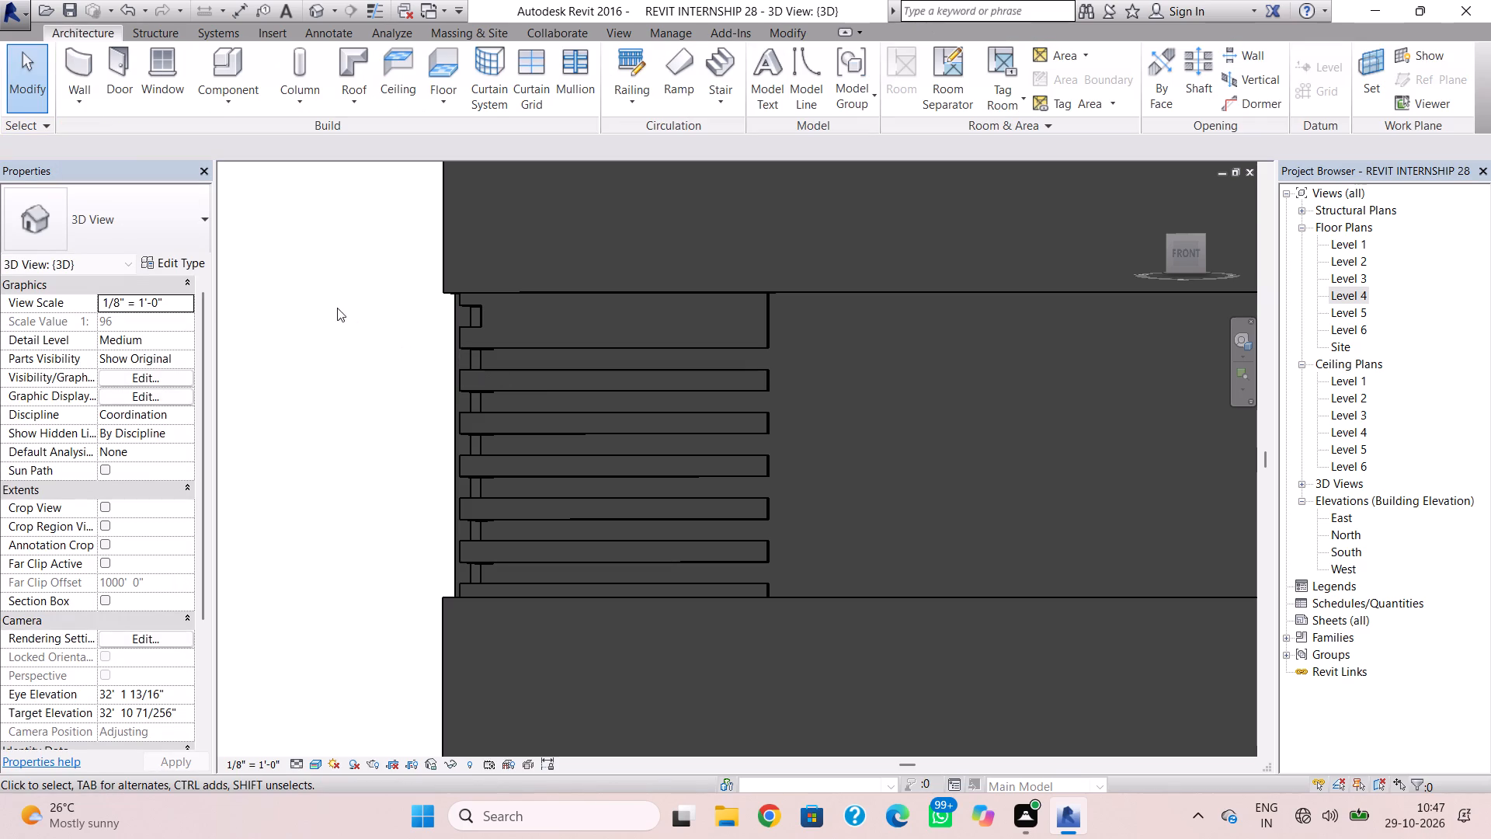
click(99, 112)
click(120, 291)
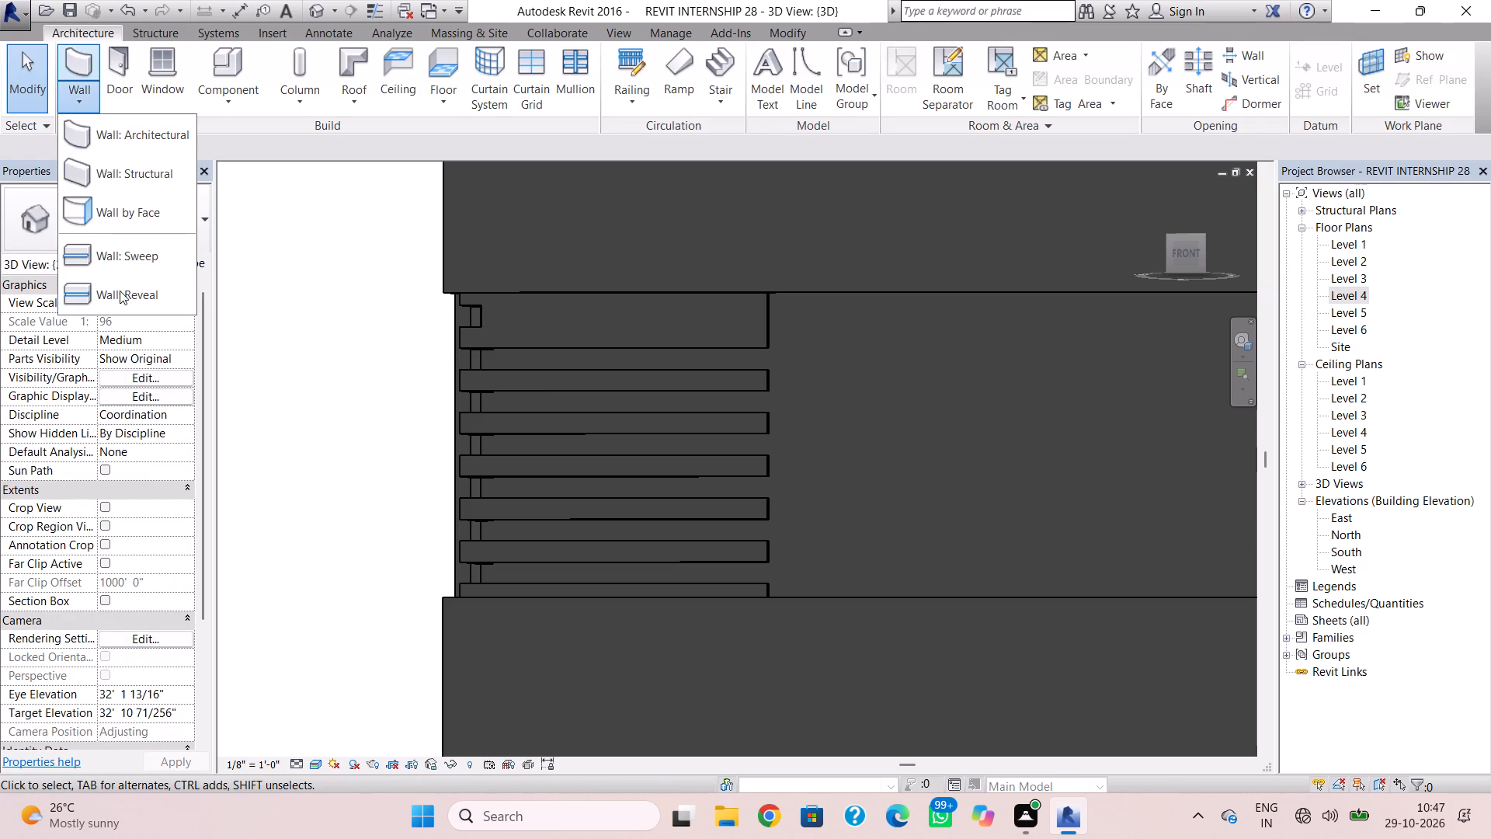
double_click(550, 332)
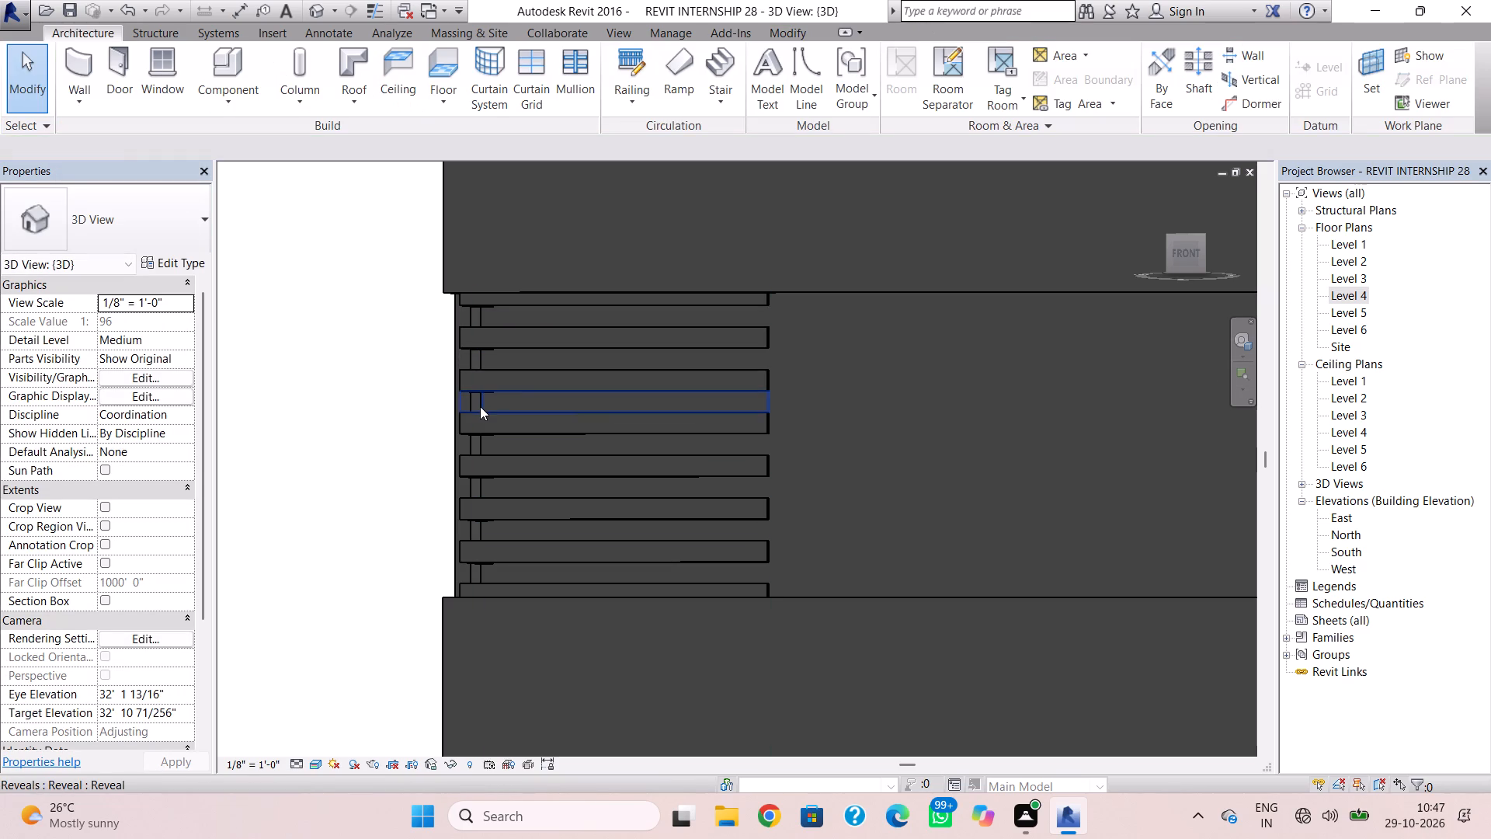
Examine the stacked reveals around the building's corner, comparing the top storey with the storeys below.
scroll(480, 406, down, 3)
shift+right_drag(478, 412, 520, 416)
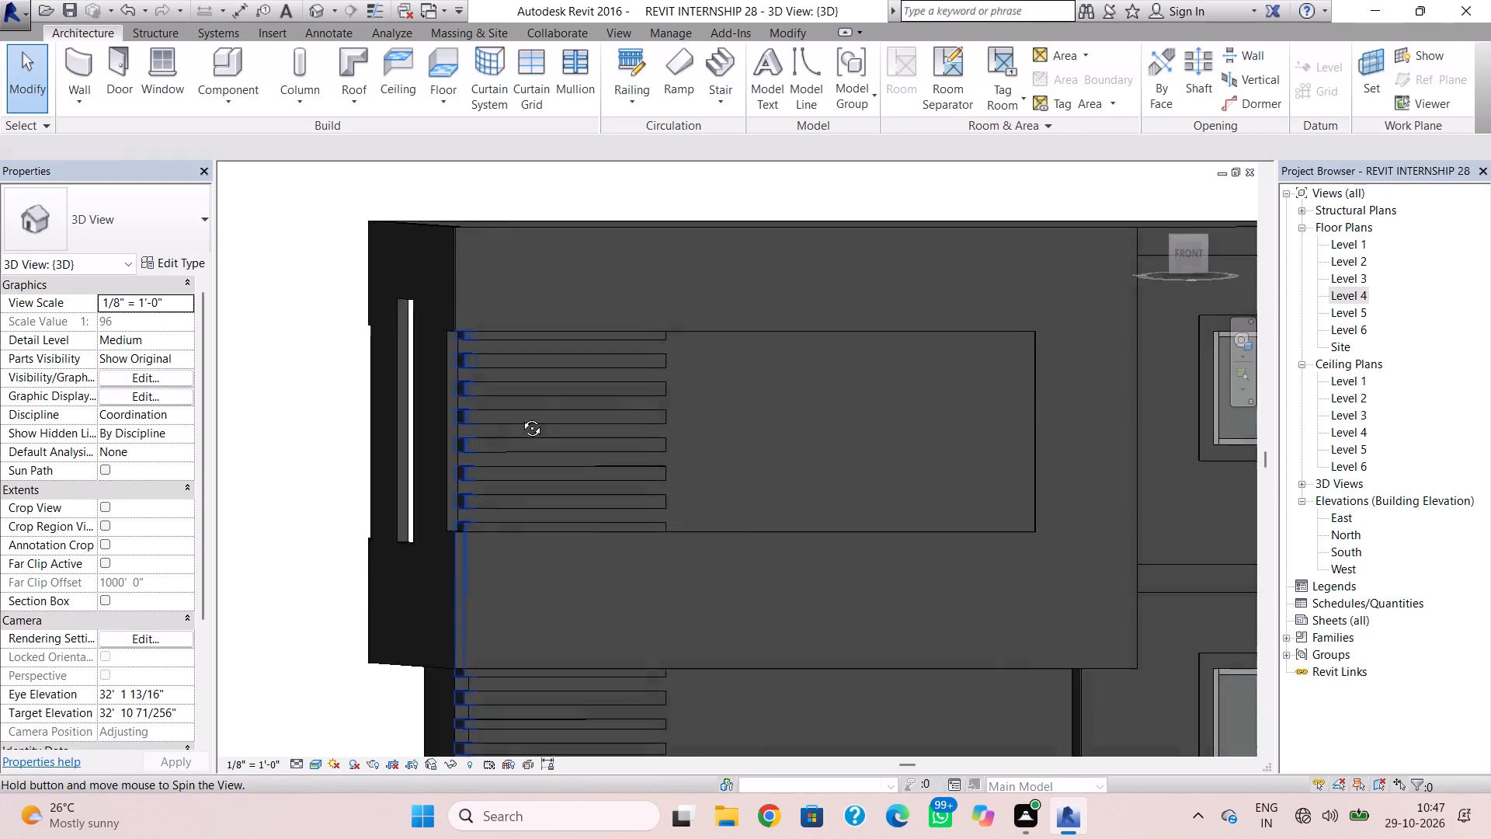
shift+right_drag(520, 416, 641, 420)
scroll(643, 421, down, 3)
middle_drag(714, 486, 729, 344)
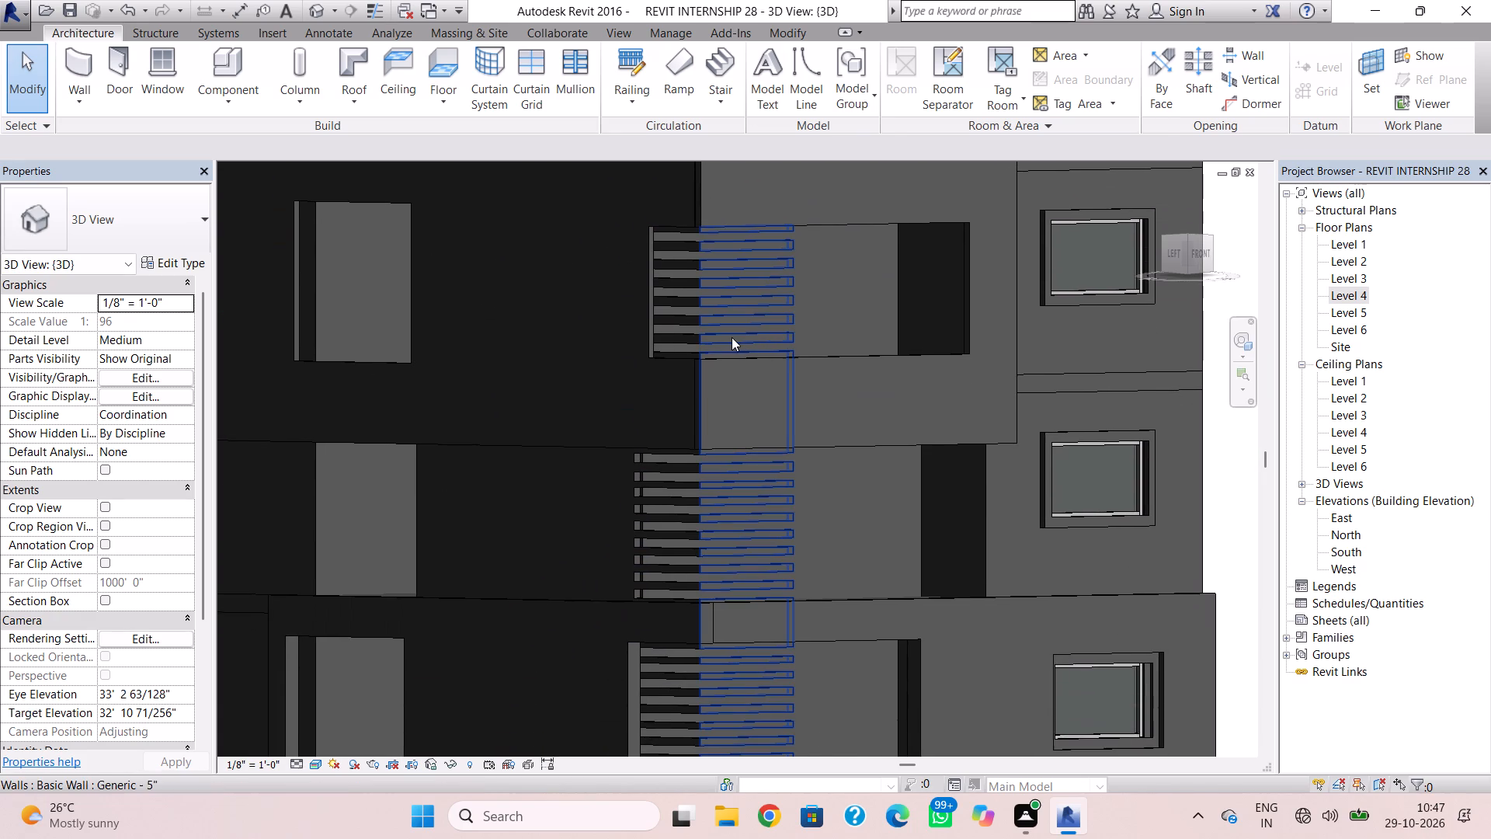
key(Escape)
scroll(757, 399, down, 2)
middle_drag(753, 328, 752, 307)
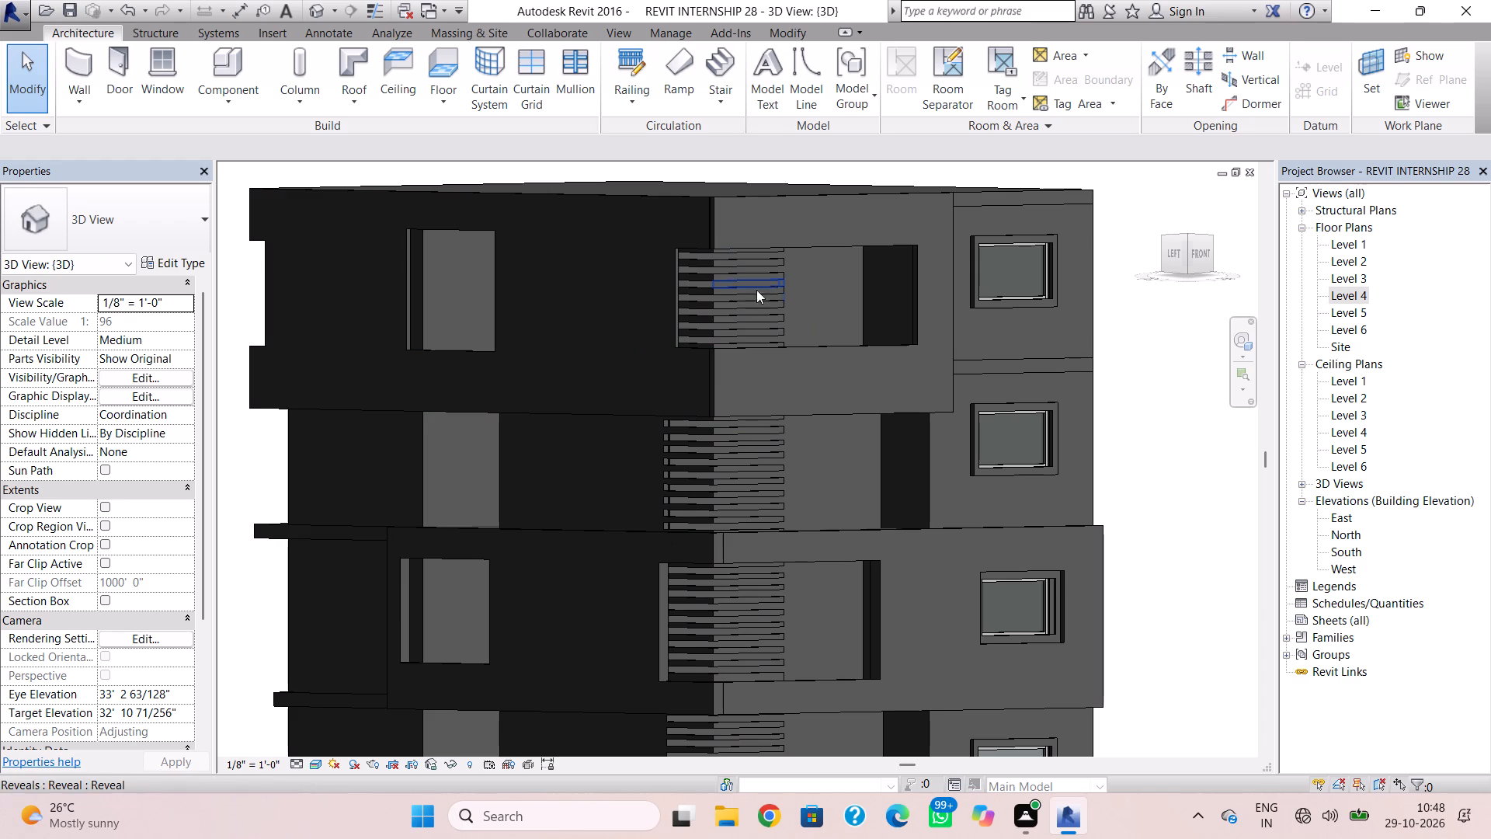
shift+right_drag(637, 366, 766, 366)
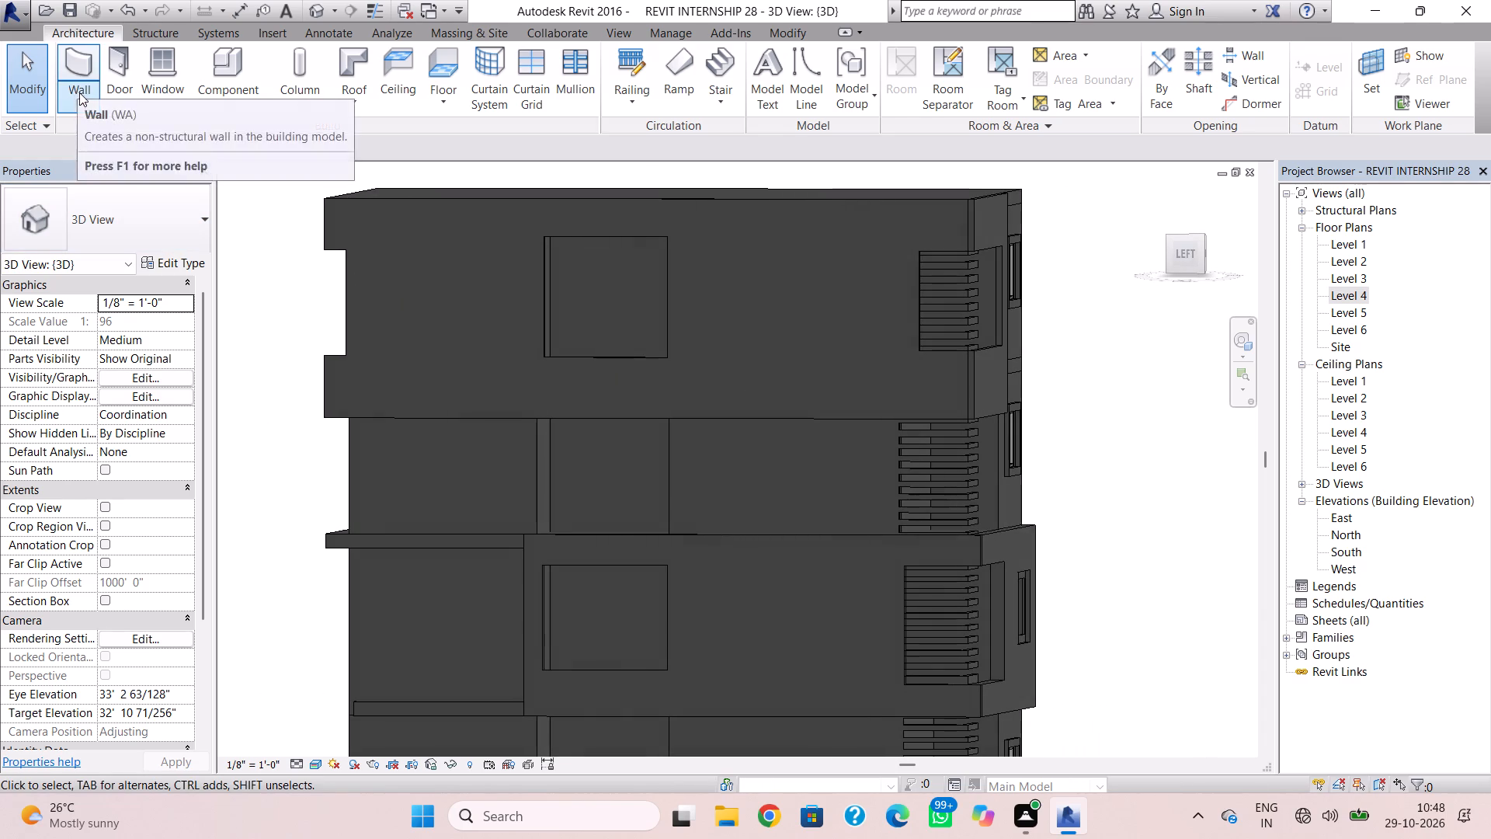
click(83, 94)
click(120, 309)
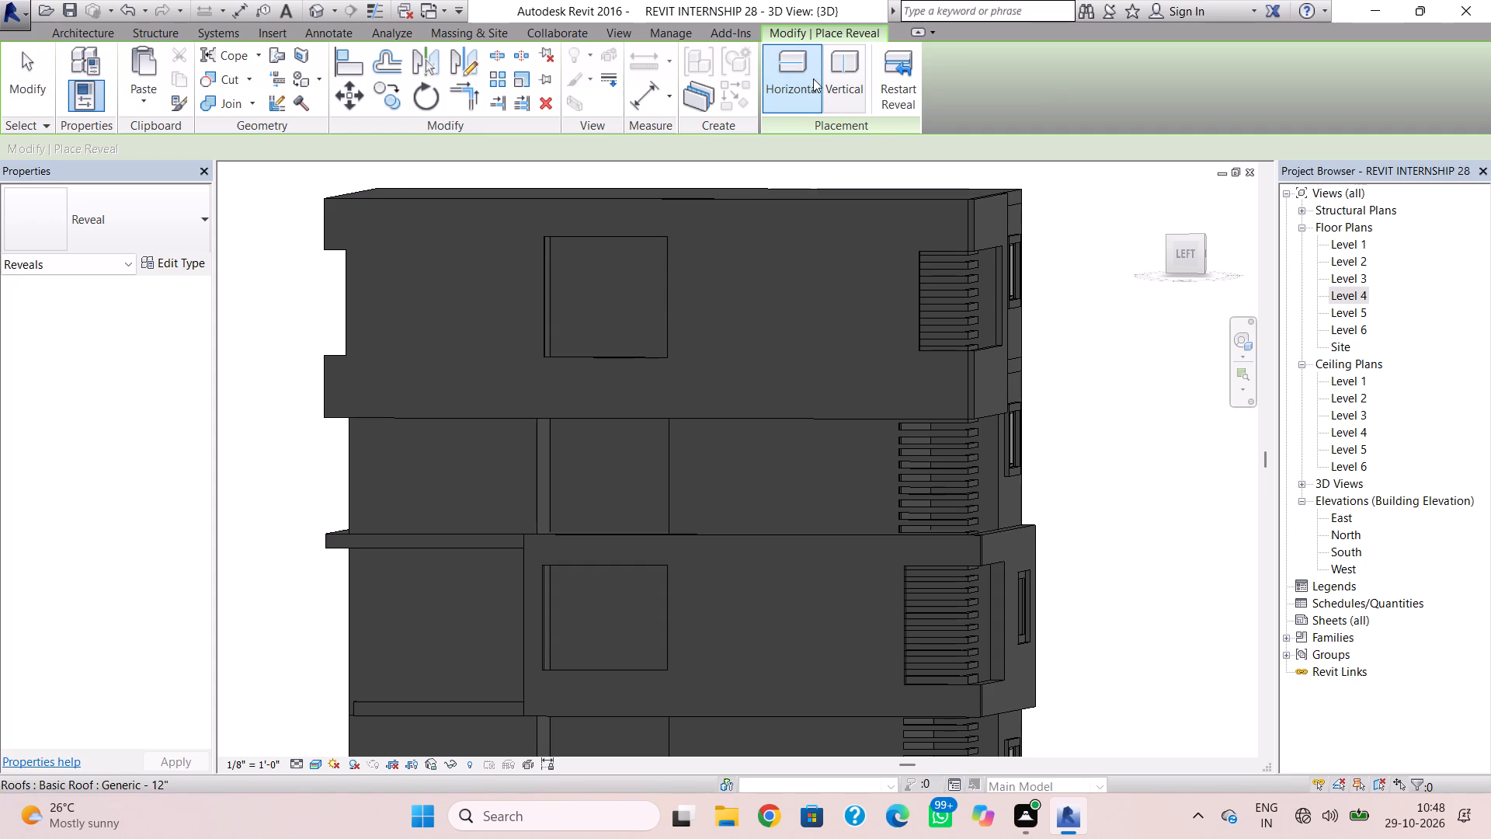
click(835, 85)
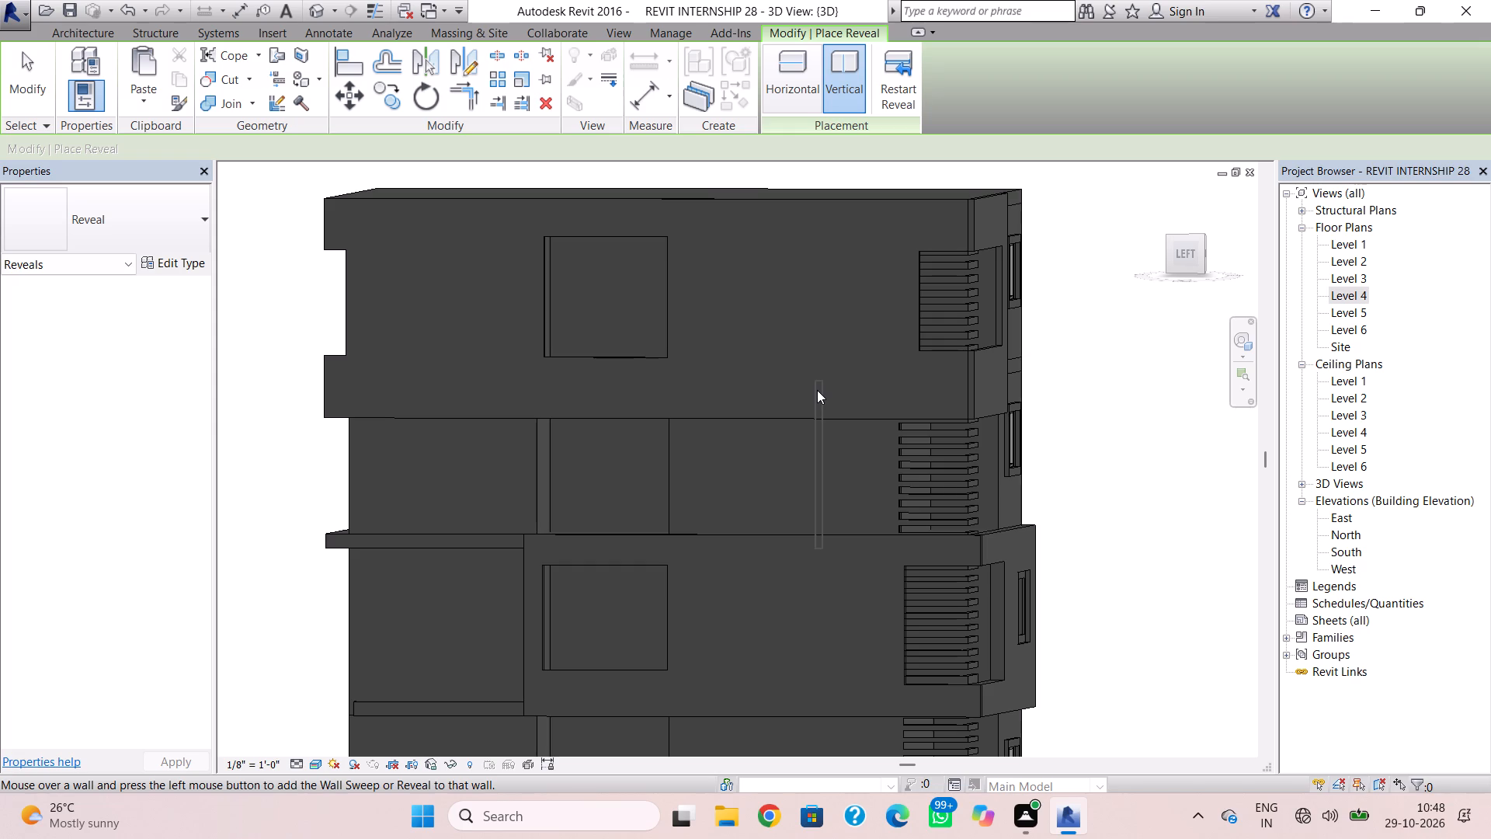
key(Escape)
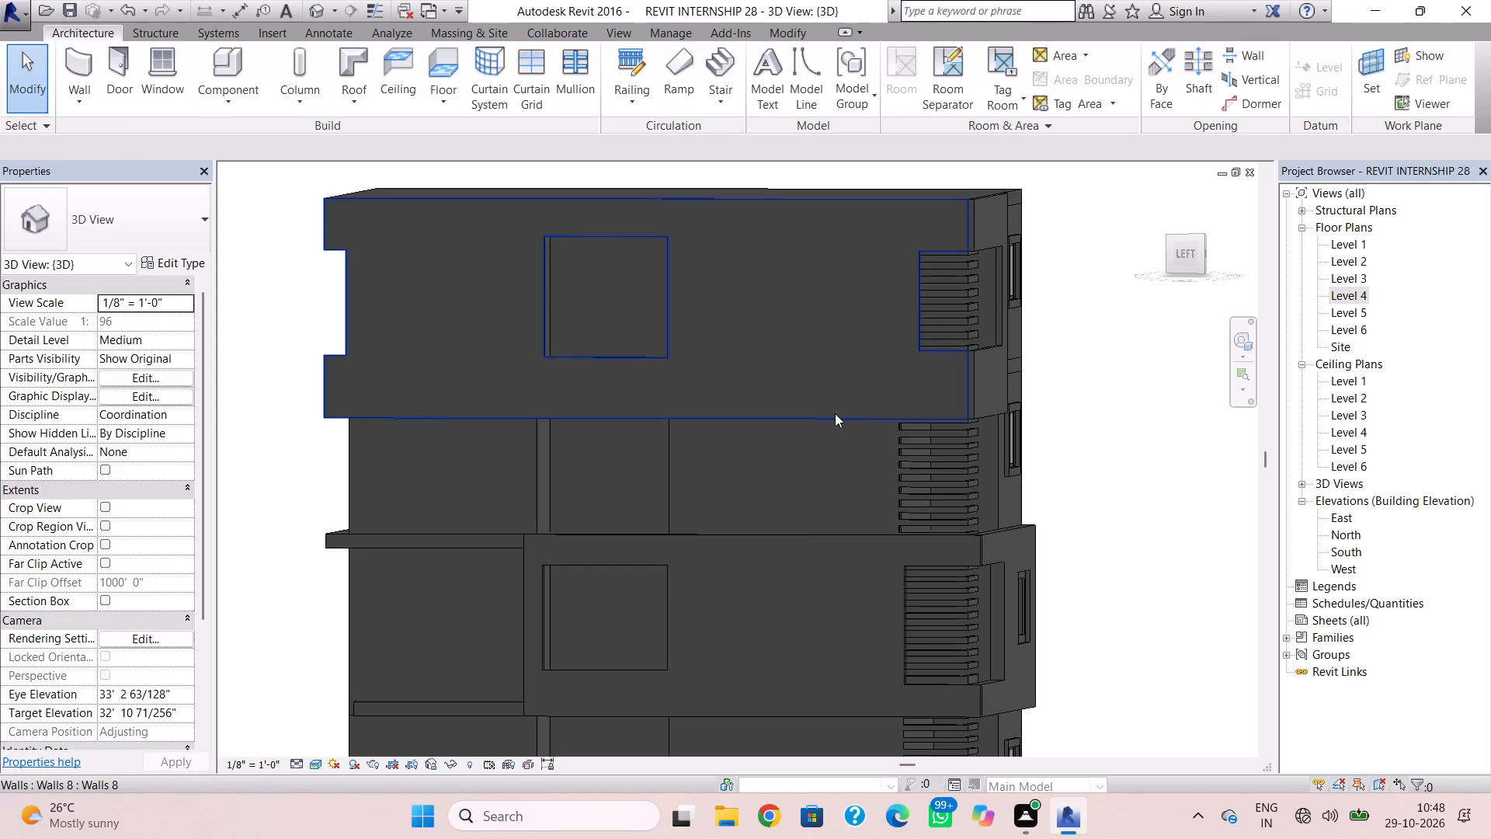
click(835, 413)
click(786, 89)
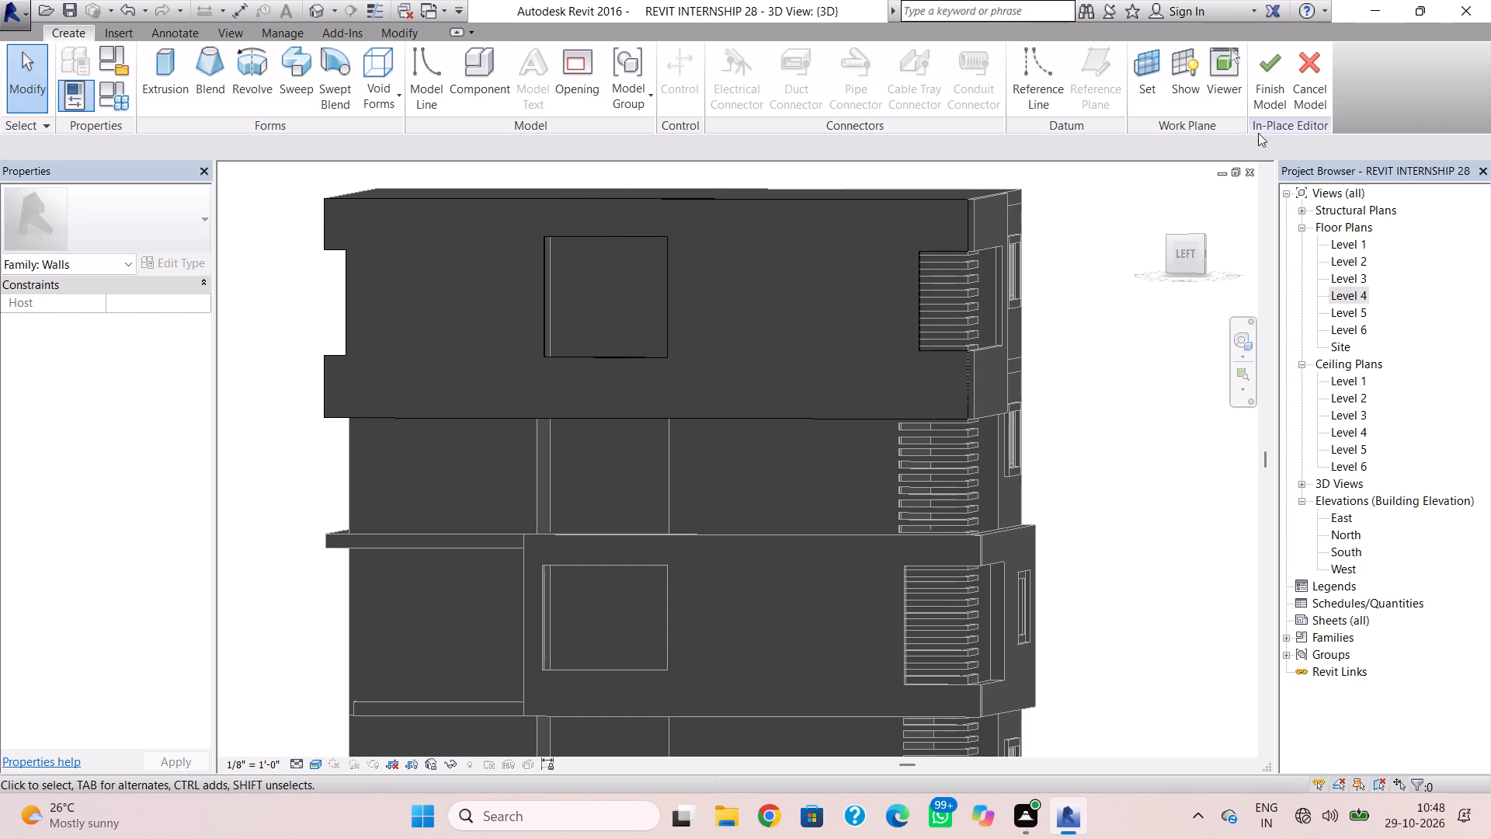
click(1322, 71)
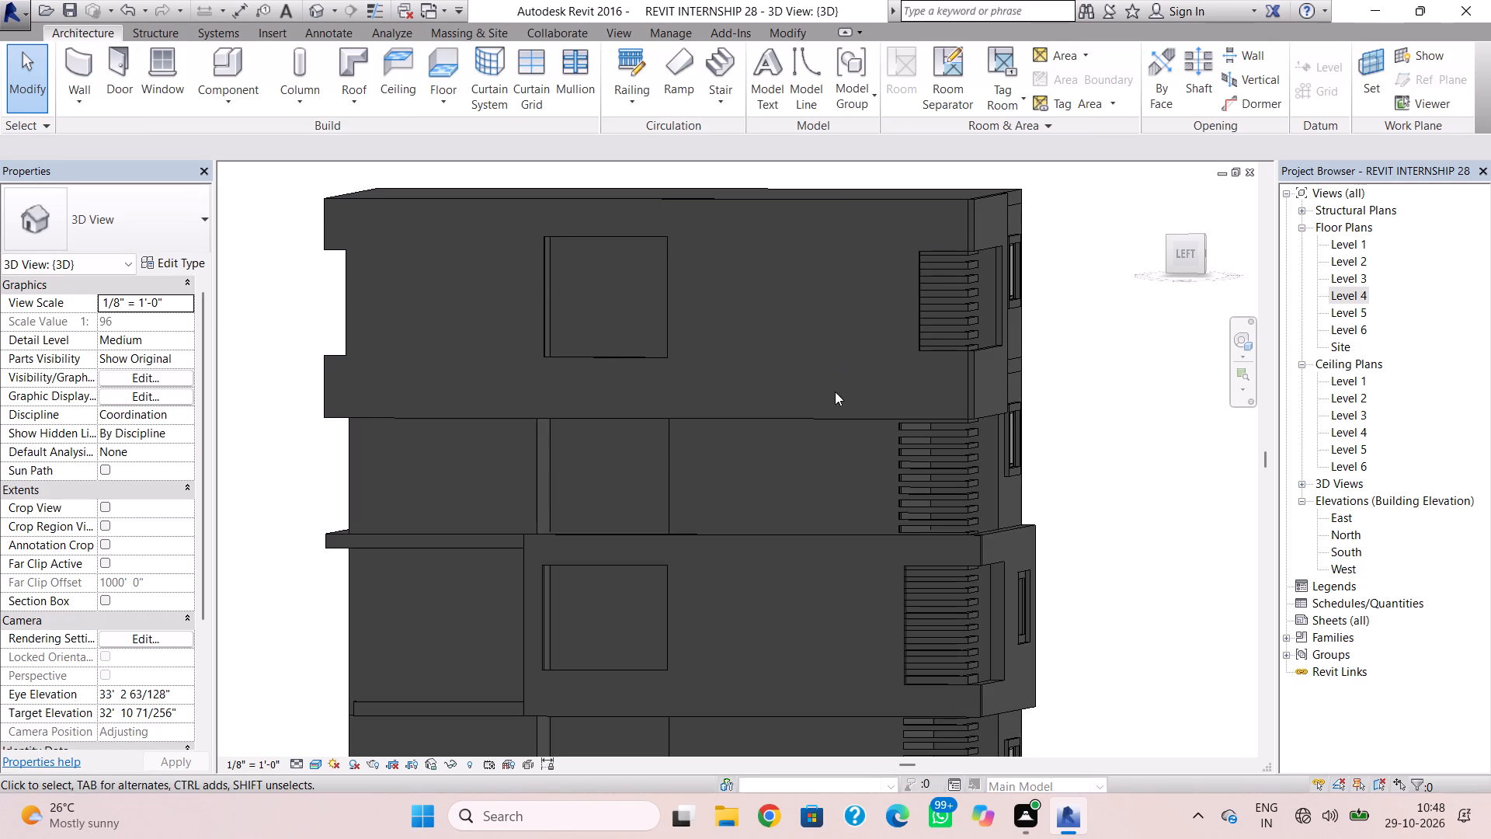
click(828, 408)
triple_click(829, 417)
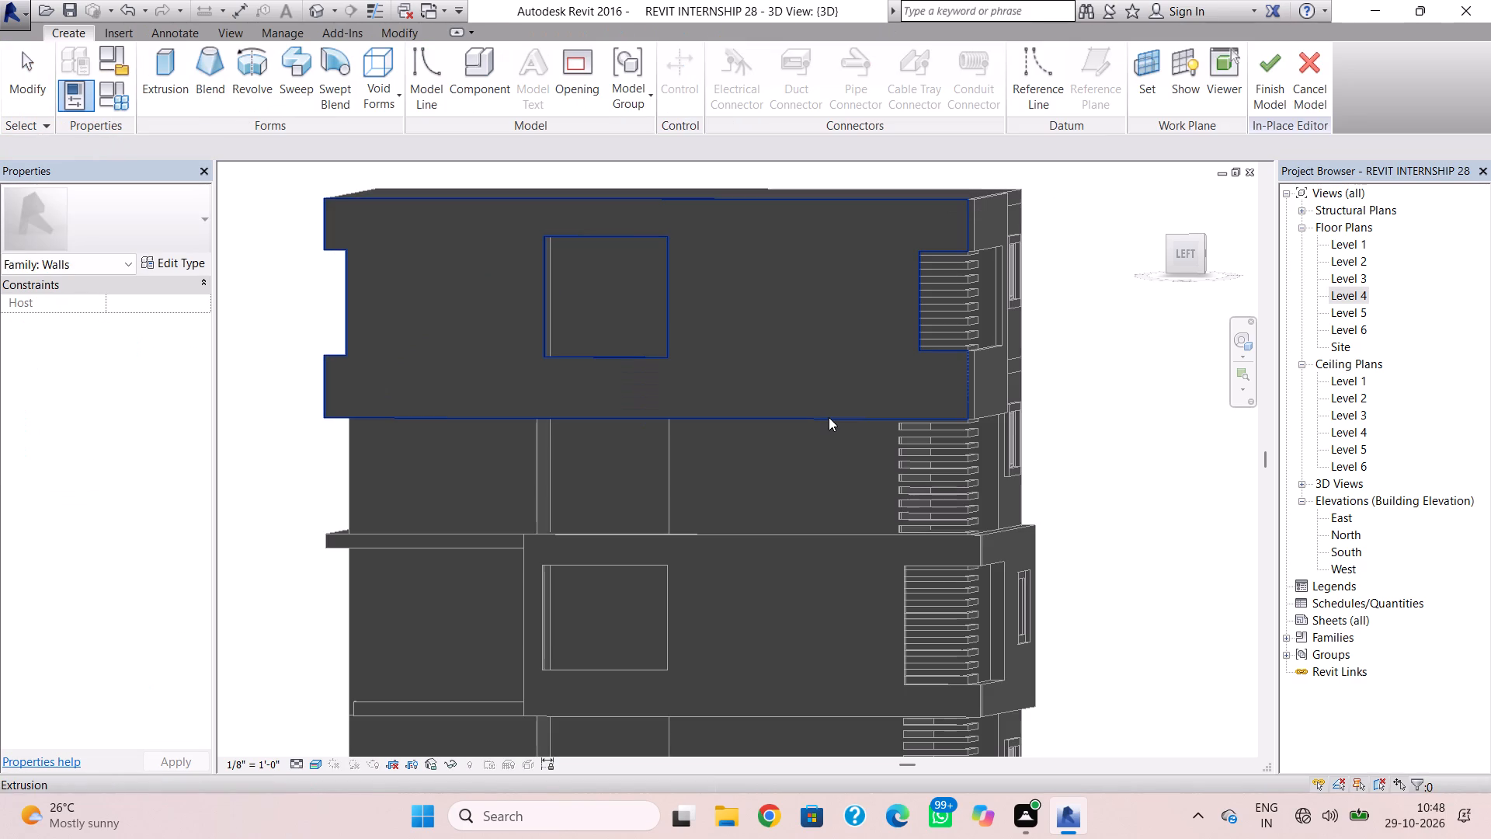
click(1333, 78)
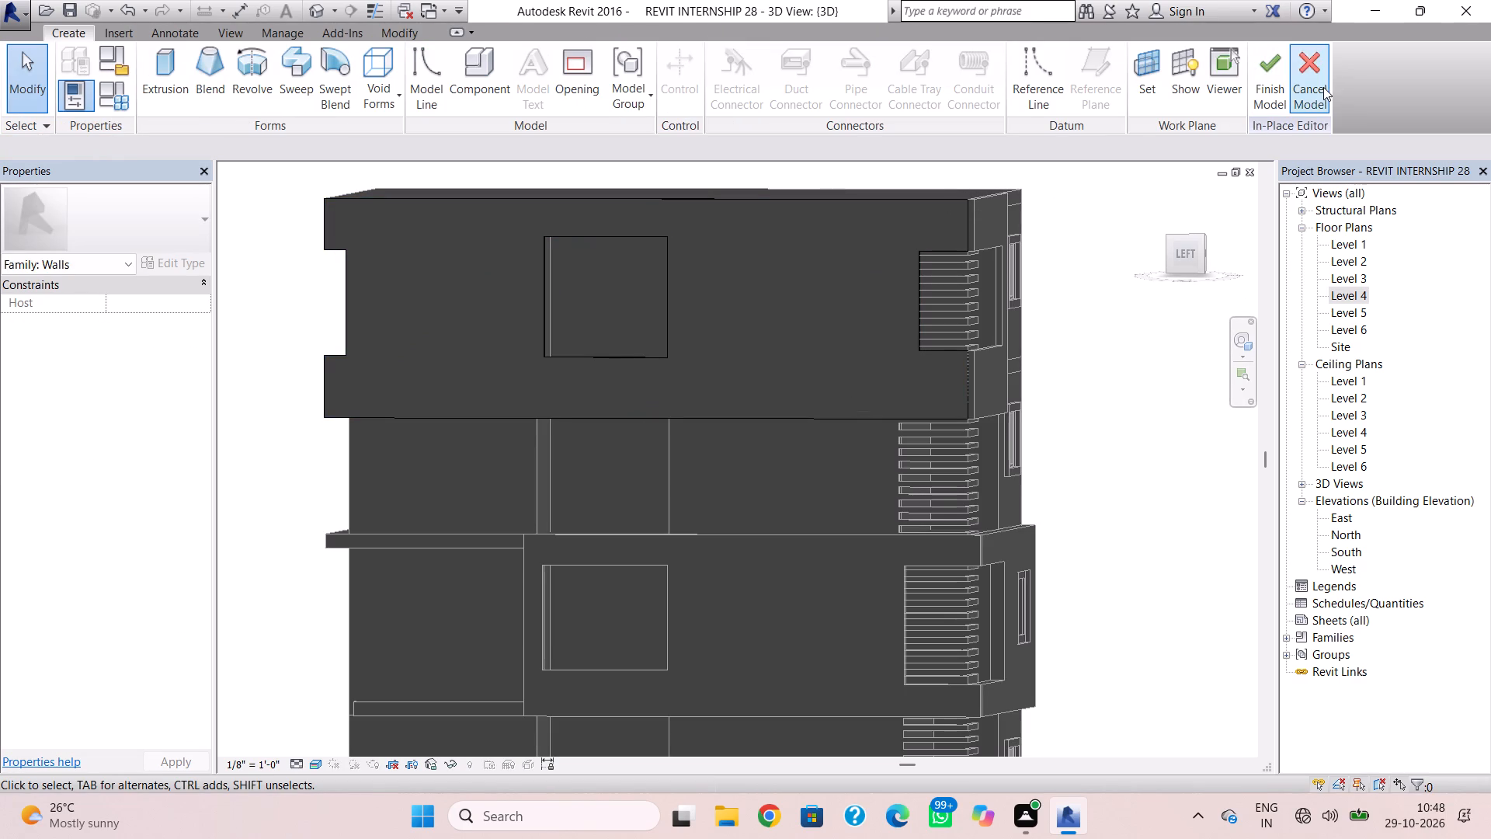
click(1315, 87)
In the top storey's in-place side wall extrusion, sketch a full-height rectangle about 1' 9" wide between the window opening and notched corner.
click(815, 410)
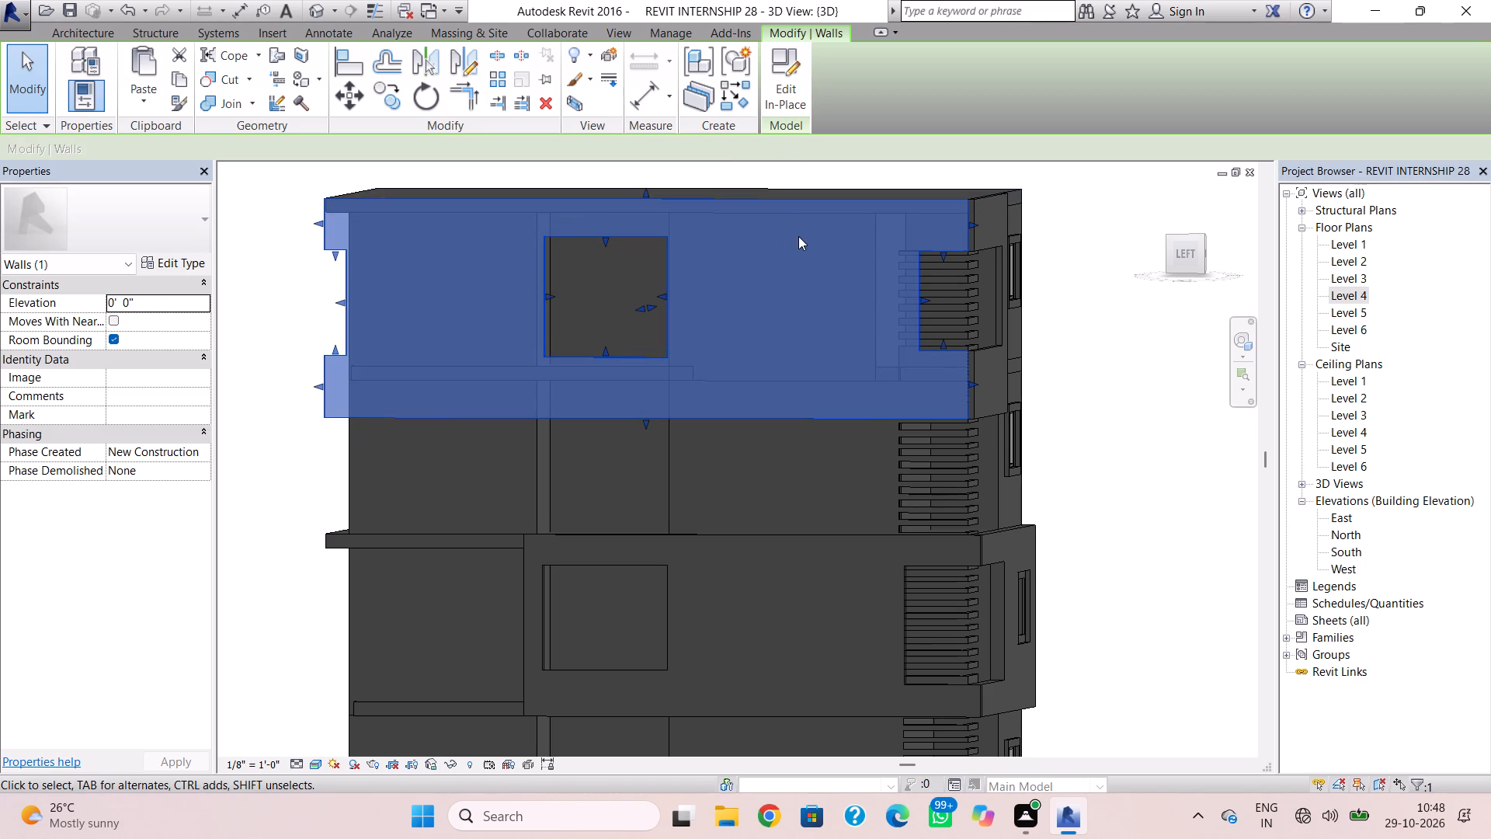
shift+right_drag(799, 236, 812, 235)
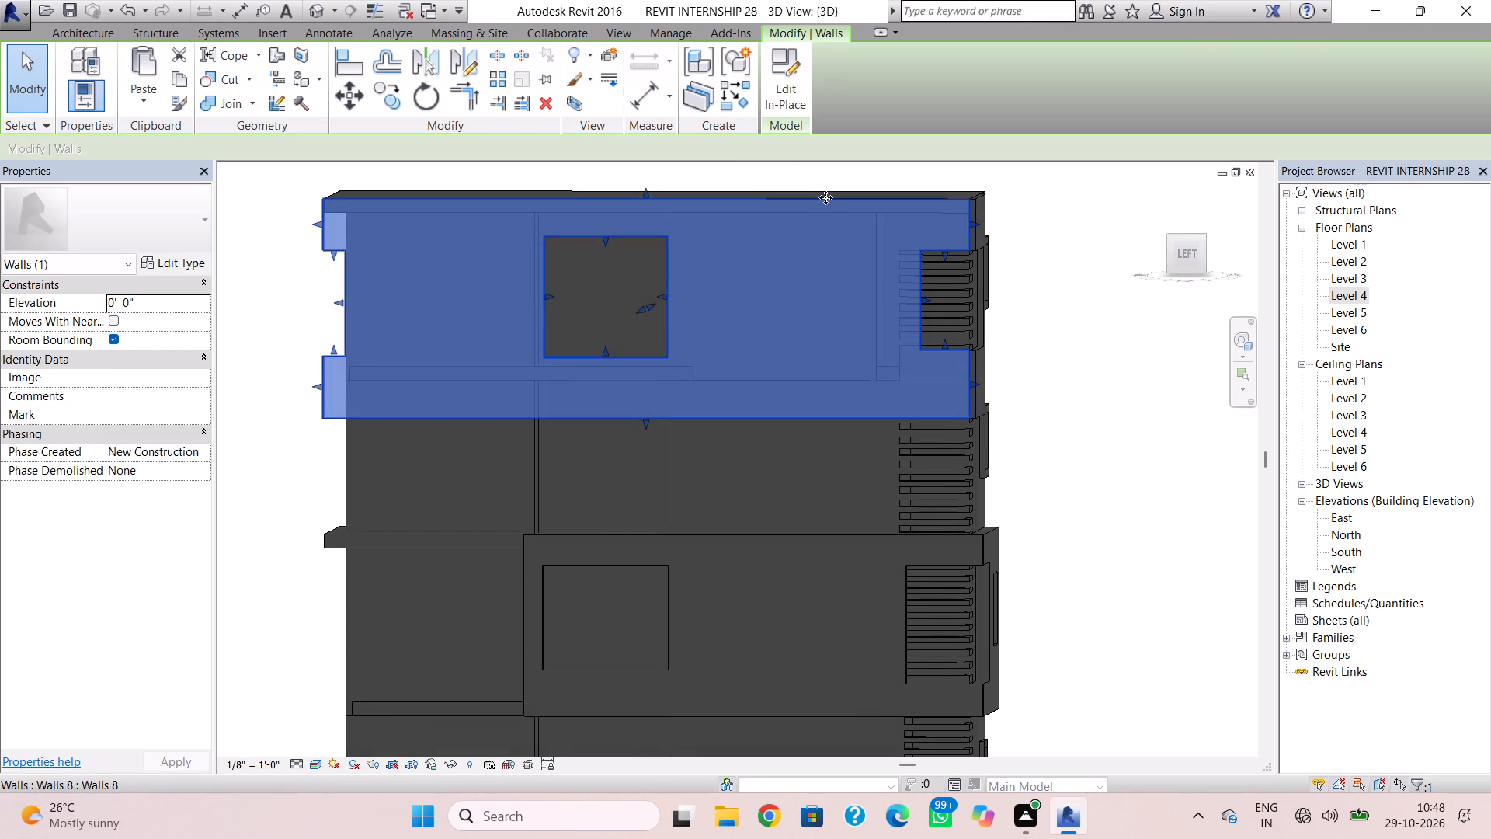
double_click(825, 197)
click(825, 197)
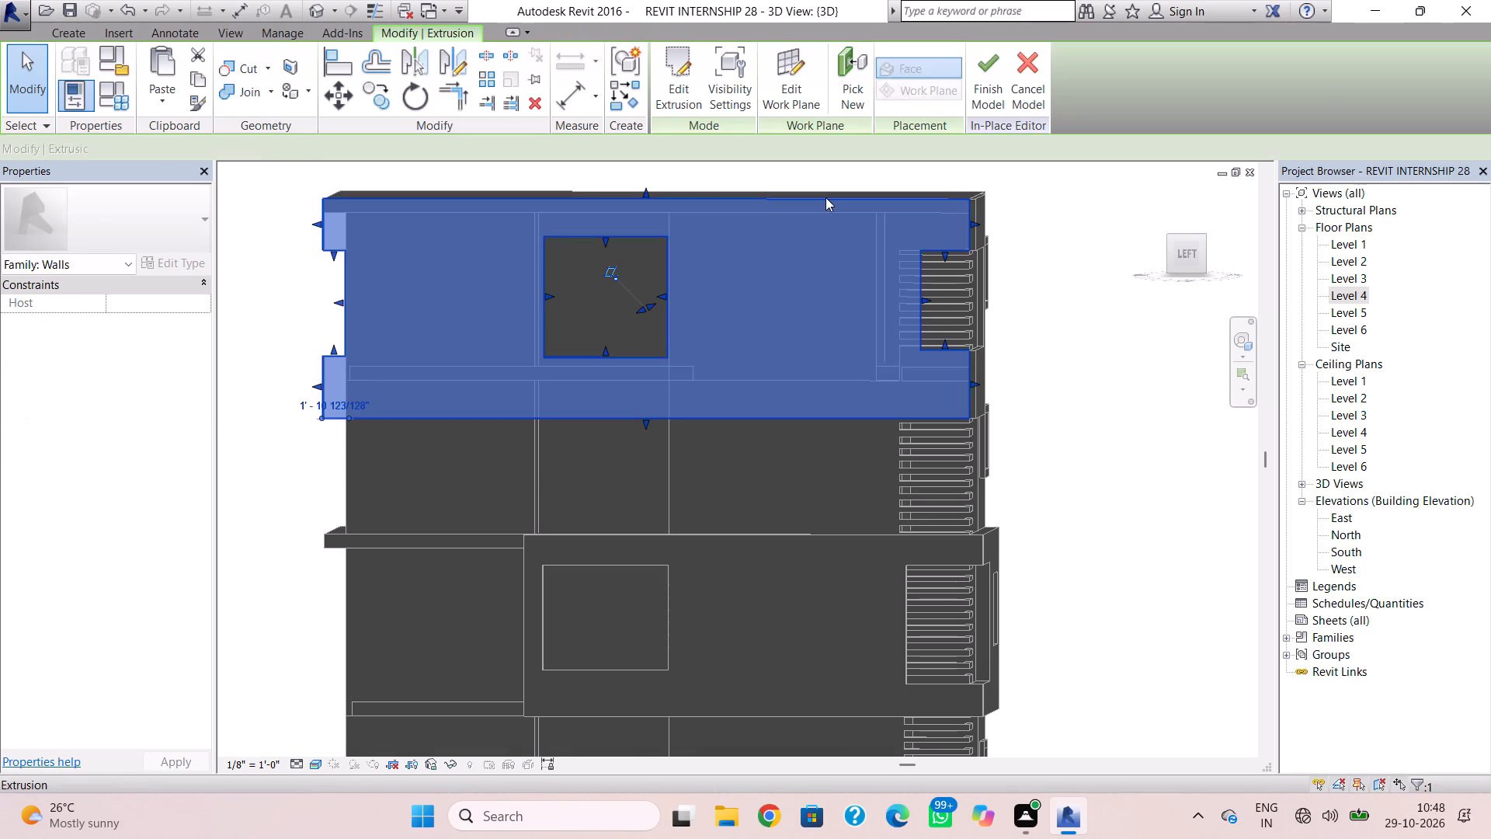
click(689, 58)
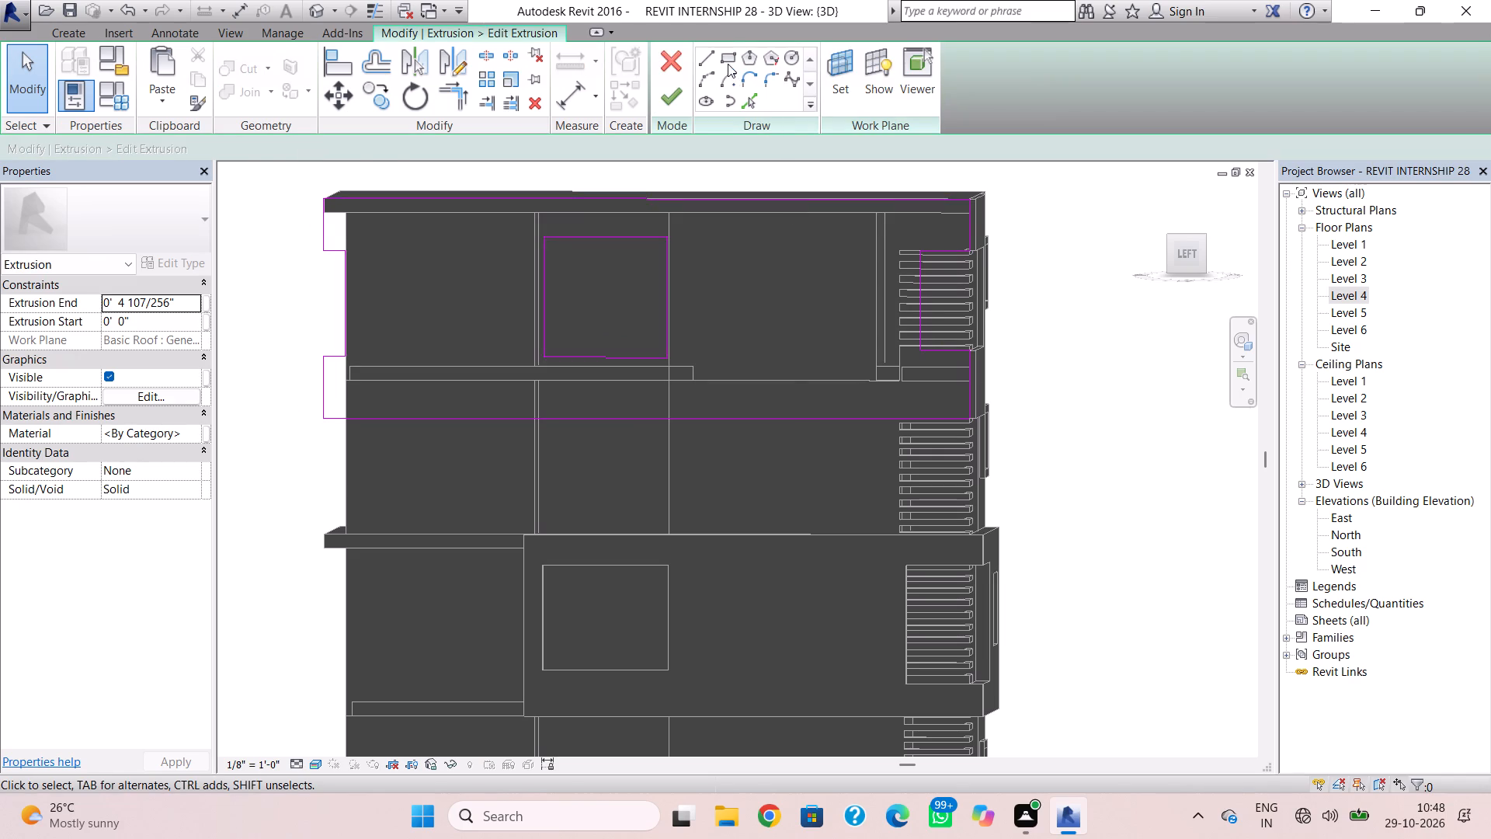
click(728, 64)
scroll(819, 314, up, 2)
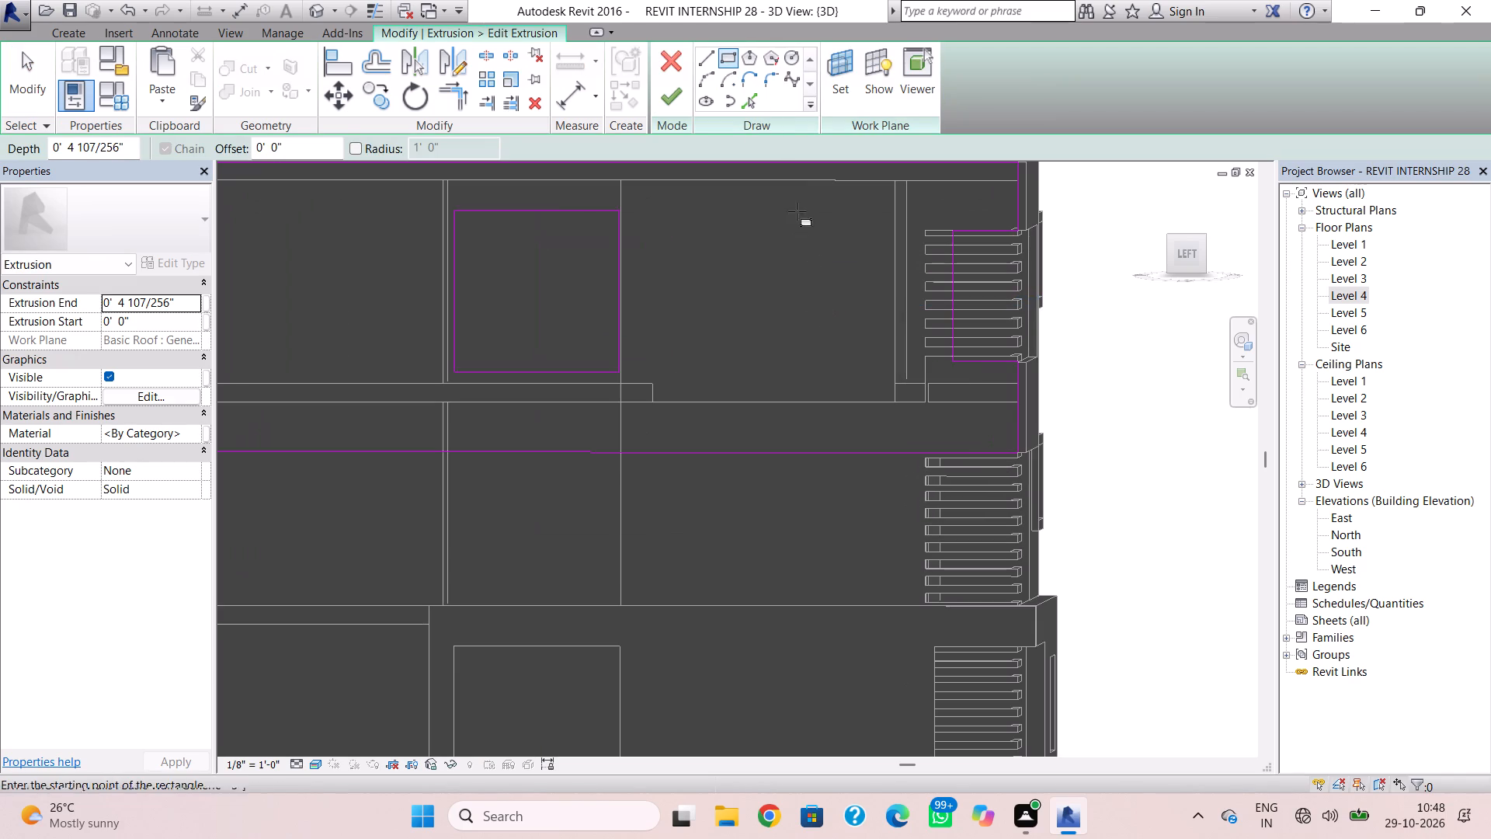
middle_drag(808, 242, 815, 263)
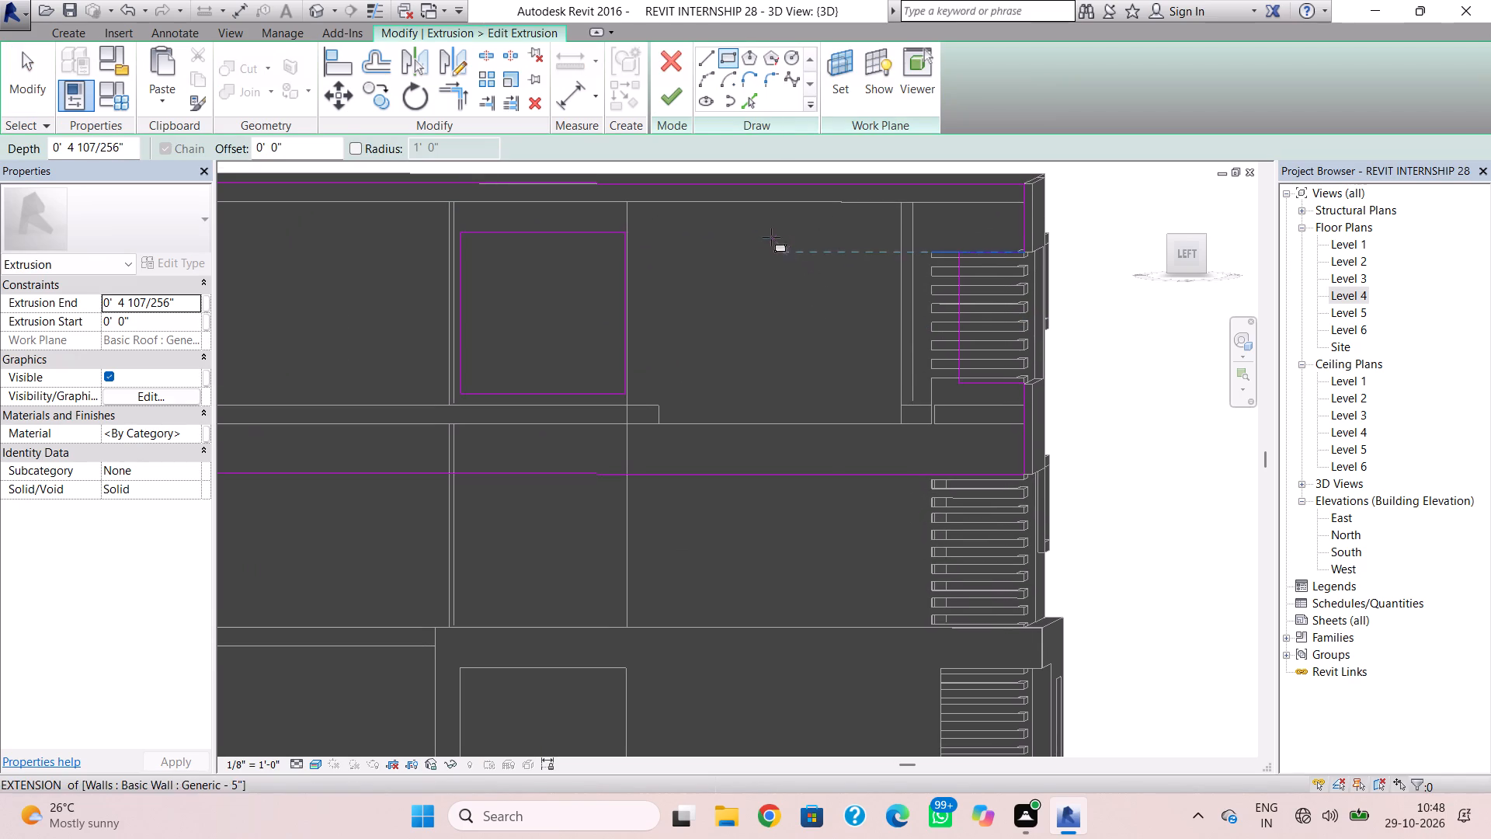
click(725, 186)
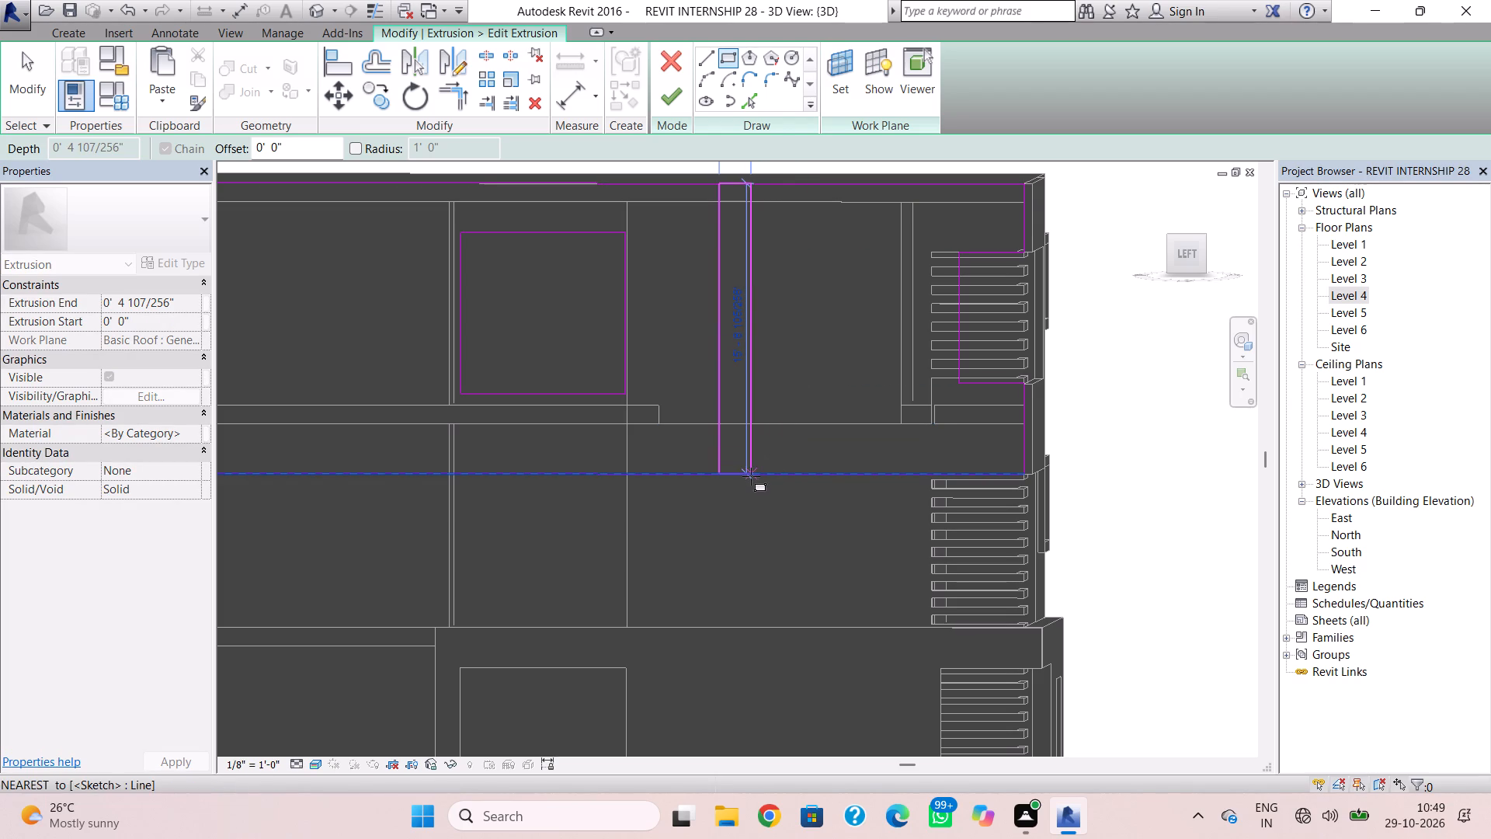
click(752, 477)
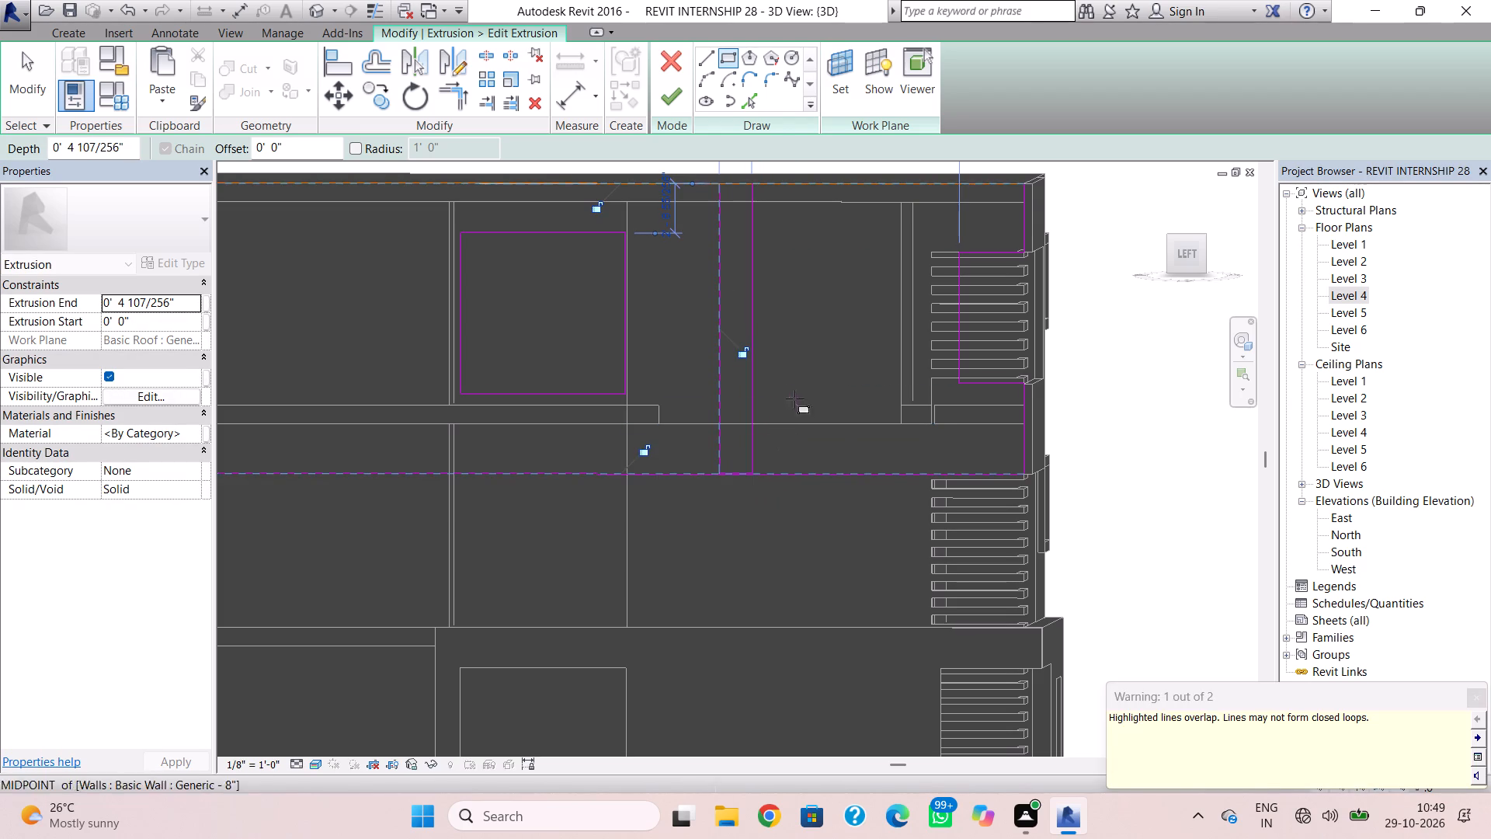
key(Escape)
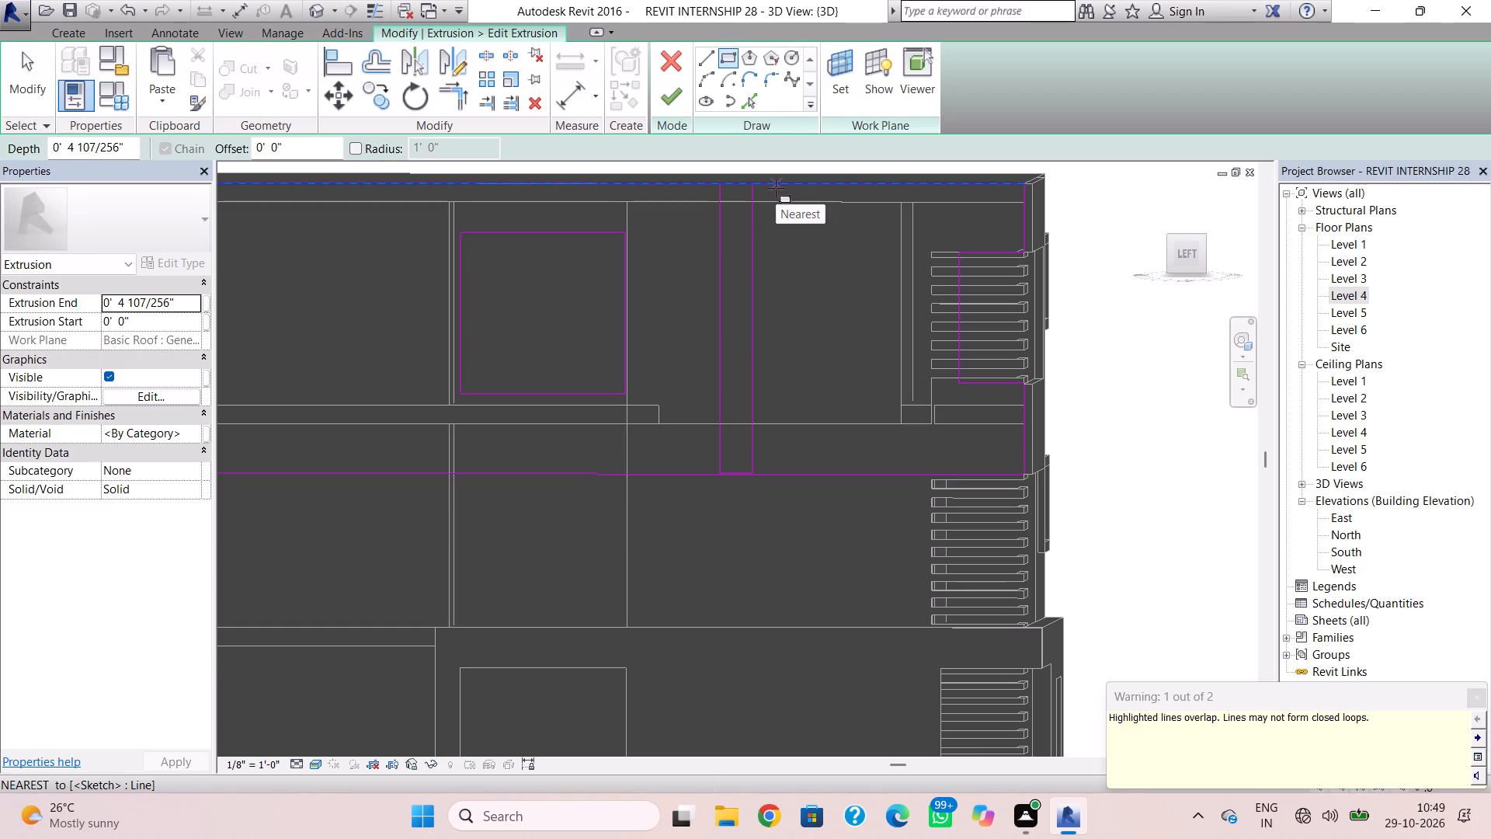
Sketch three more narrow full-height rectangles in the wall profile, spaced from the first one towards the notched corner.
click(776, 188)
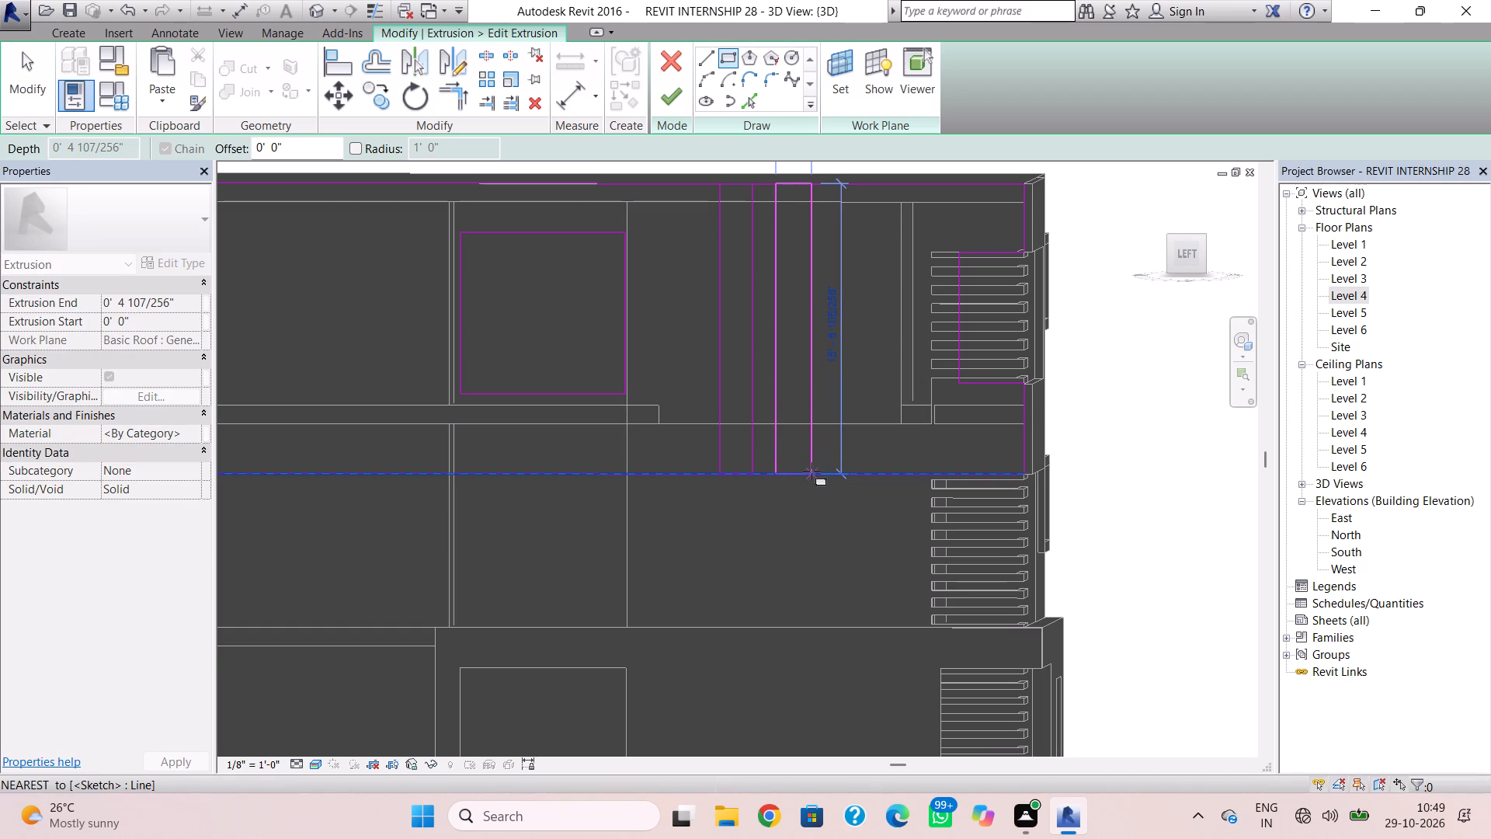
click(812, 471)
key(Escape)
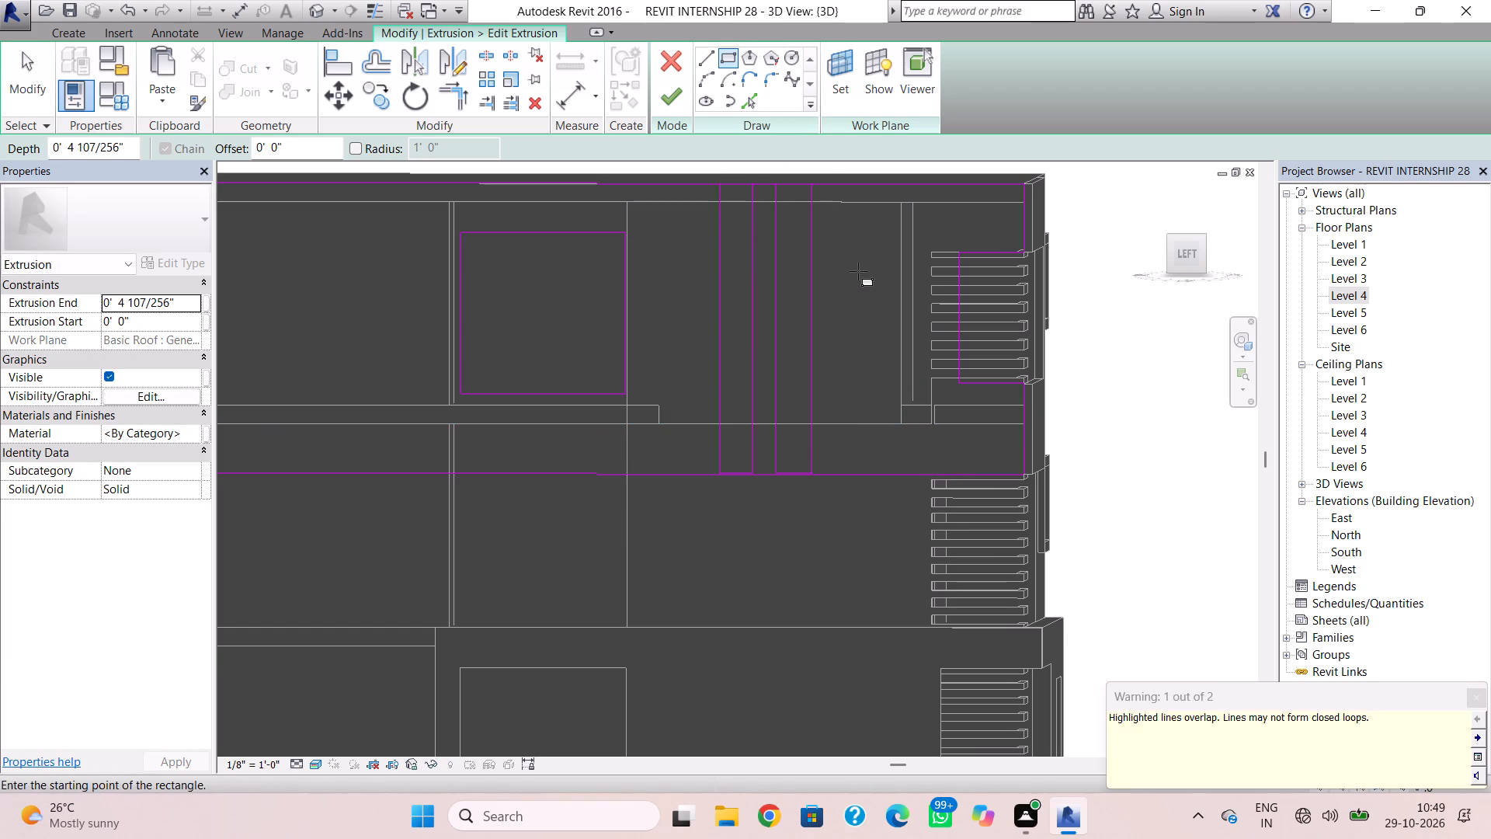
click(835, 183)
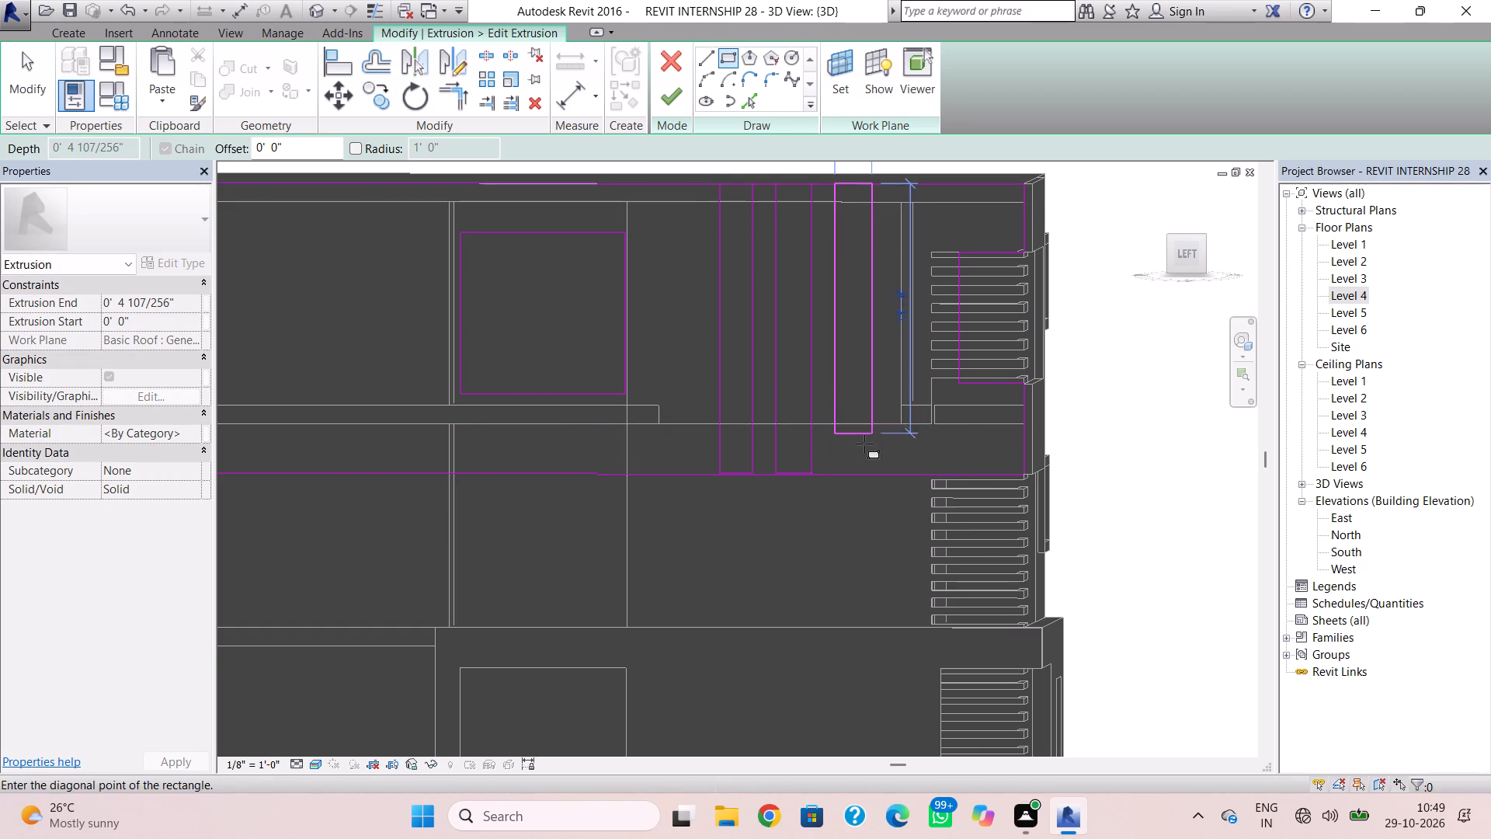
click(870, 475)
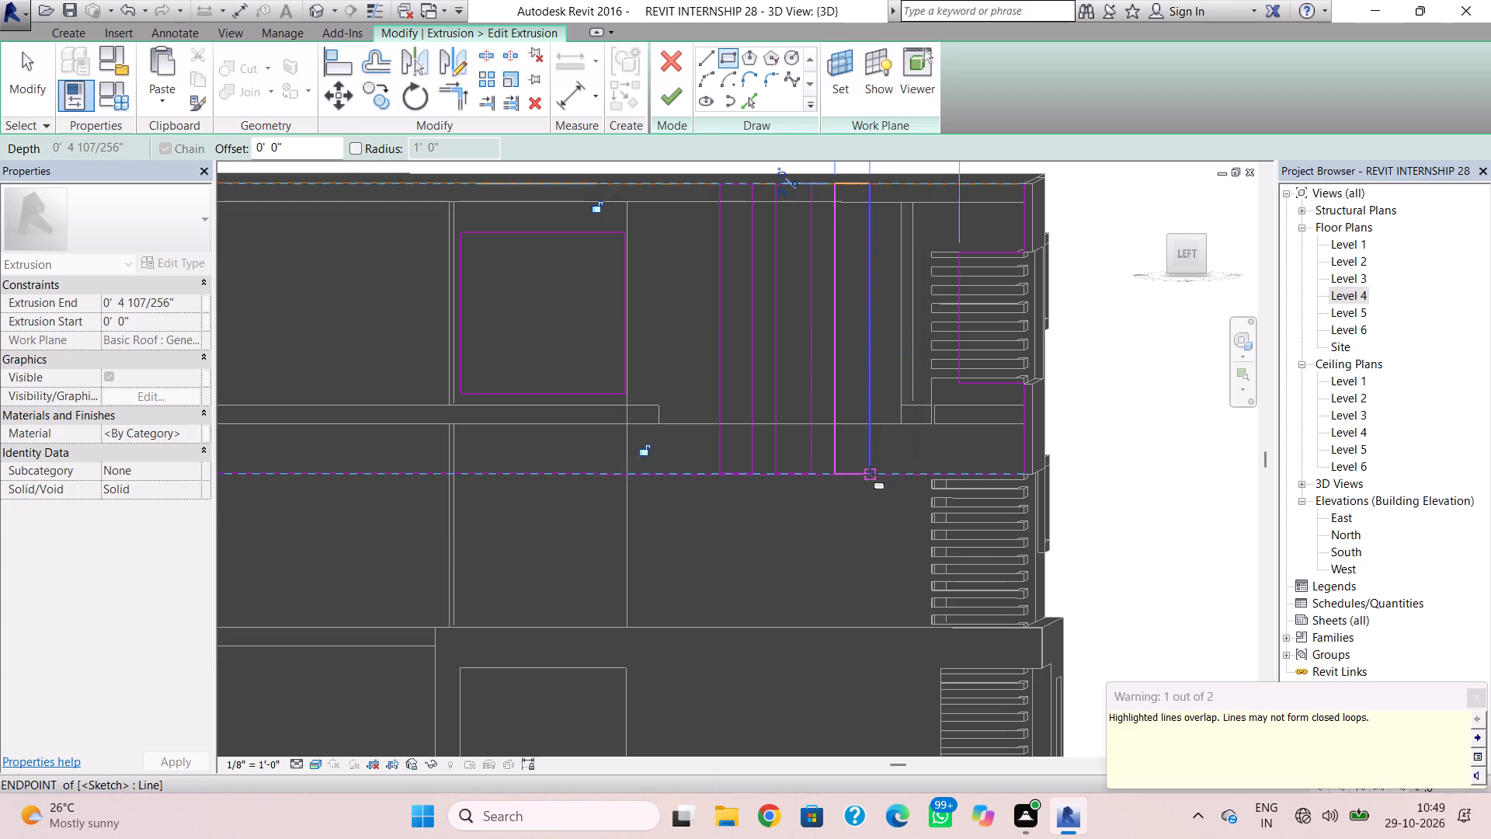
key(Escape)
click(884, 182)
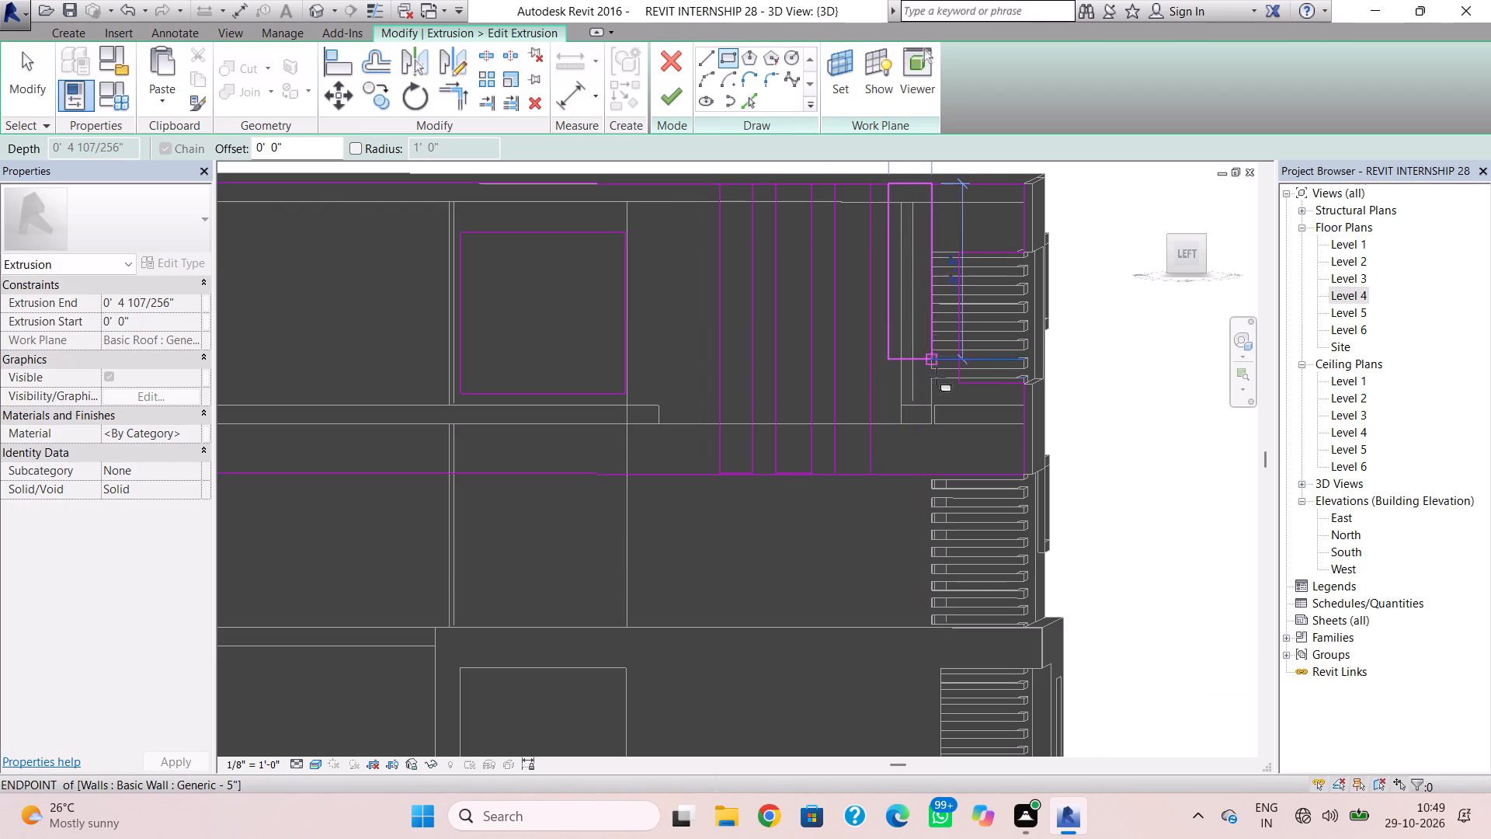
click(916, 473)
key(Escape)
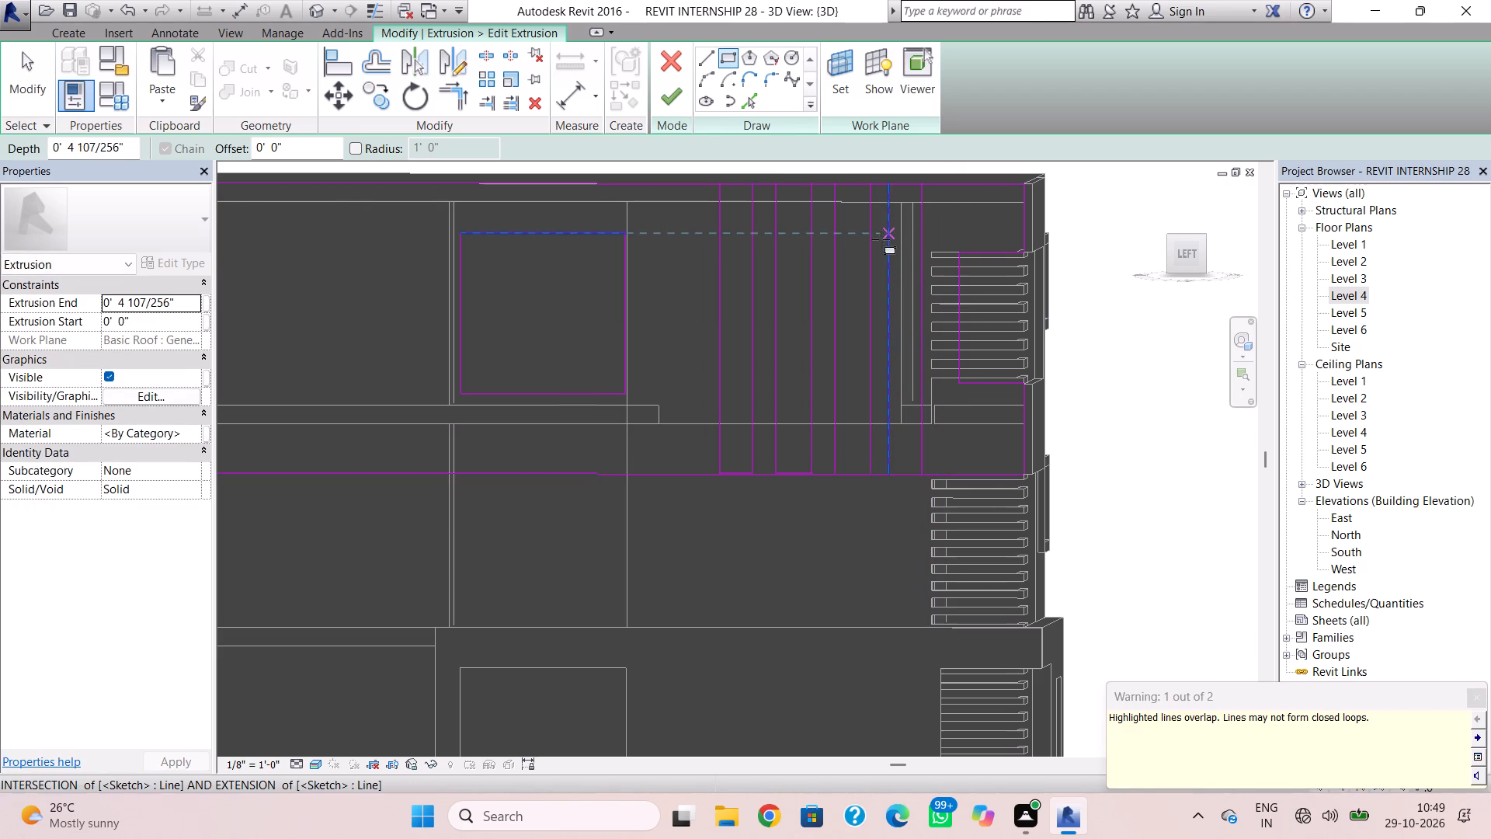
key(Escape)
Delete the wall profile's long top edge and the short top edges of the four narrow rectangles.
click(732, 178)
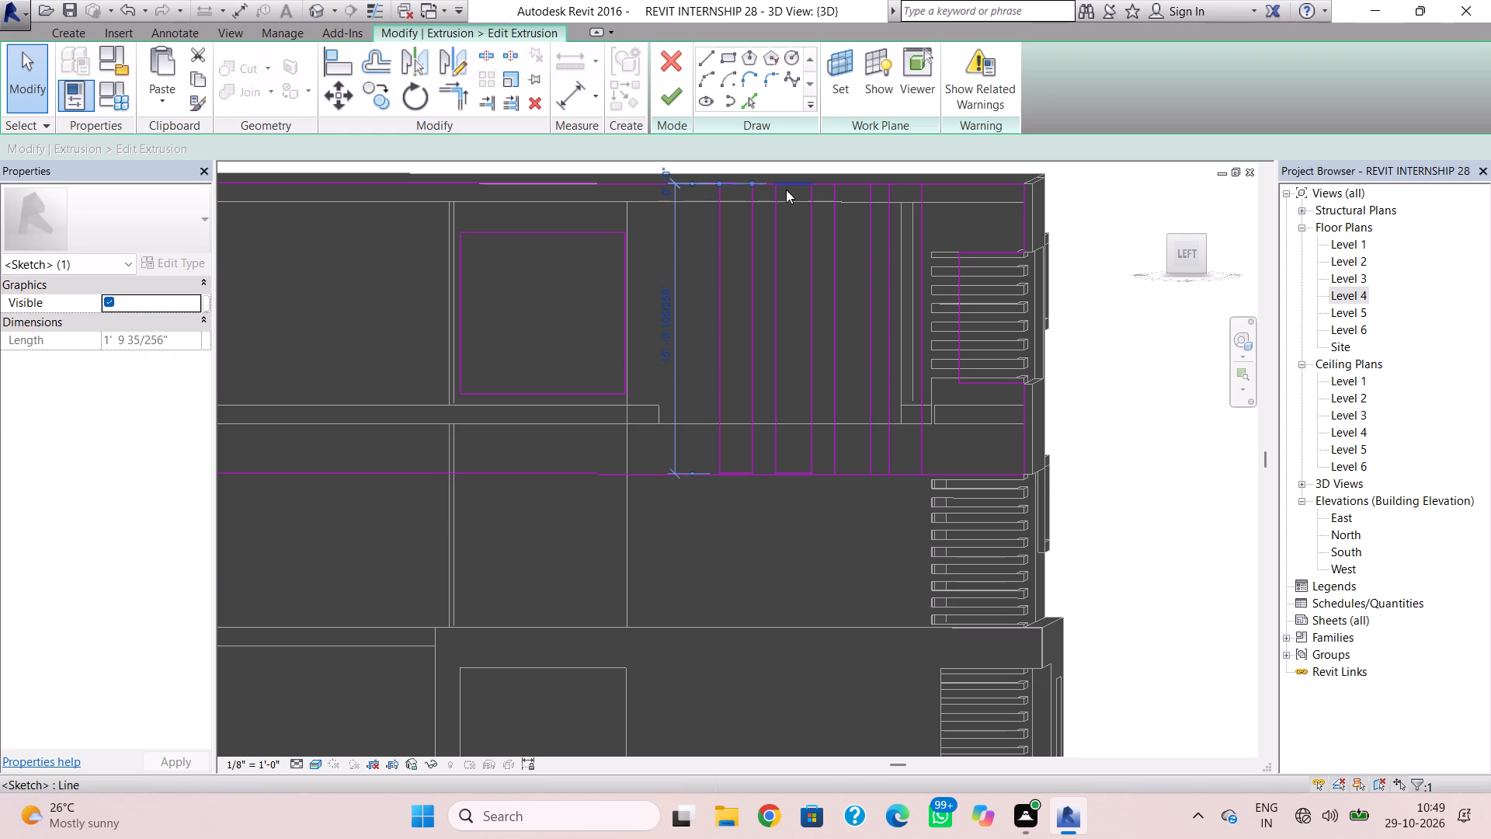
key(Delete)
click(727, 180)
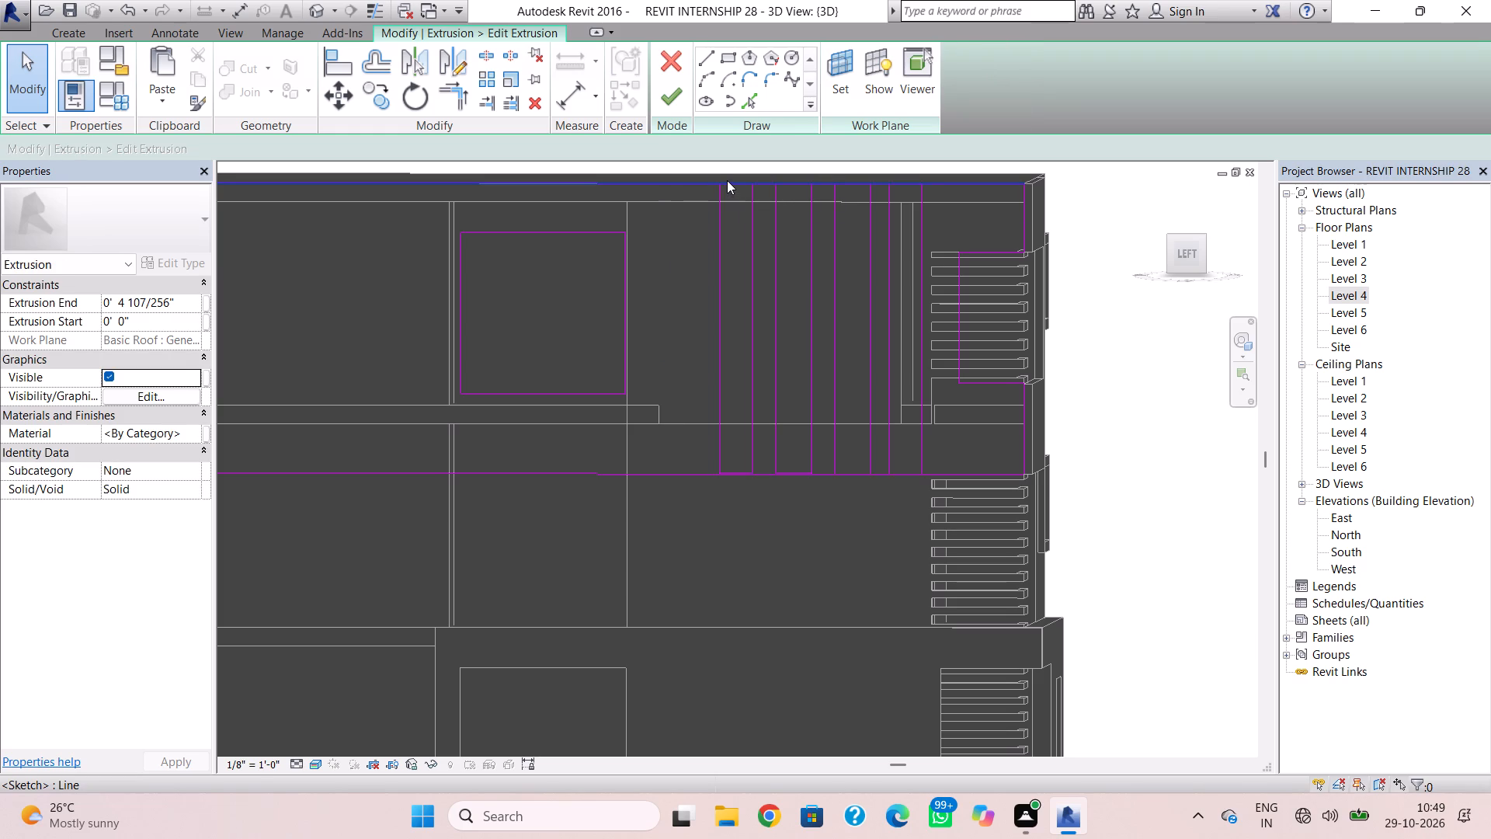
key(Delete)
click(788, 183)
key(Delete)
click(849, 189)
key(Delete)
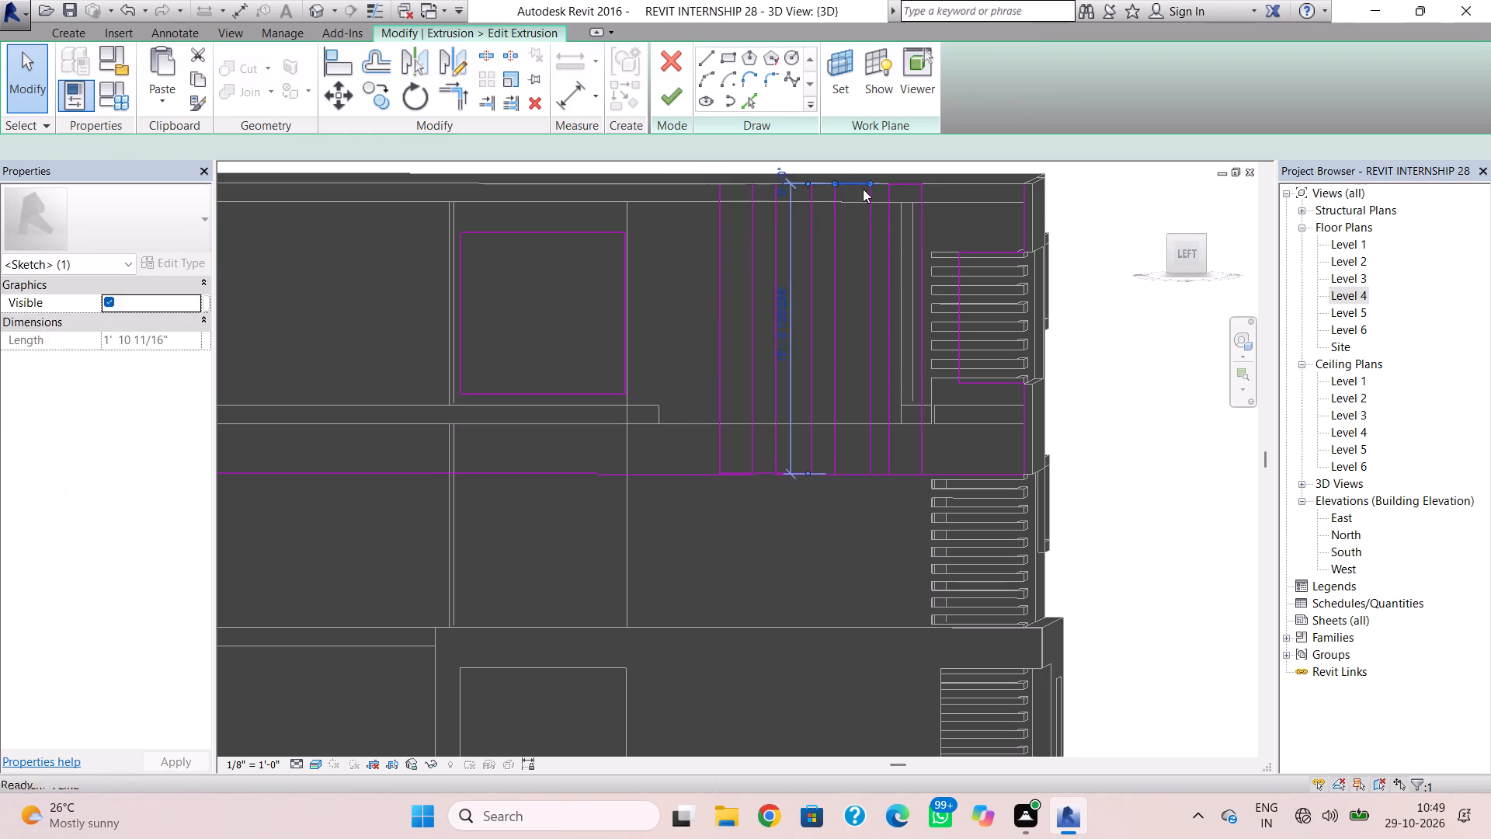
click(909, 184)
key(Delete)
Delete the wall profile's long bottom edge and the short bottom edges of the four narrow rectangles.
click(699, 472)
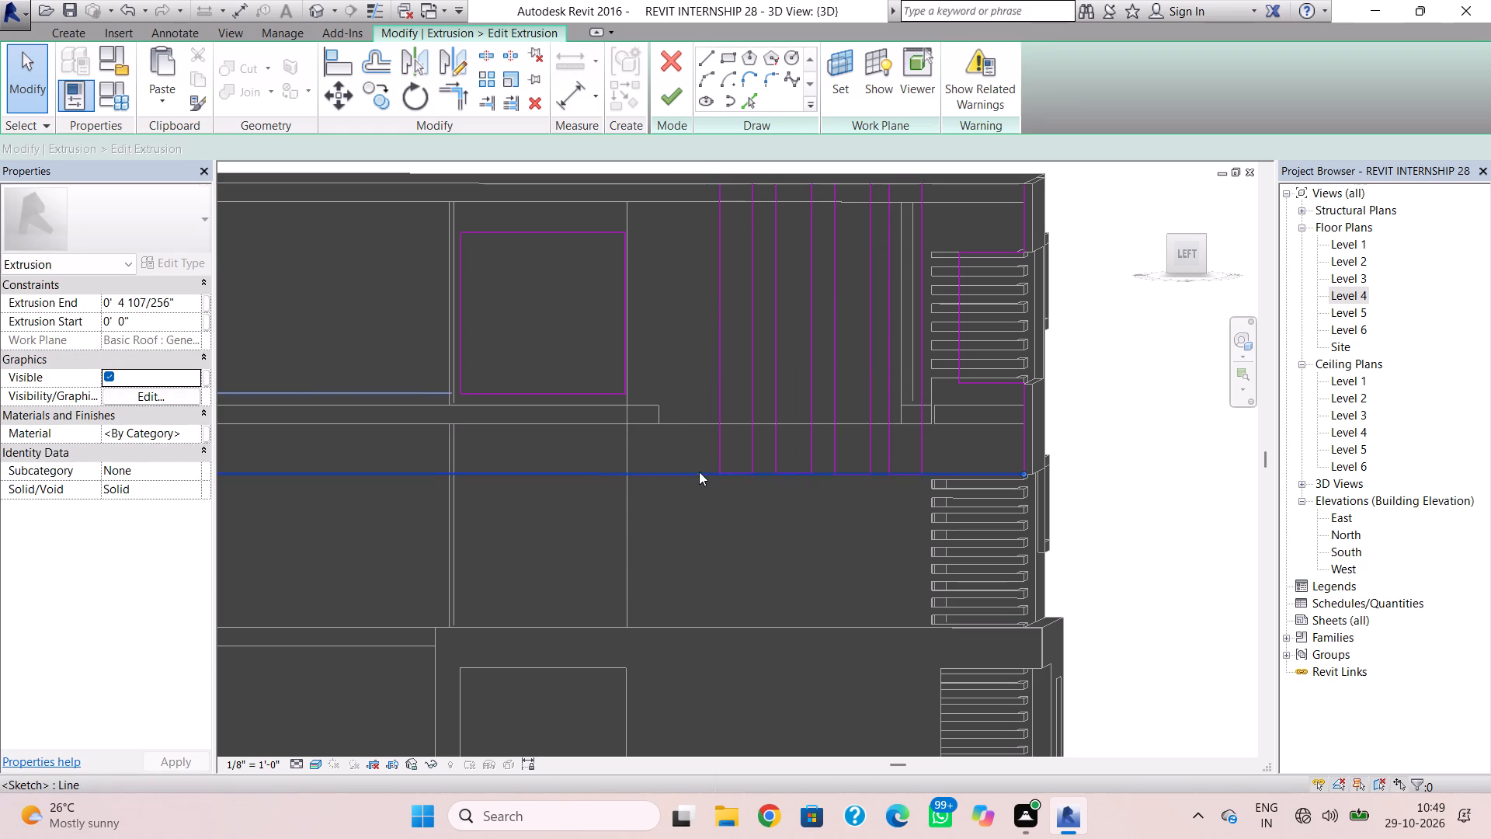
key(Delete)
key(Delete)
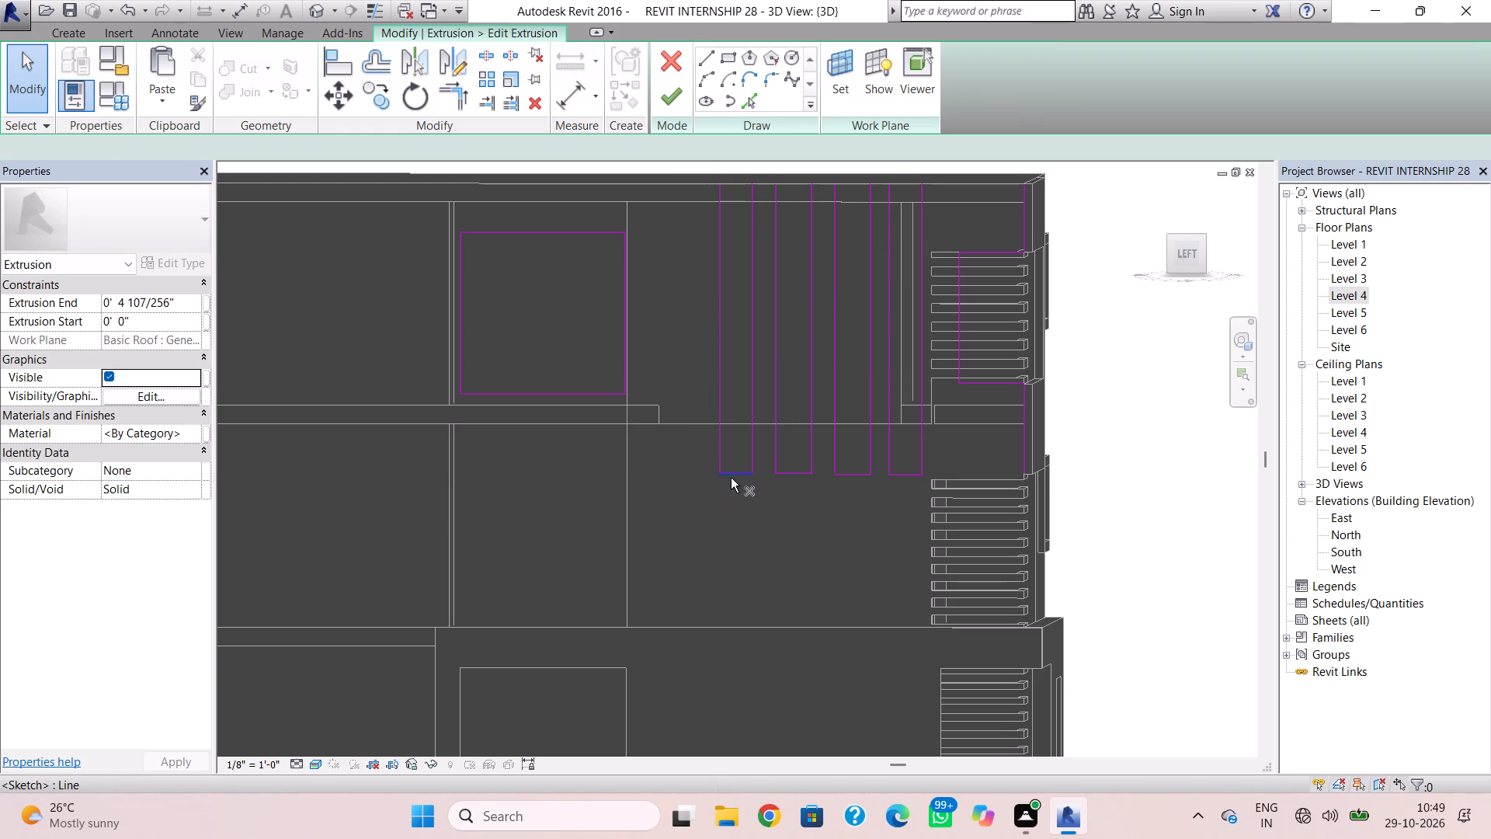
click(744, 478)
key(Delete)
click(784, 476)
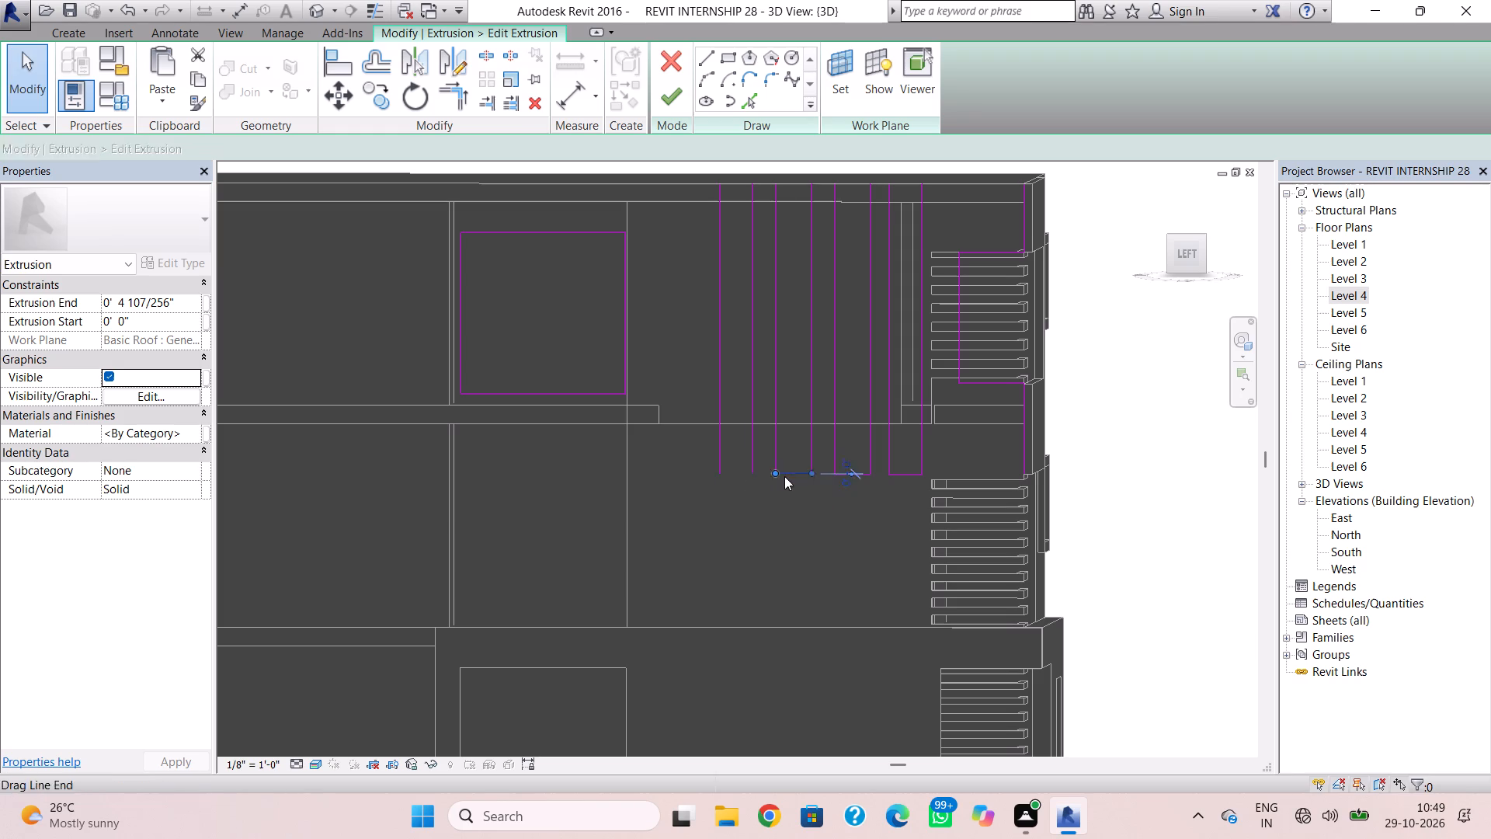
key(Delete)
click(841, 478)
key(Delete)
click(907, 479)
key(Delete)
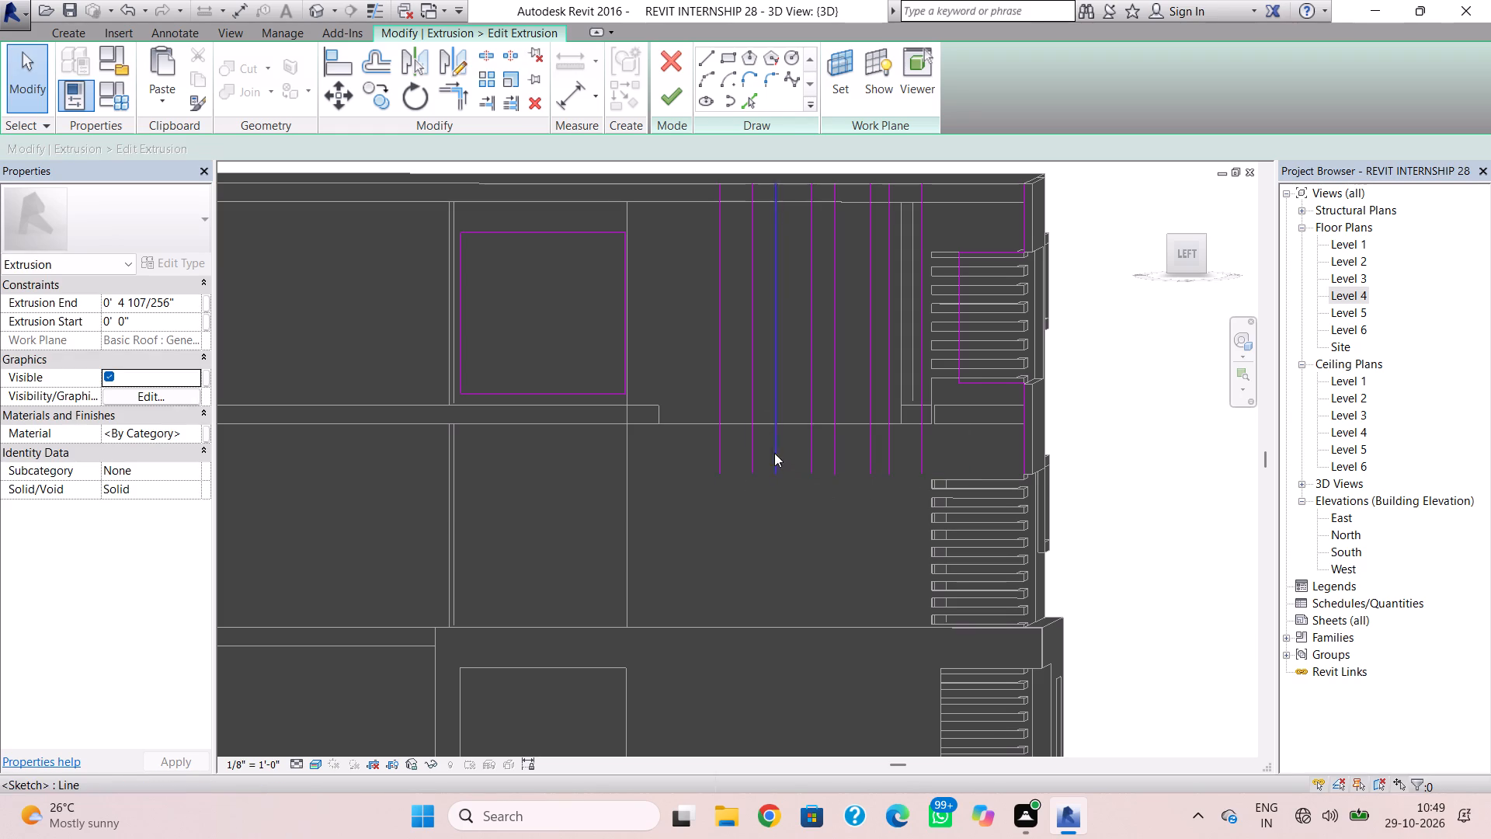
Draw bottom edge lines closing the three slats between the four gaps and the notched corner section of the wall profile.
click(708, 59)
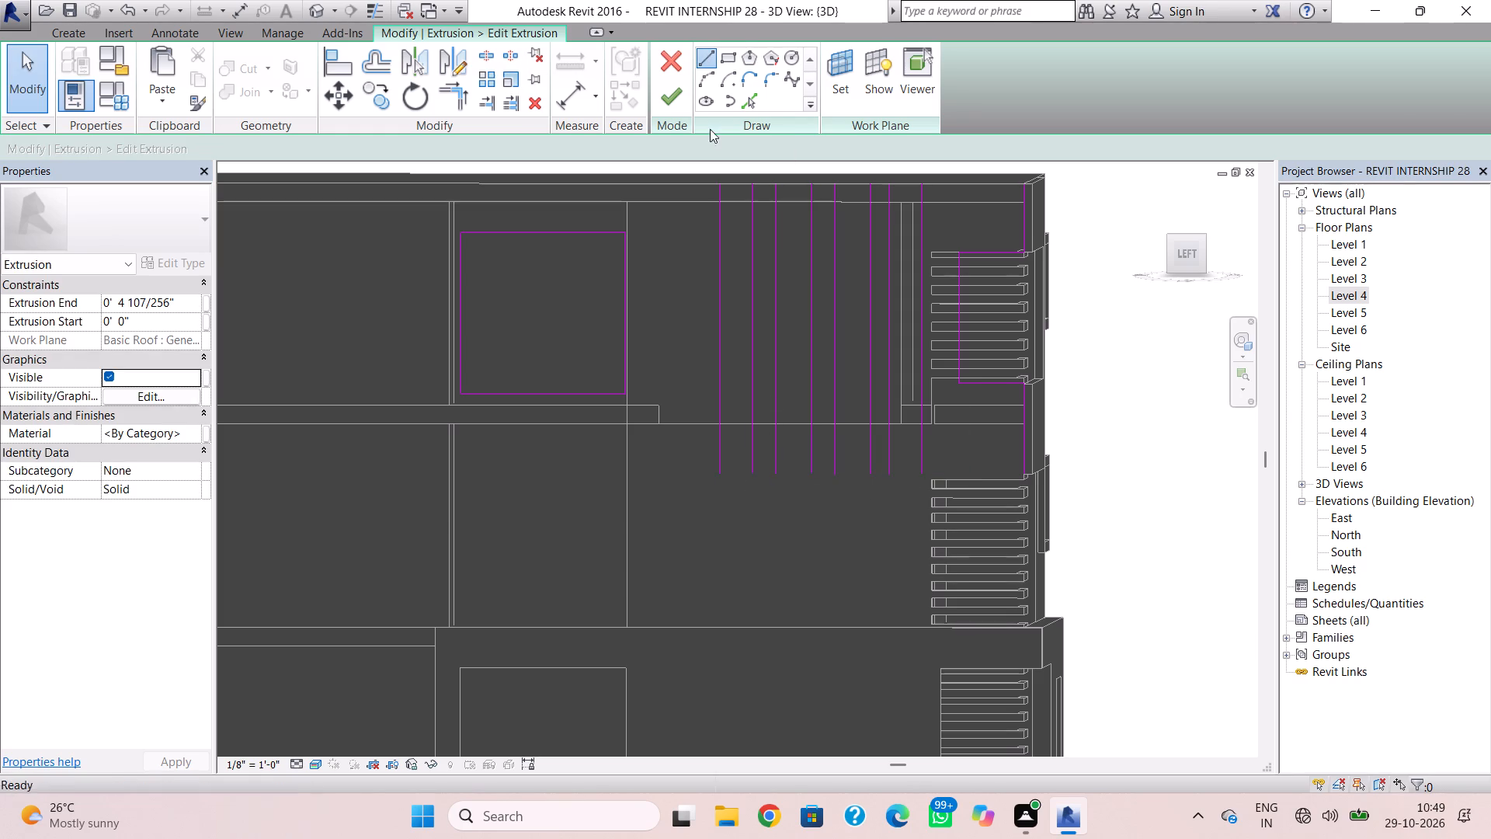
scroll(742, 475, up, 5)
click(762, 472)
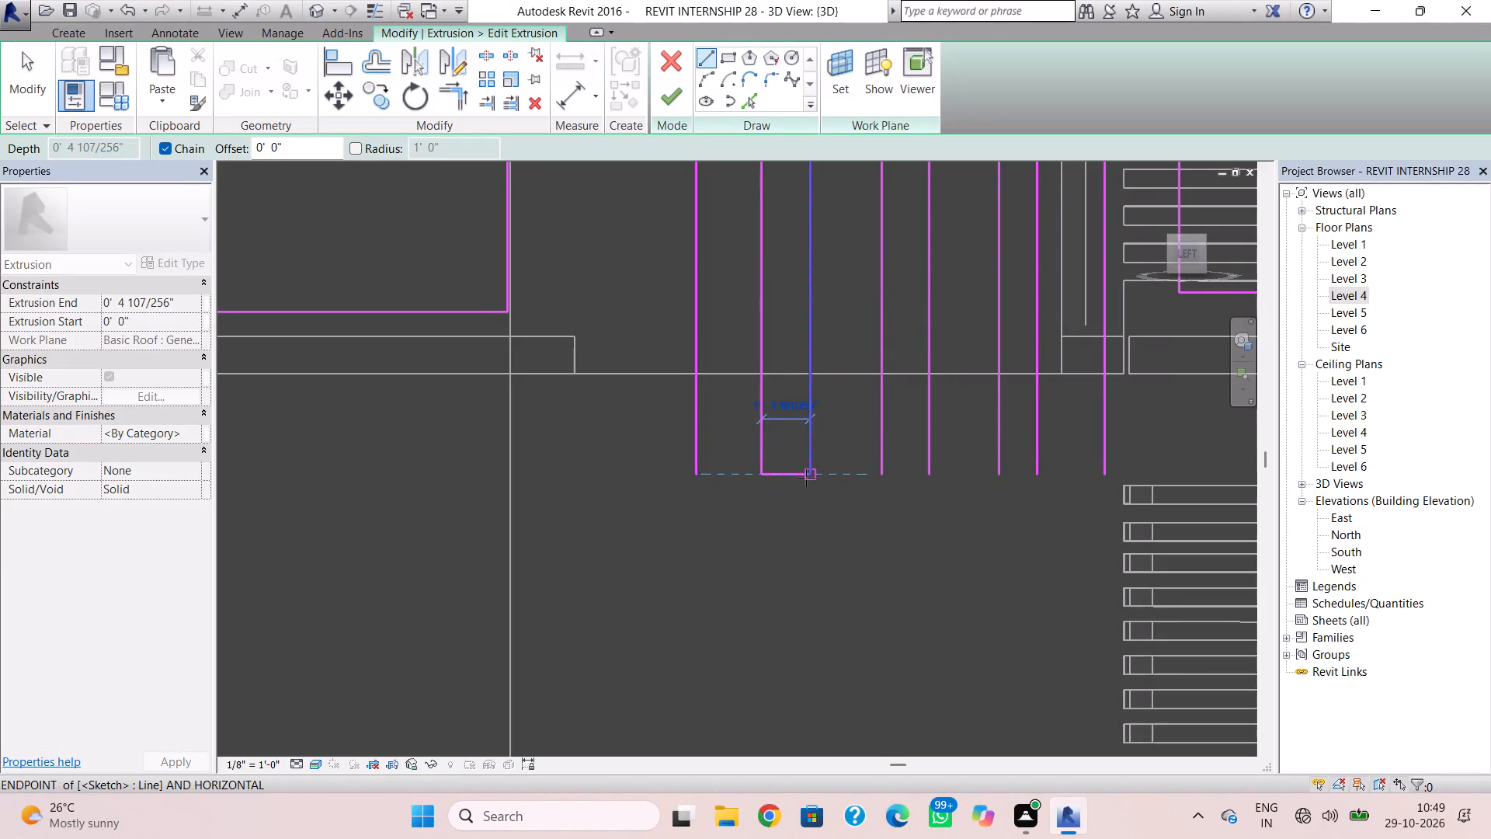
click(806, 478)
click(885, 473)
click(926, 473)
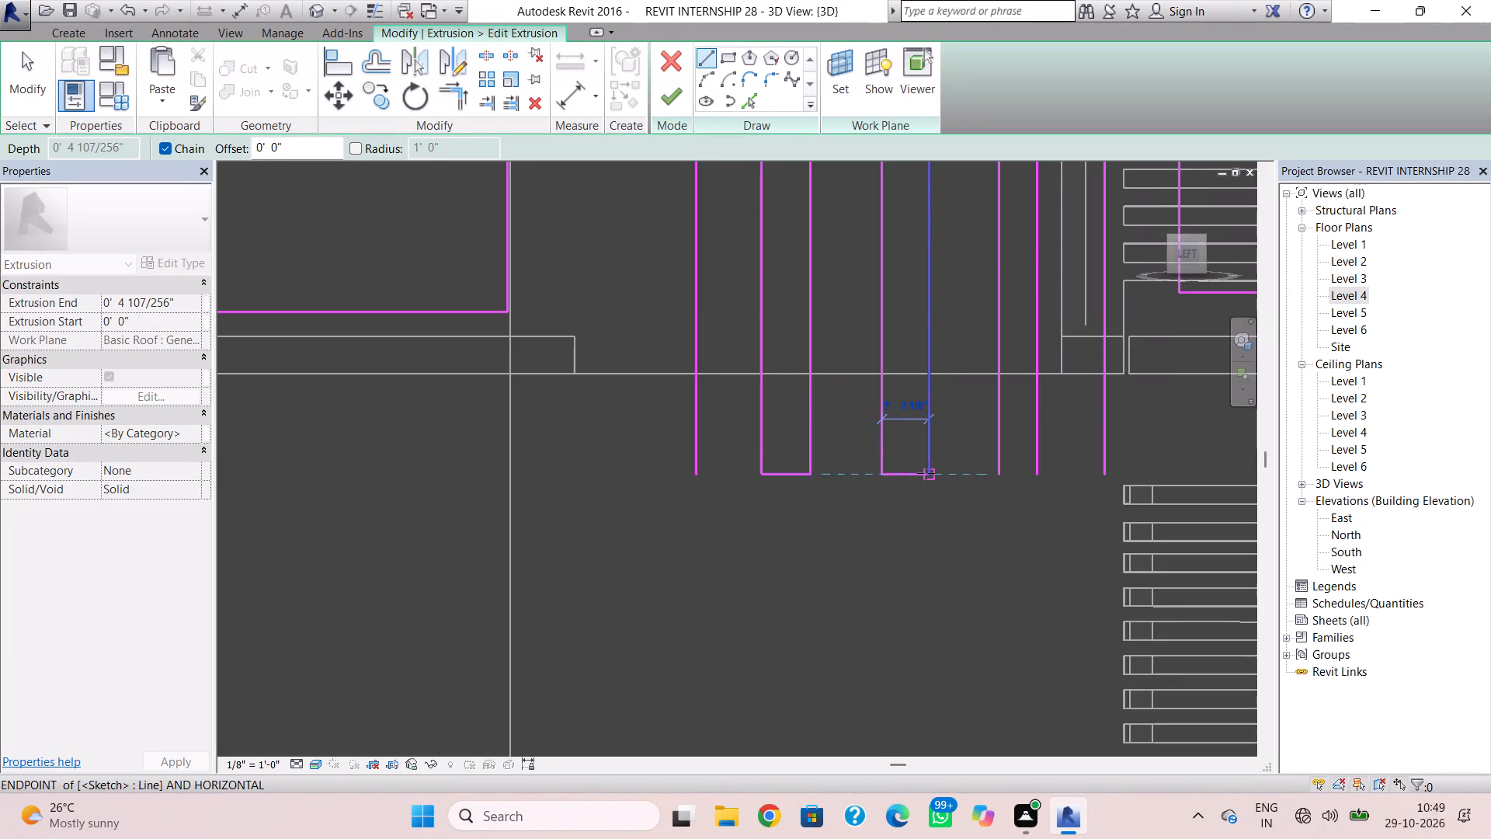
click(998, 477)
click(1035, 475)
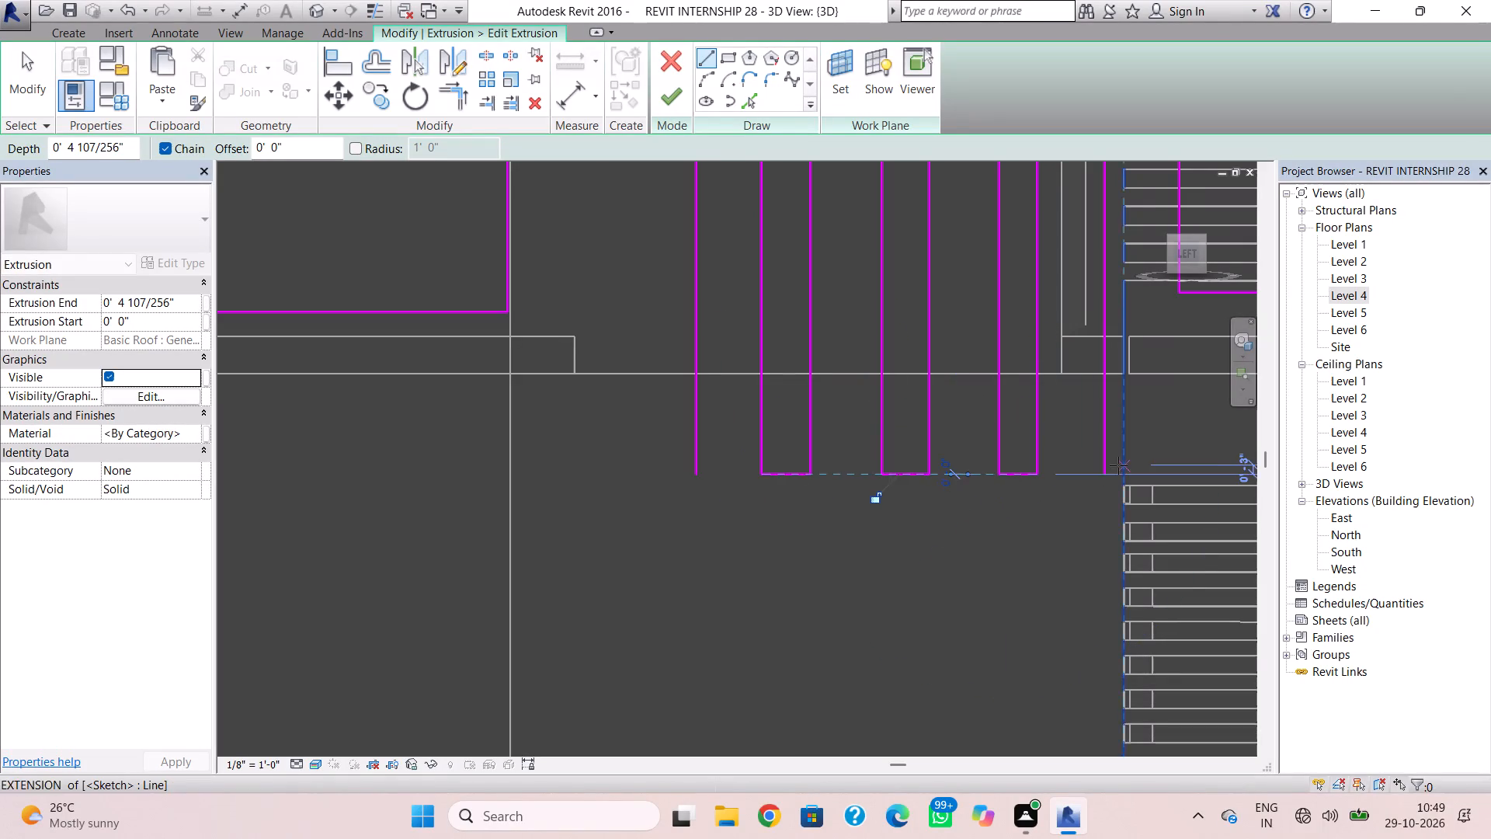
scroll(1118, 465, down, 1)
middle_drag(1118, 465, 894, 437)
click(887, 447)
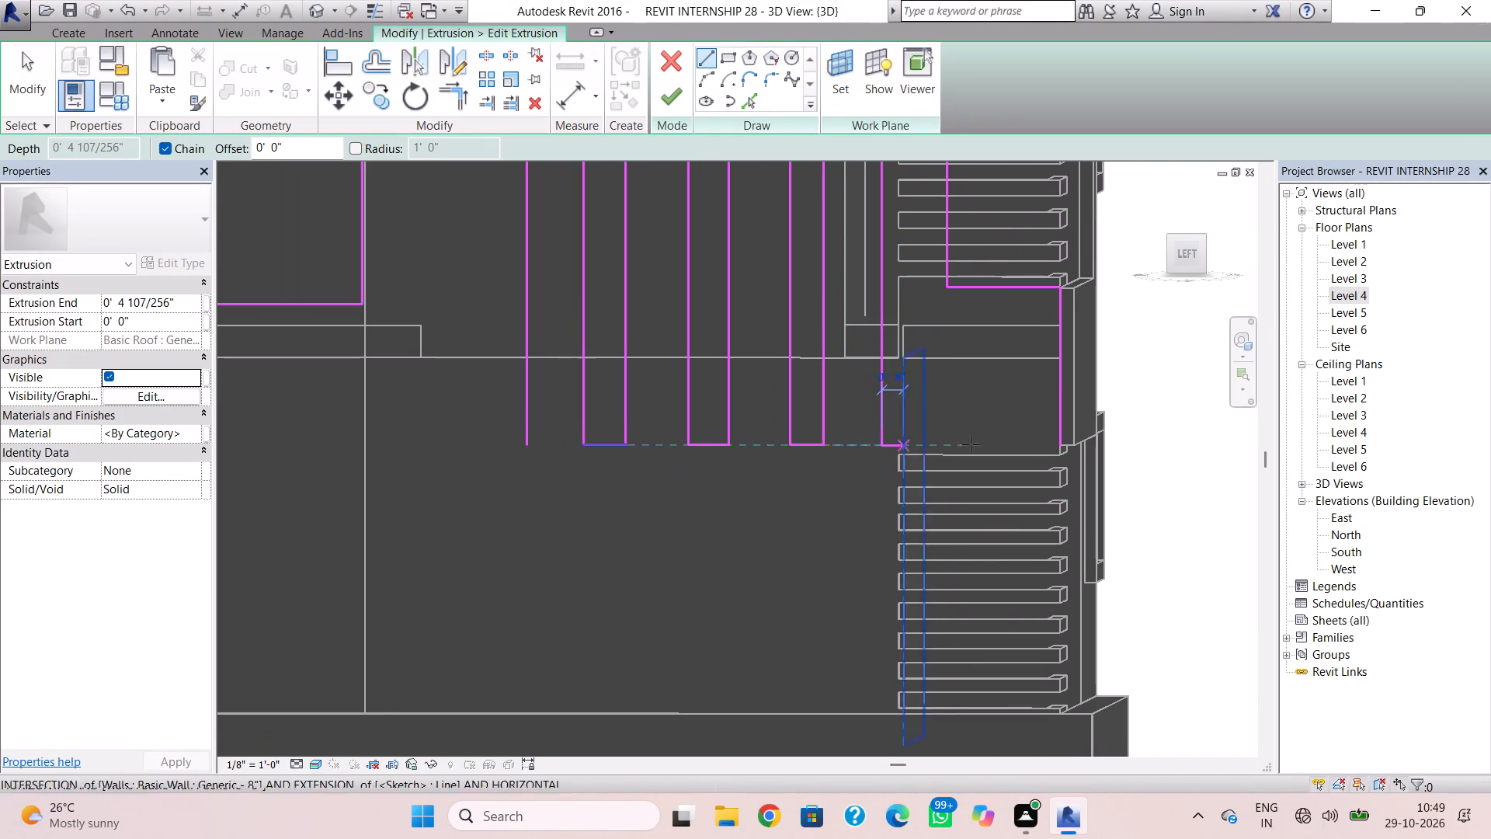
click(1062, 450)
Draw the long bottom edge from the first gap to the wall profile's far notched end.
scroll(760, 437, down, 2)
middle_drag(759, 437, 900, 399)
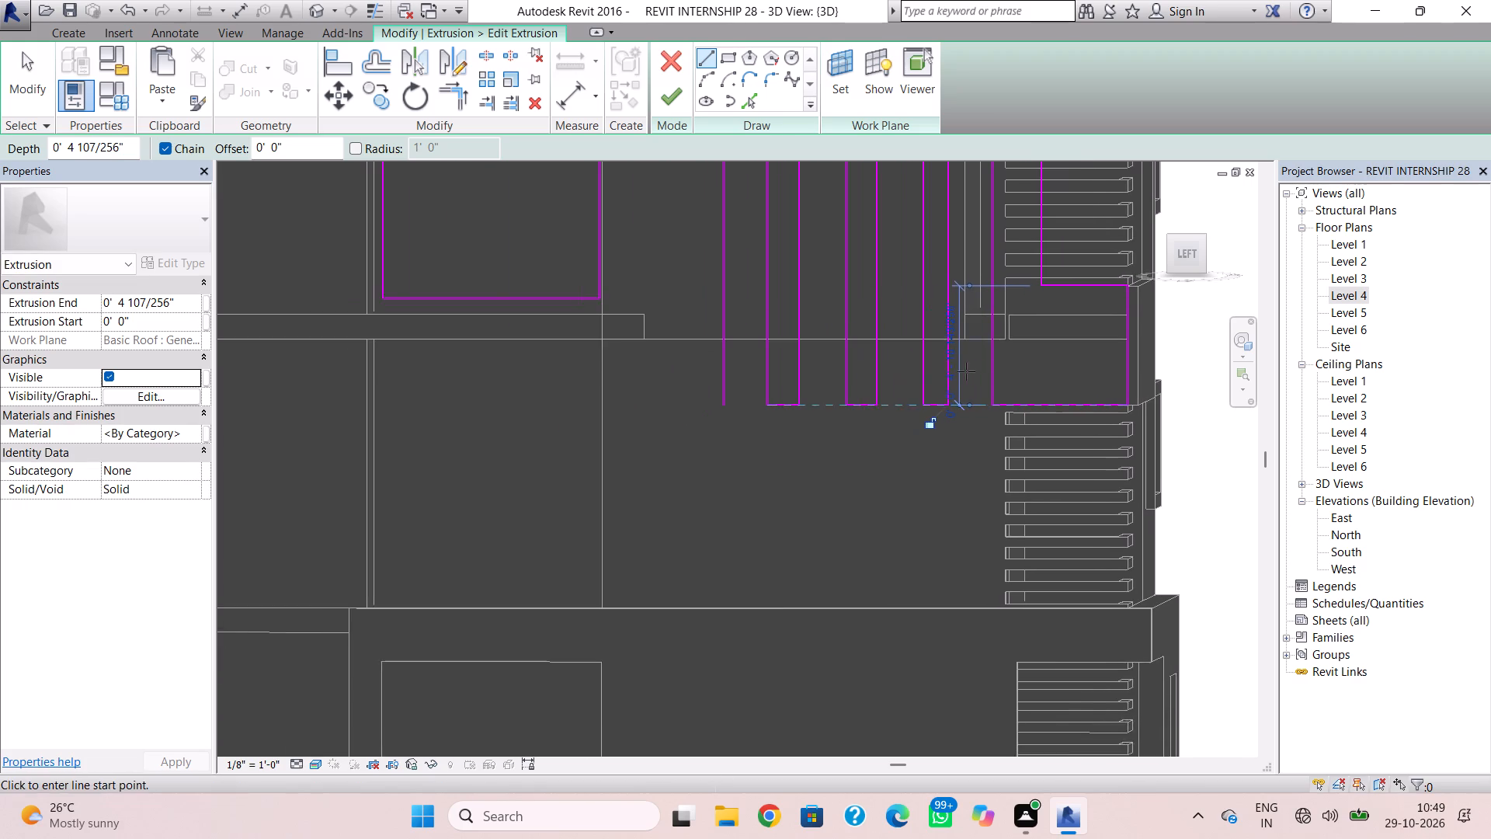
scroll(657, 377, down, 1)
click(714, 395)
scroll(453, 395, down, 2)
middle_drag(453, 394, 741, 395)
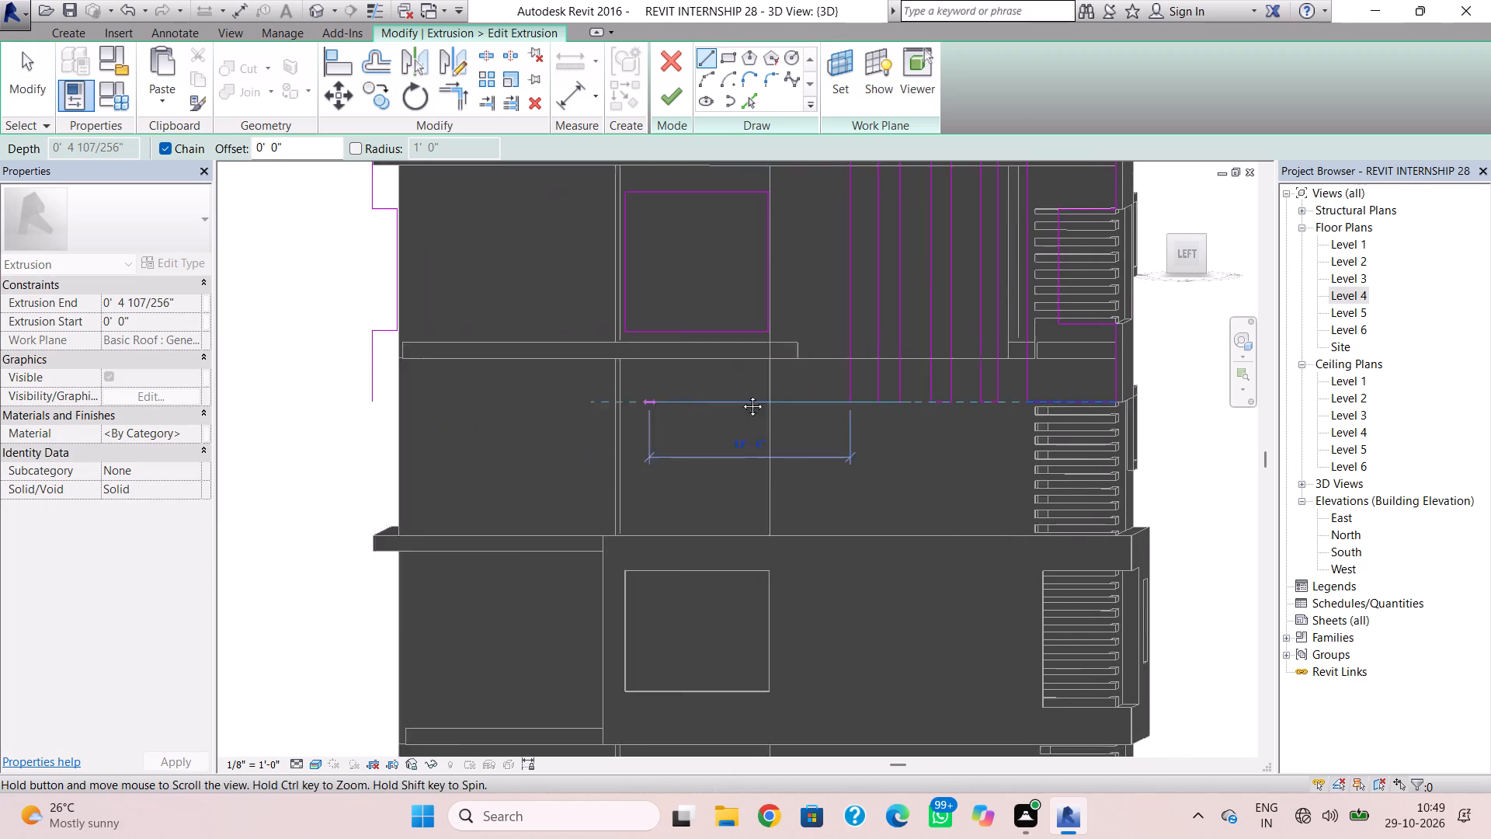
middle_drag(741, 395, 919, 389)
scroll(638, 384, up, 2)
click(634, 384)
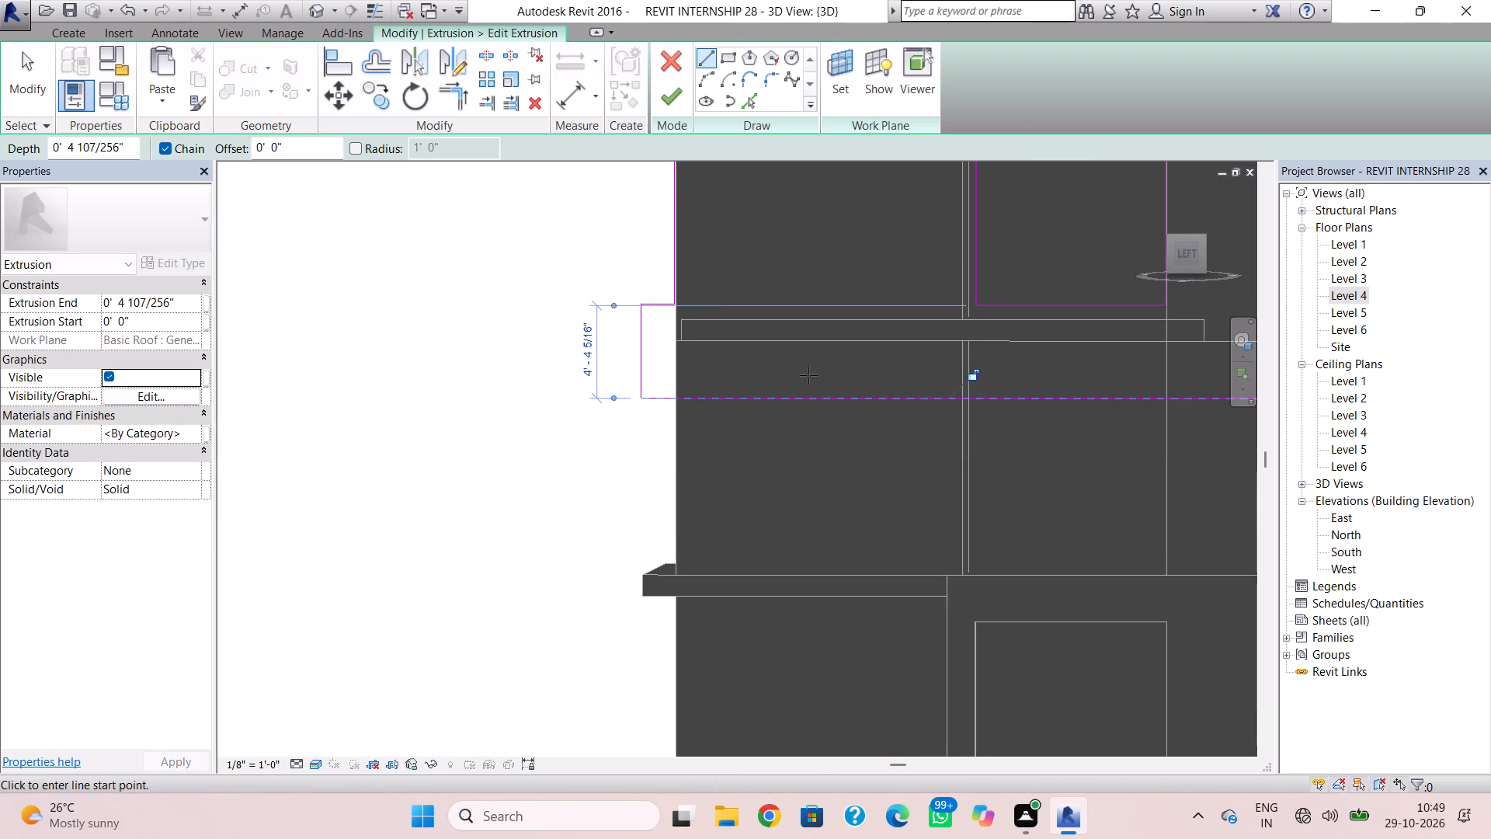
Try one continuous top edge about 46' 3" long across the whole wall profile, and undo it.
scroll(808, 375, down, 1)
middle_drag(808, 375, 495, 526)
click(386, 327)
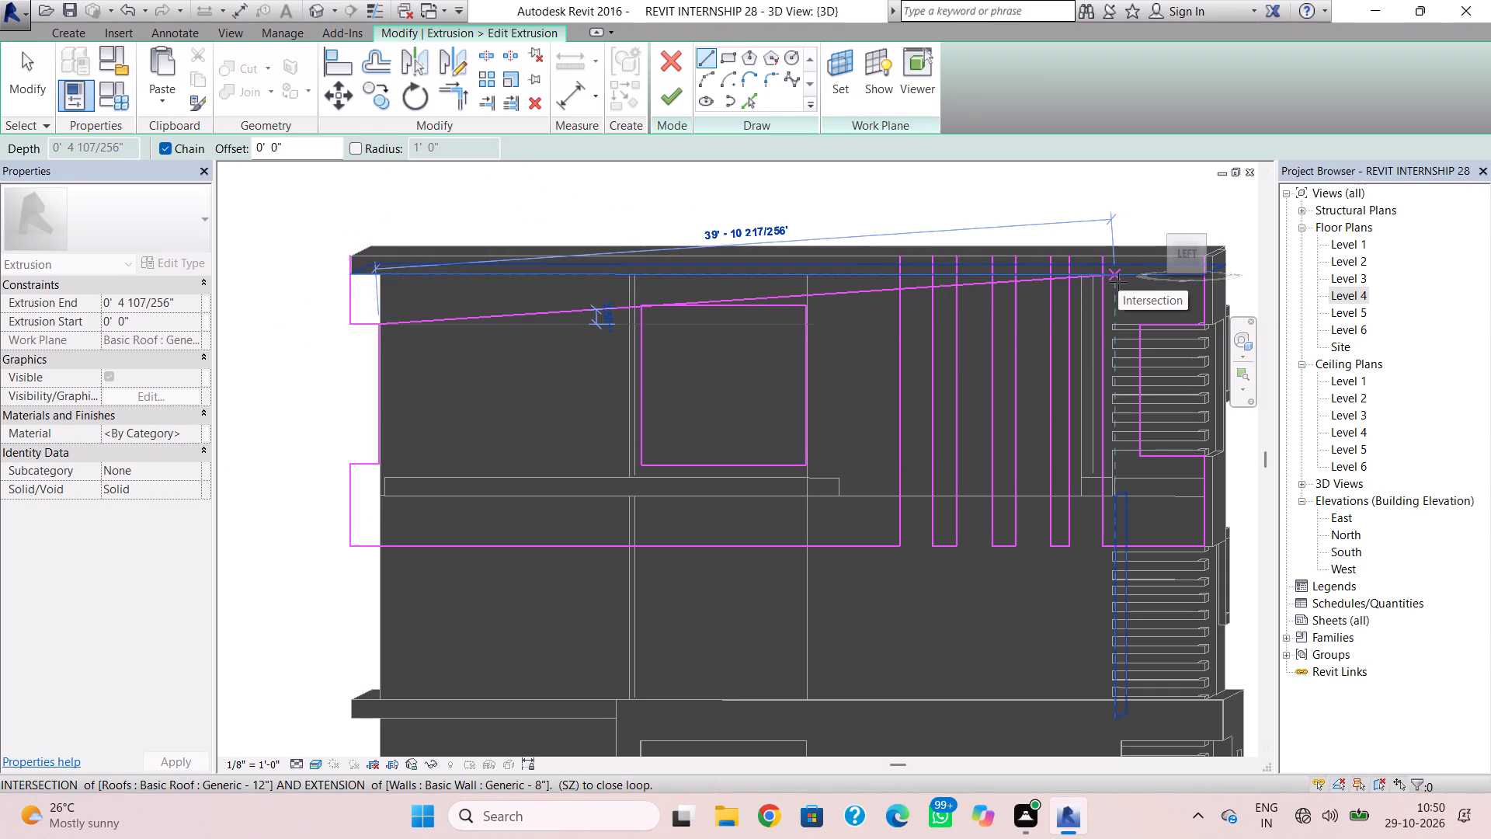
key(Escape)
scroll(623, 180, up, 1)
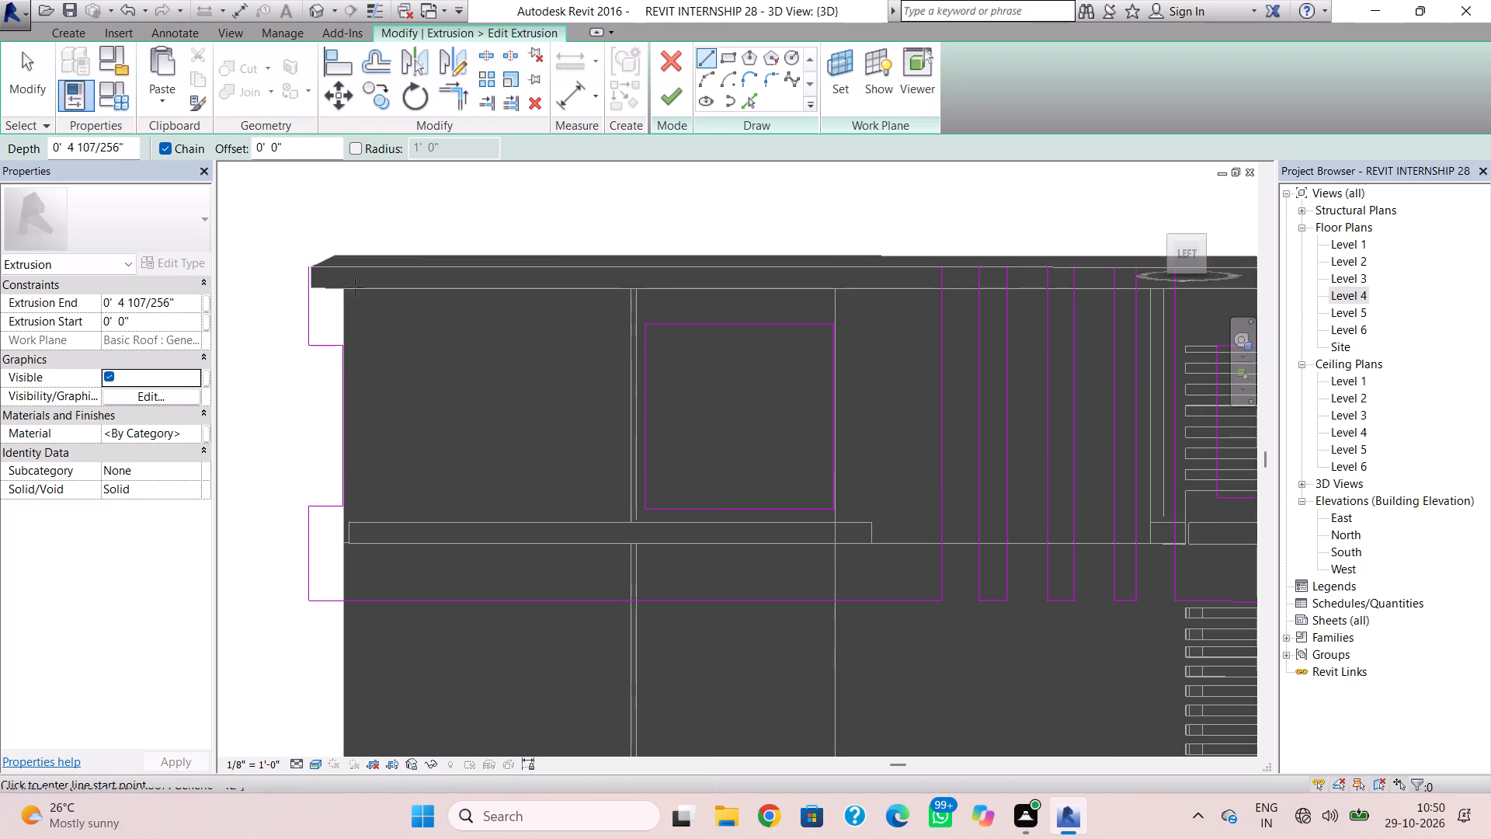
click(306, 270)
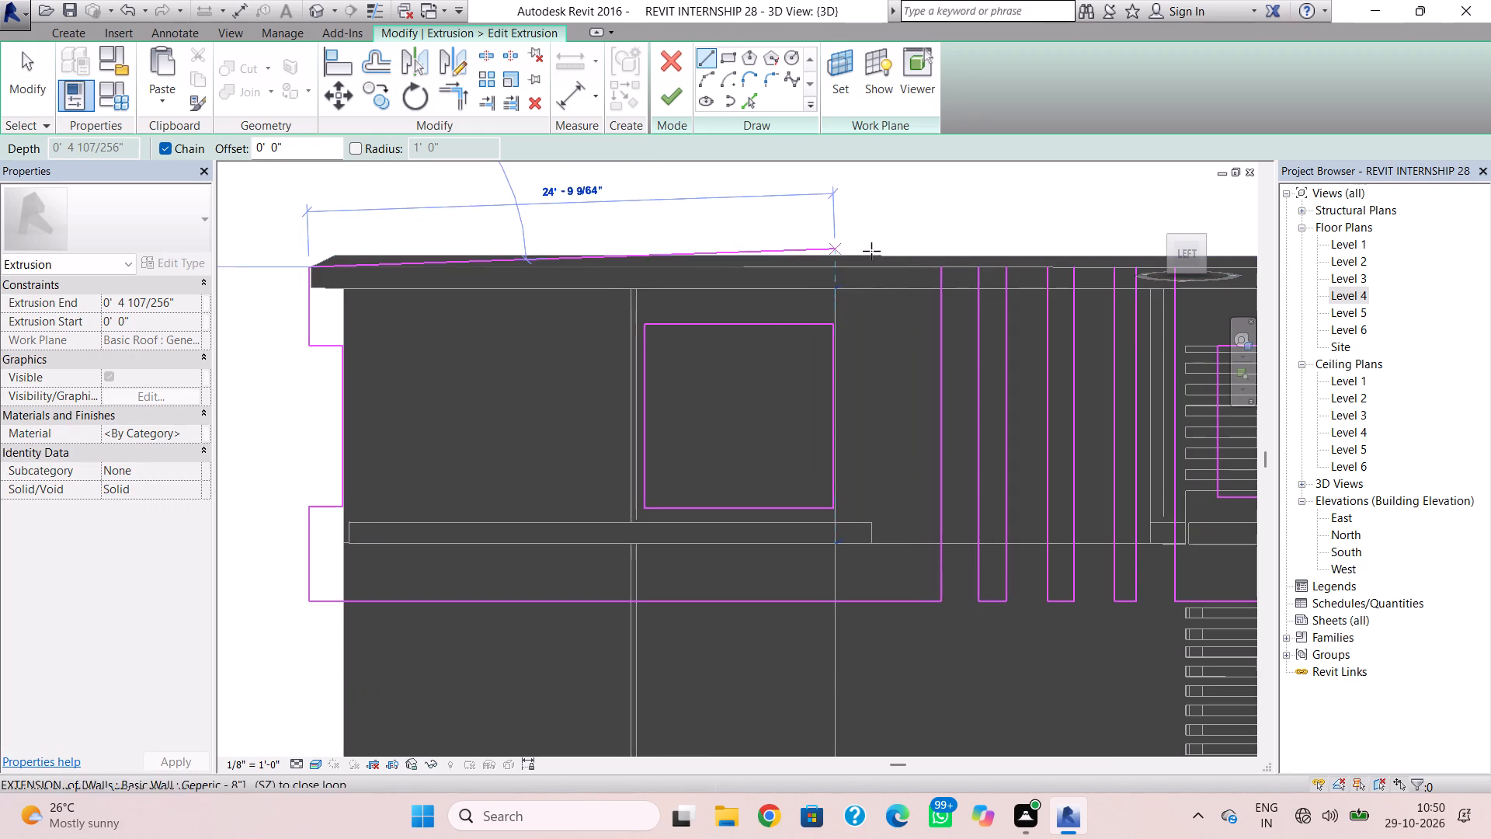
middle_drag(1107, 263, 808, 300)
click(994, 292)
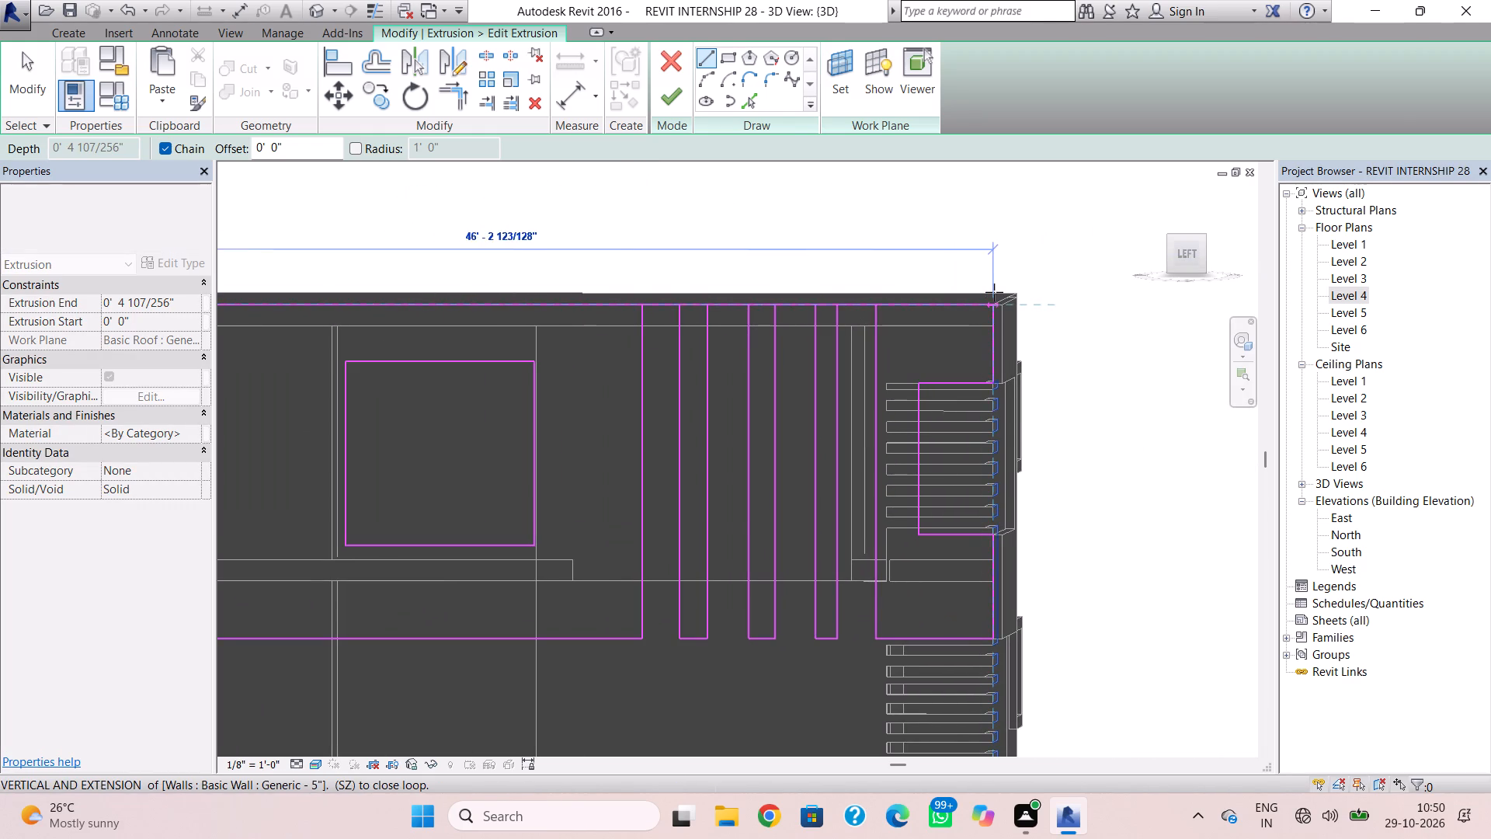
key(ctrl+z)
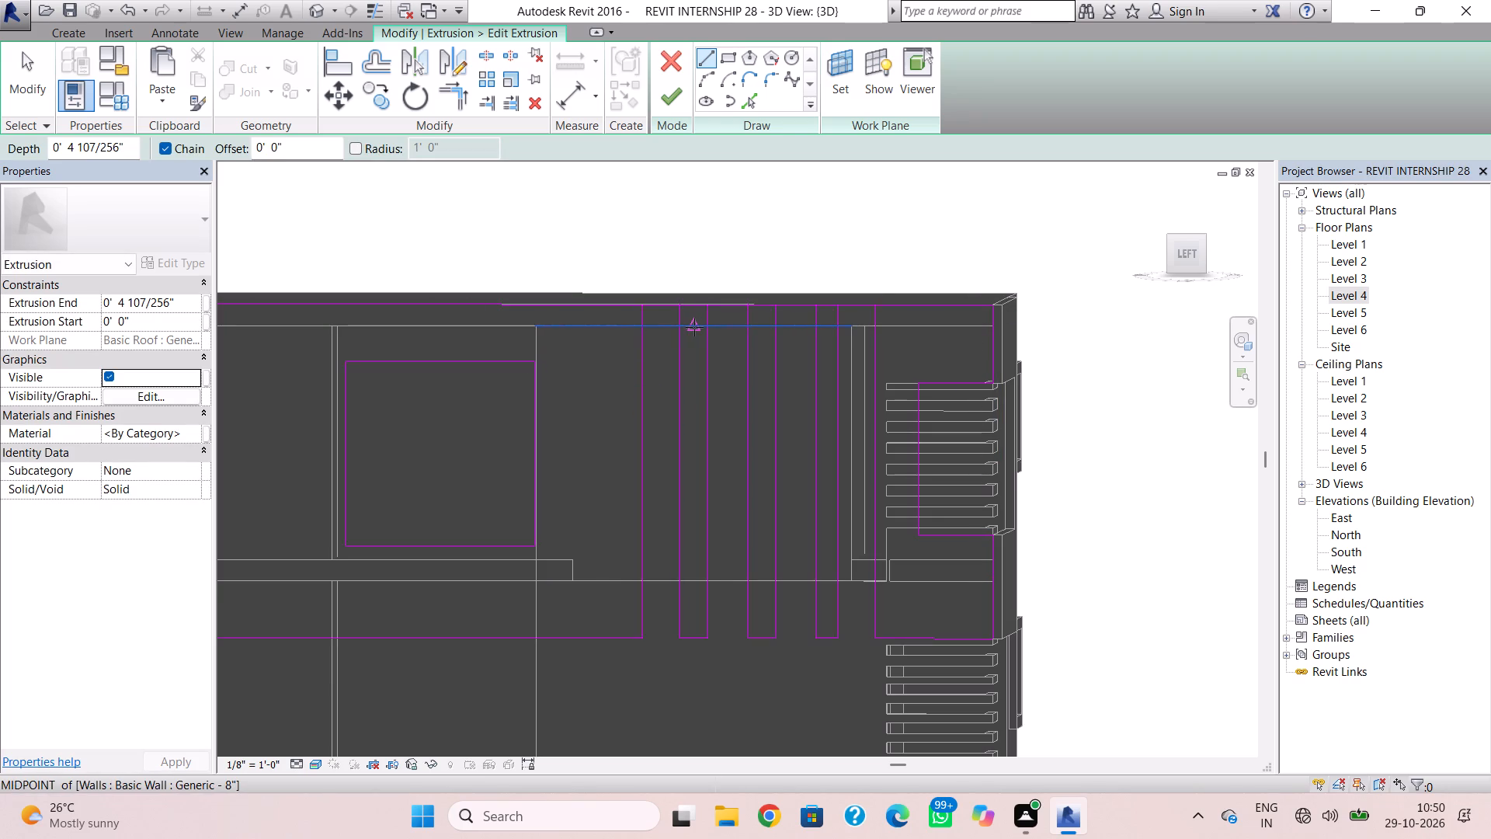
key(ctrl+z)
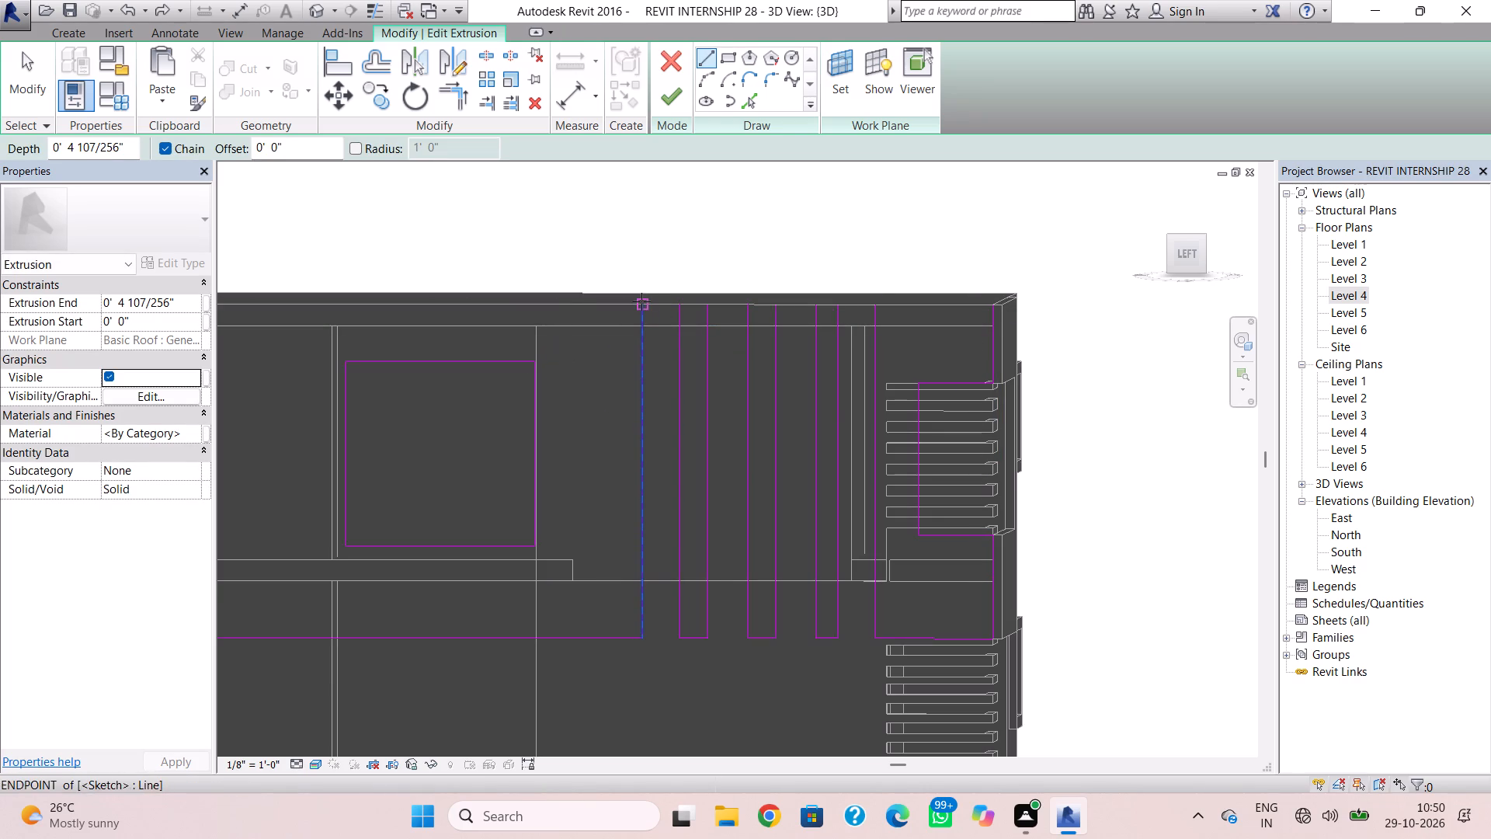
Draw the top edge from the first gap to the wall profile's far notched end.
click(641, 301)
middle_drag(537, 316, 836, 336)
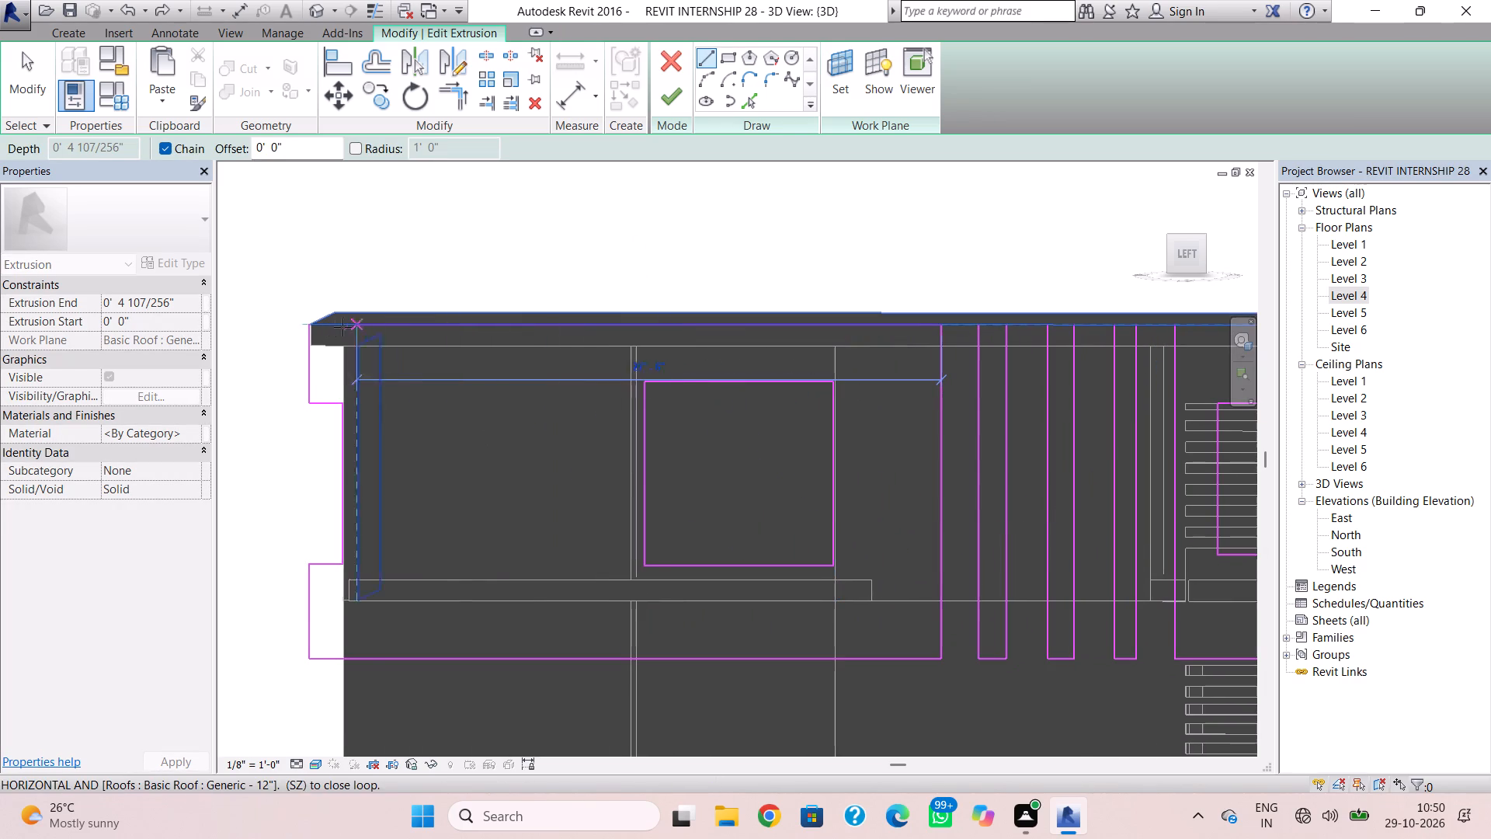
click(309, 326)
Draw short top edge lines closing the three slats between the gaps in the wall profile.
middle_drag(853, 308, 693, 360)
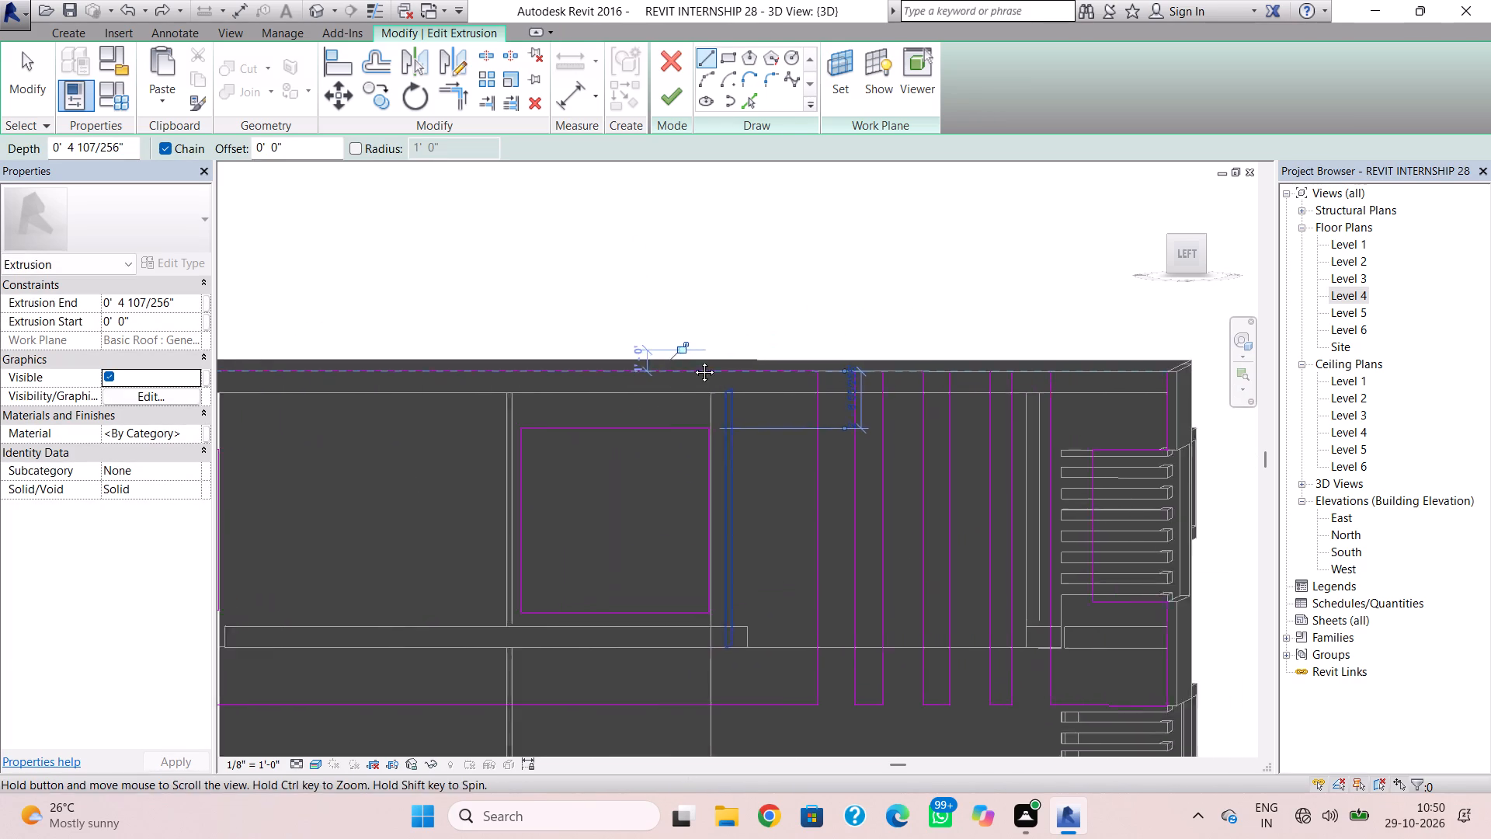
middle_drag(693, 360, 554, 377)
scroll(641, 369, up, 1)
scroll(691, 408, up, 4)
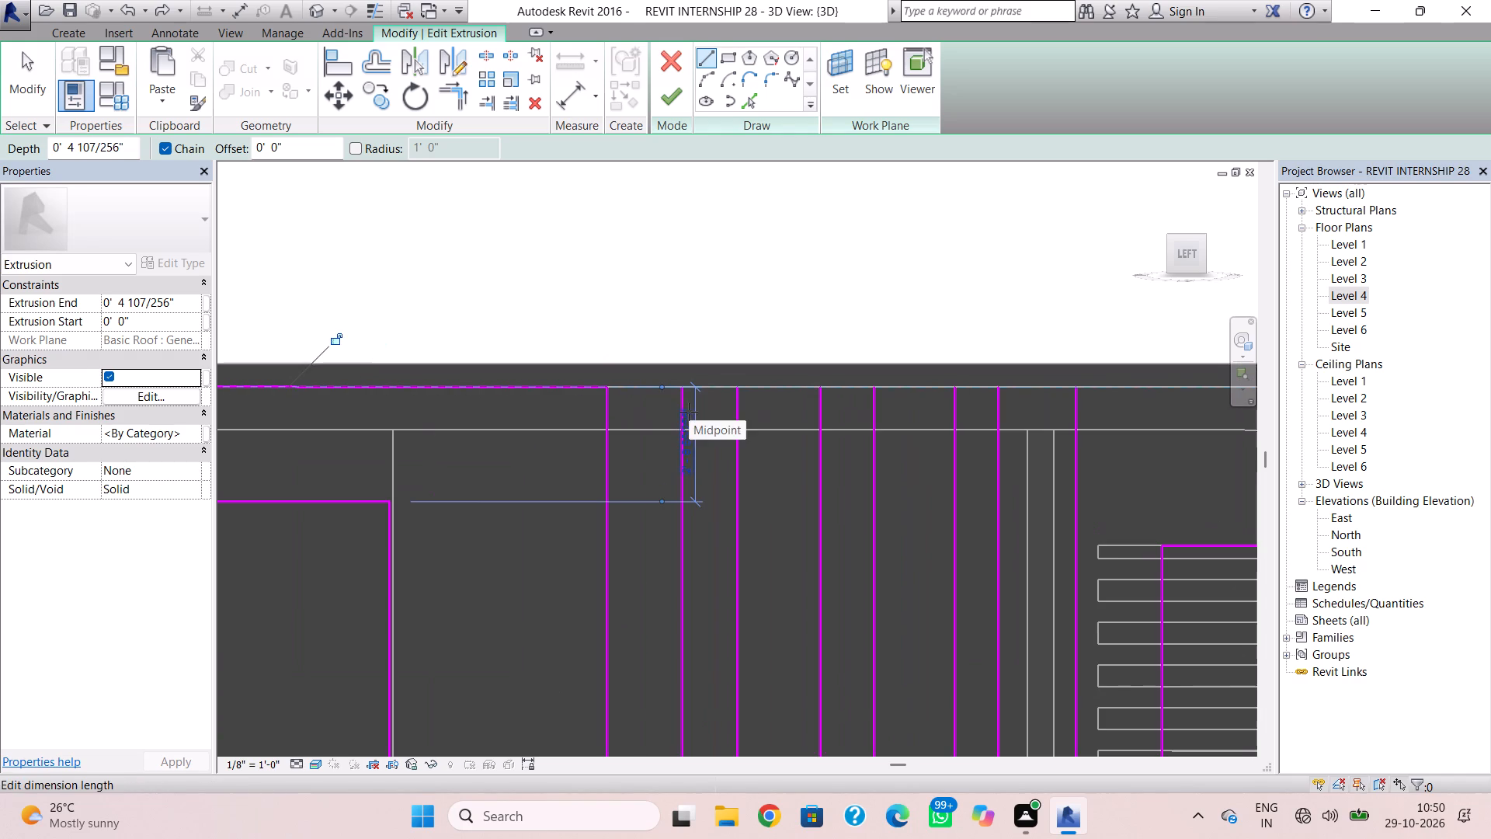
scroll(692, 398, up, 3)
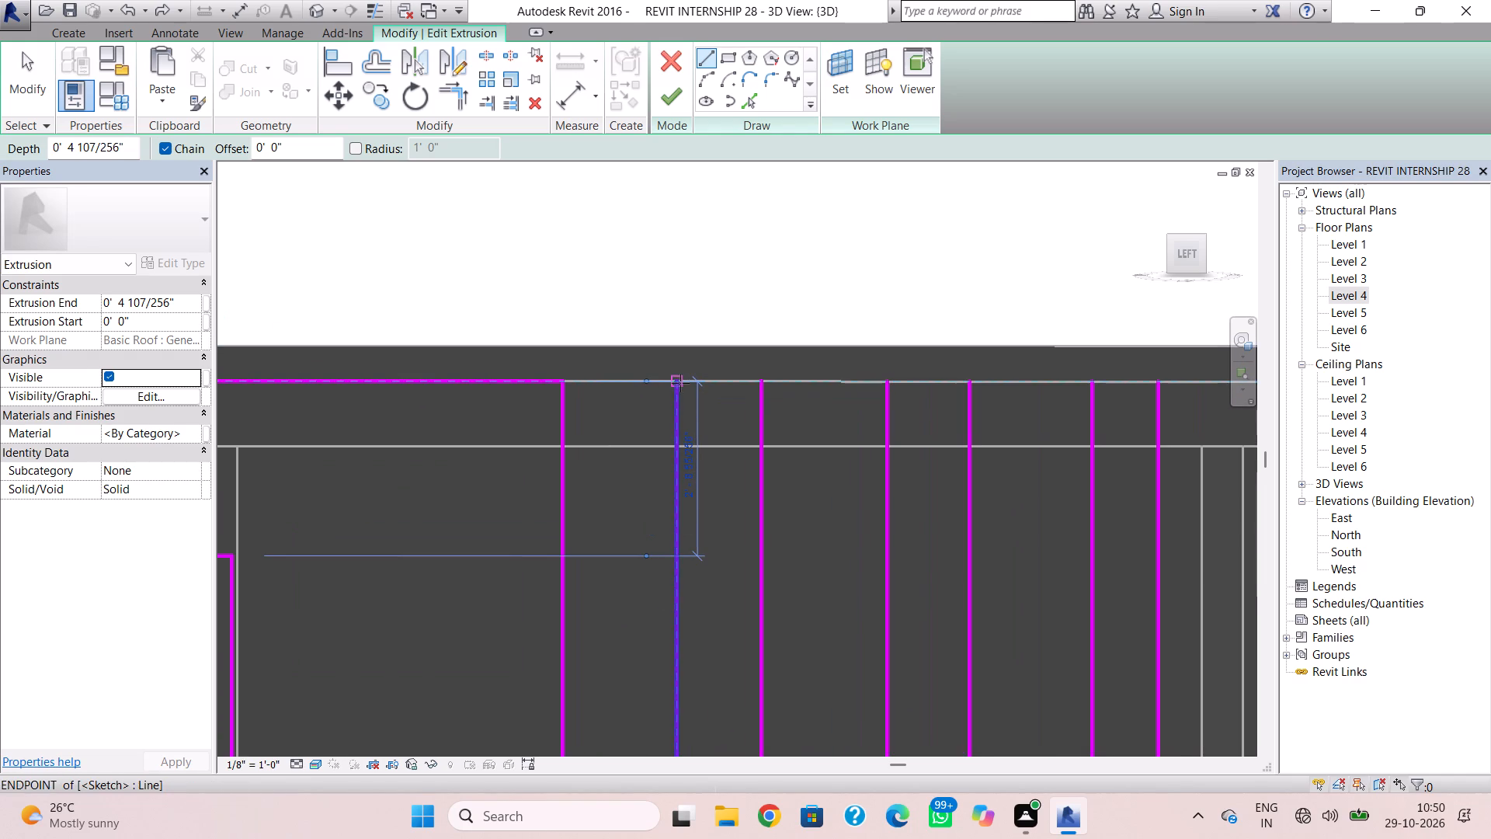
click(681, 383)
click(761, 388)
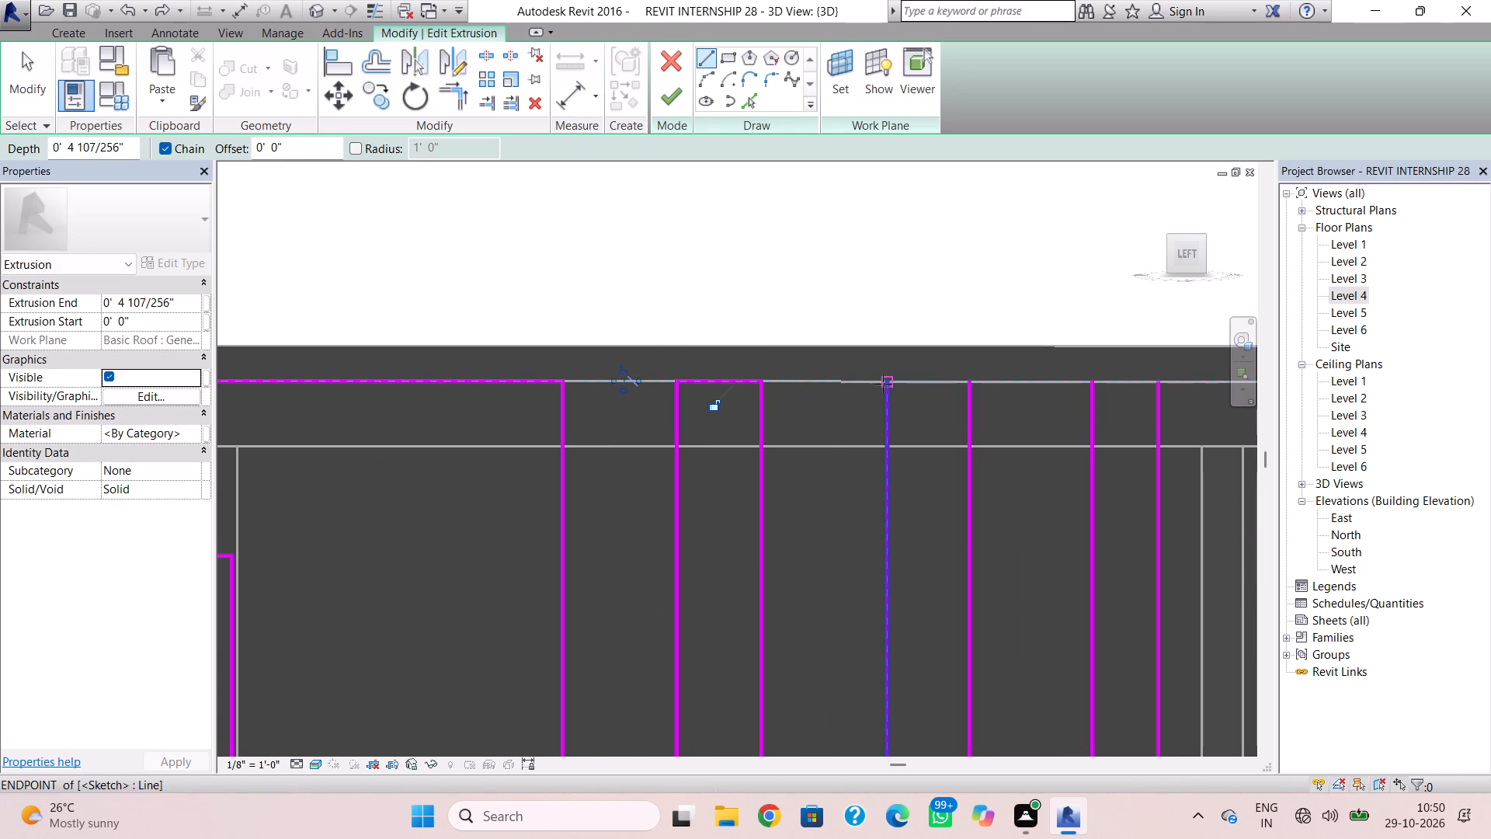
click(883, 384)
click(971, 391)
click(1094, 383)
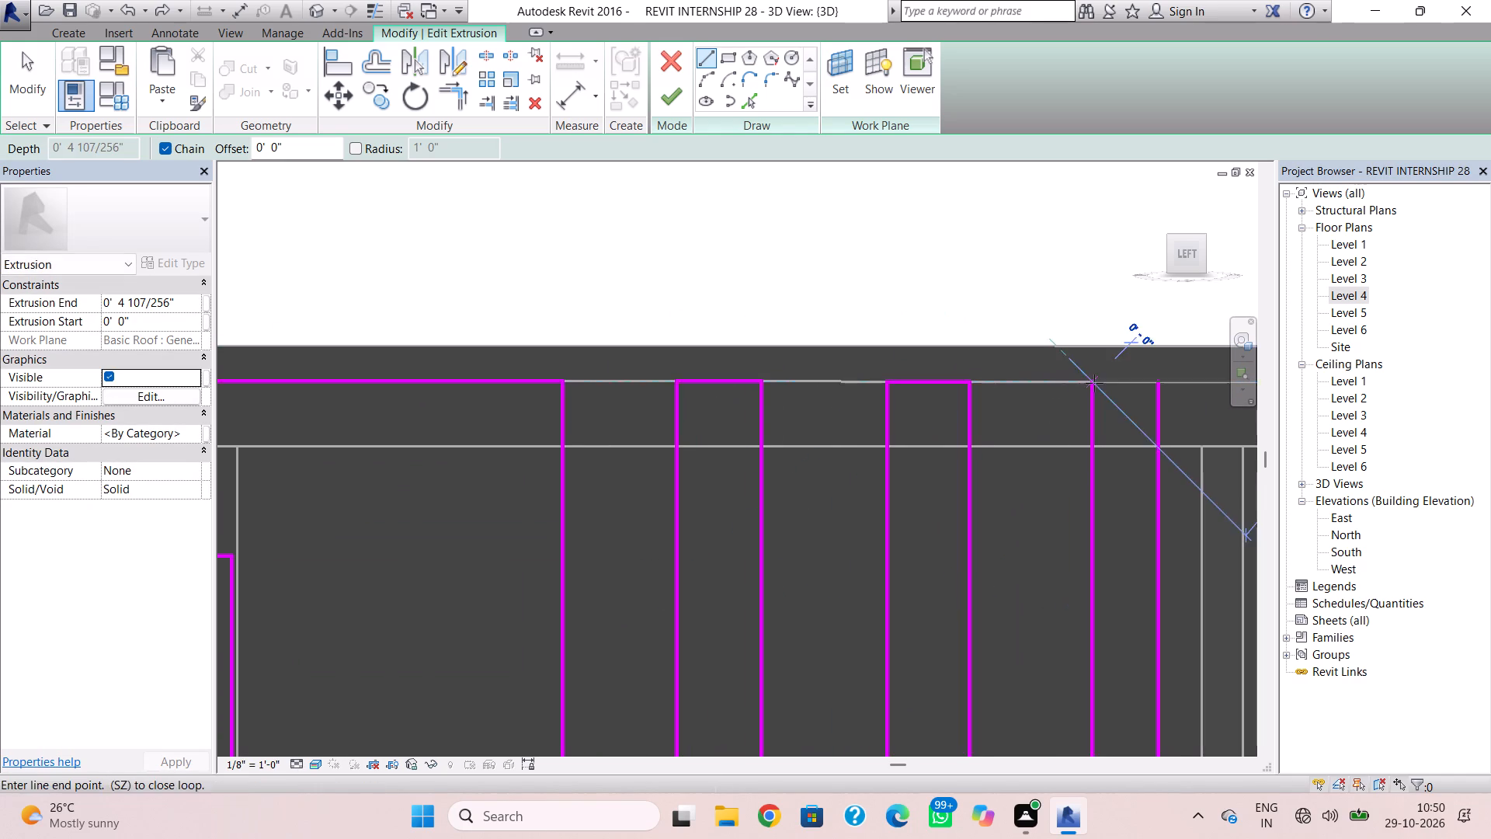
click(1154, 385)
Draw a top edge about 5' 6" long closing the notched corner section of the wall profile.
middle_drag(1154, 385, 754, 357)
click(880, 355)
scroll(1107, 358, down, 1)
middle_drag(1107, 358, 917, 358)
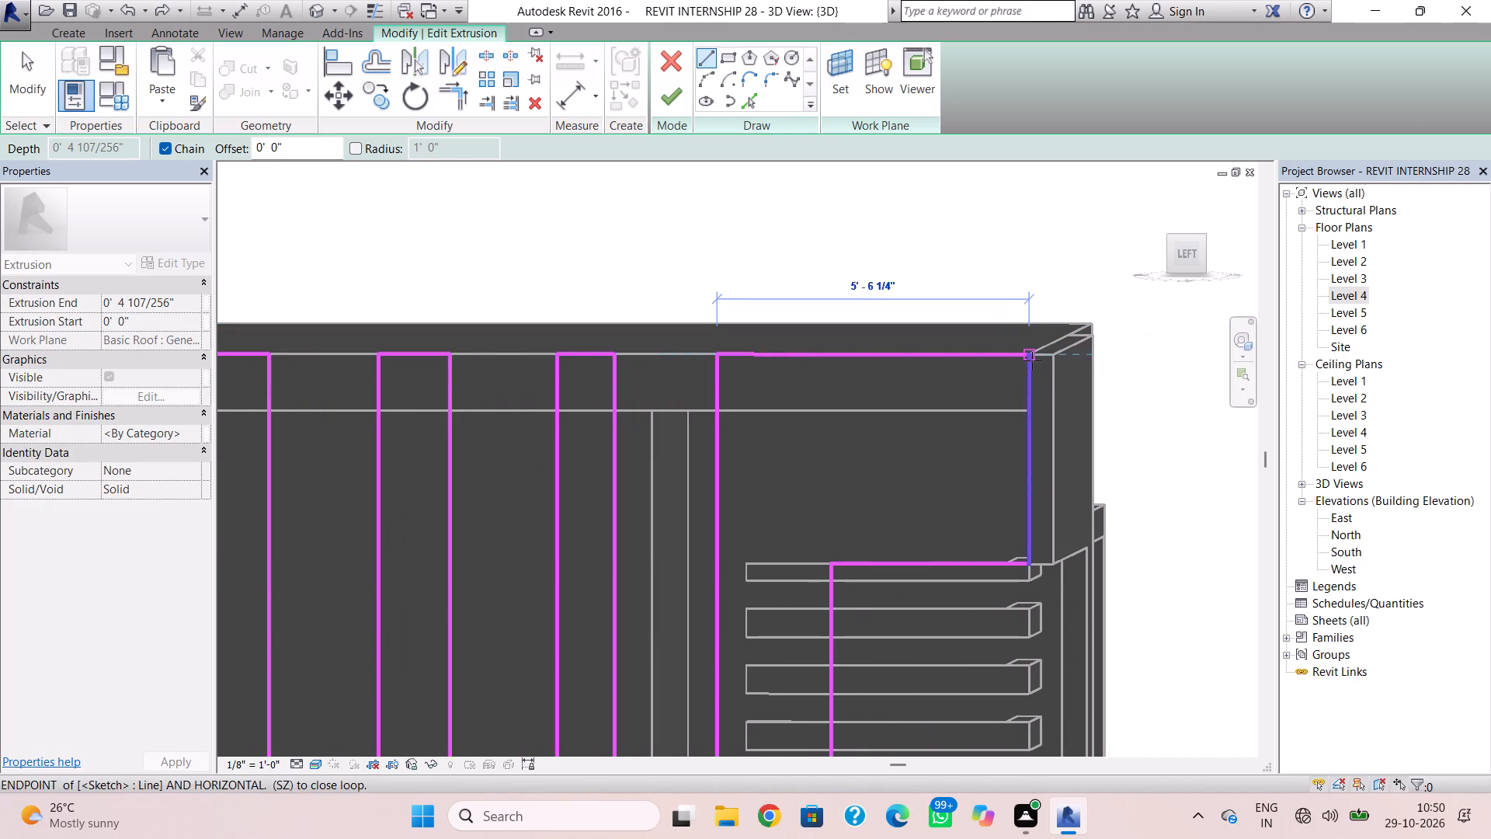
click(1032, 360)
key(Escape)
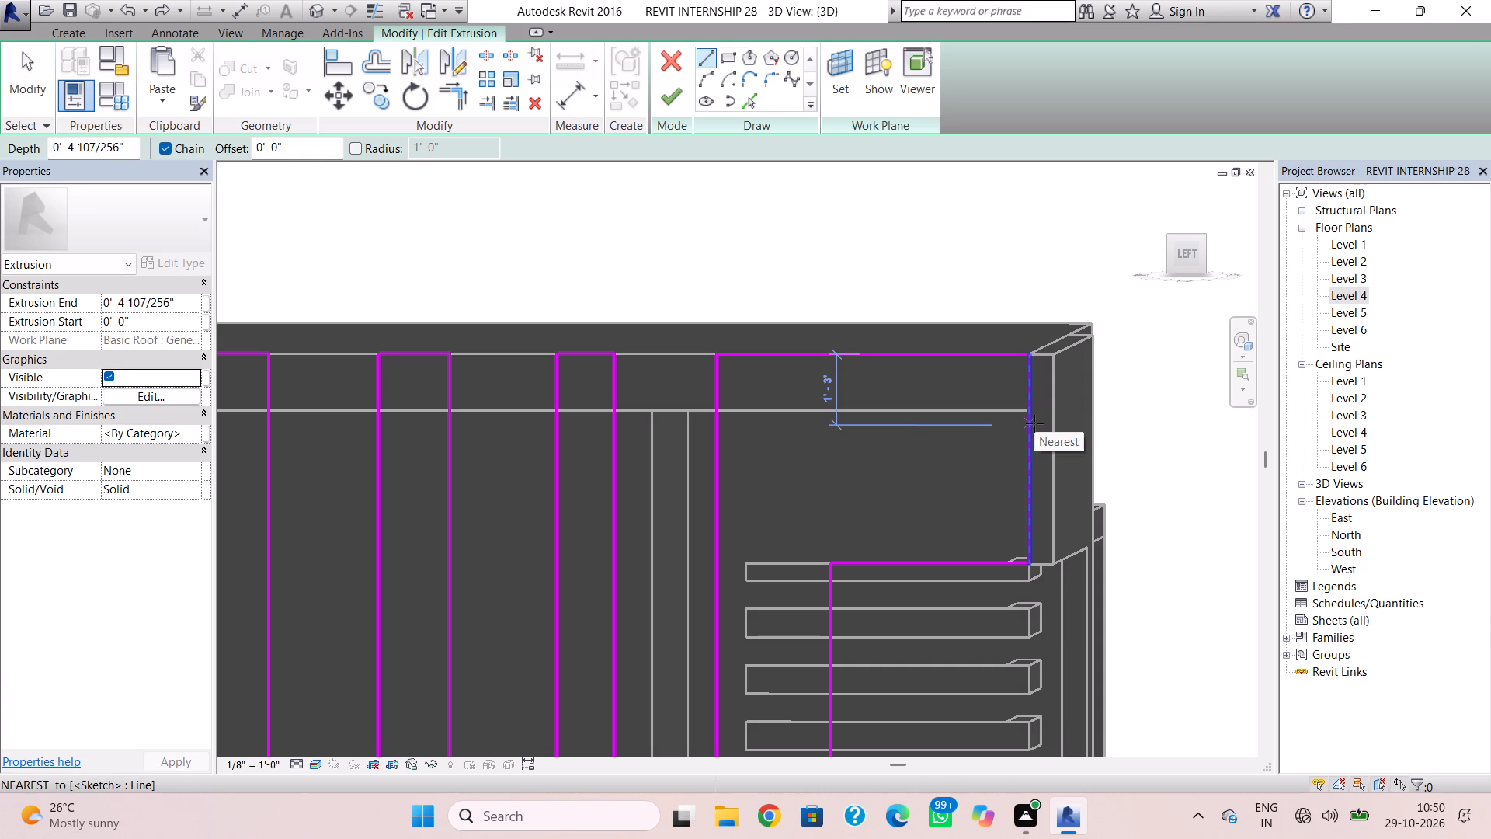
Finish the side wall's edited extrusion sketch and finish the in-place model.
click(666, 90)
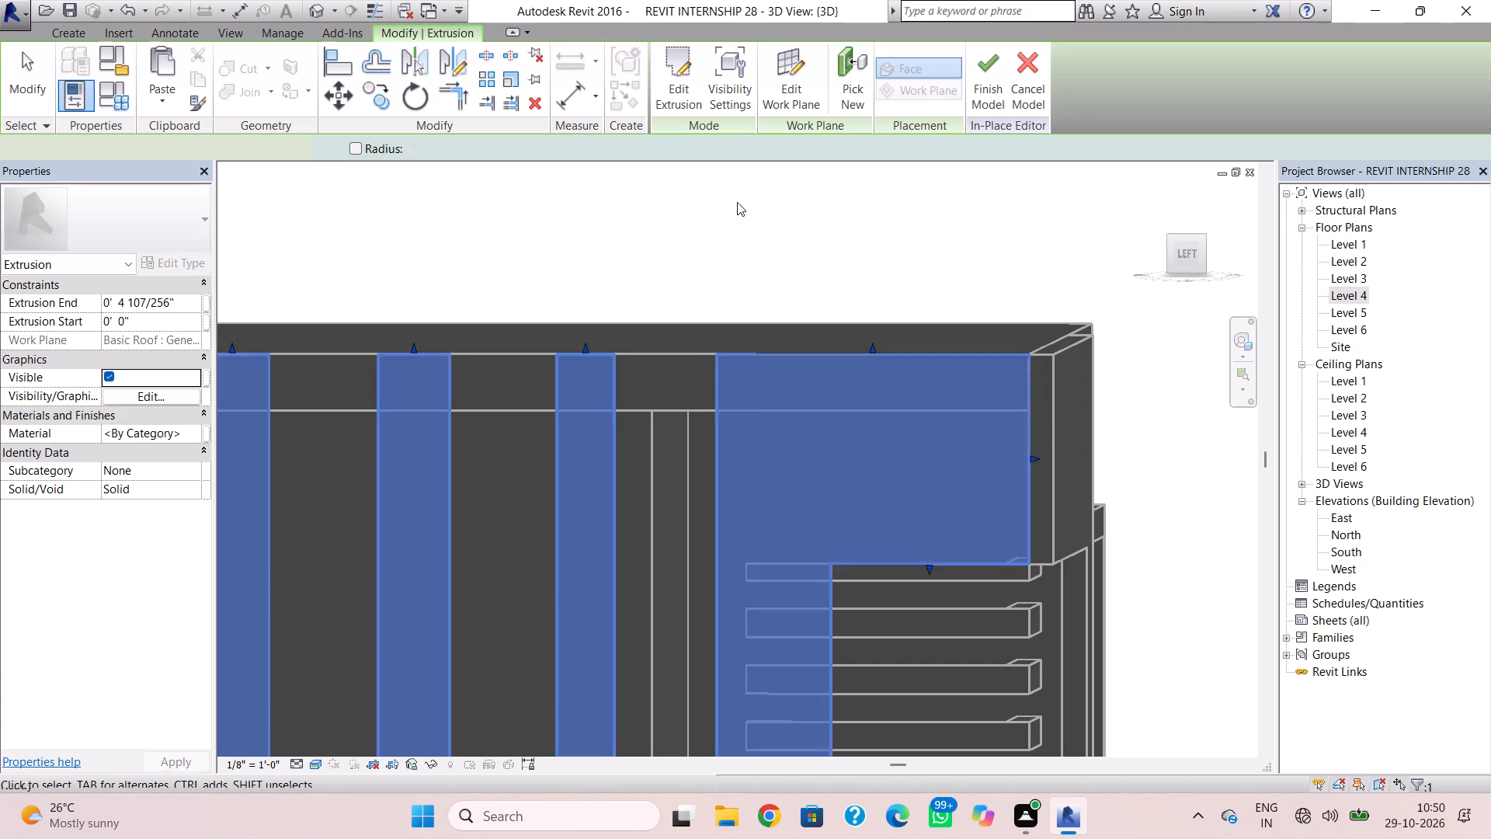
key(Escape)
scroll(645, 401, down, 3)
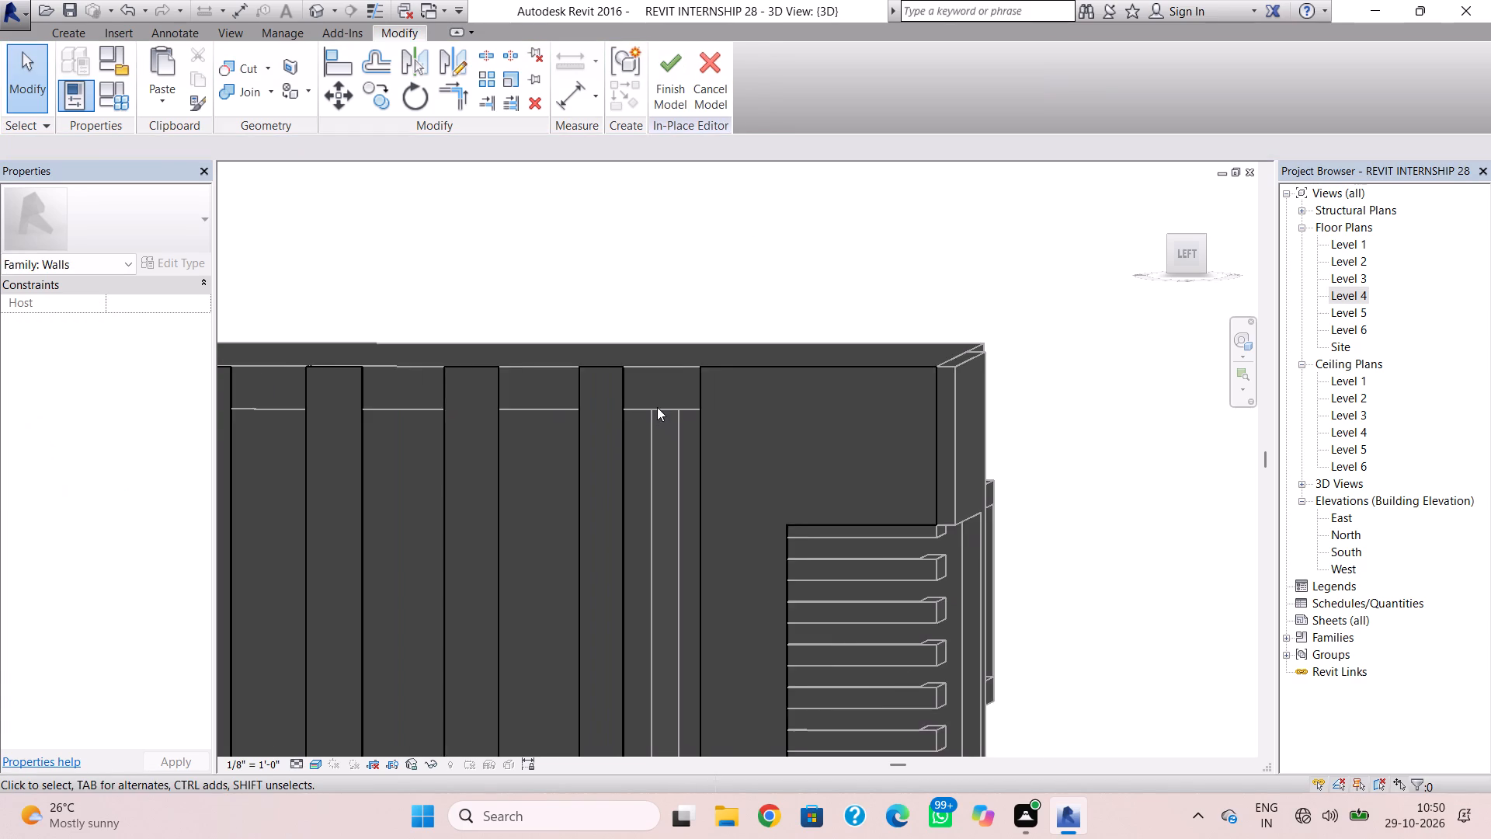
middle_drag(657, 407, 698, 312)
click(669, 80)
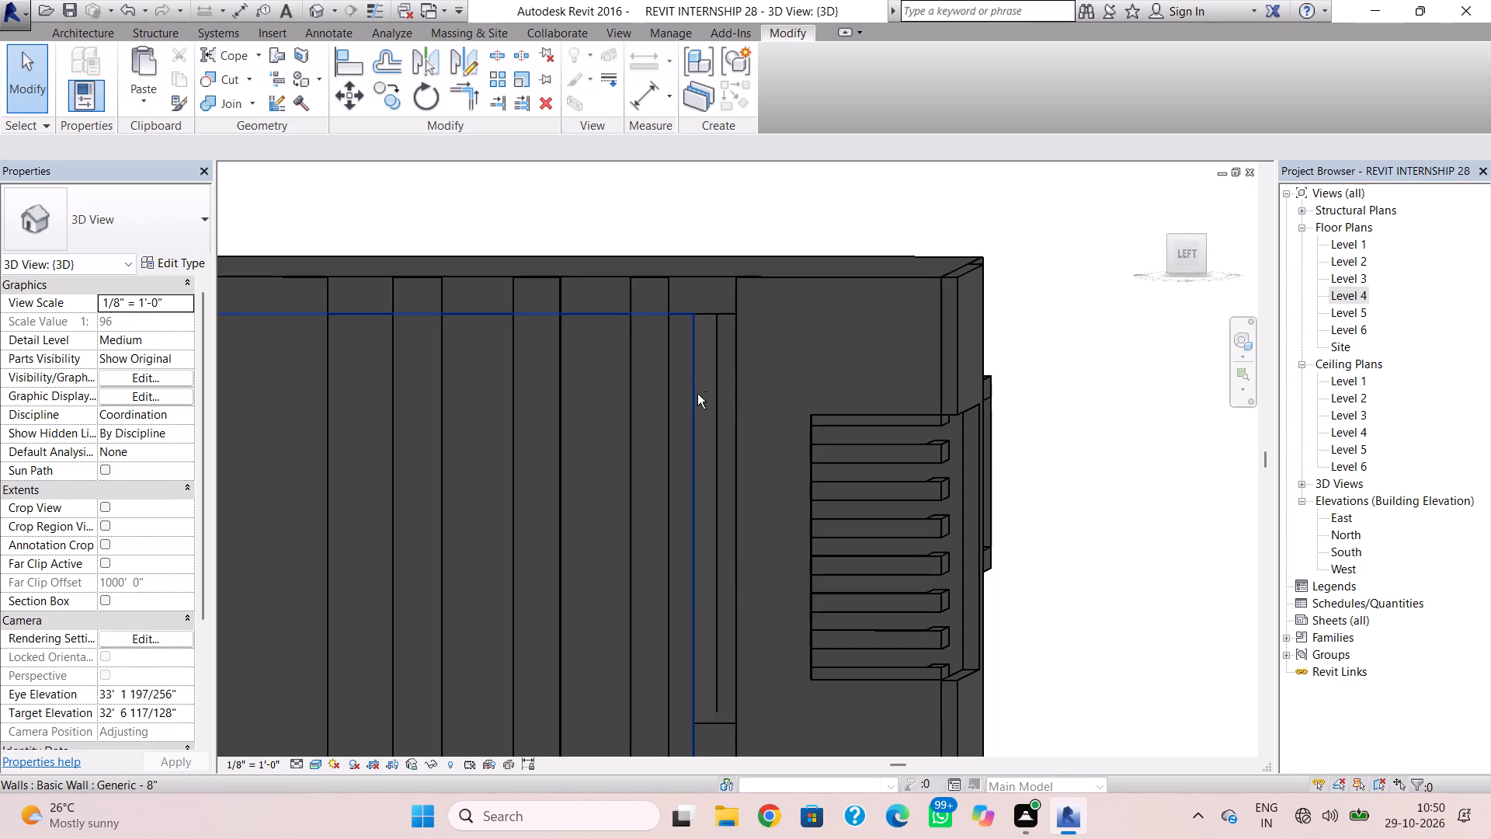
Examine the top storey's slatted side wall from several angles, reopening its in-place model and finishing it without edits.
shift+right_drag(697, 395, 603, 413)
scroll(604, 406, down, 2)
middle_drag(612, 398, 670, 337)
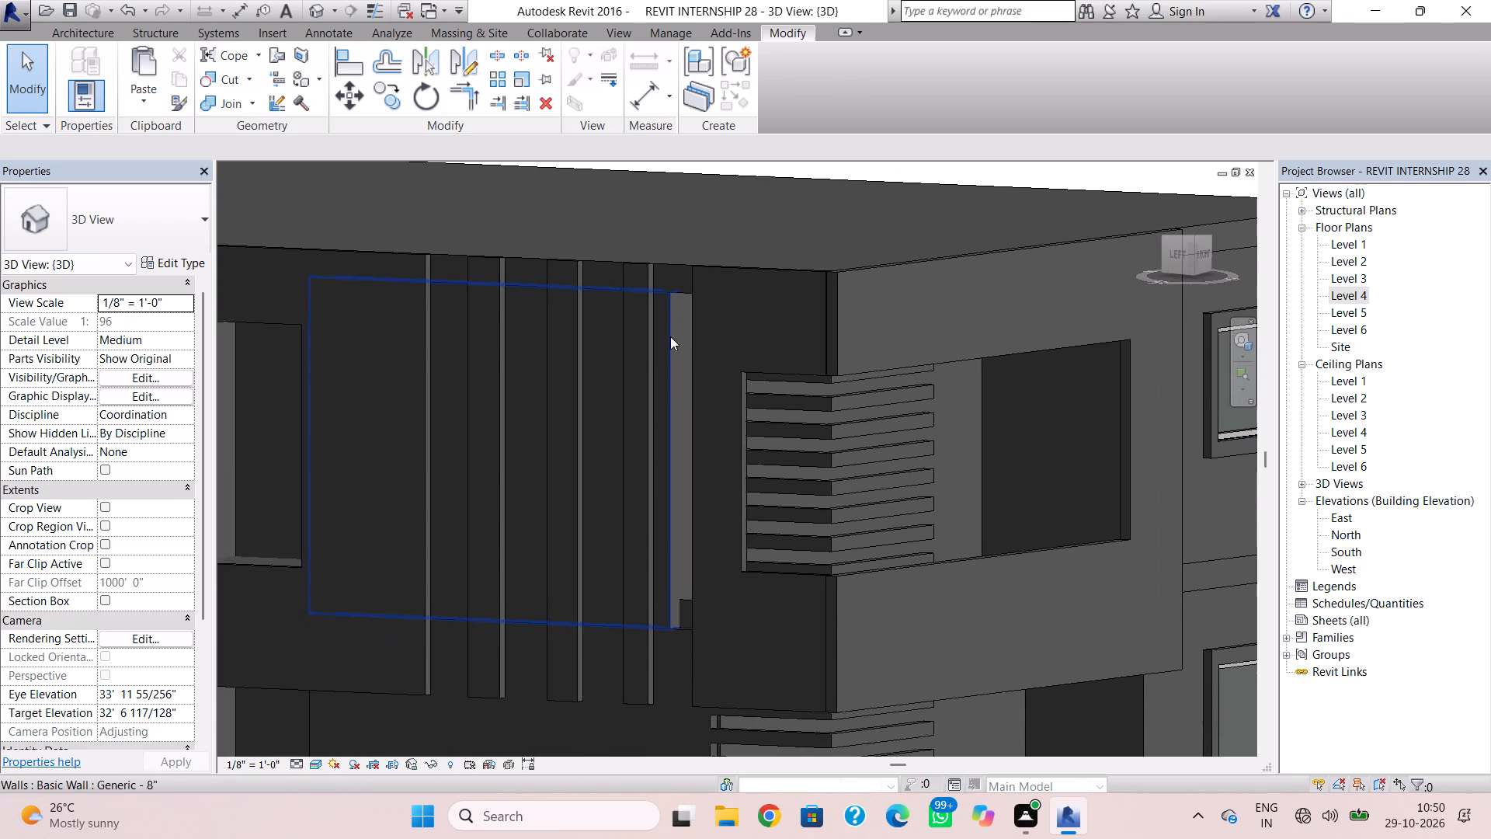
click(574, 546)
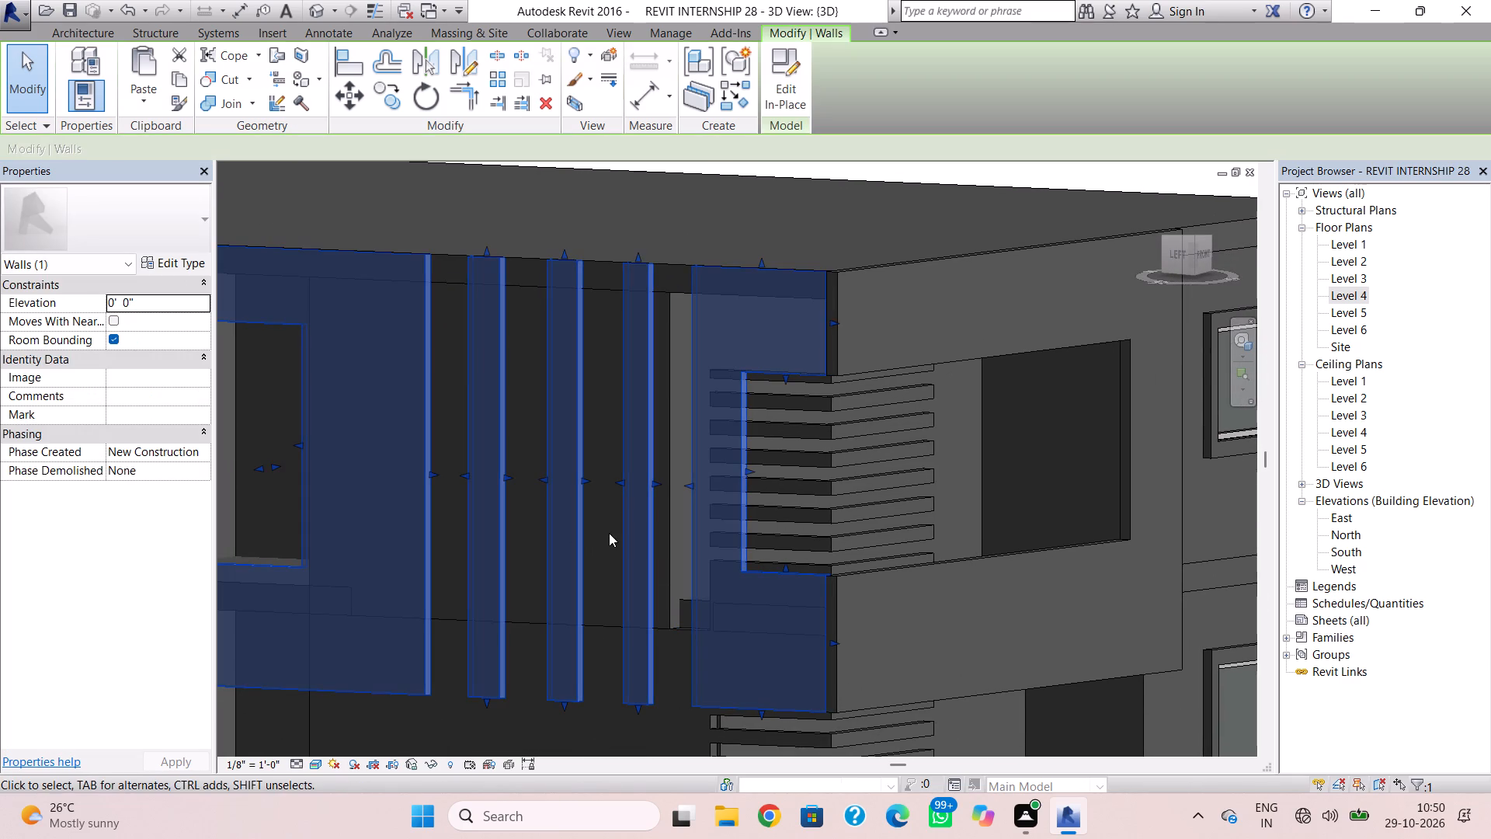
shift+right_drag(593, 533, 706, 524)
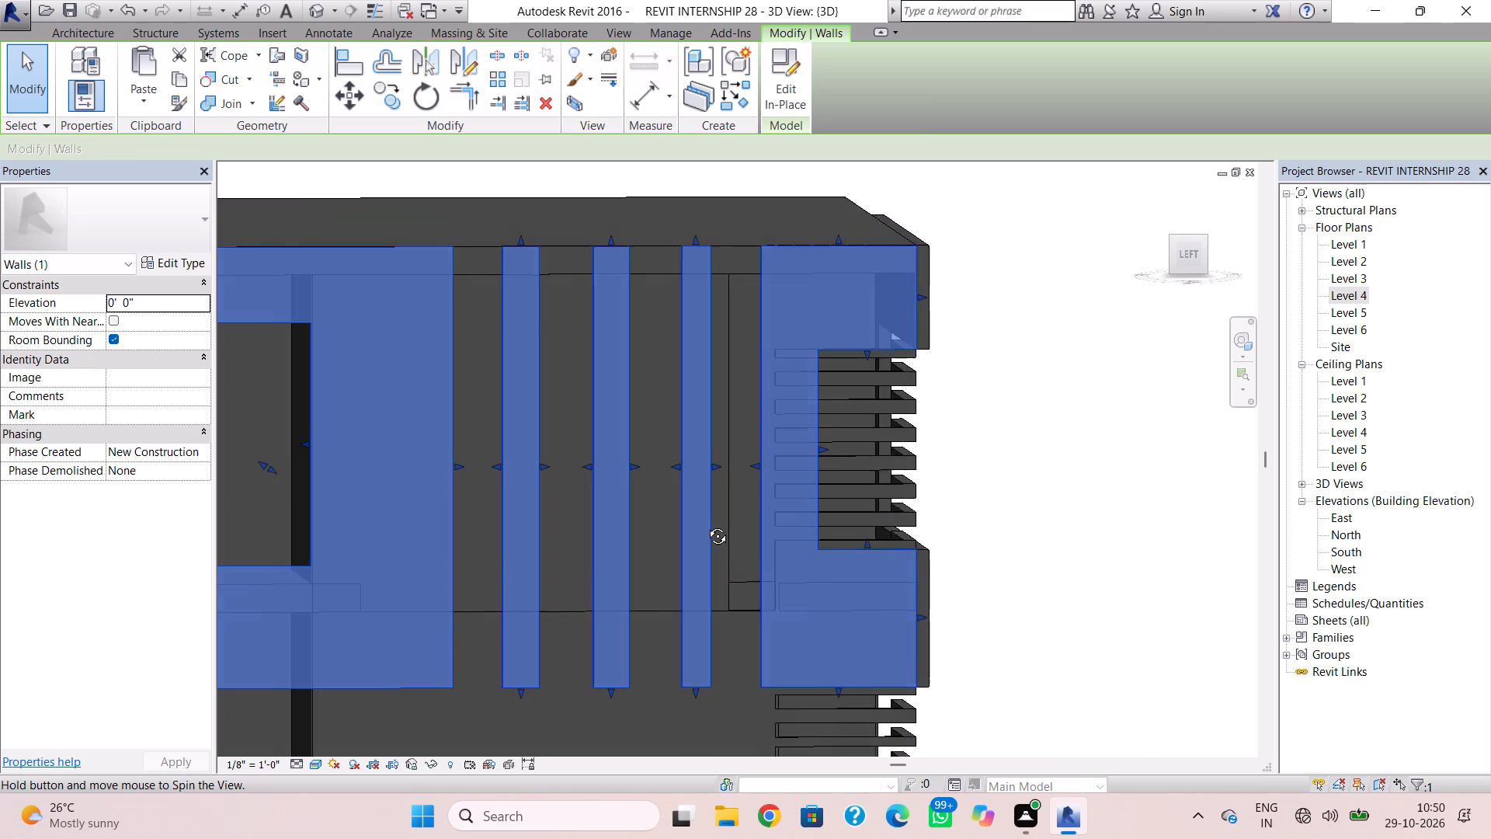
shift+right_drag(706, 524, 704, 525)
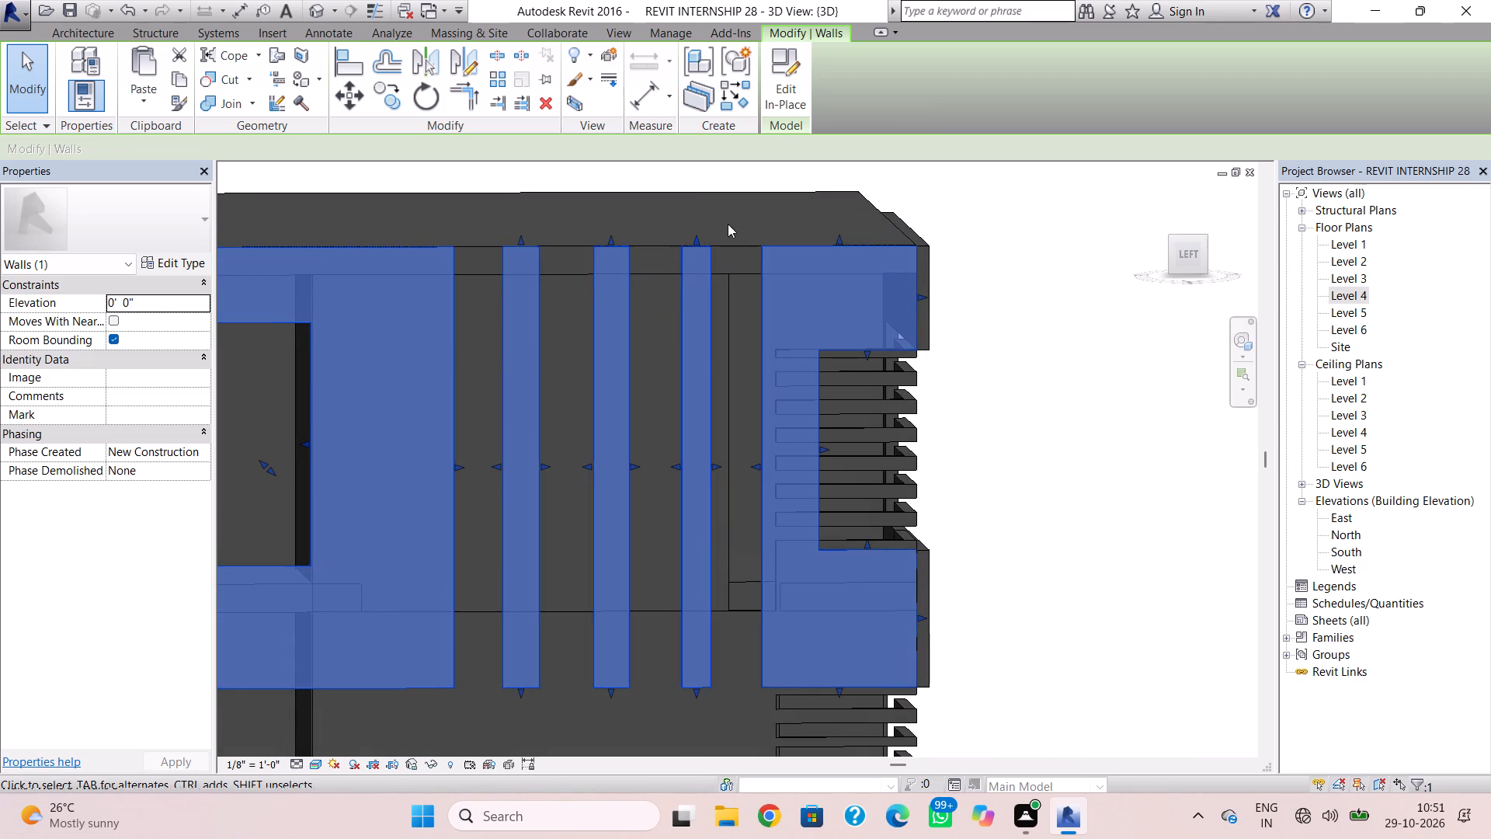
double_click(683, 263)
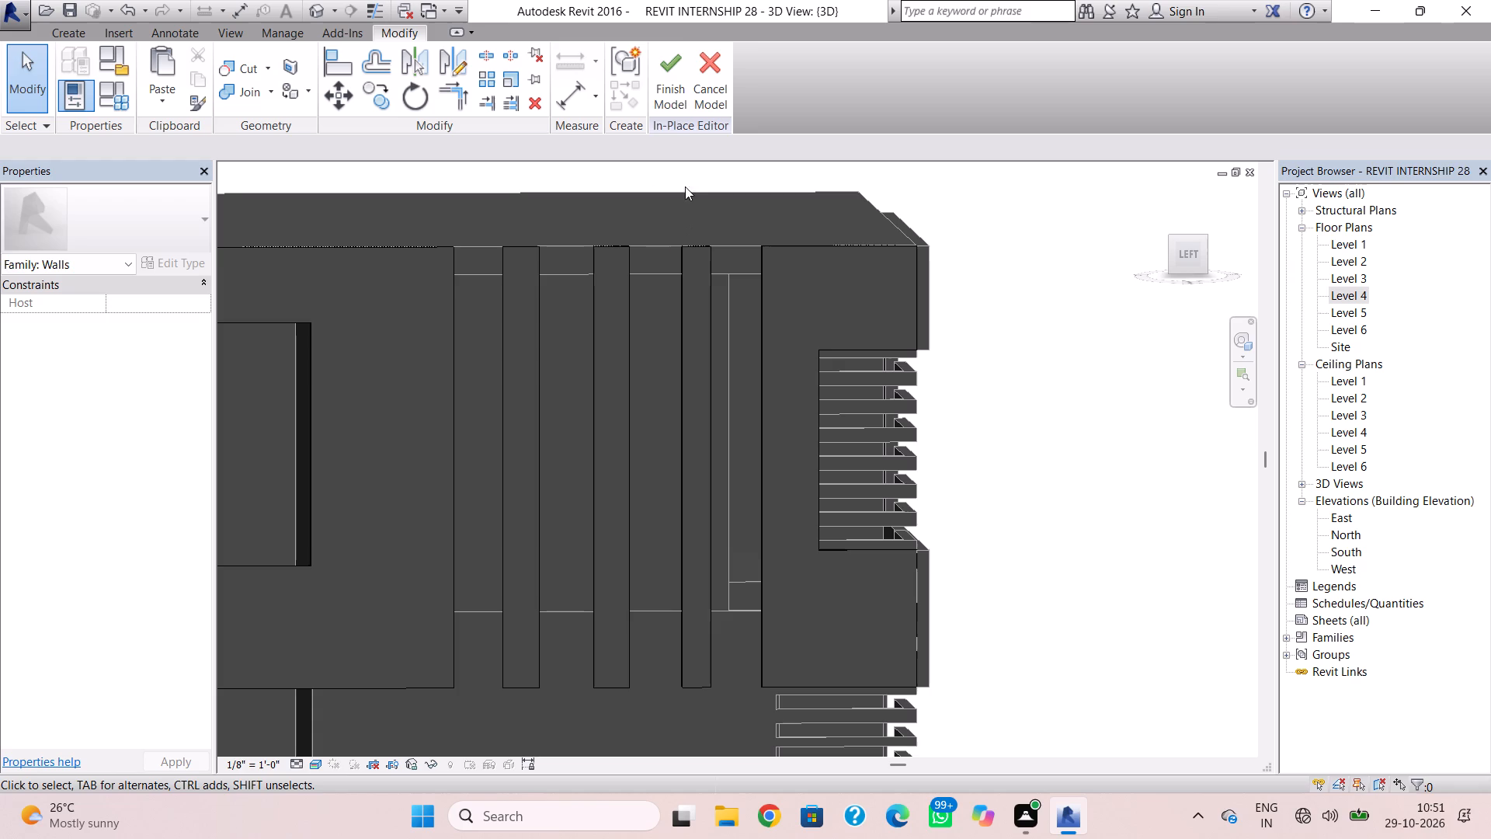
click(668, 72)
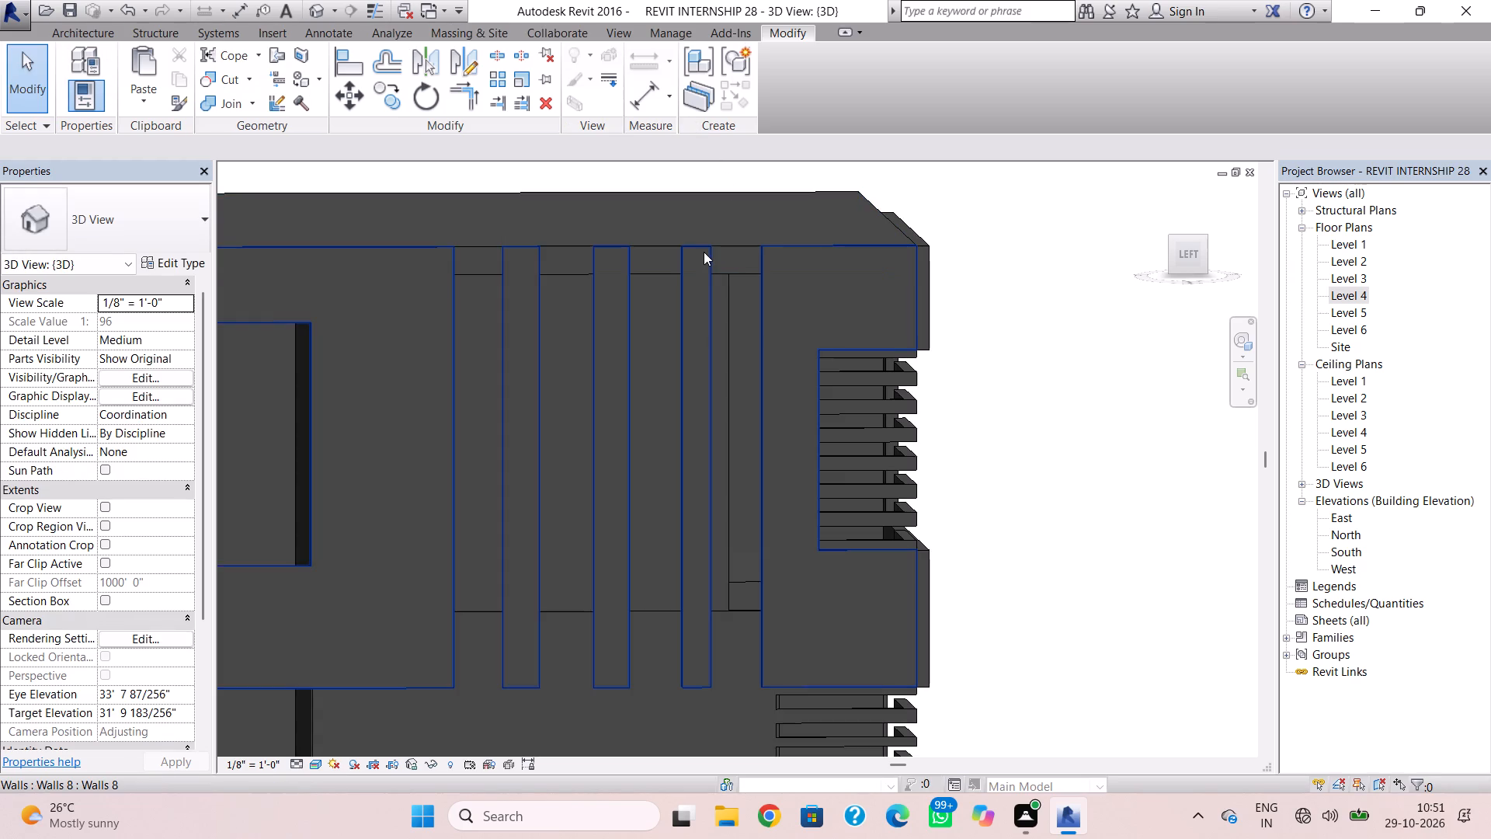
Reopen the slatted side wall's extrusion sketch and nudge the facing edges of the first and middle slats slightly towards each other.
click(704, 256)
double_click(704, 256)
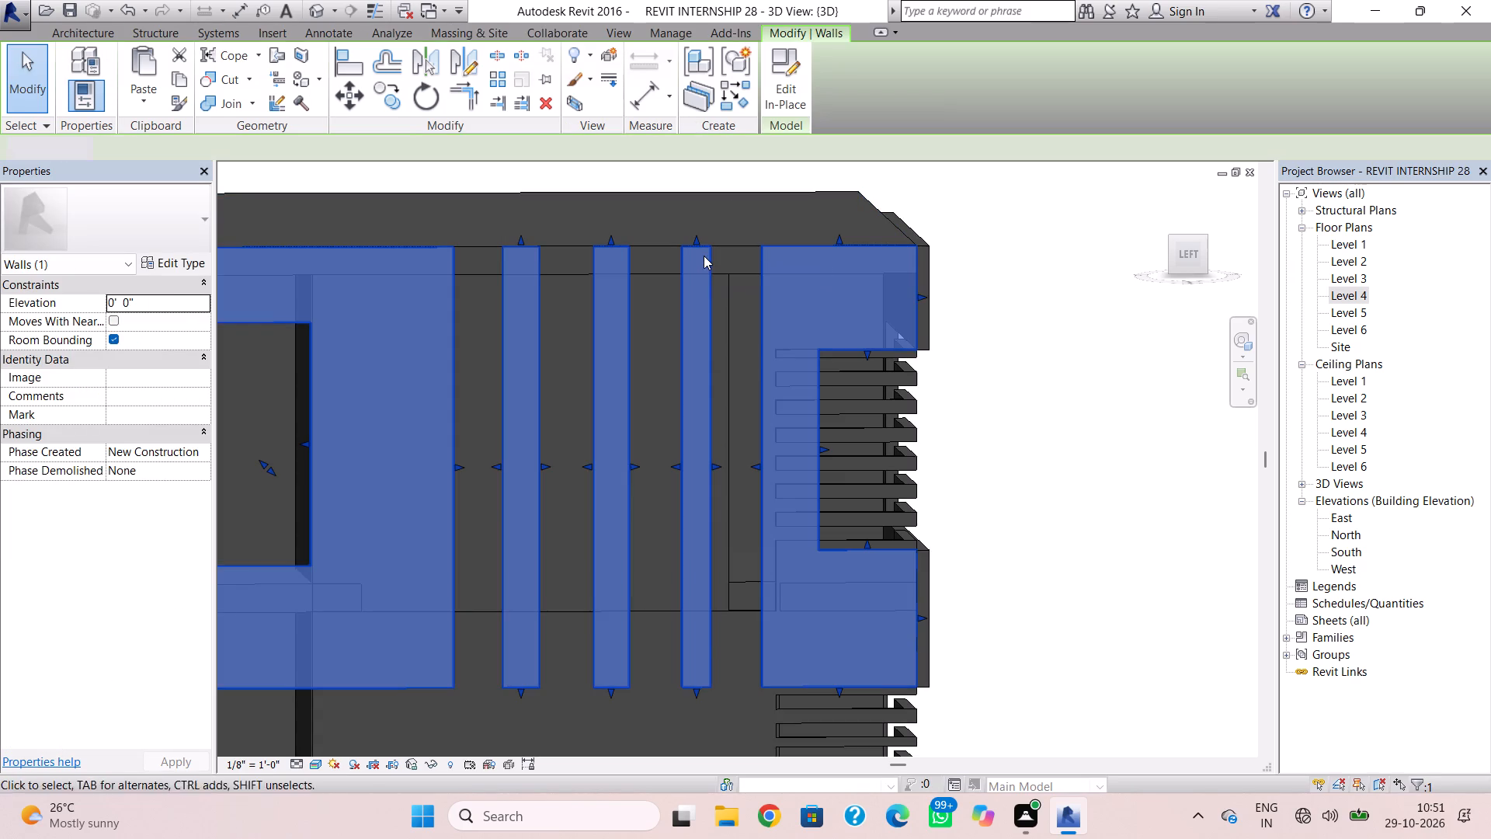
click(704, 256)
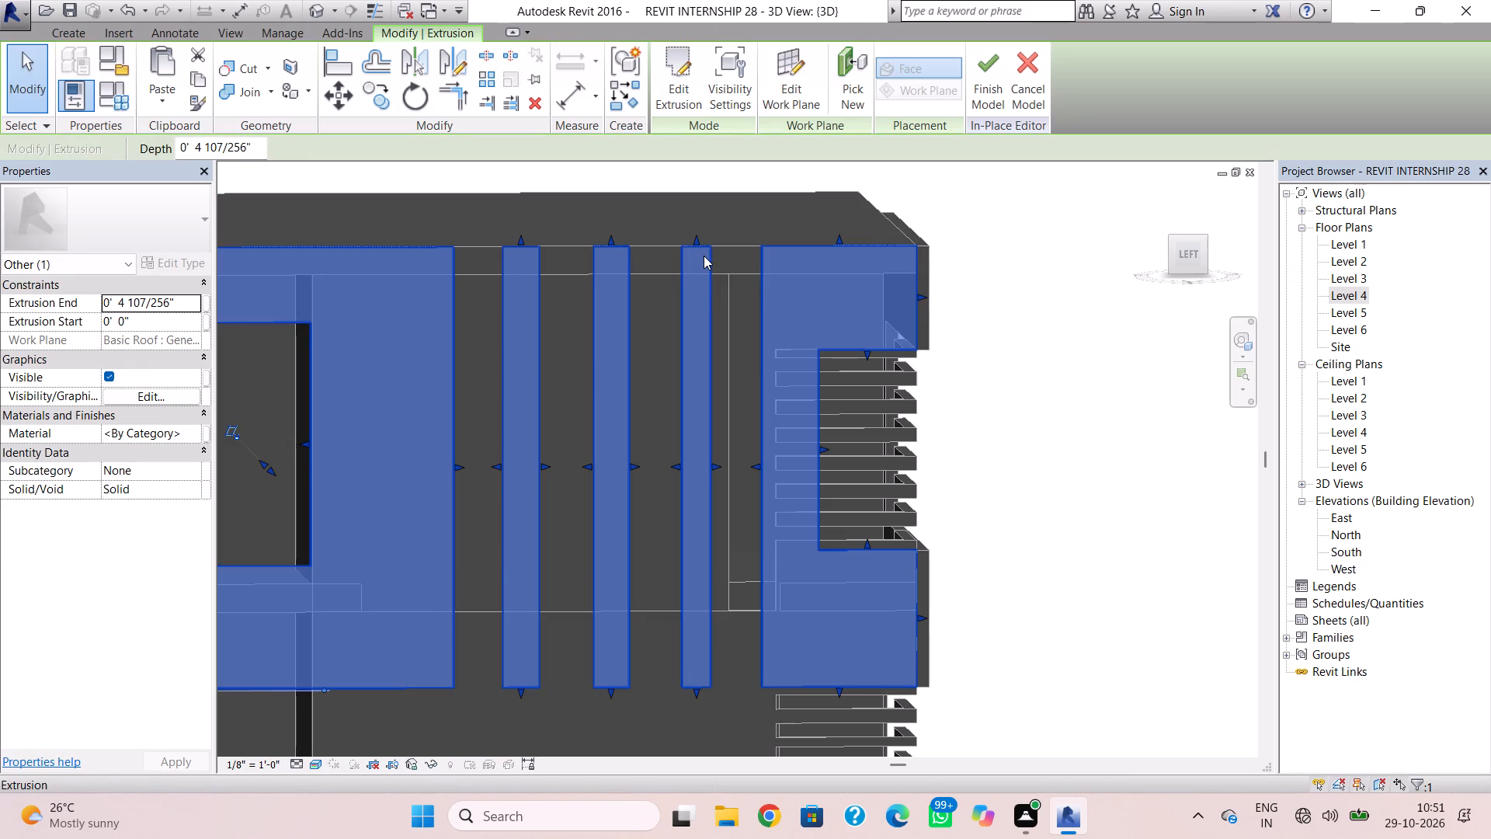
click(665, 59)
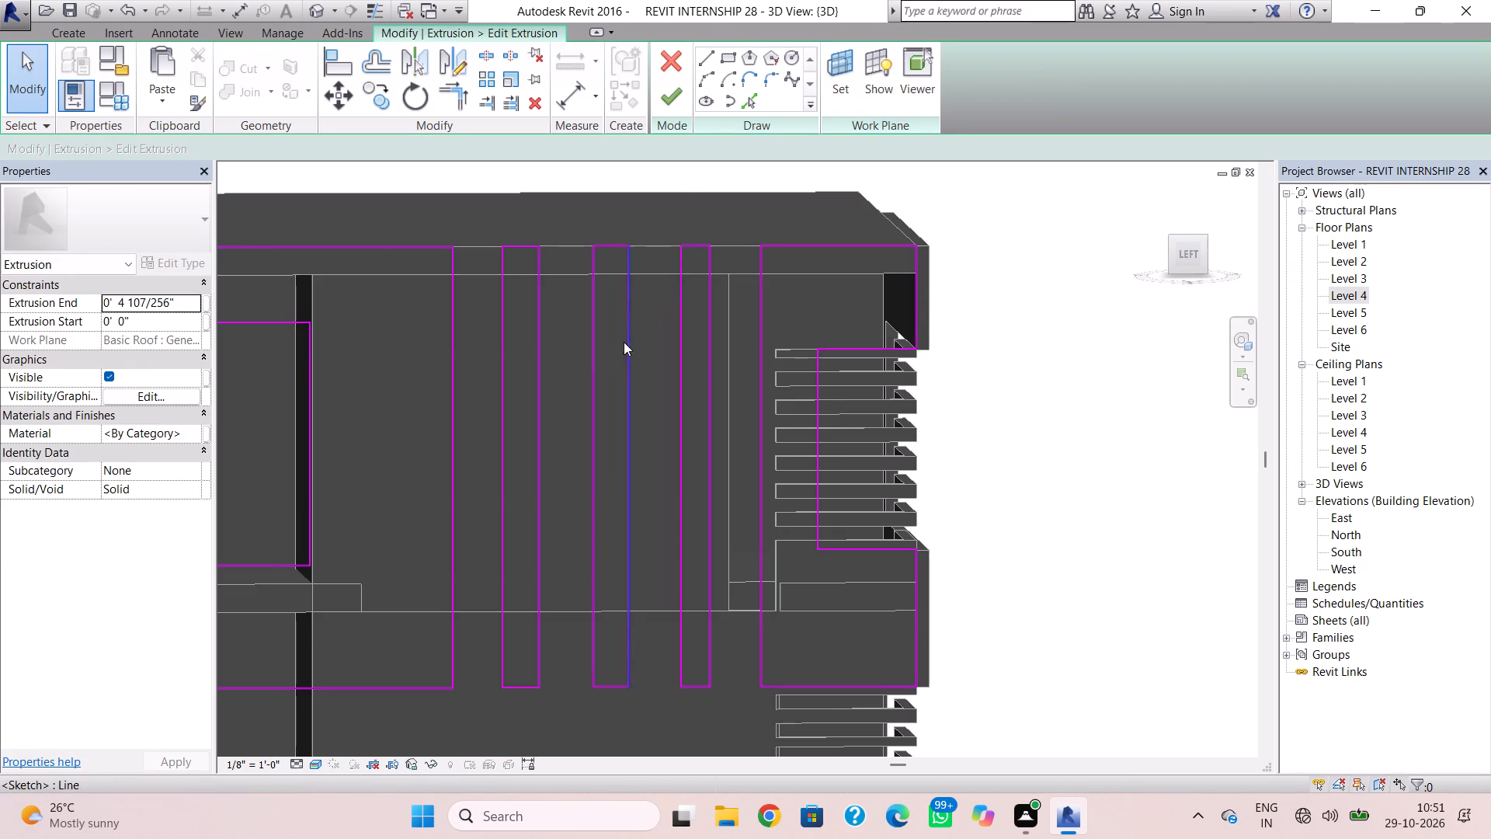
scroll(605, 379, up, 3)
click(582, 390)
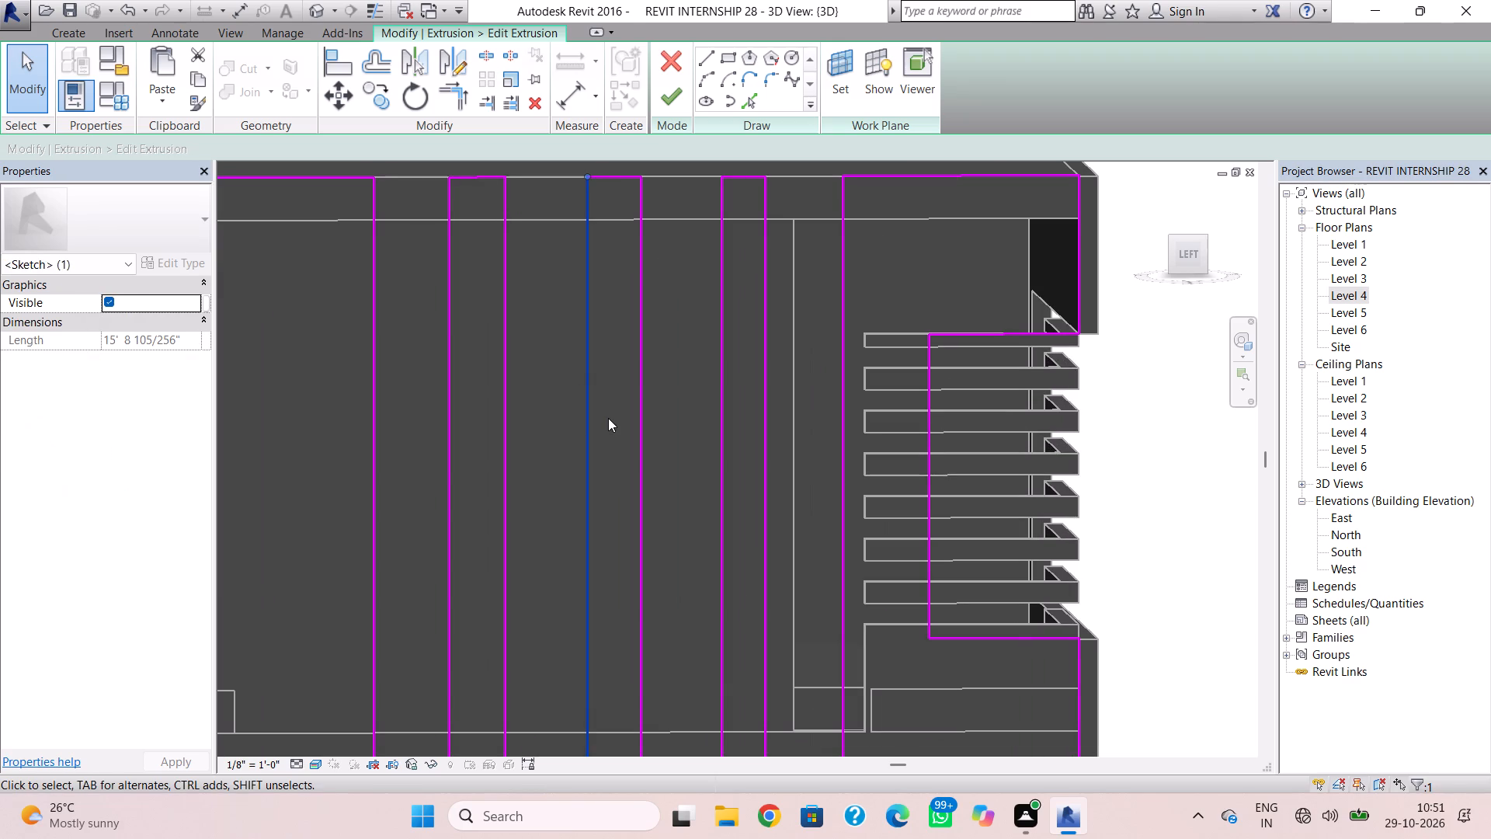
key(Left)
key(Left)
click(512, 438)
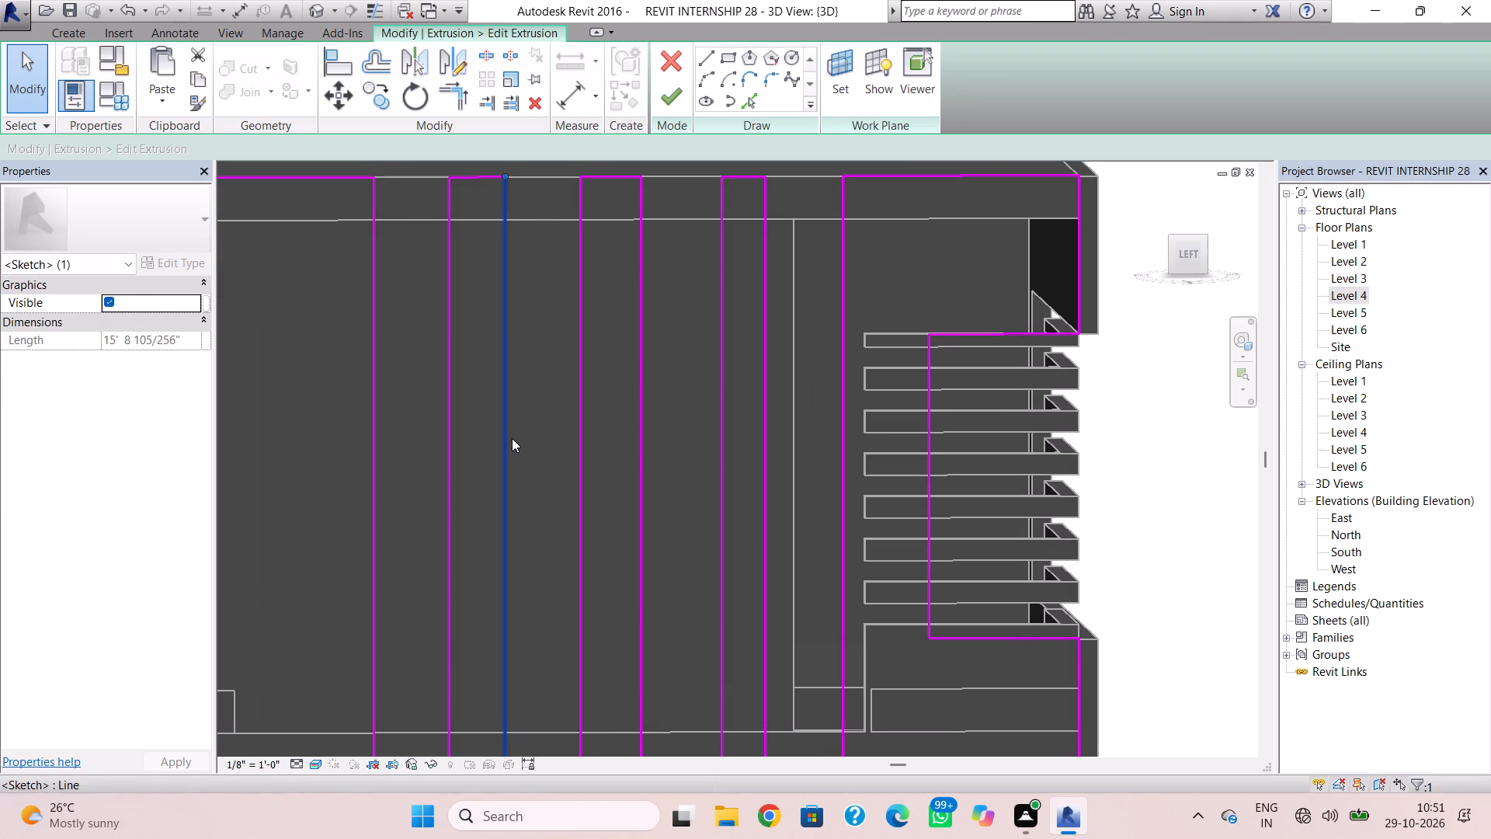
key(Right)
key(Right)
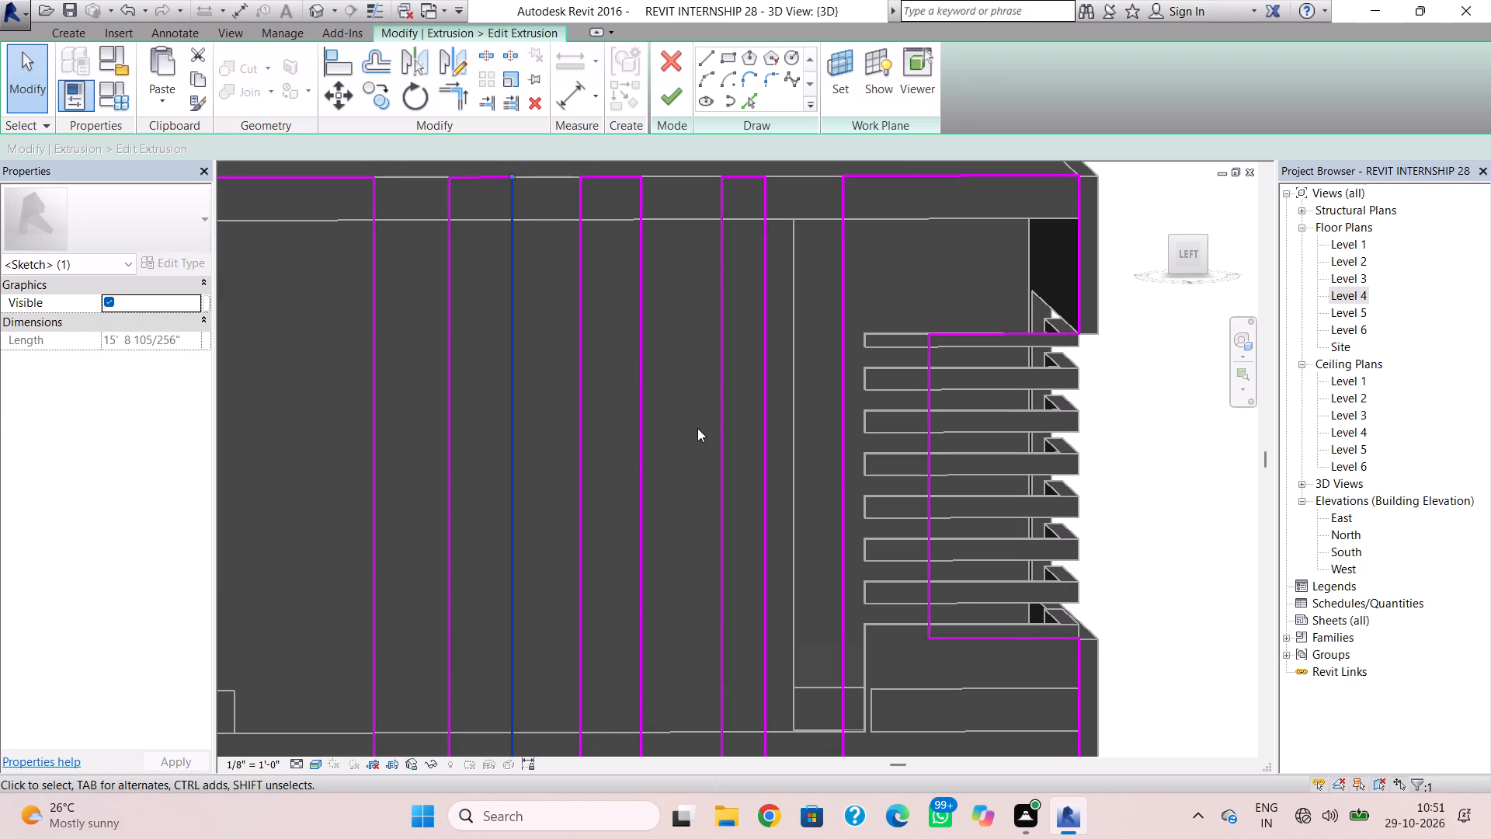
Widen the slat nearest the notched corner by nudging both of its vertical edges slightly outward.
click(713, 429)
click(720, 431)
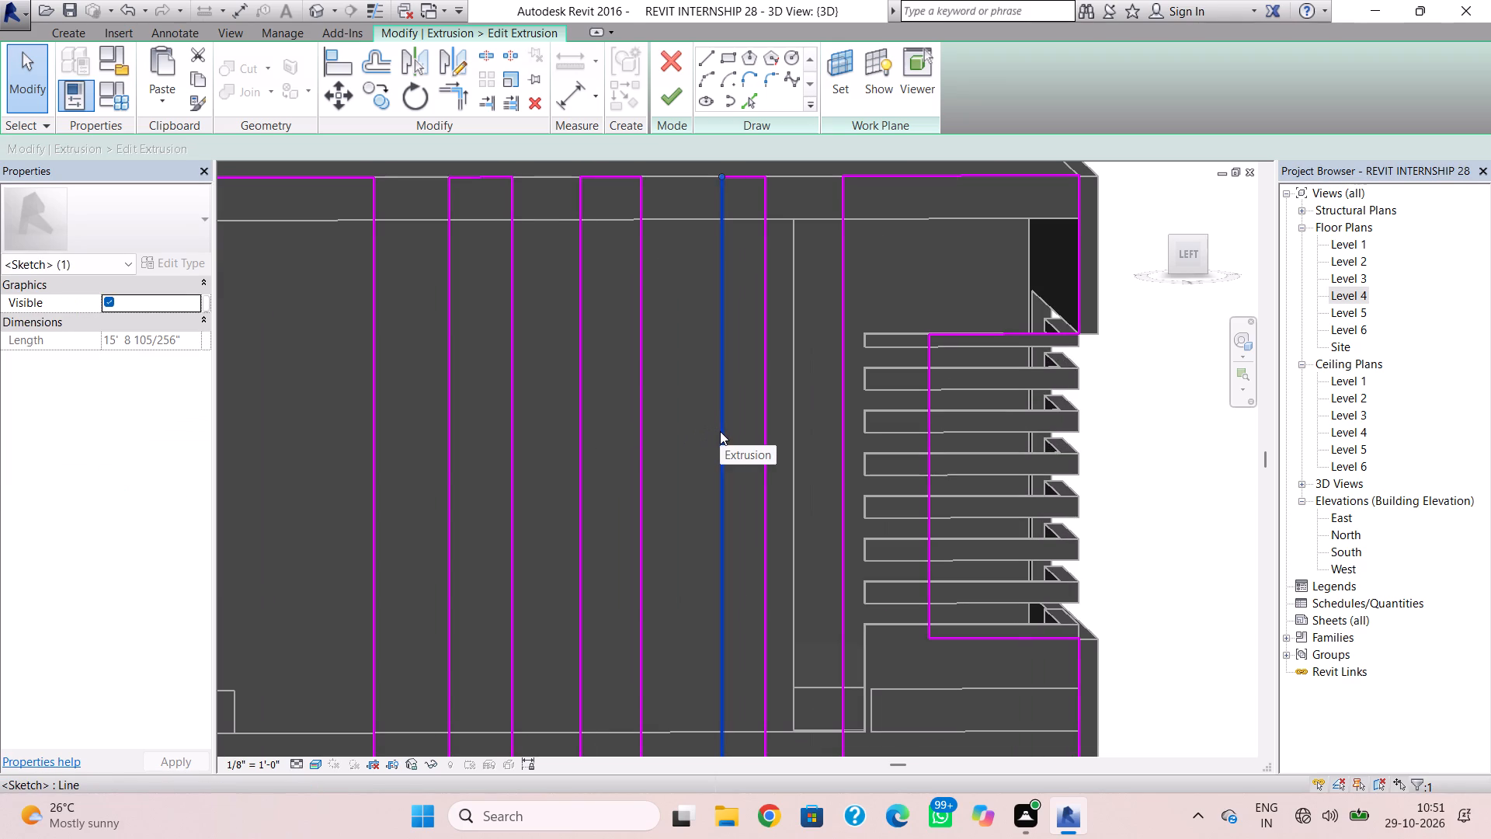
key(Left)
key(Left)
key(Left)
click(763, 425)
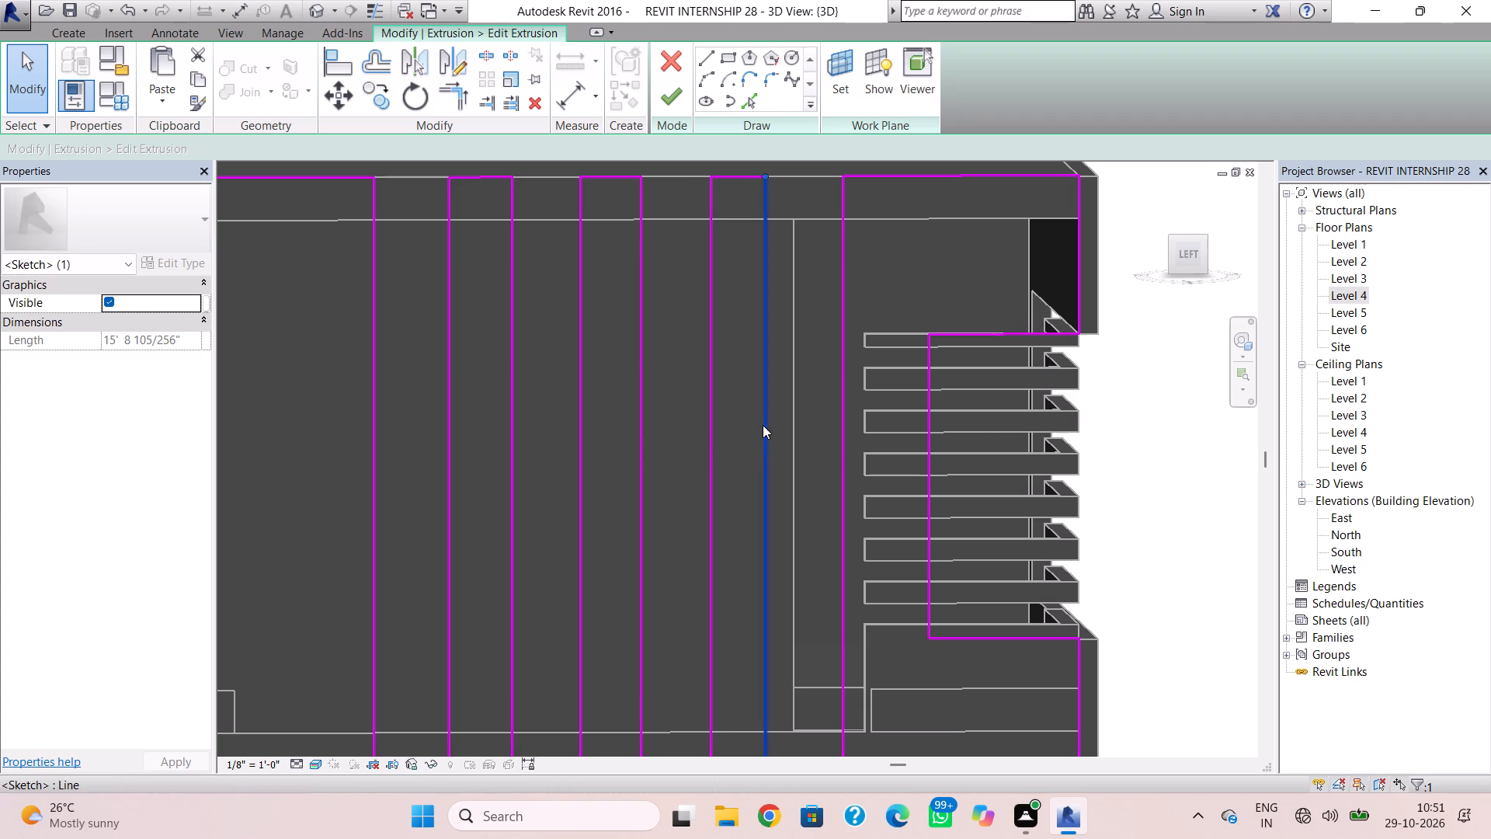
key(Right)
key(Right)
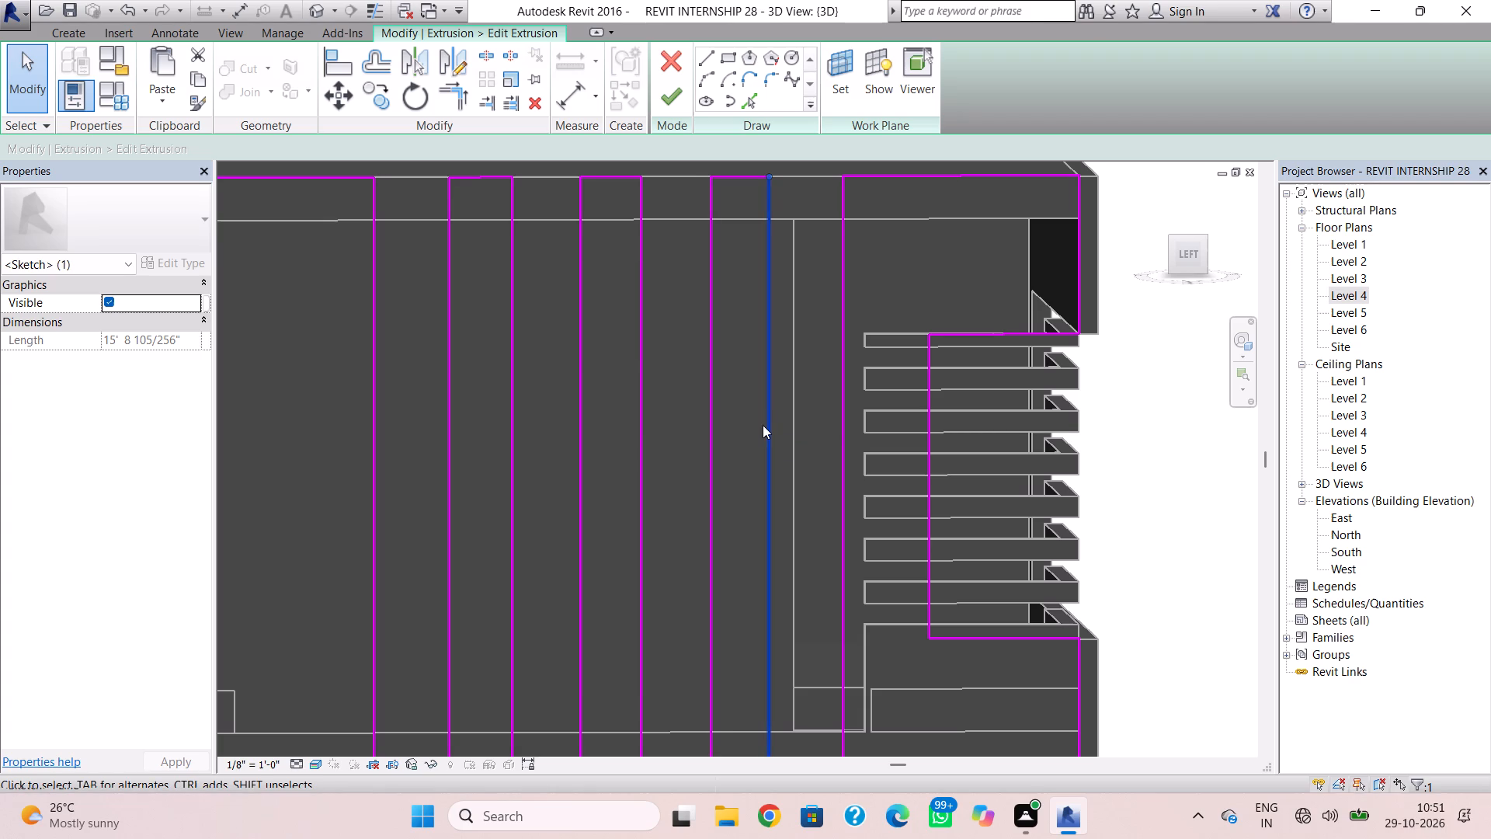
key(Right)
key(Right)
click(712, 445)
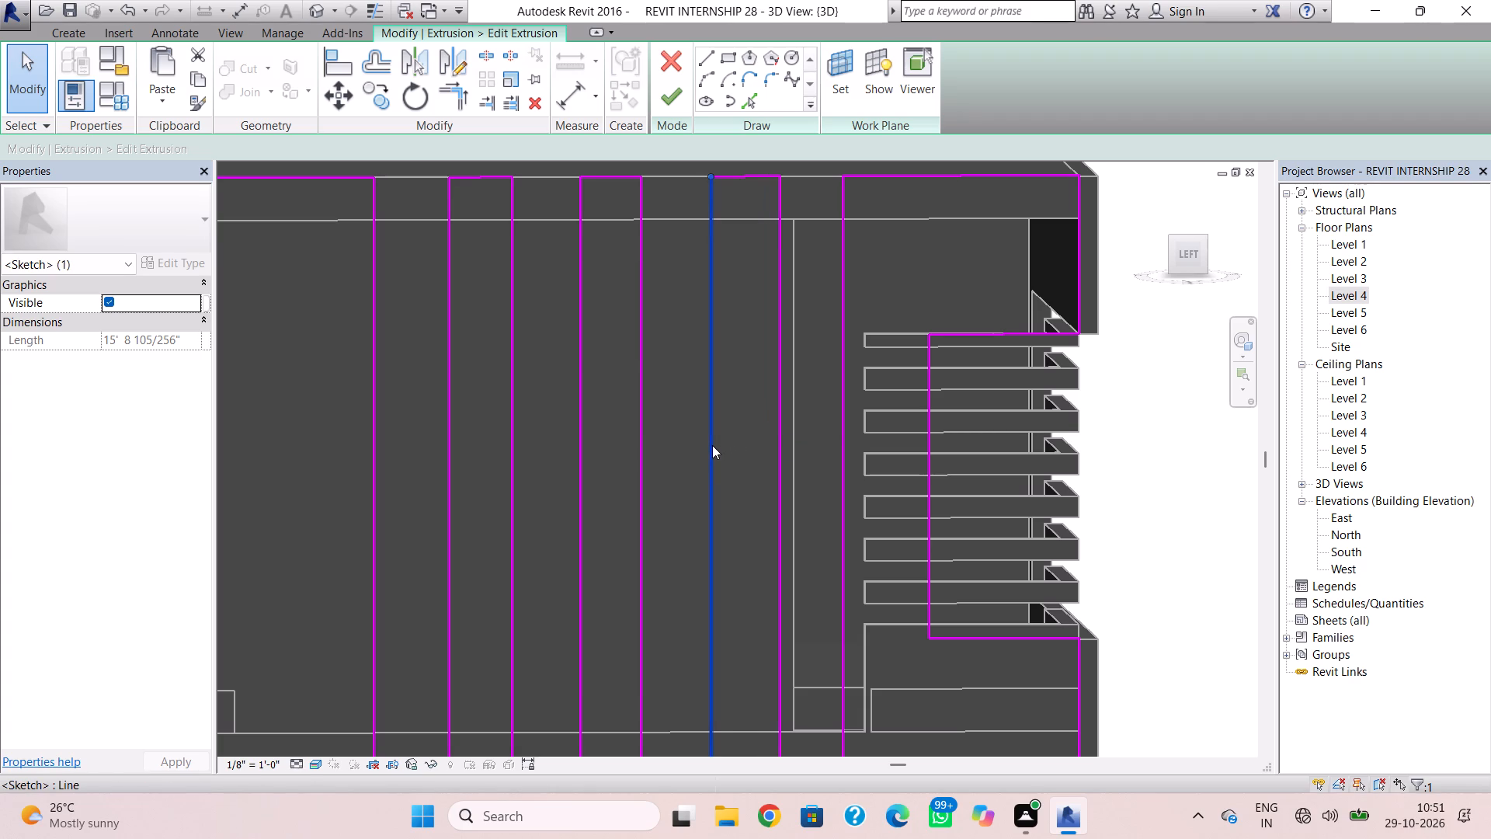
key(Left)
Widen the middle slat towards the notched corner and nudge both vertical edges of the first slat slightly outward.
click(640, 457)
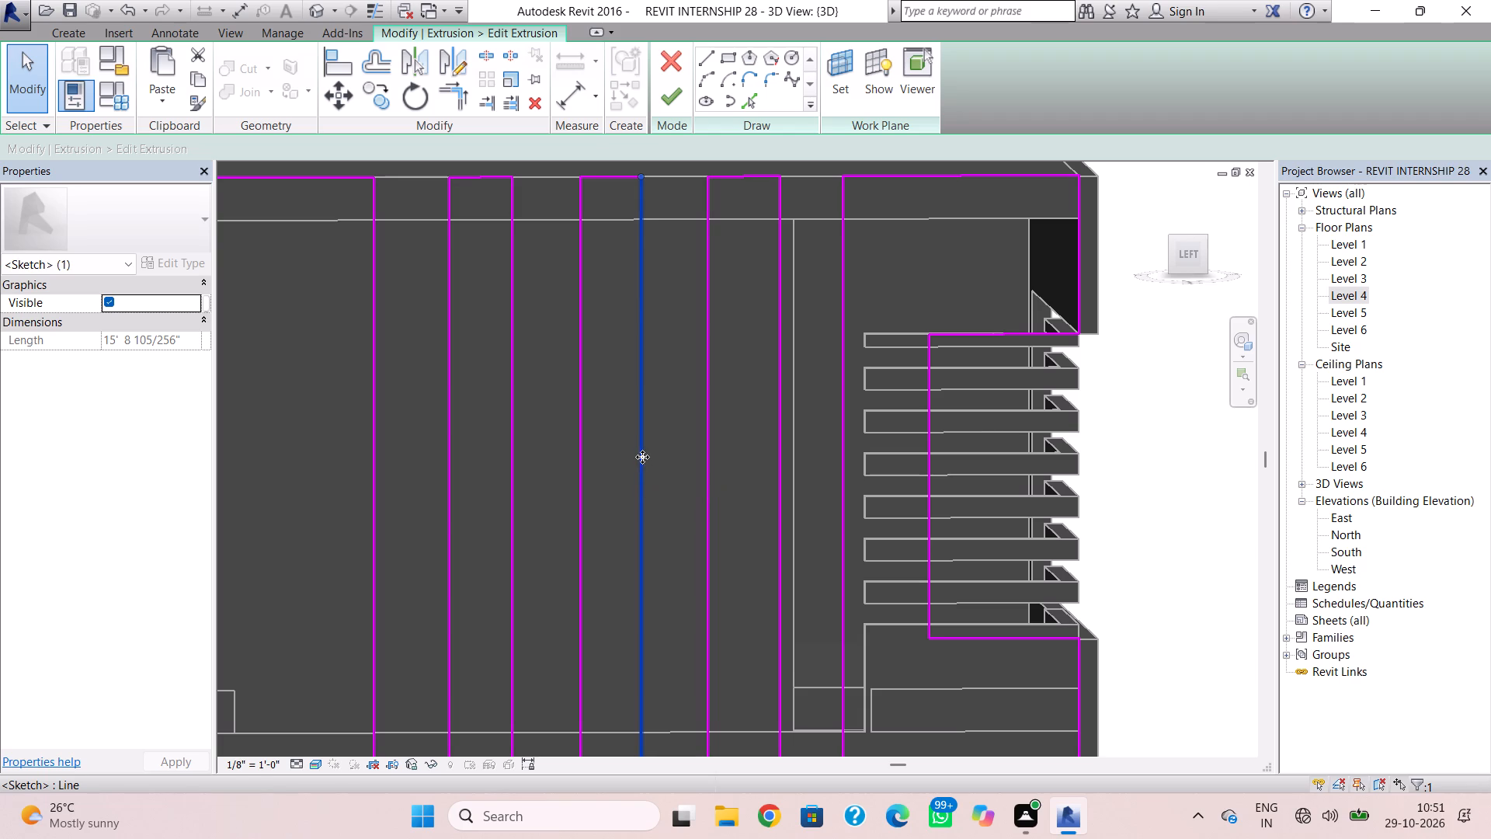
key(Right)
key(Right)
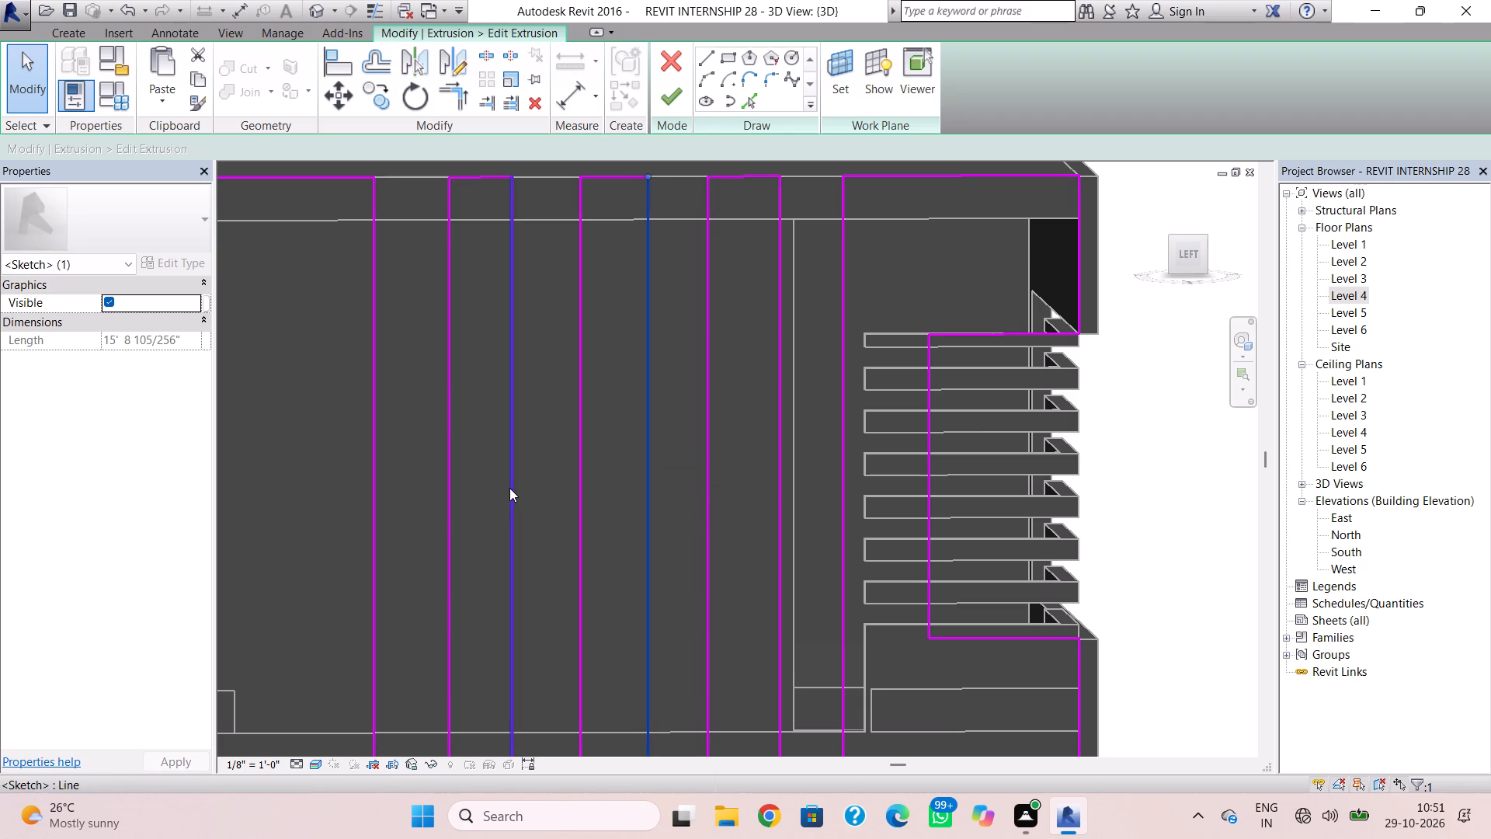
click(509, 488)
key(Right)
key(Right)
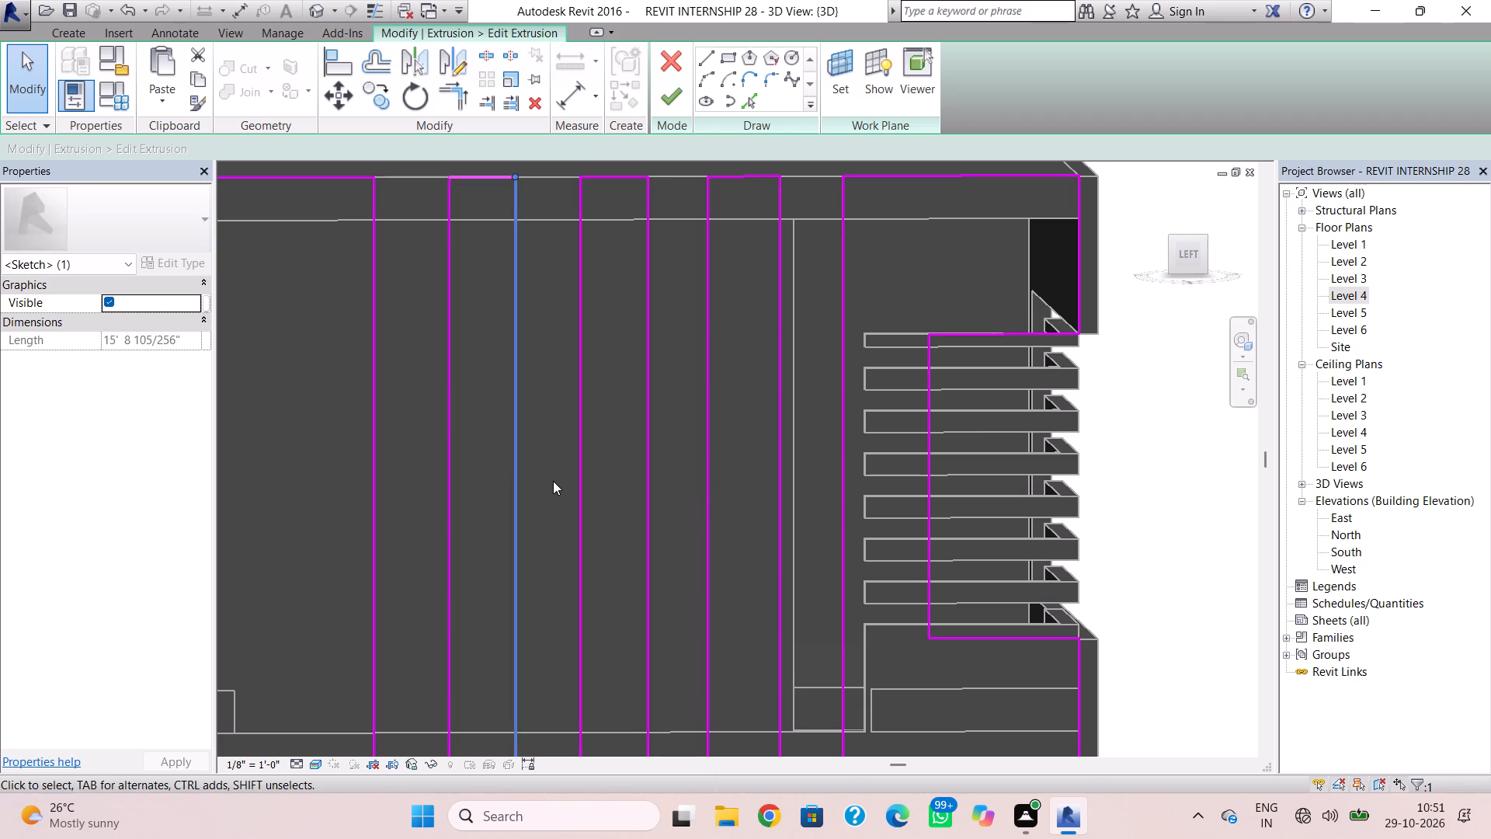
click(448, 500)
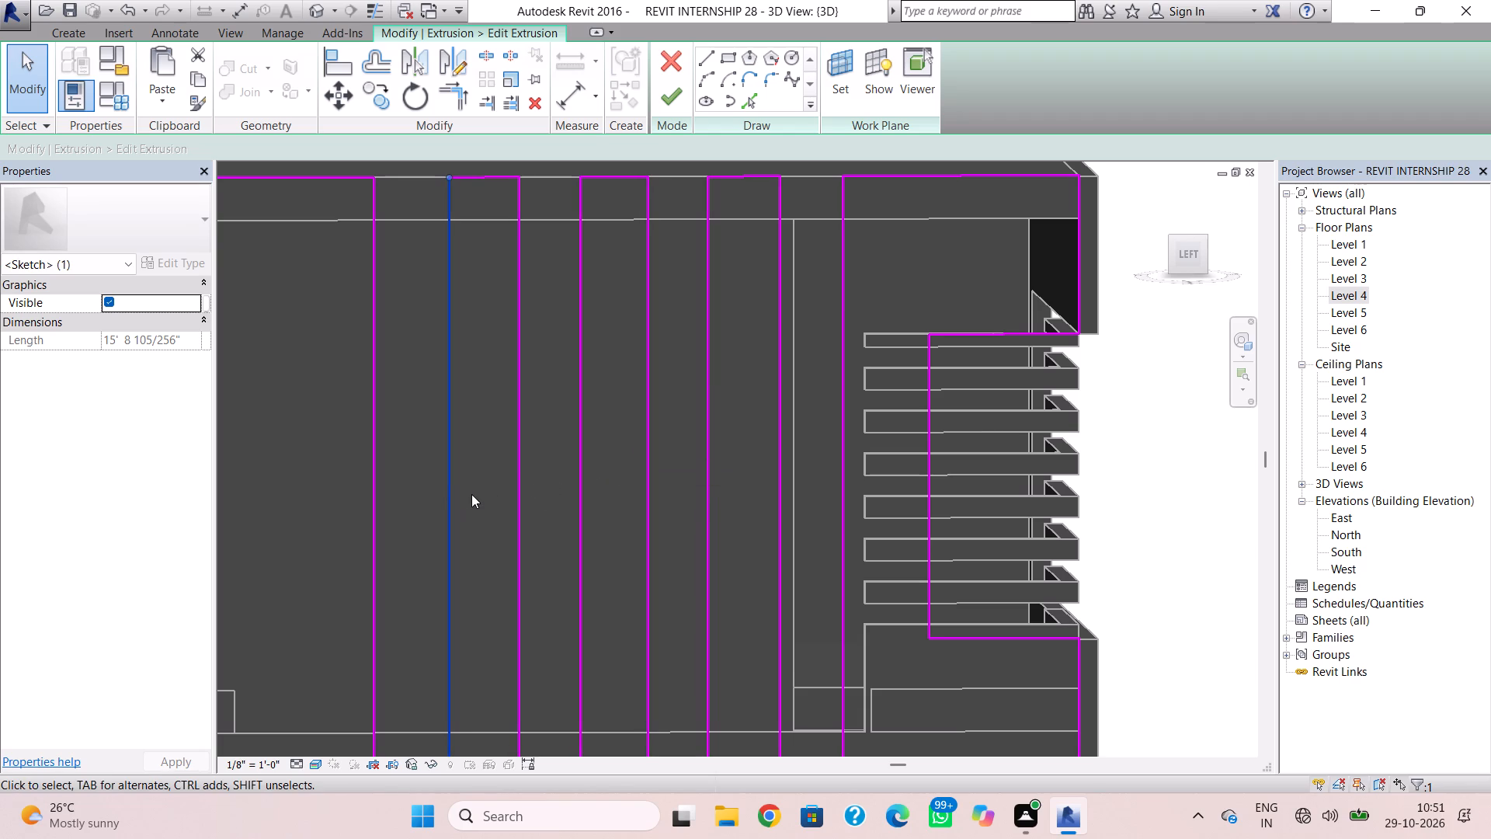
key(Left)
key(Left)
Finish the side wall's edited extrusion sketch with the widened slats.
scroll(478, 493, down, 1)
middle_drag(478, 493, 488, 420)
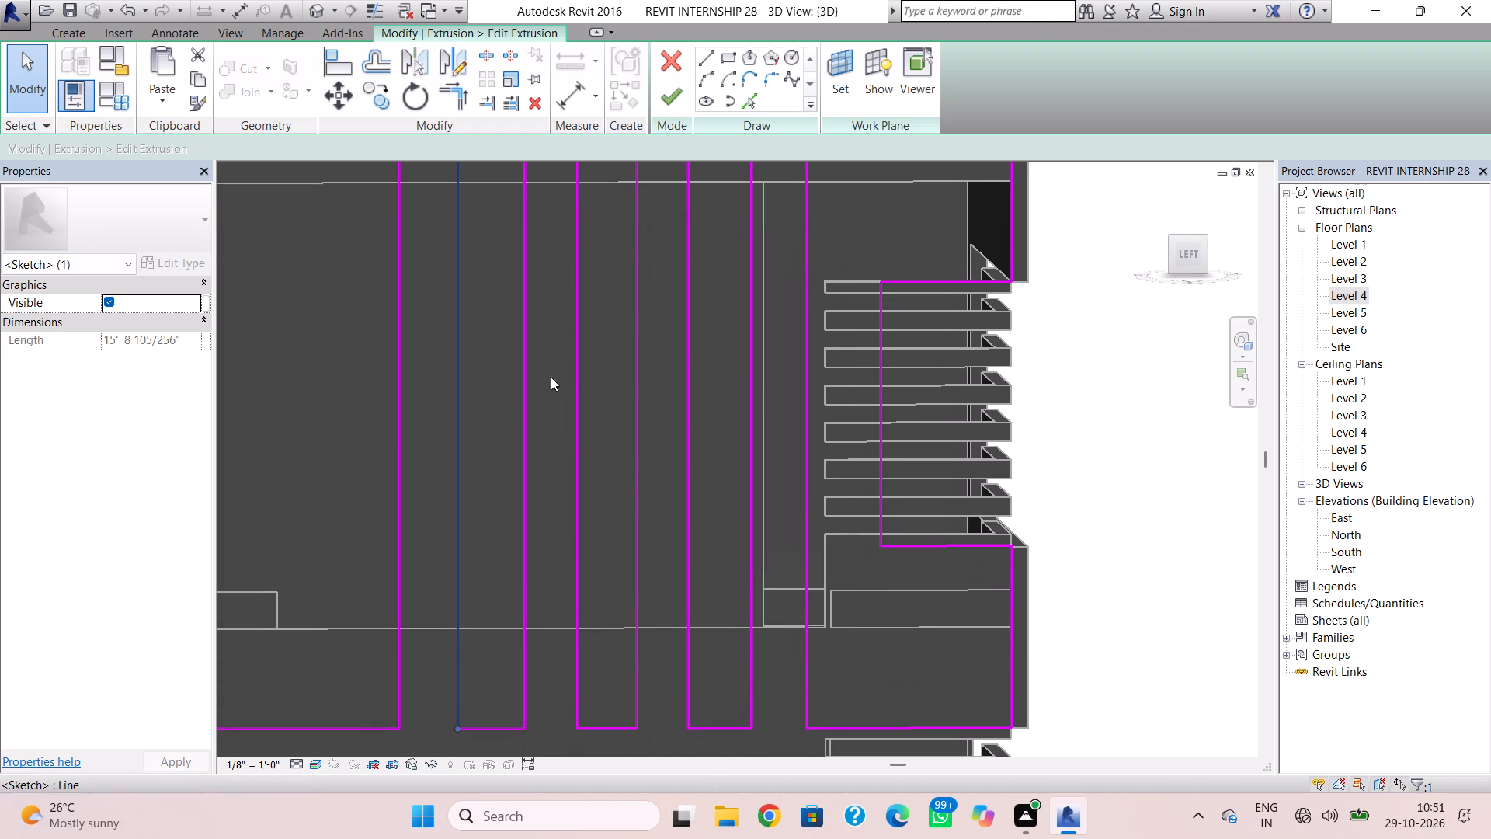
click(511, 518)
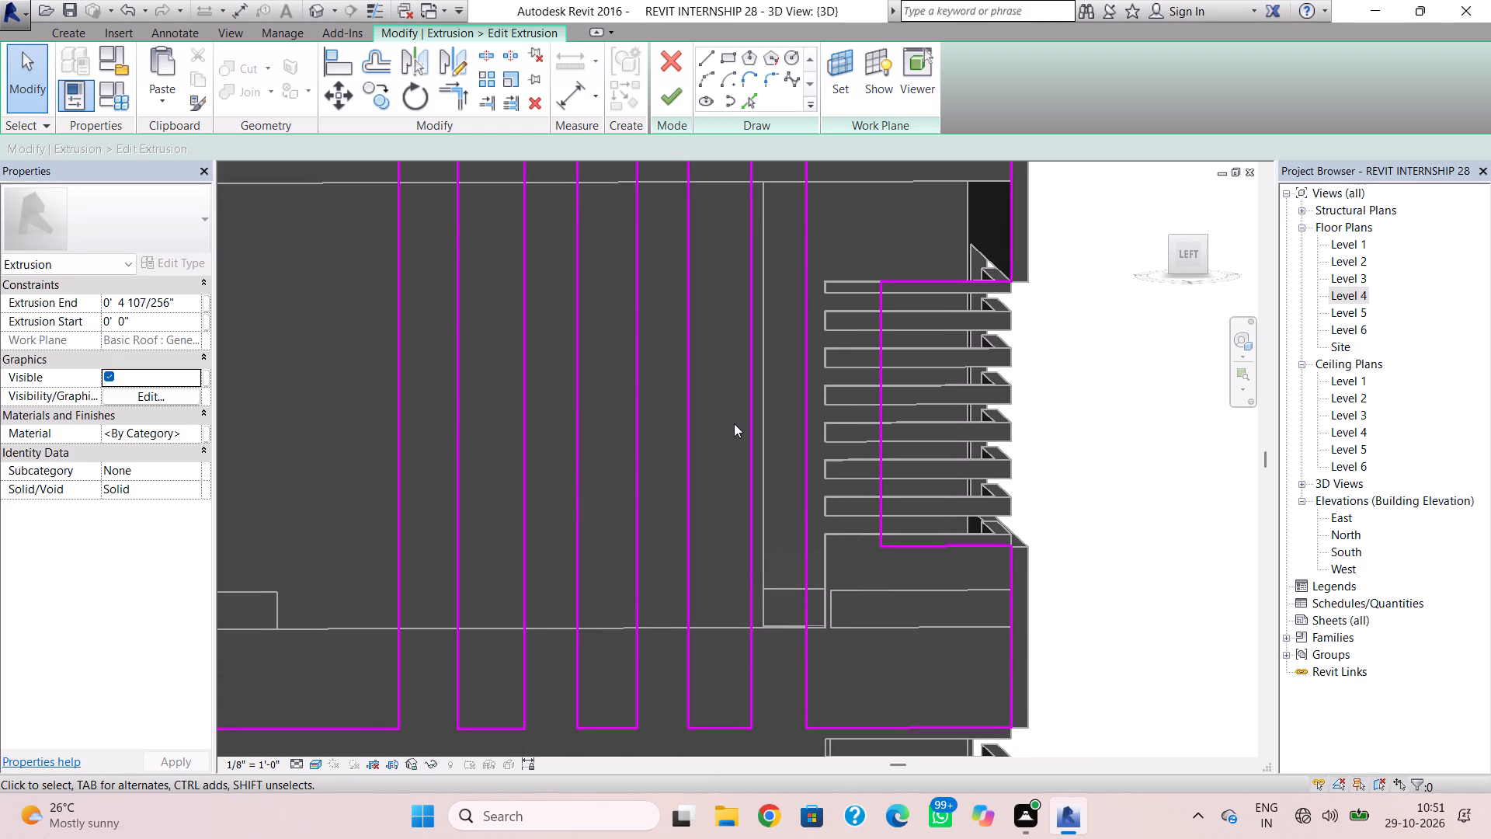
scroll(734, 423, down, 1)
middle_drag(734, 424, 733, 461)
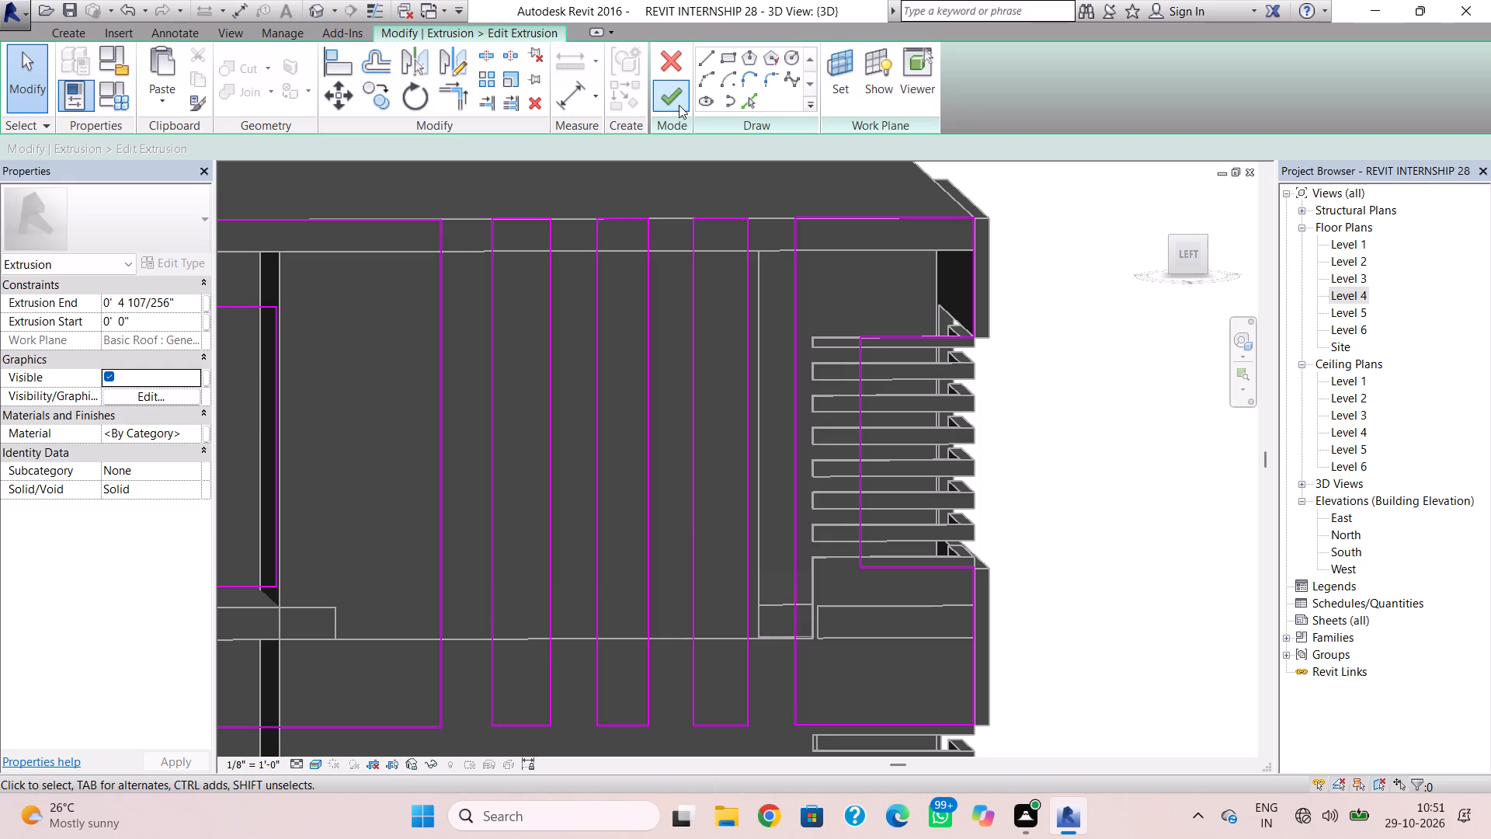
click(679, 105)
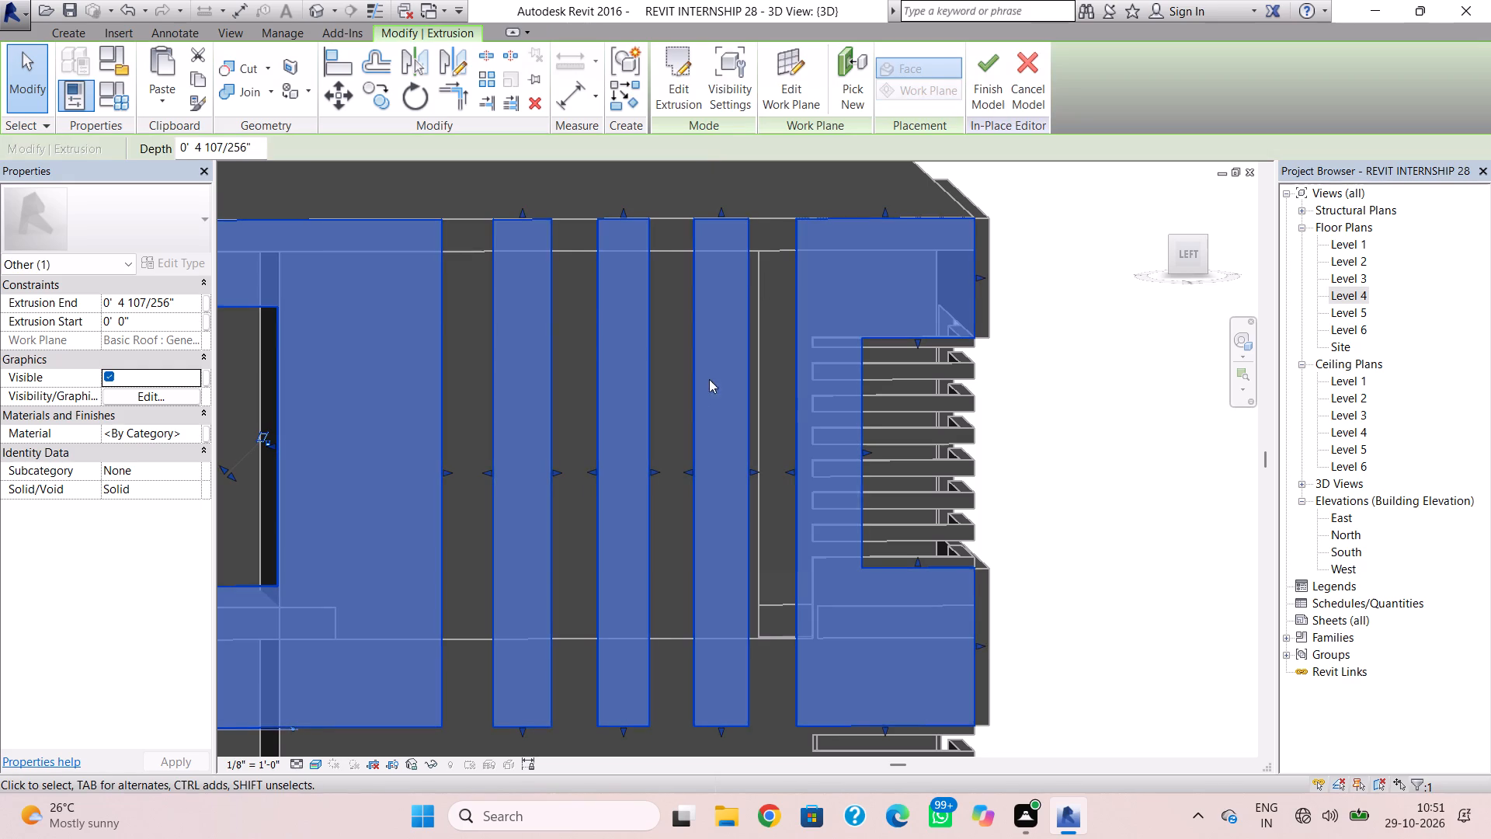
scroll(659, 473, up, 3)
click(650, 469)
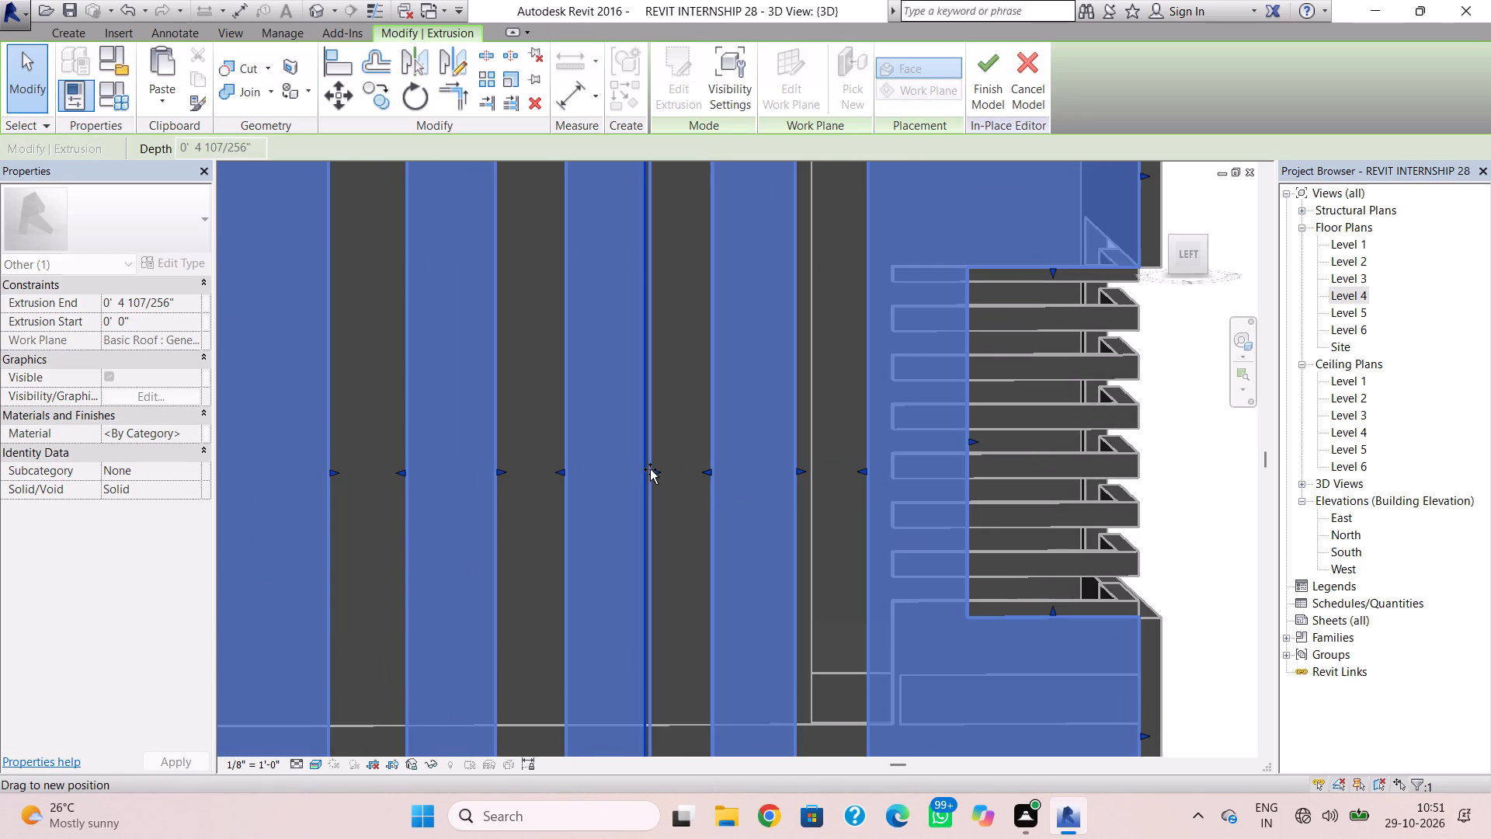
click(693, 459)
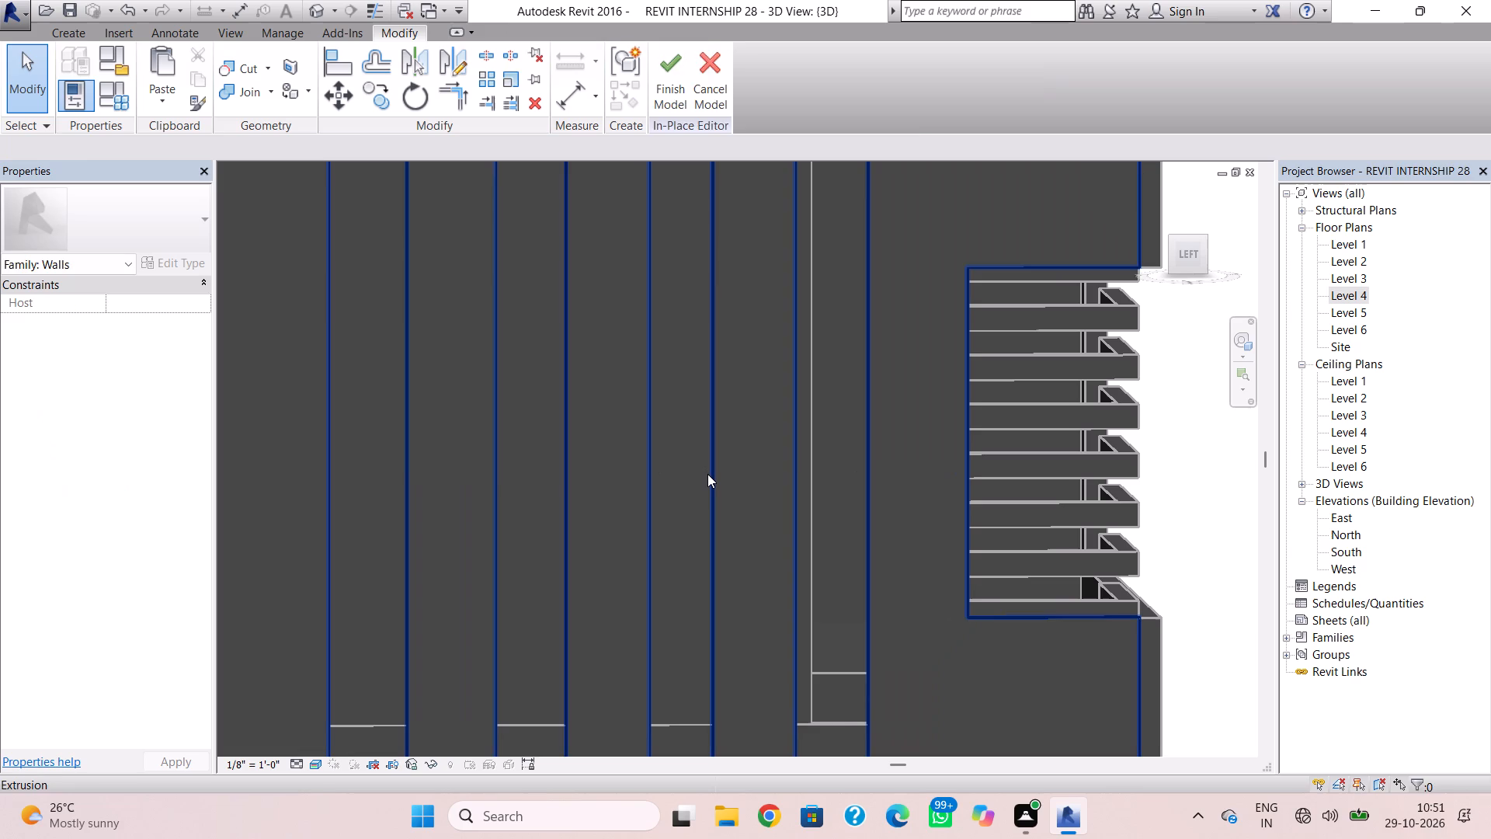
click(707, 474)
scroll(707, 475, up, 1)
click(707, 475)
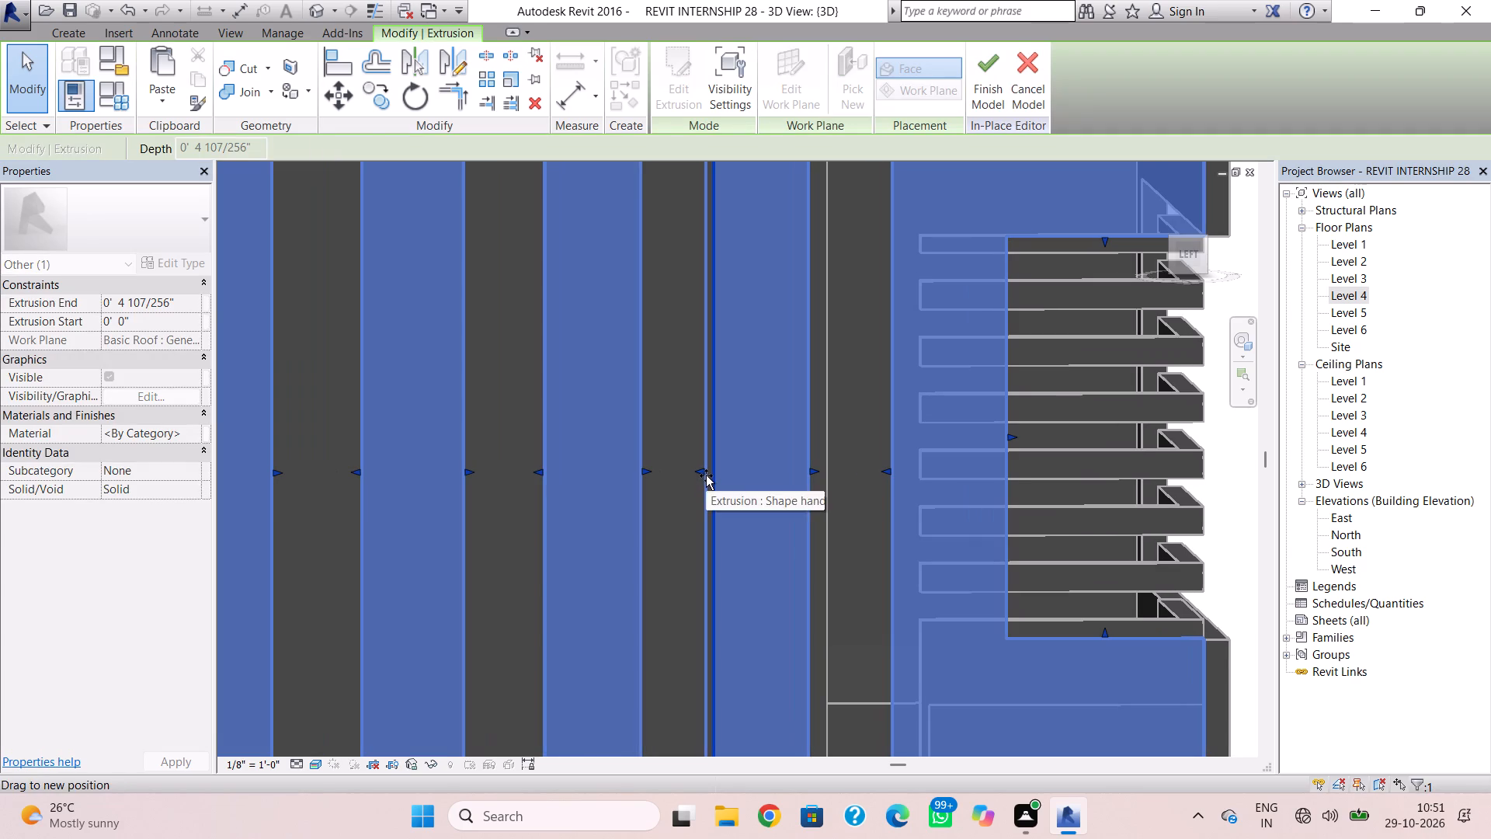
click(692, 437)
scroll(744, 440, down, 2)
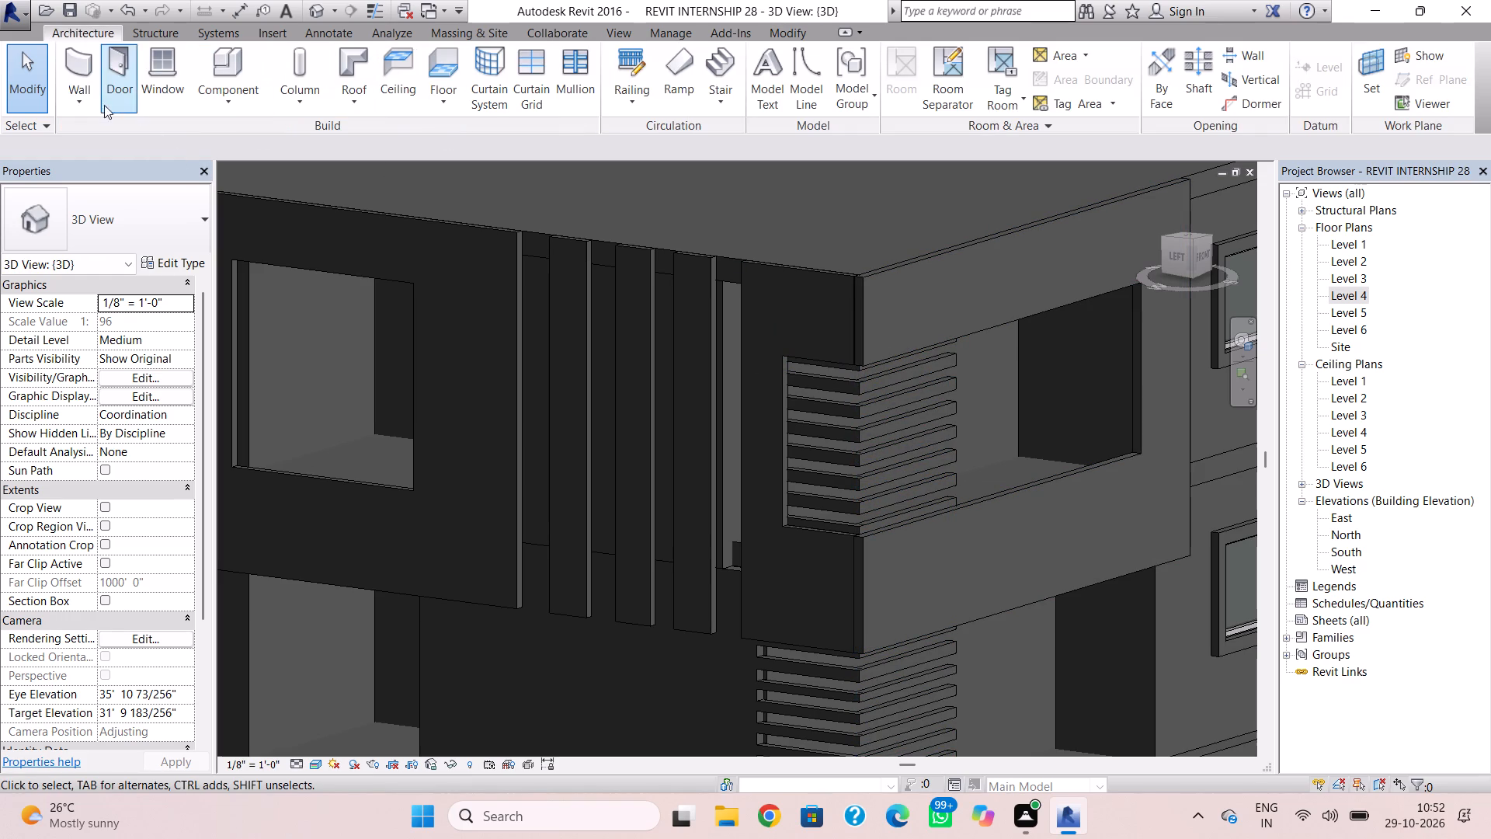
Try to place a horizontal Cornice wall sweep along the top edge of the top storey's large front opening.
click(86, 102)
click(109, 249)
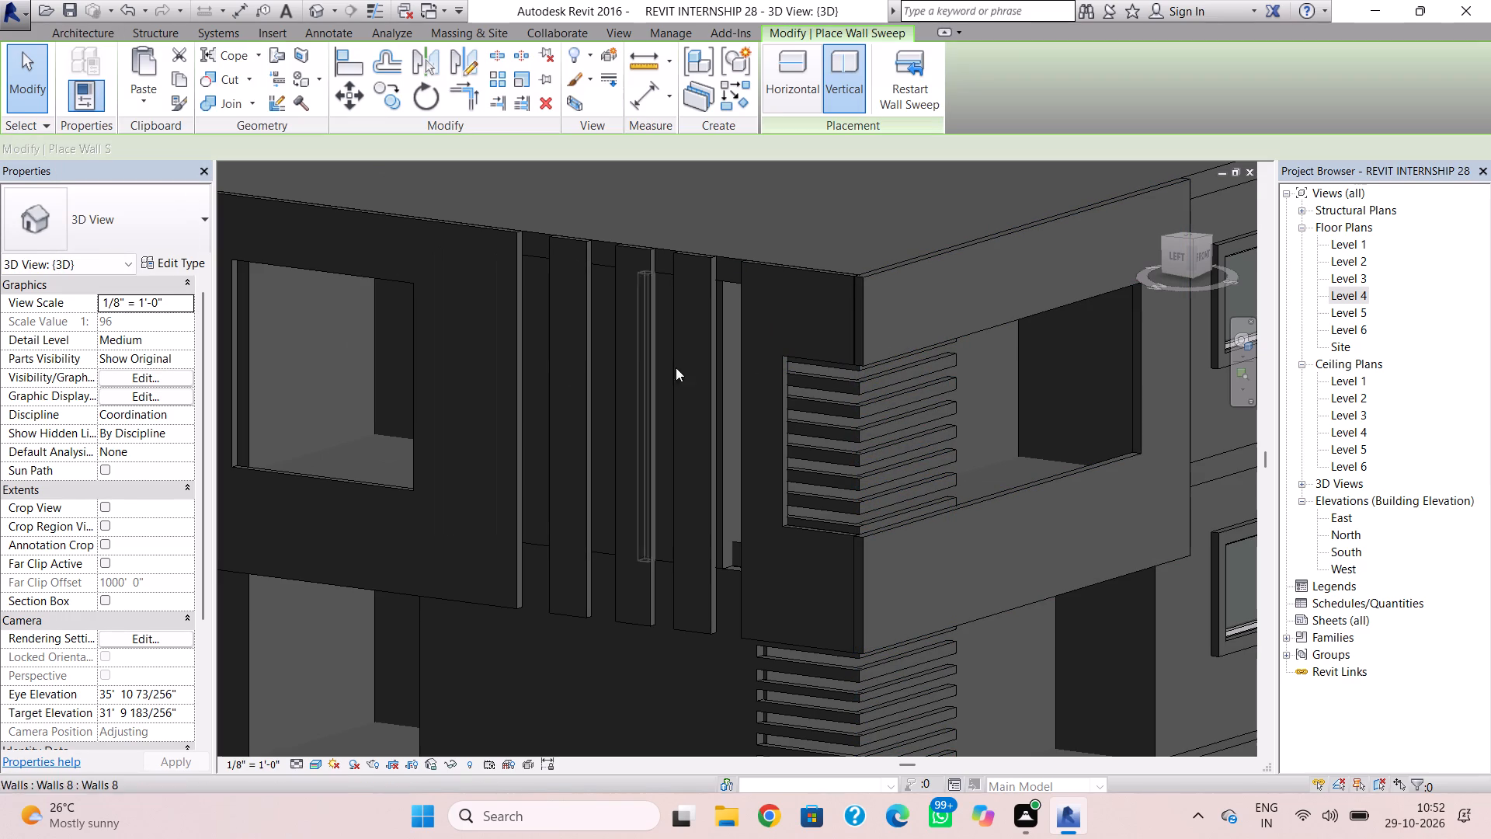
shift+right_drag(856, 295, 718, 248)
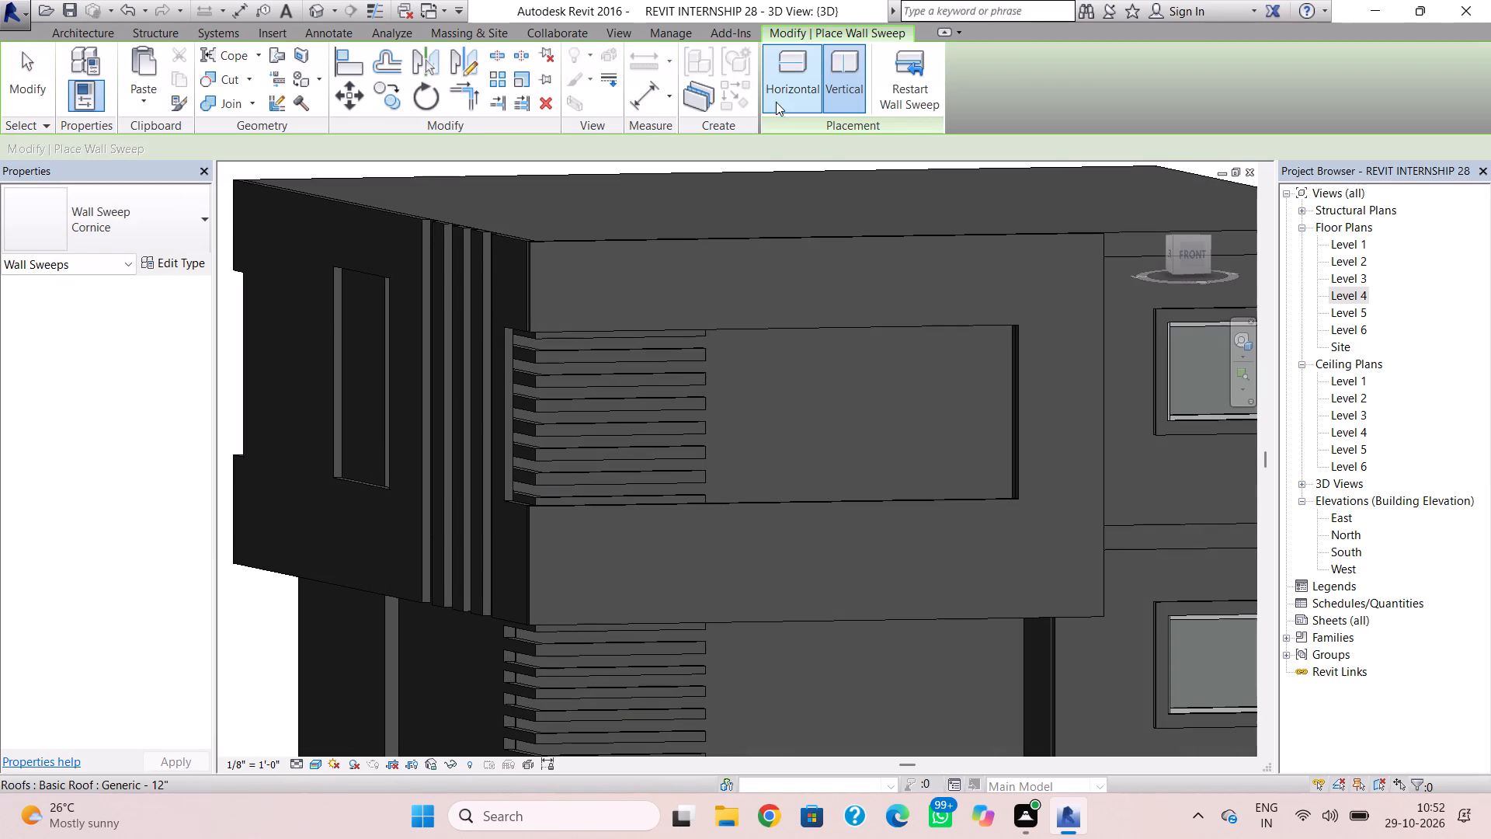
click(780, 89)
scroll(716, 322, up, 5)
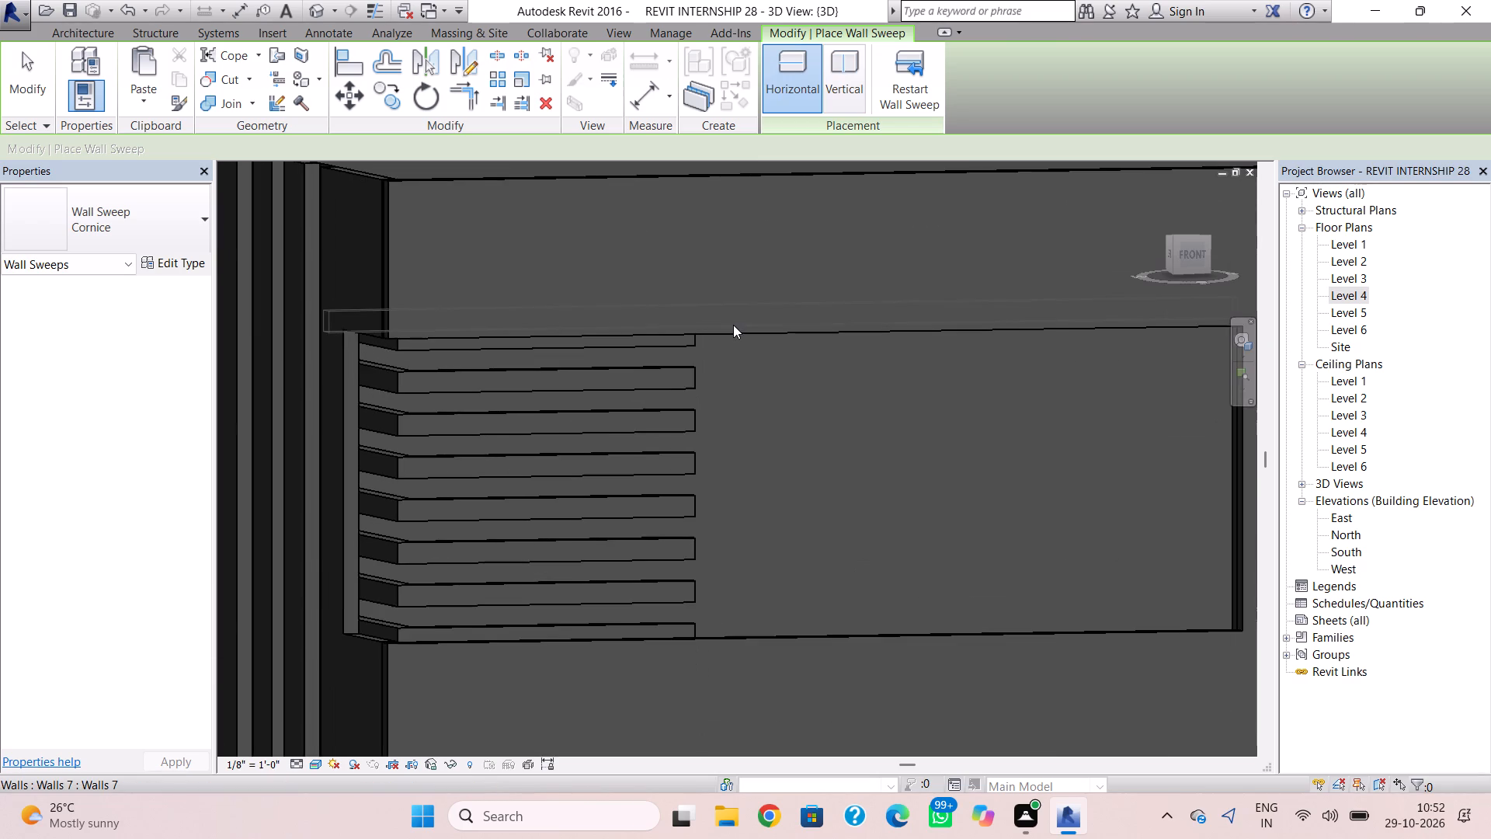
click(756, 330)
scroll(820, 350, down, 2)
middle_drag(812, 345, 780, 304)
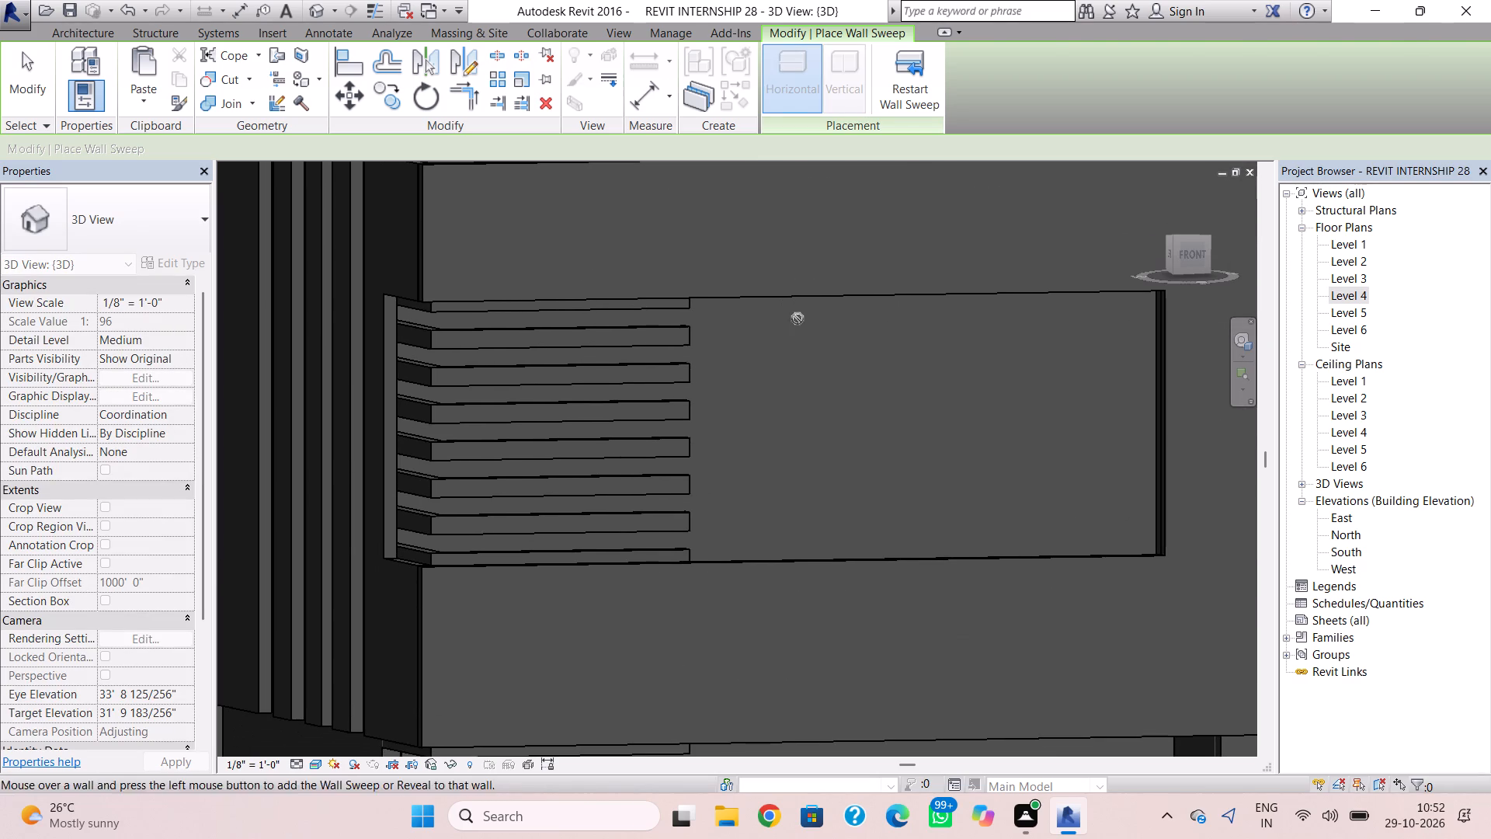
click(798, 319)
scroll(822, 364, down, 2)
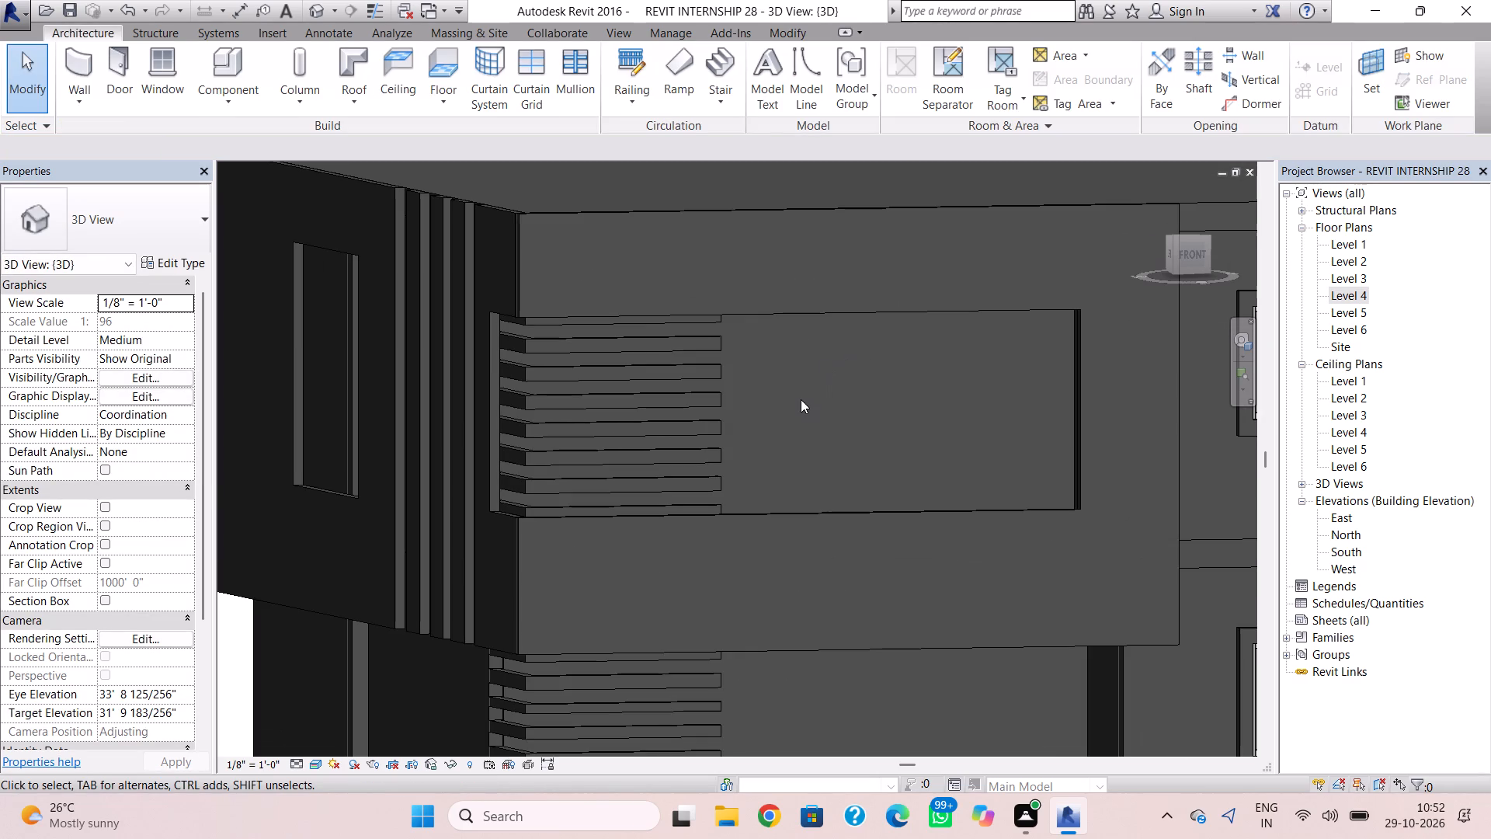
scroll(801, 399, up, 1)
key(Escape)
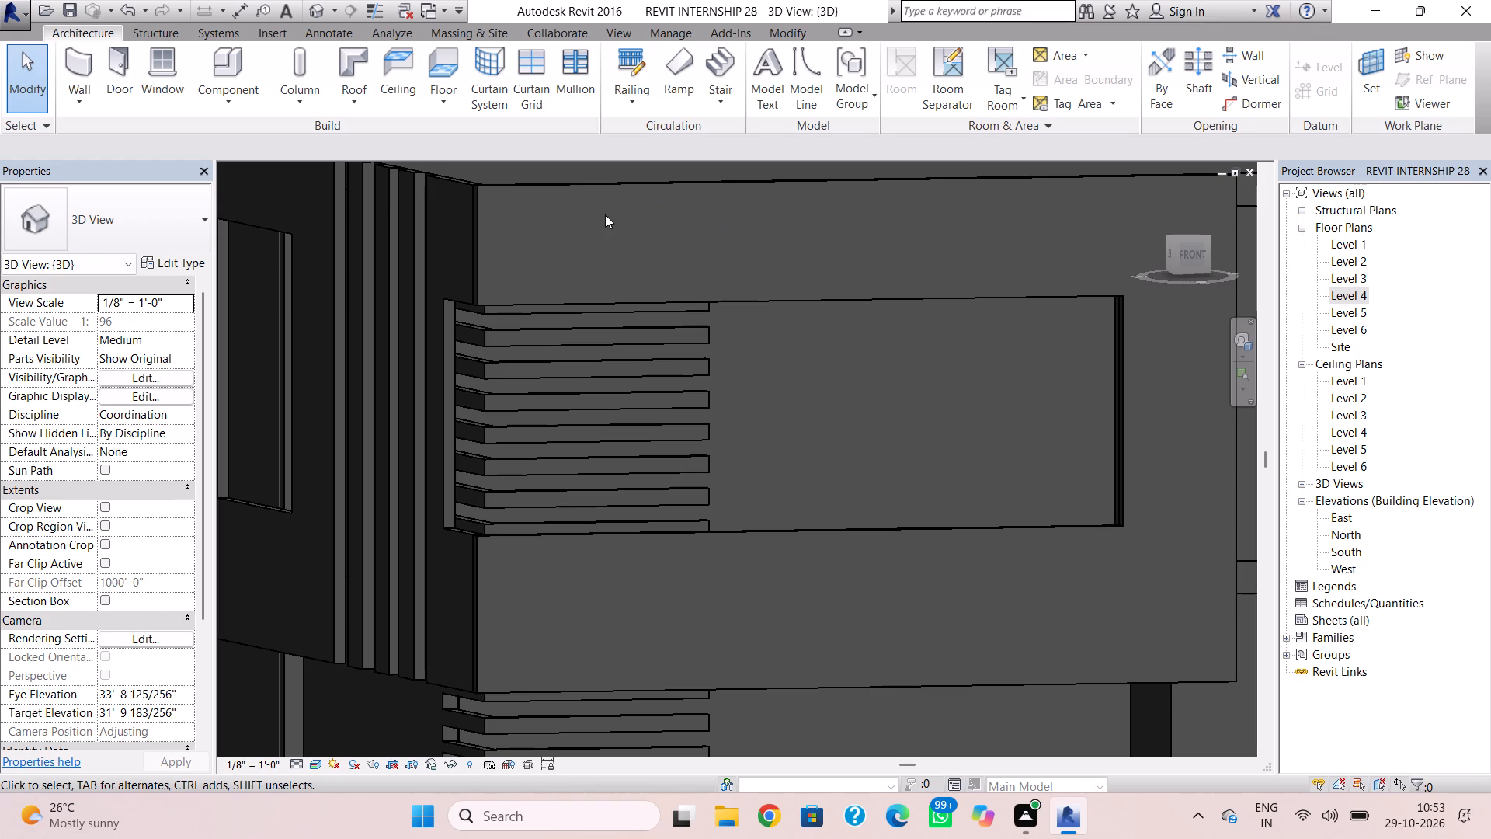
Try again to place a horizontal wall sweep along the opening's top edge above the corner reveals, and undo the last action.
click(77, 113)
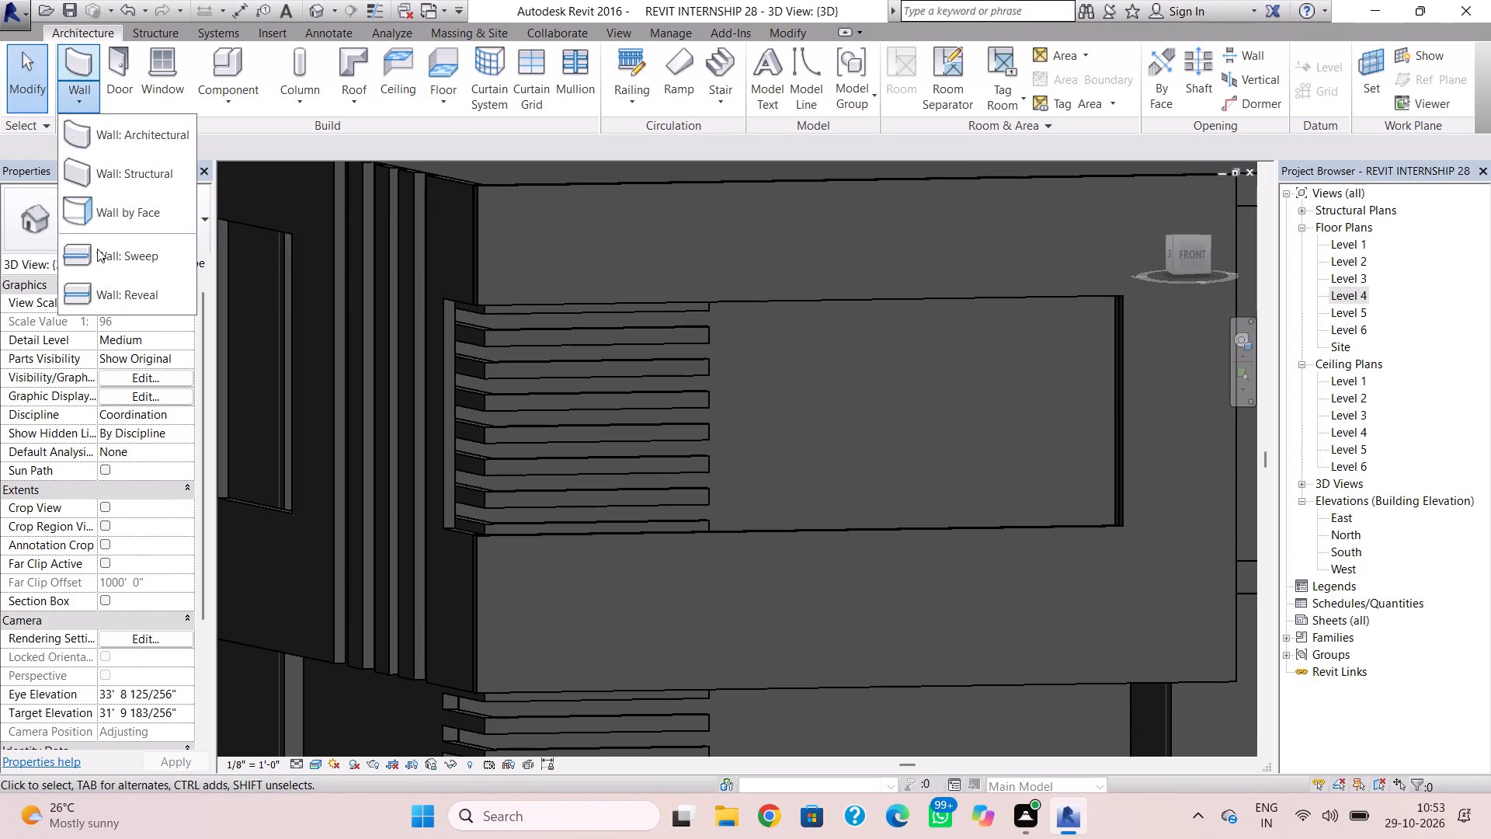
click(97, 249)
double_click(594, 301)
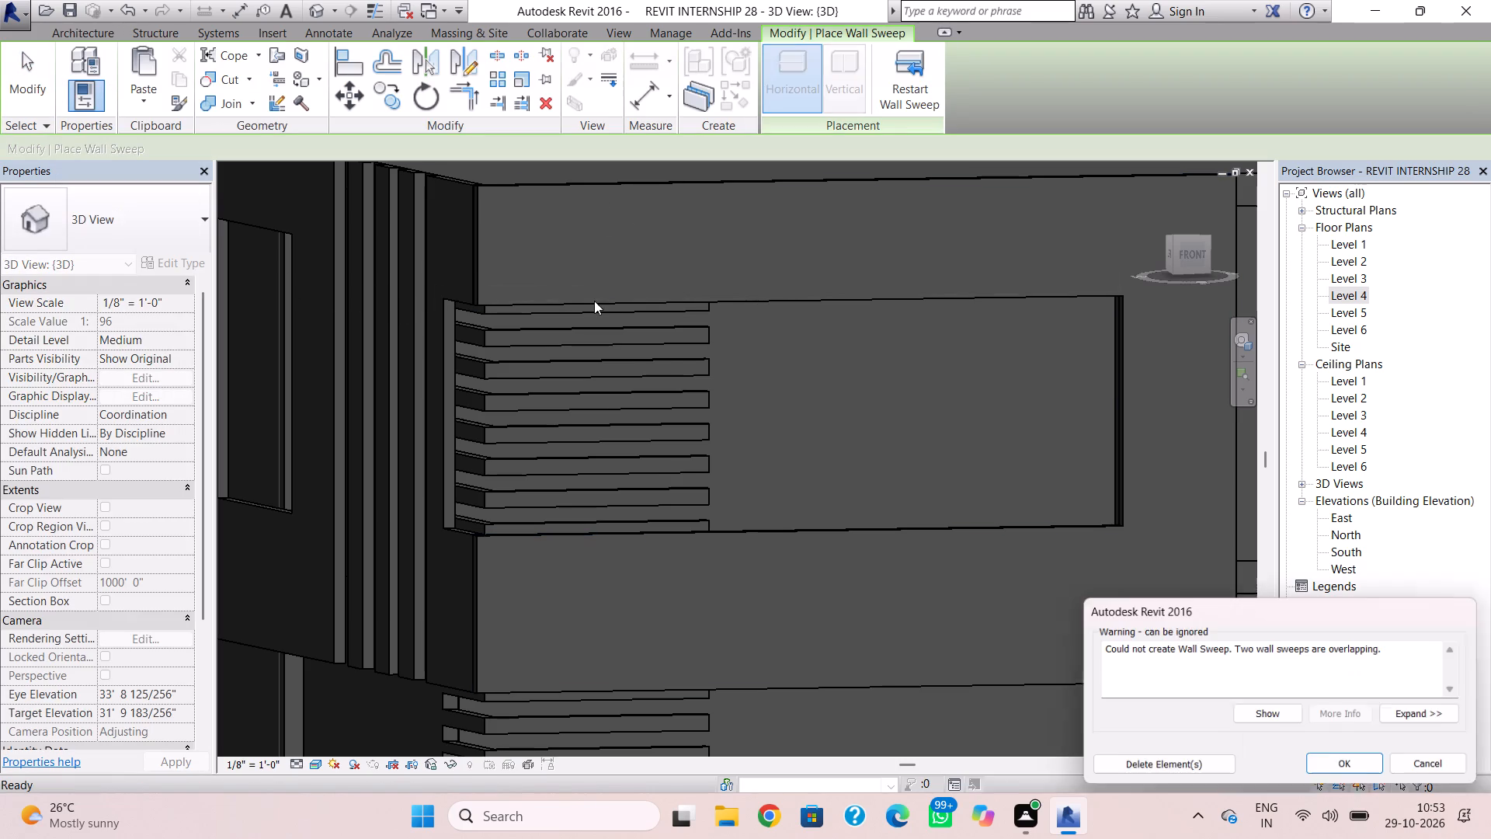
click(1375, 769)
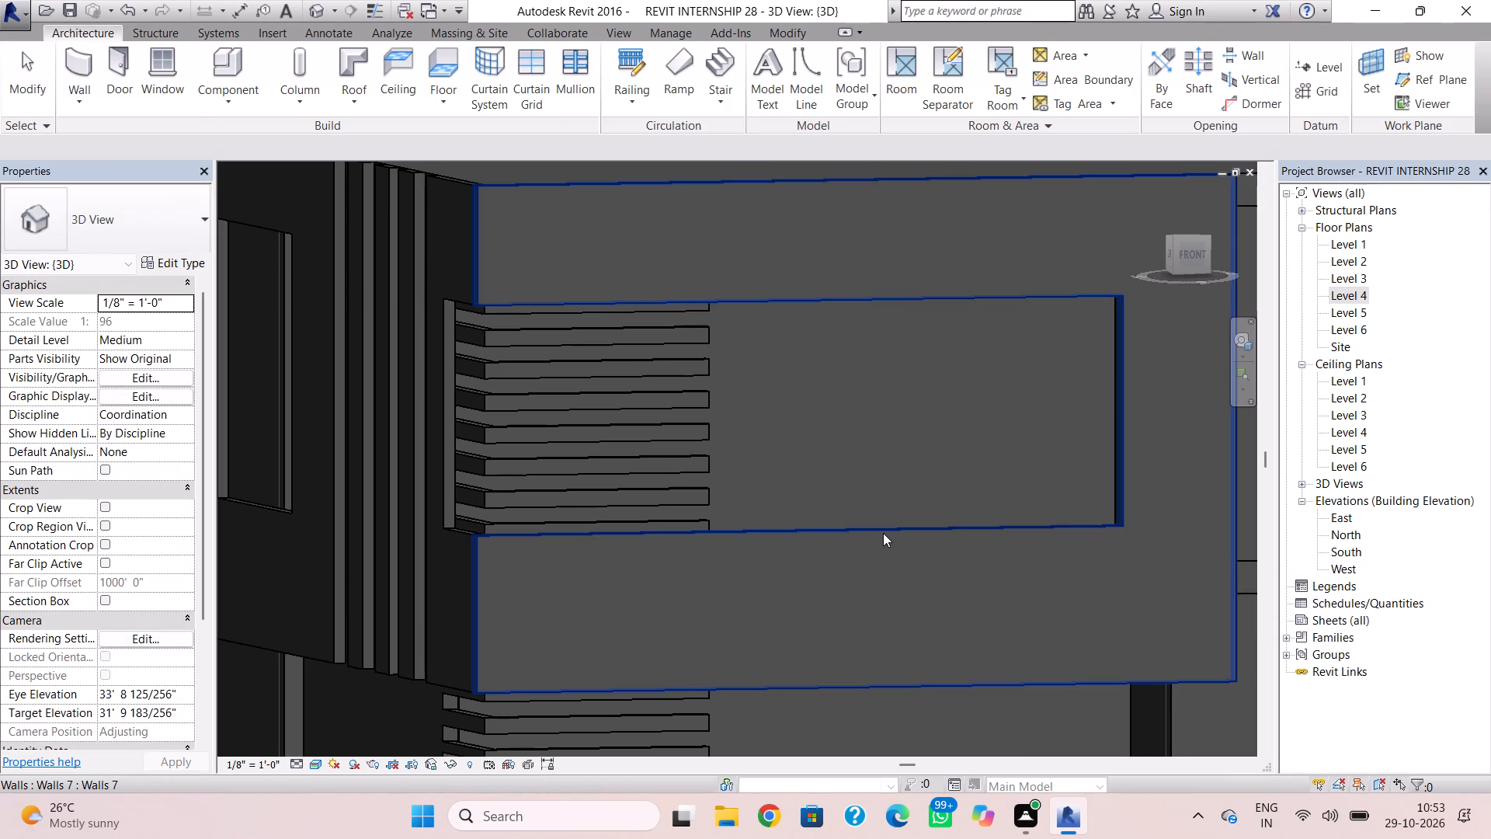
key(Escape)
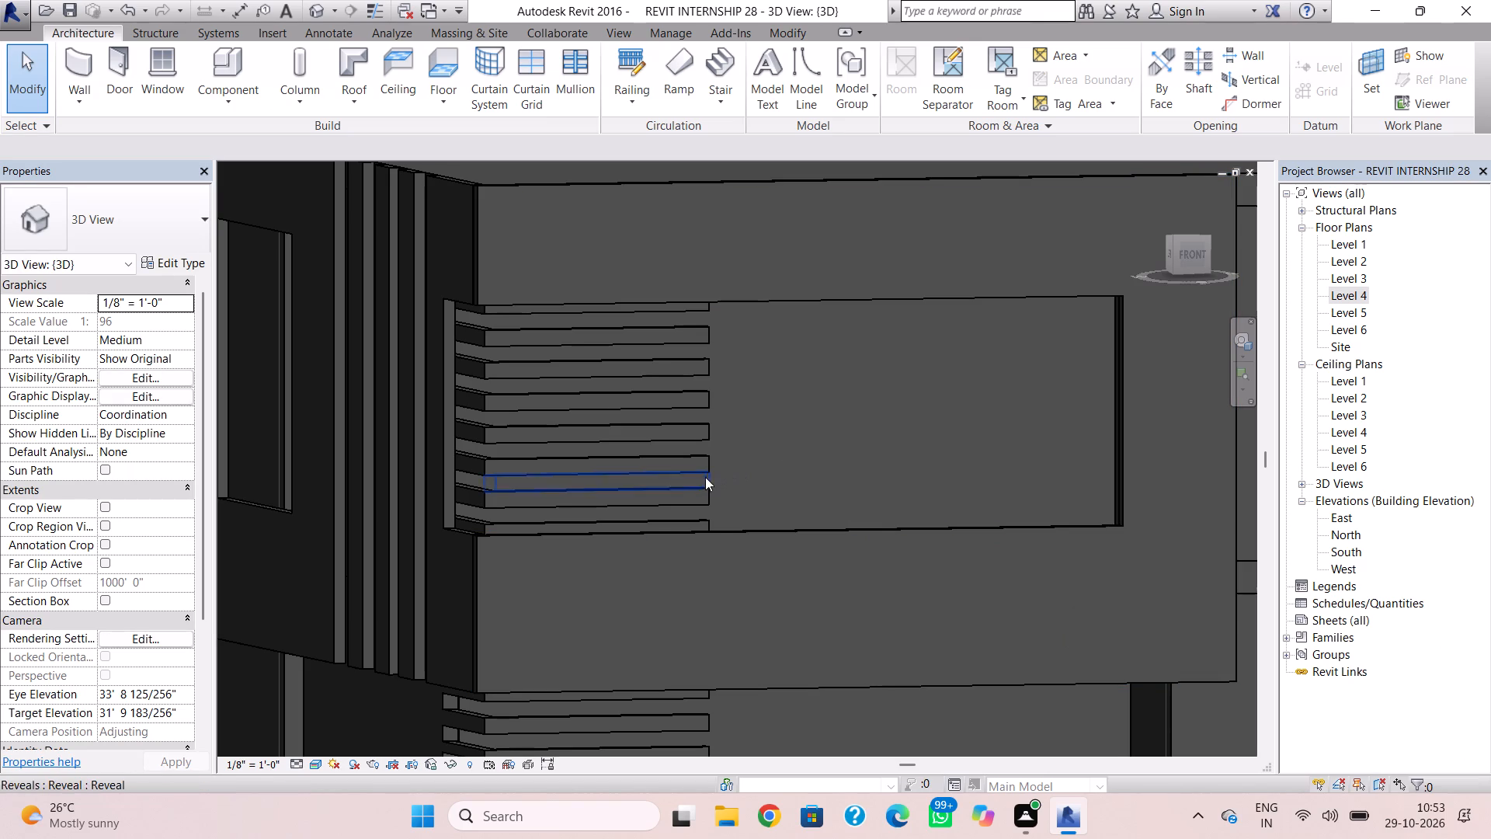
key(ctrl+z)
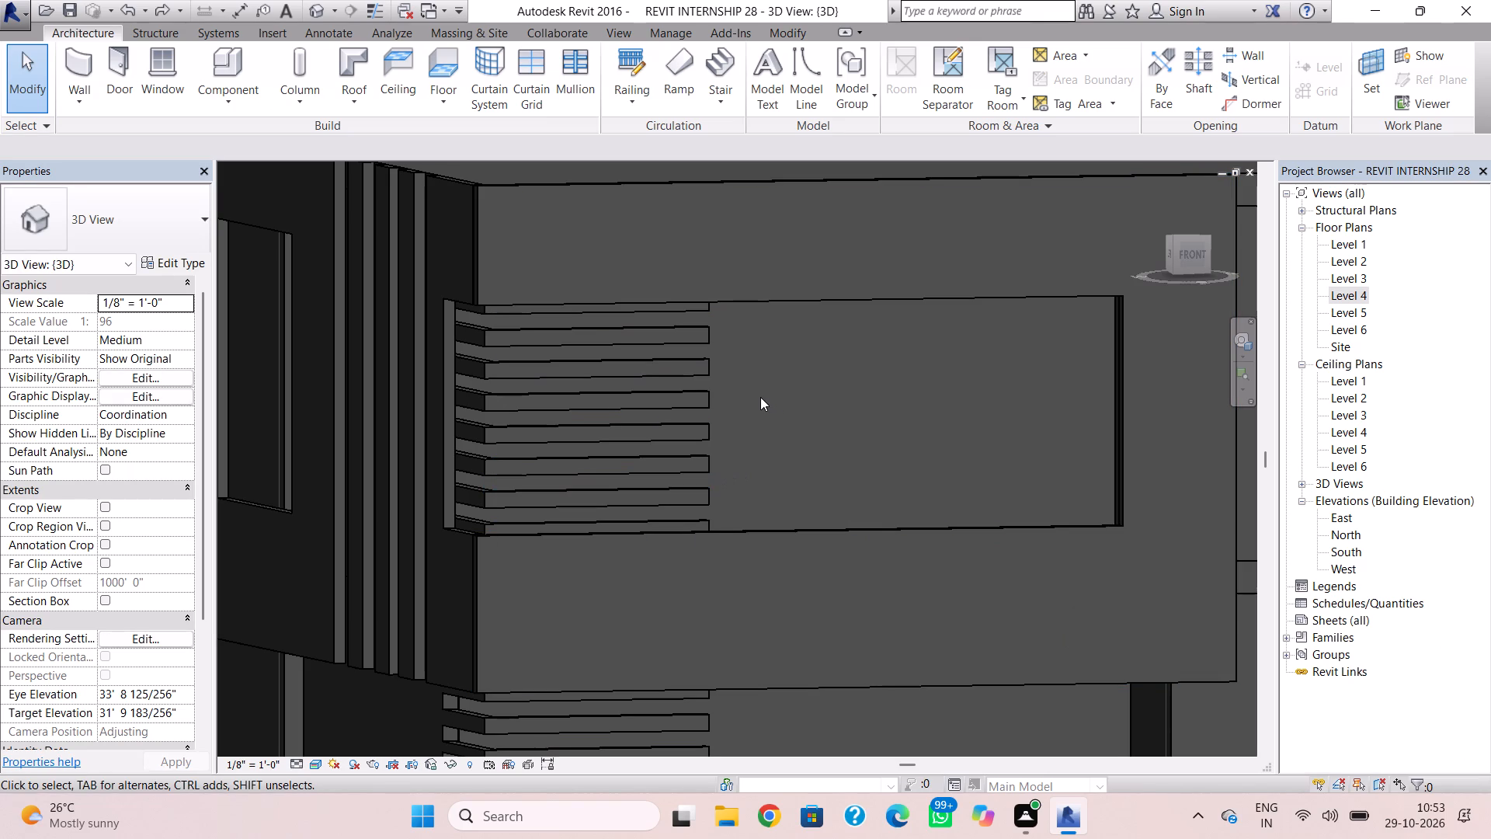
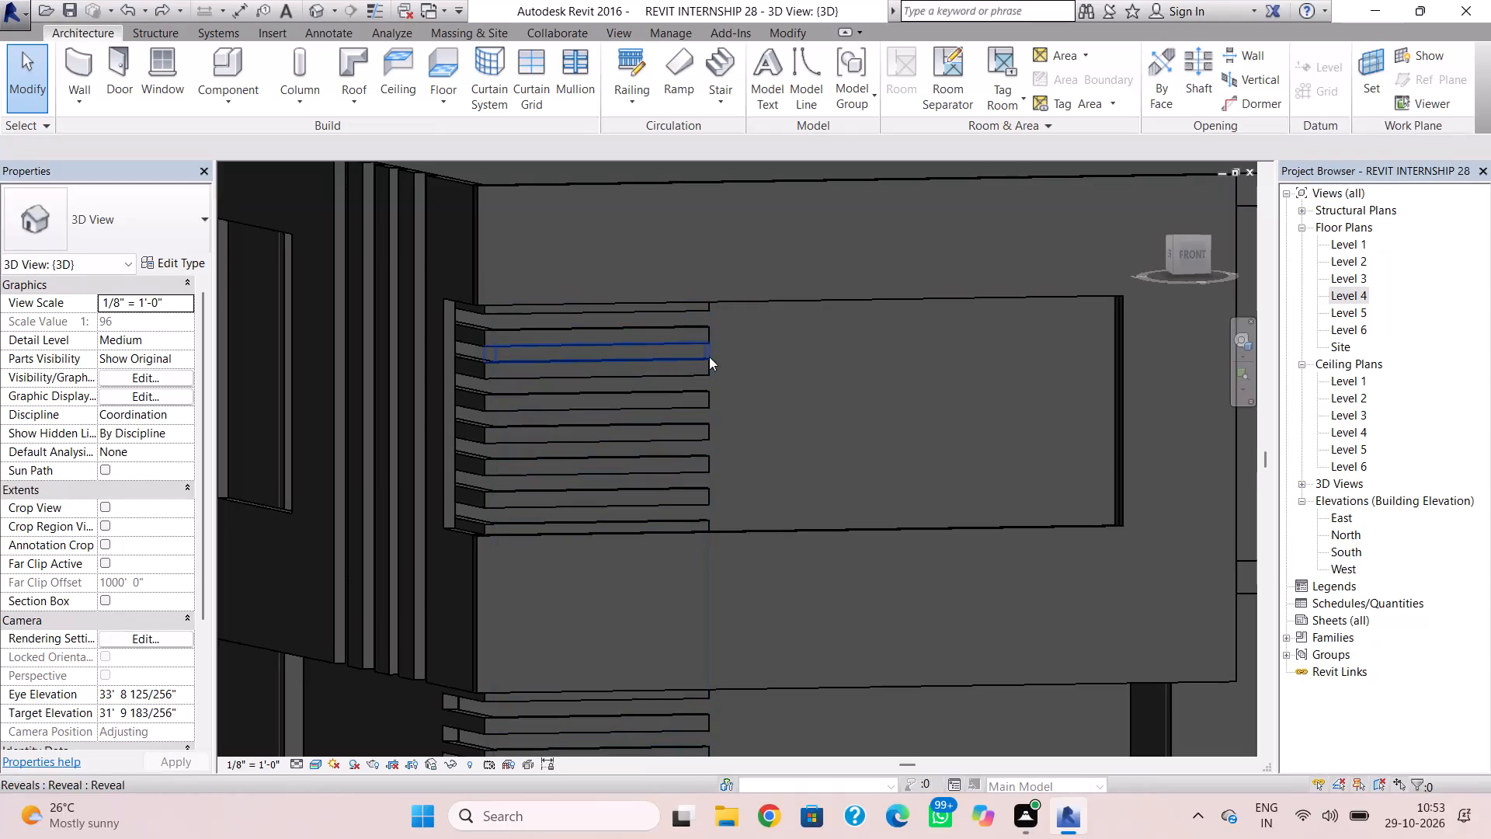
Examine the front-left corner of the building in 3D, including the louvers, vertical slots and wall recesses from top floor down.
key(Escape)
shift+right_drag(784, 371, 790, 374)
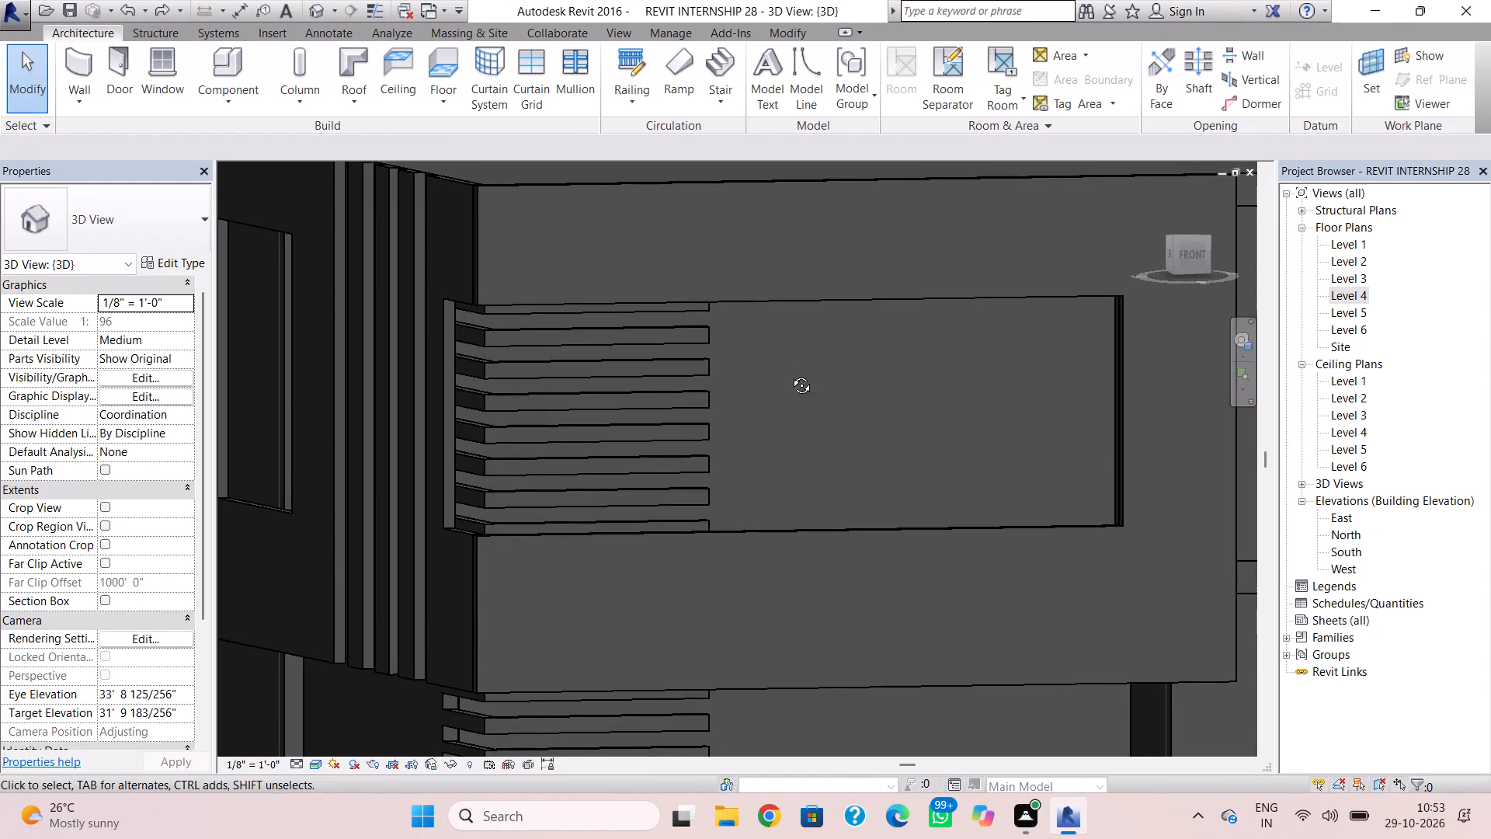
shift+right_drag(790, 374, 891, 367)
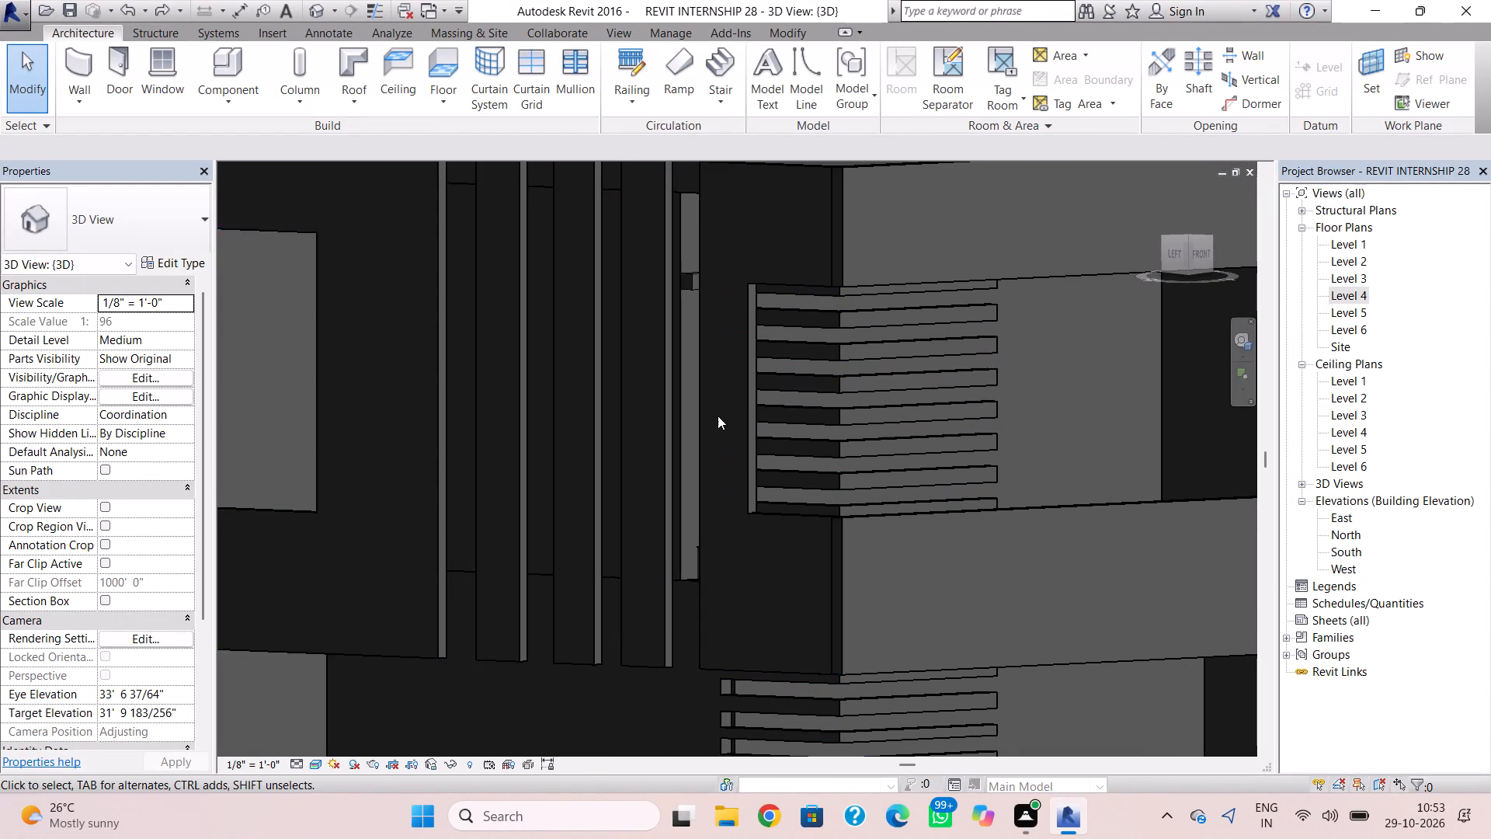
scroll(718, 416, down, 2)
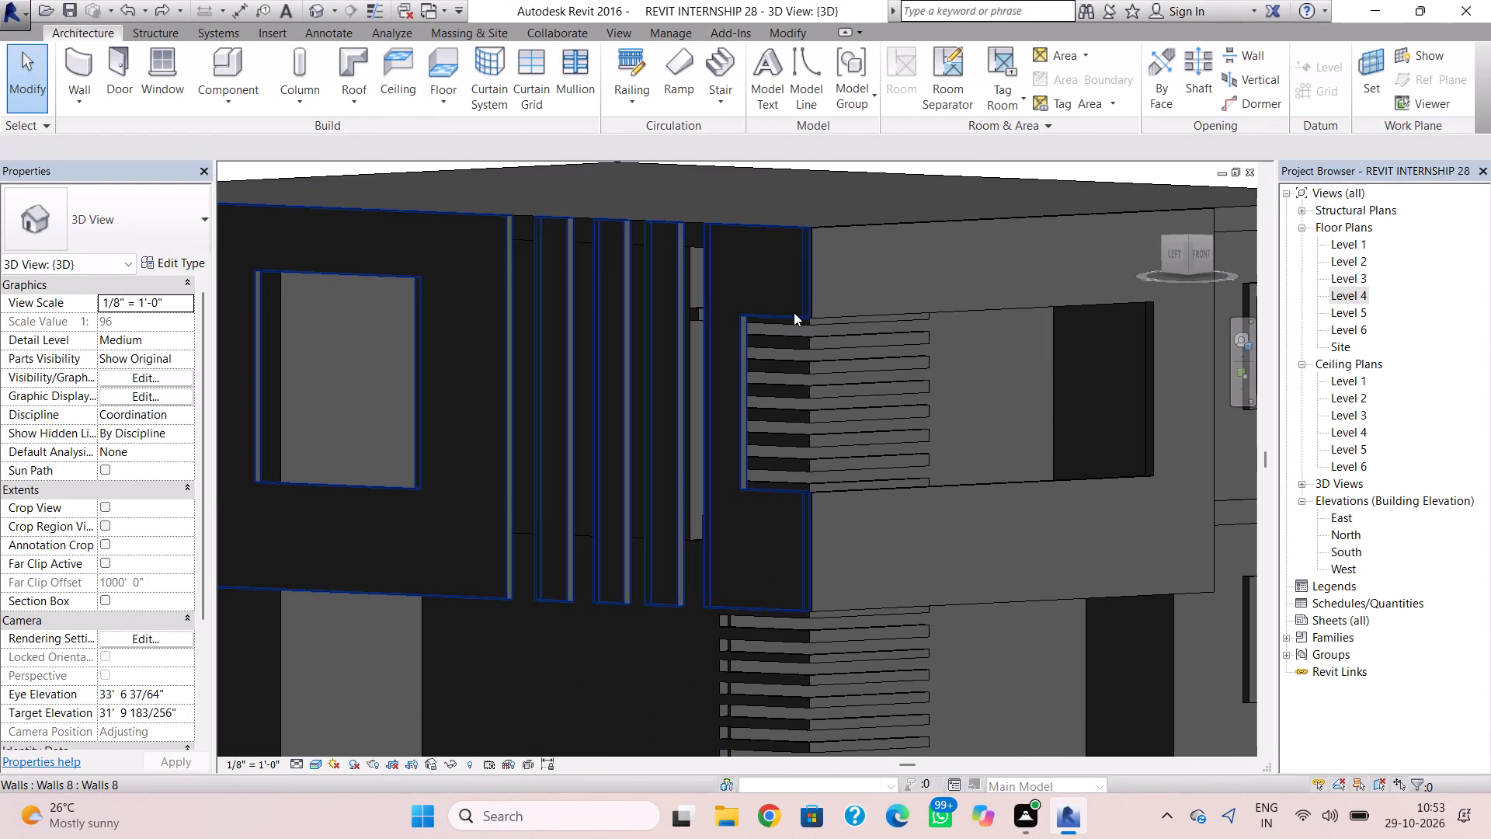
scroll(794, 312, up, 3)
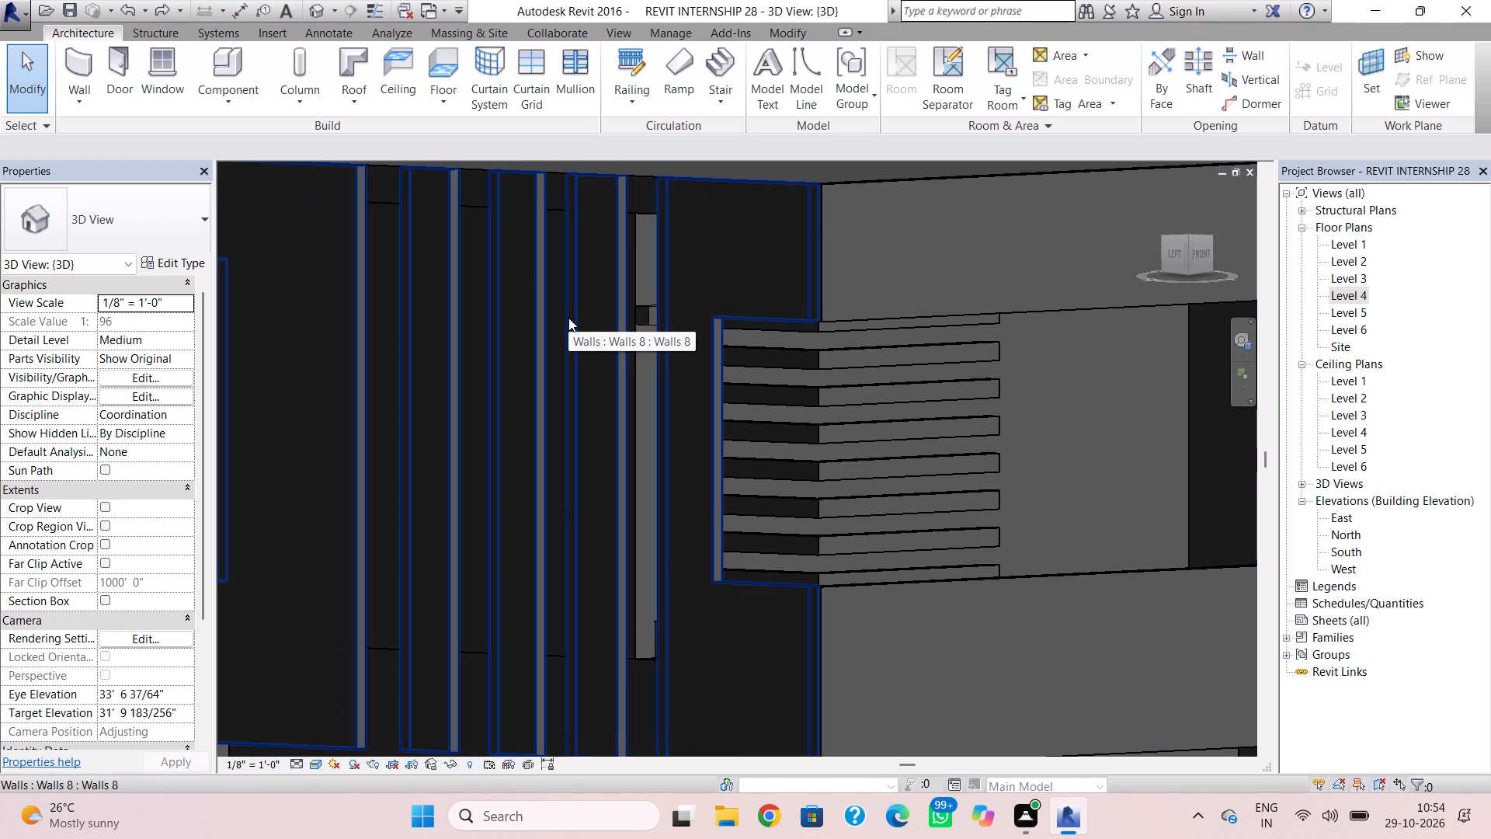
scroll(568, 318, down, 3)
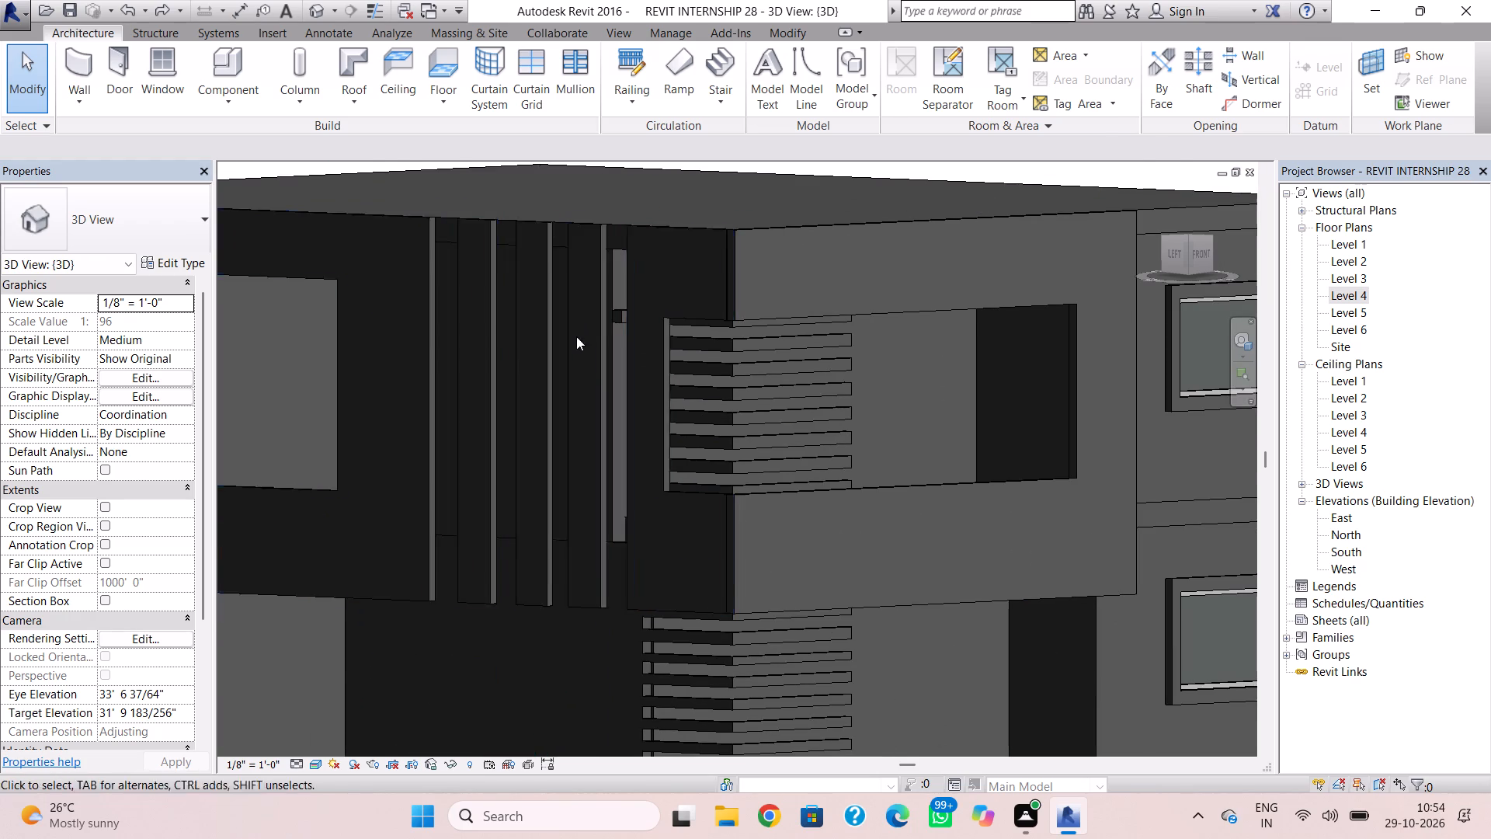
scroll(576, 338, down, 2)
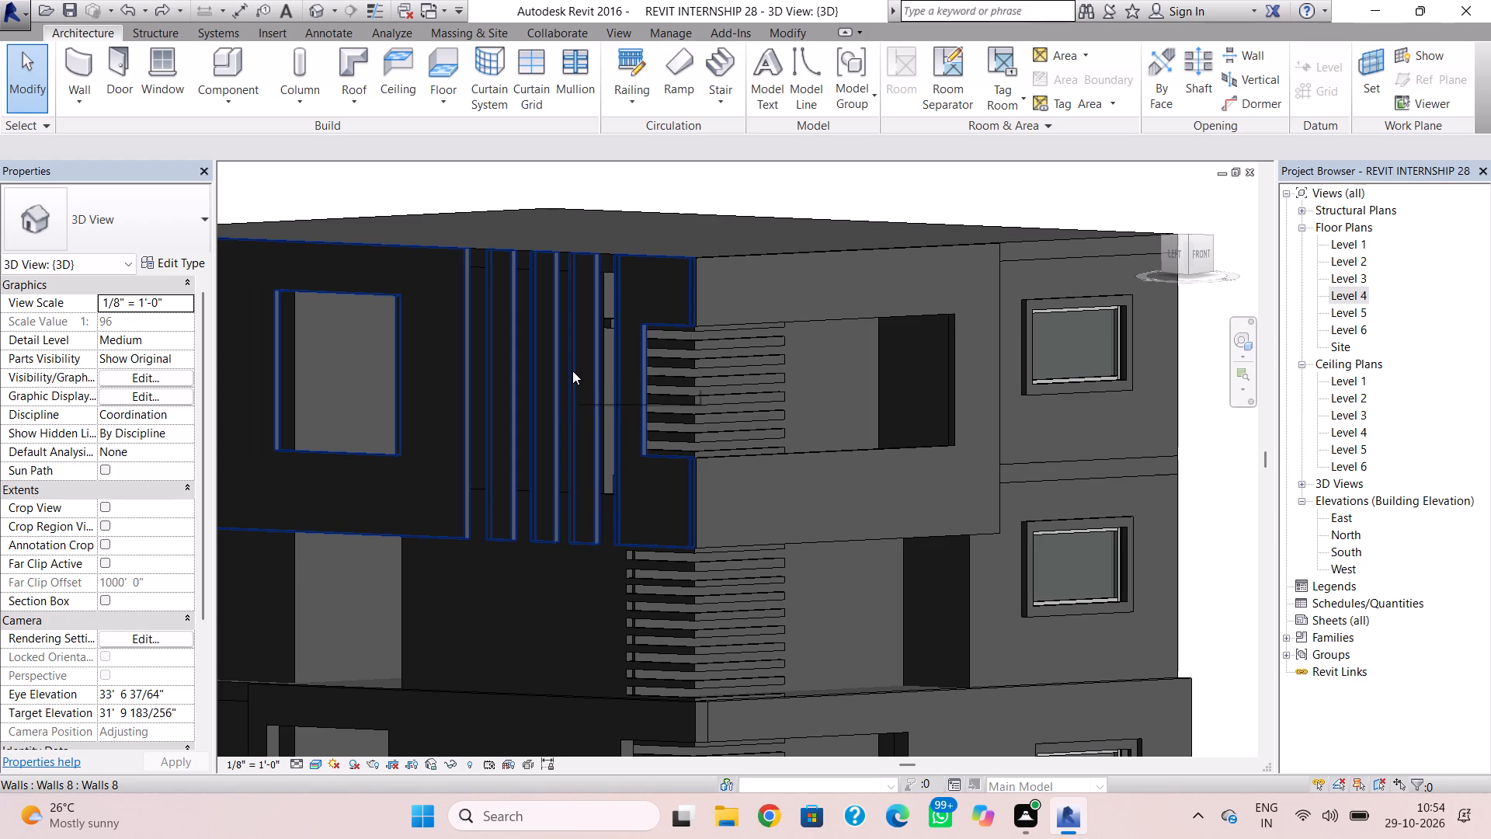
key(Escape)
scroll(575, 380, down, 4)
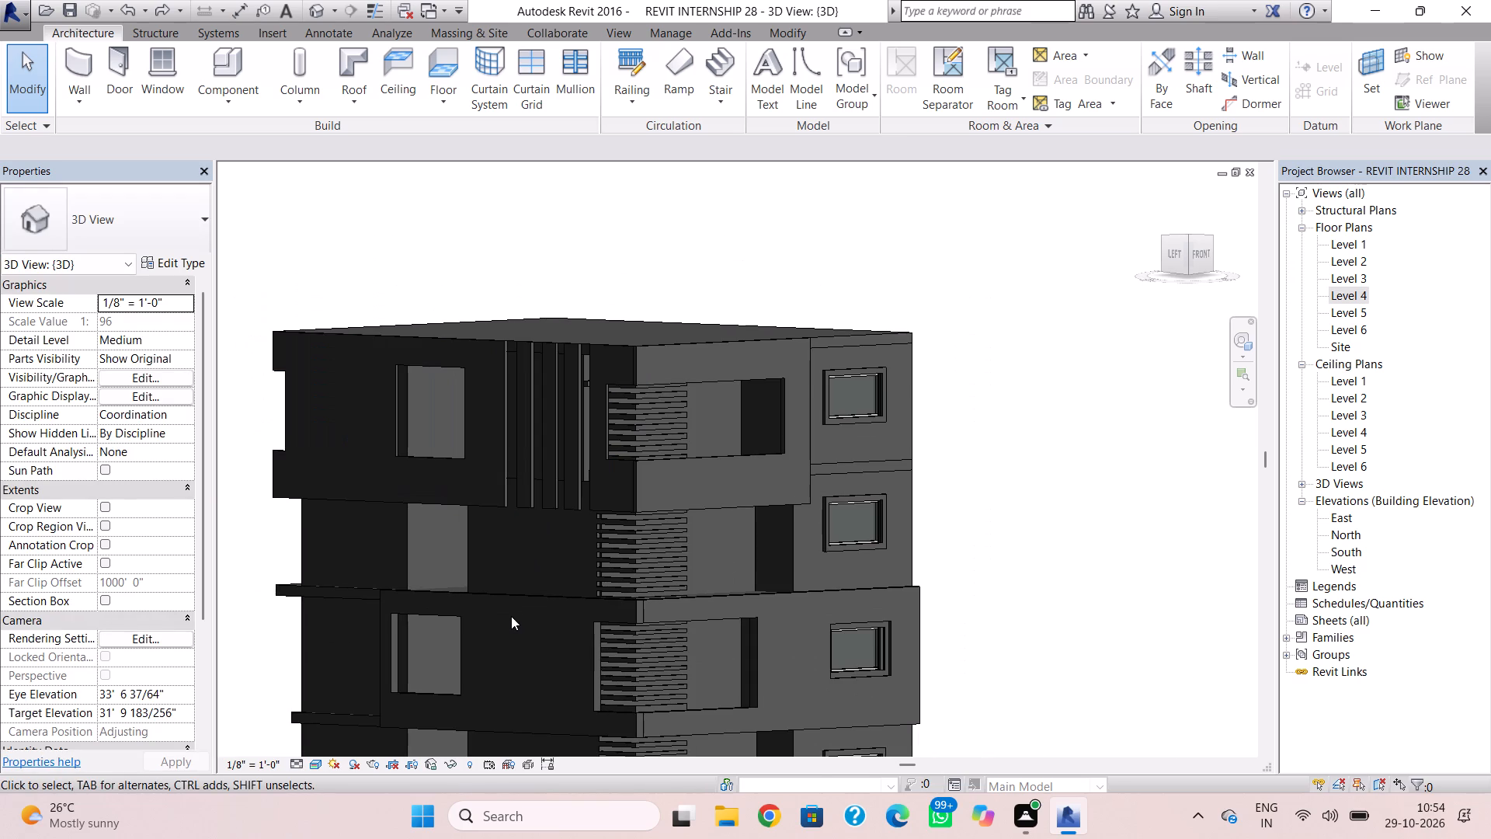
click(511, 616)
scroll(440, 580, up, 5)
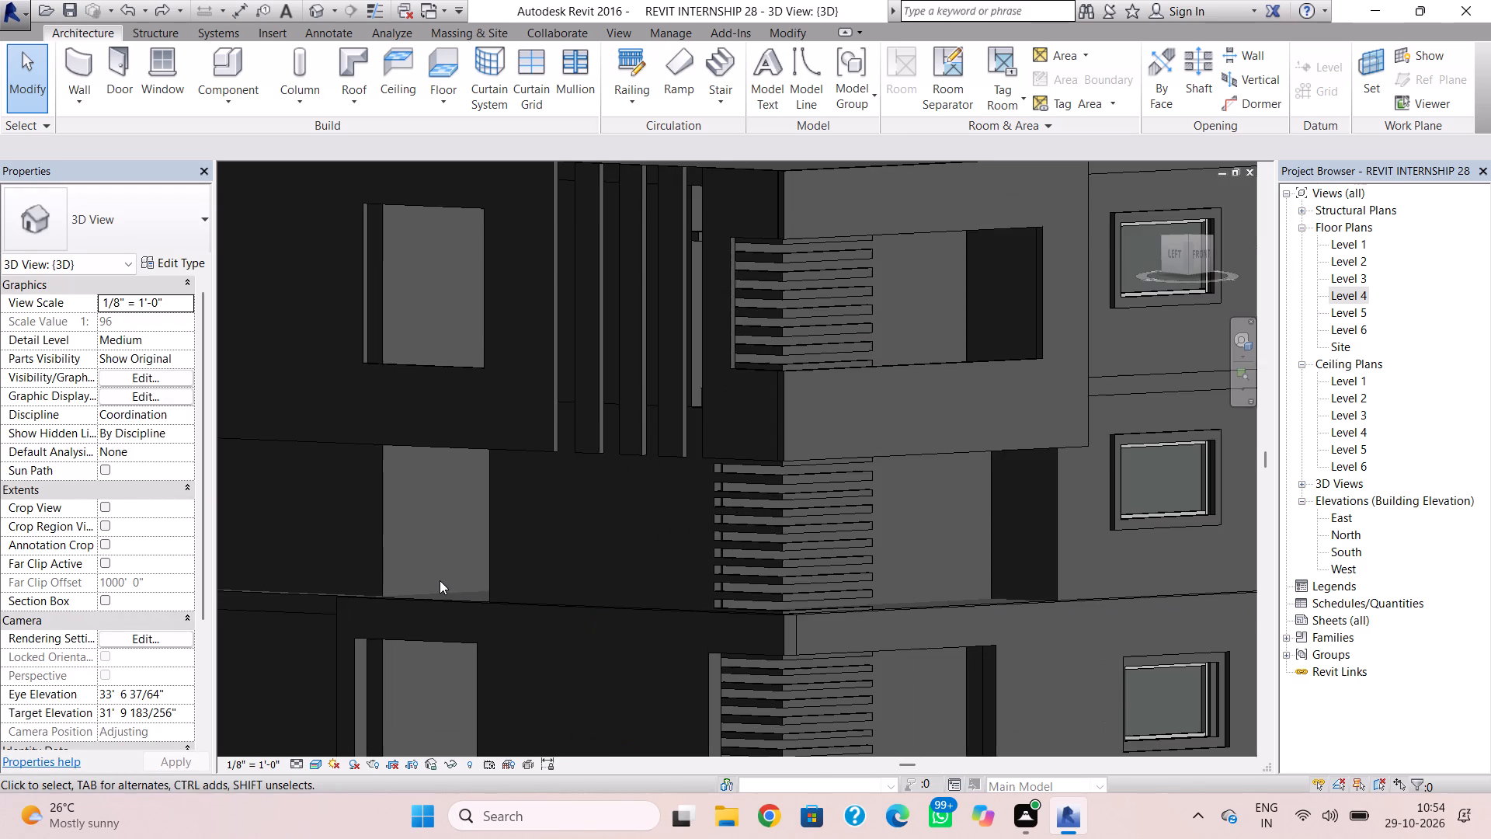
shift+right_drag(440, 580, 455, 619)
middle_drag(452, 619, 466, 462)
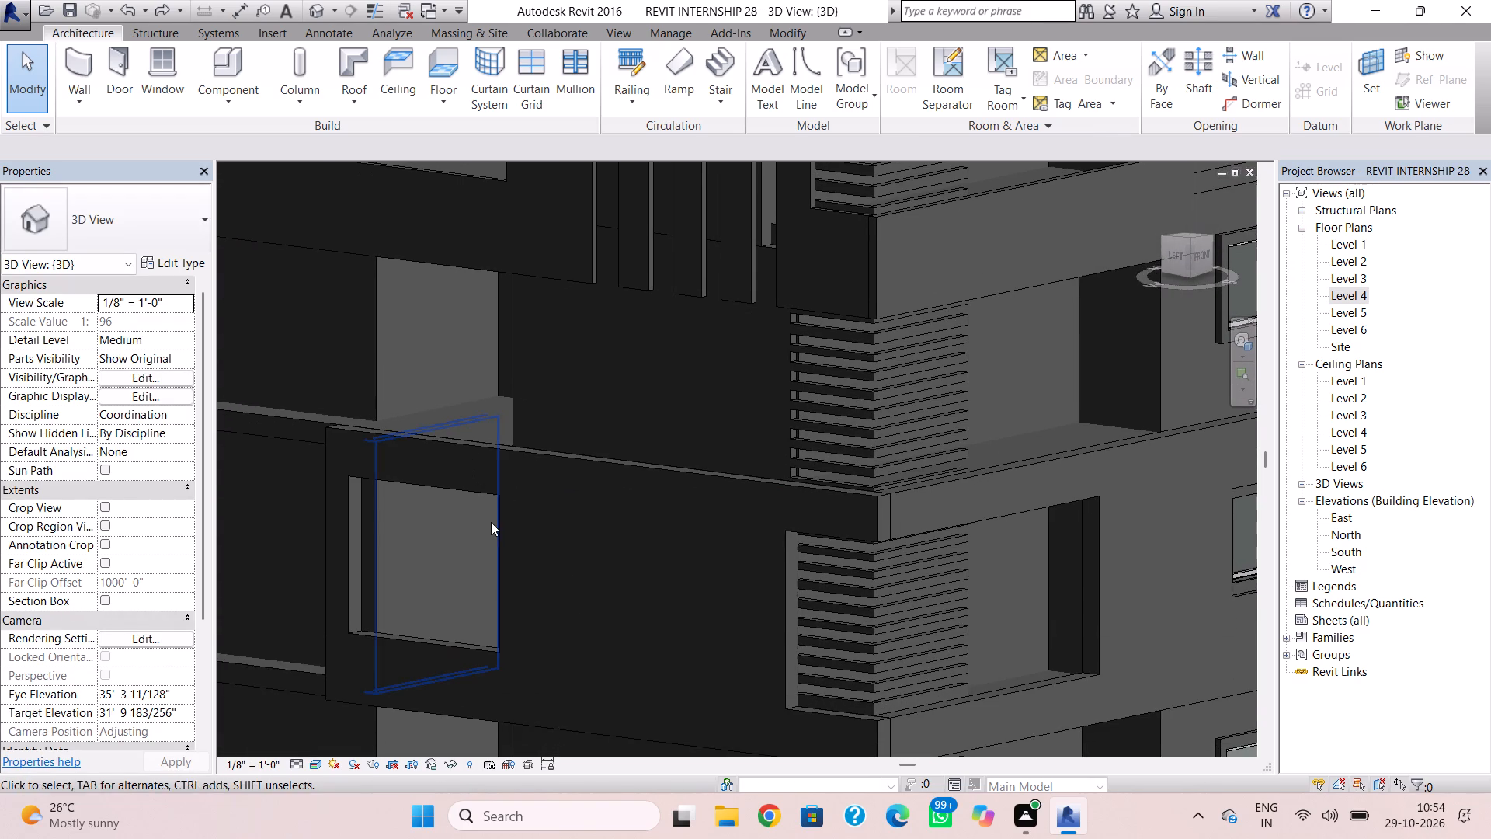
scroll(494, 532, down, 1)
middle_drag(495, 532, 534, 407)
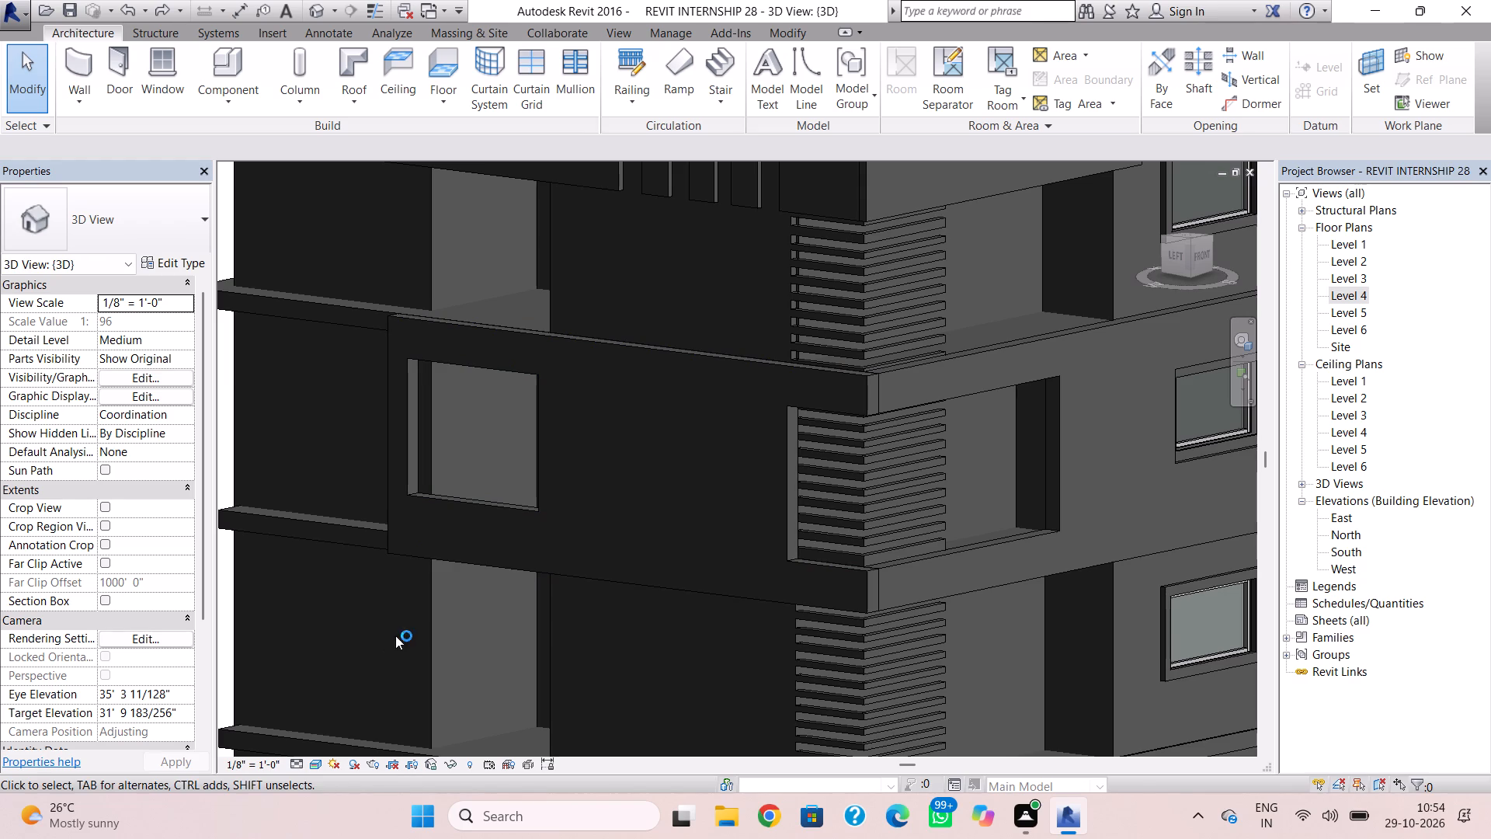
middle_drag(438, 627, 471, 515)
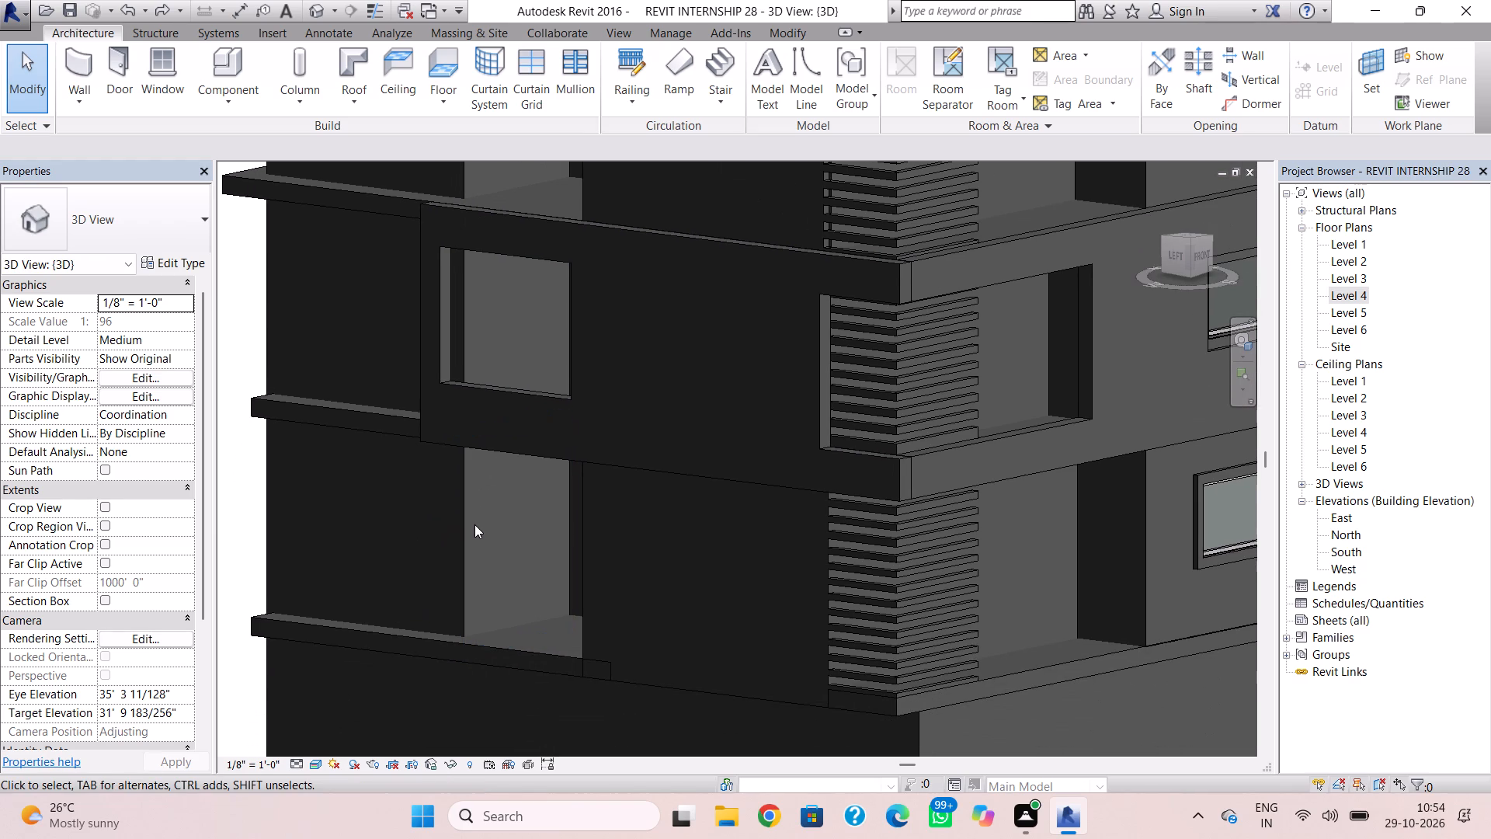
scroll(740, 522, down, 1)
middle_drag(734, 518, 732, 497)
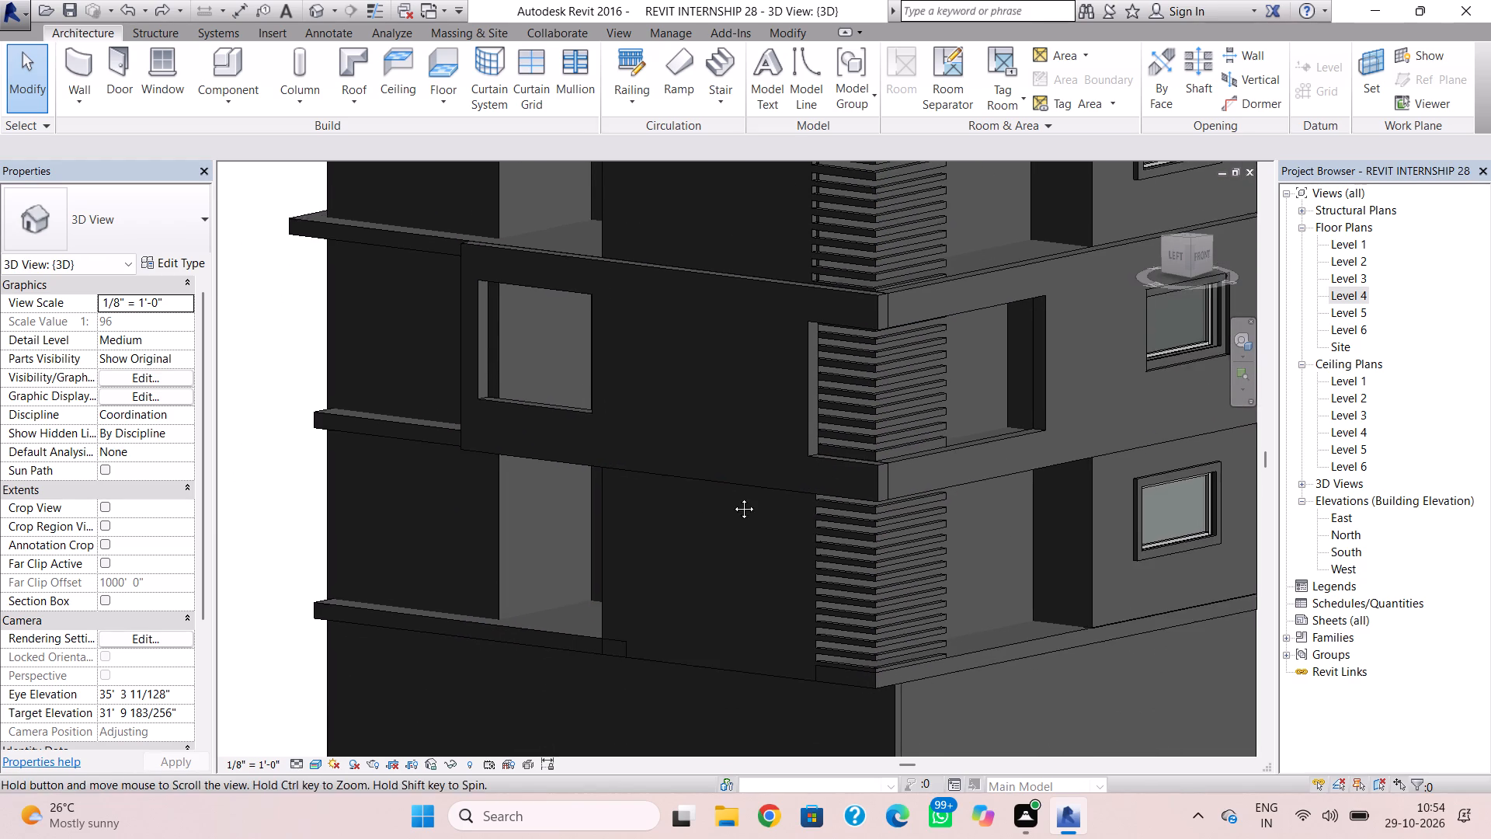
middle_drag(732, 497, 733, 442)
In the Level 2 floor plan, move the short recessed left-side wall outward to about 3'-6" from the neighbouring outer wall.
double_click(1350, 259)
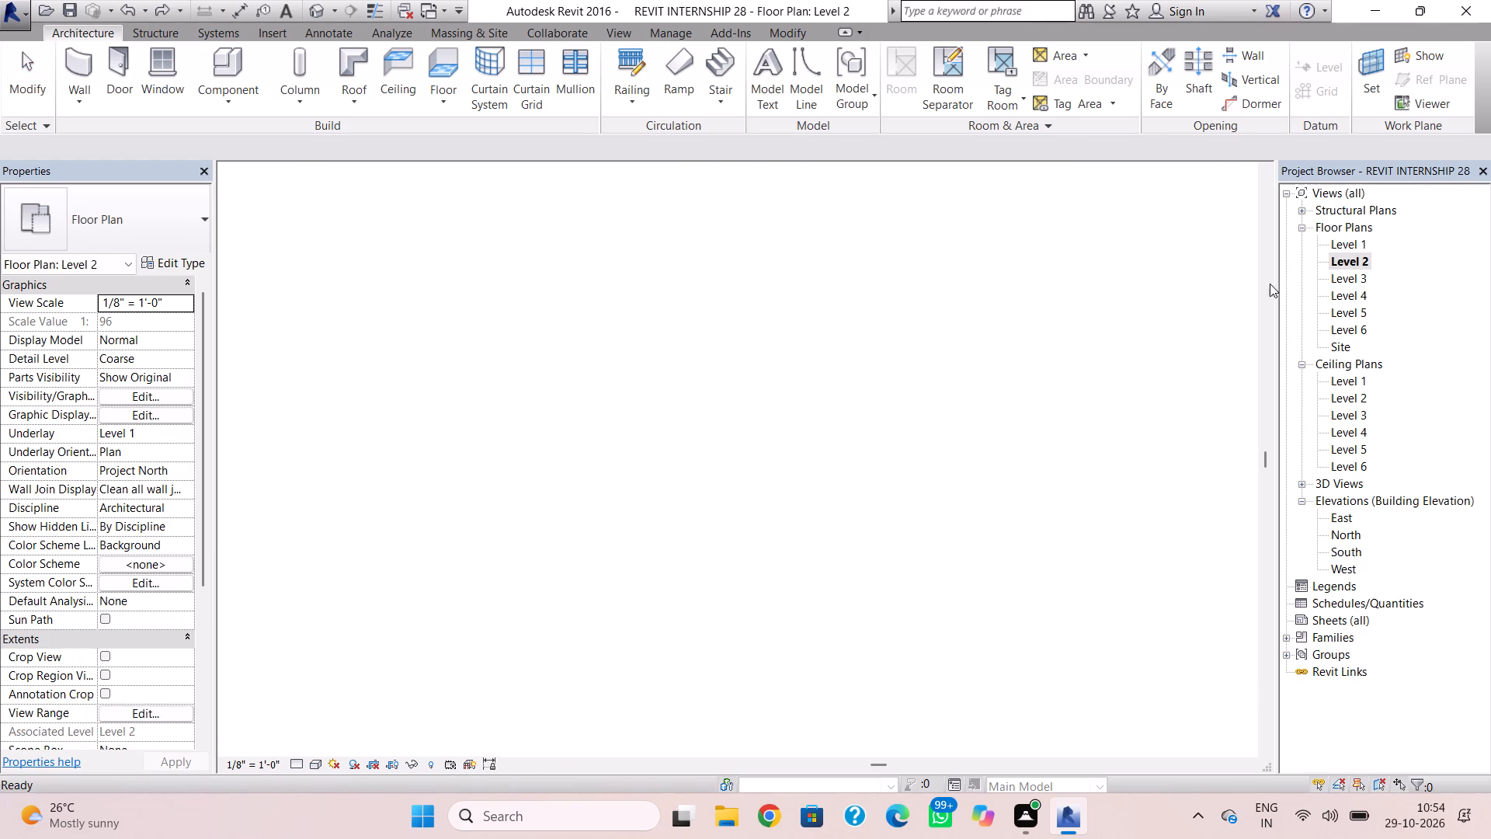
scroll(702, 465, down, 10)
middle_drag(683, 531, 657, 693)
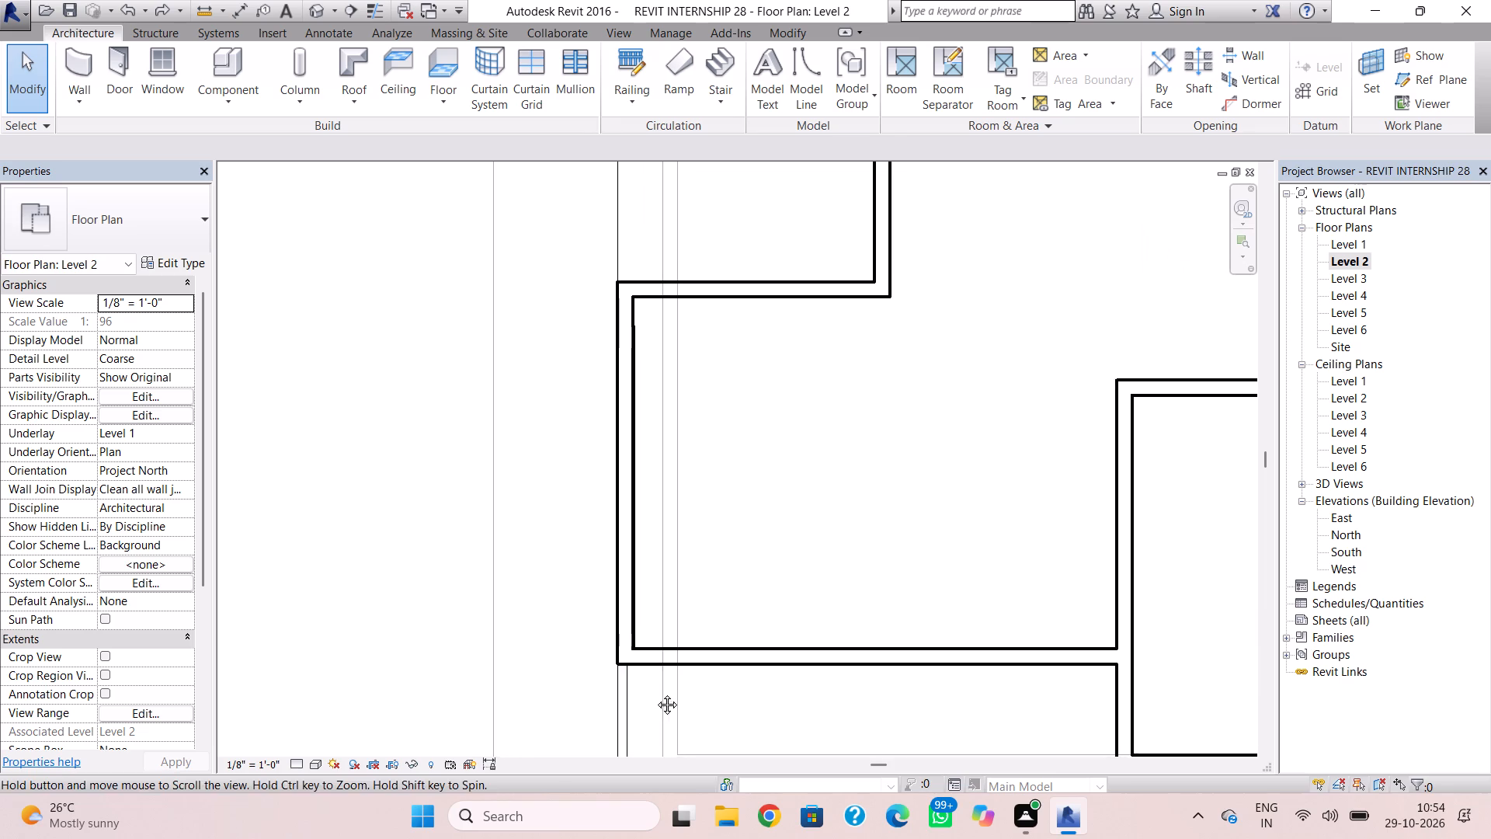
scroll(652, 466, down, 5)
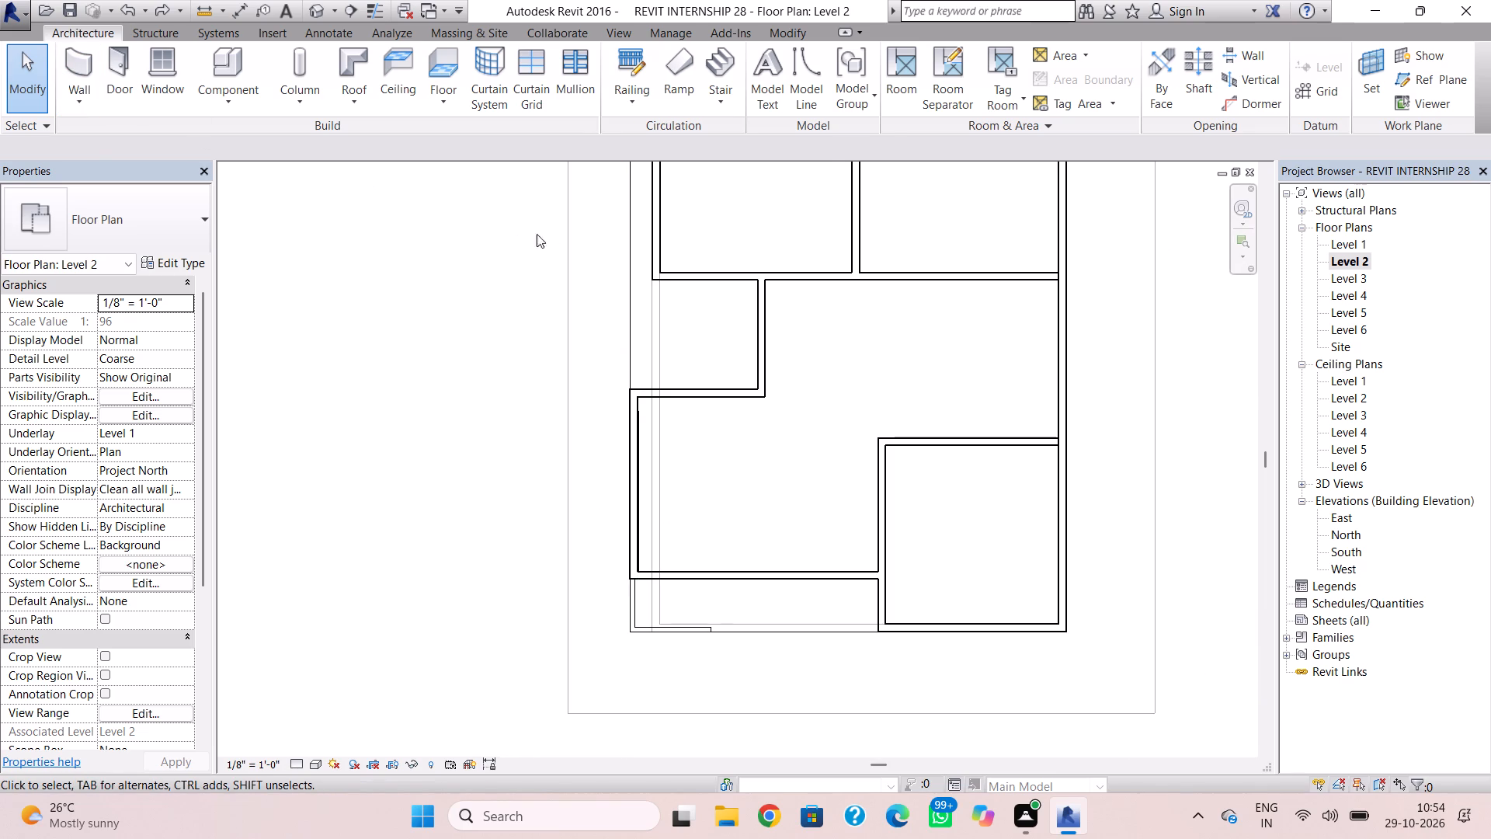
click(773, 332)
key(Left)
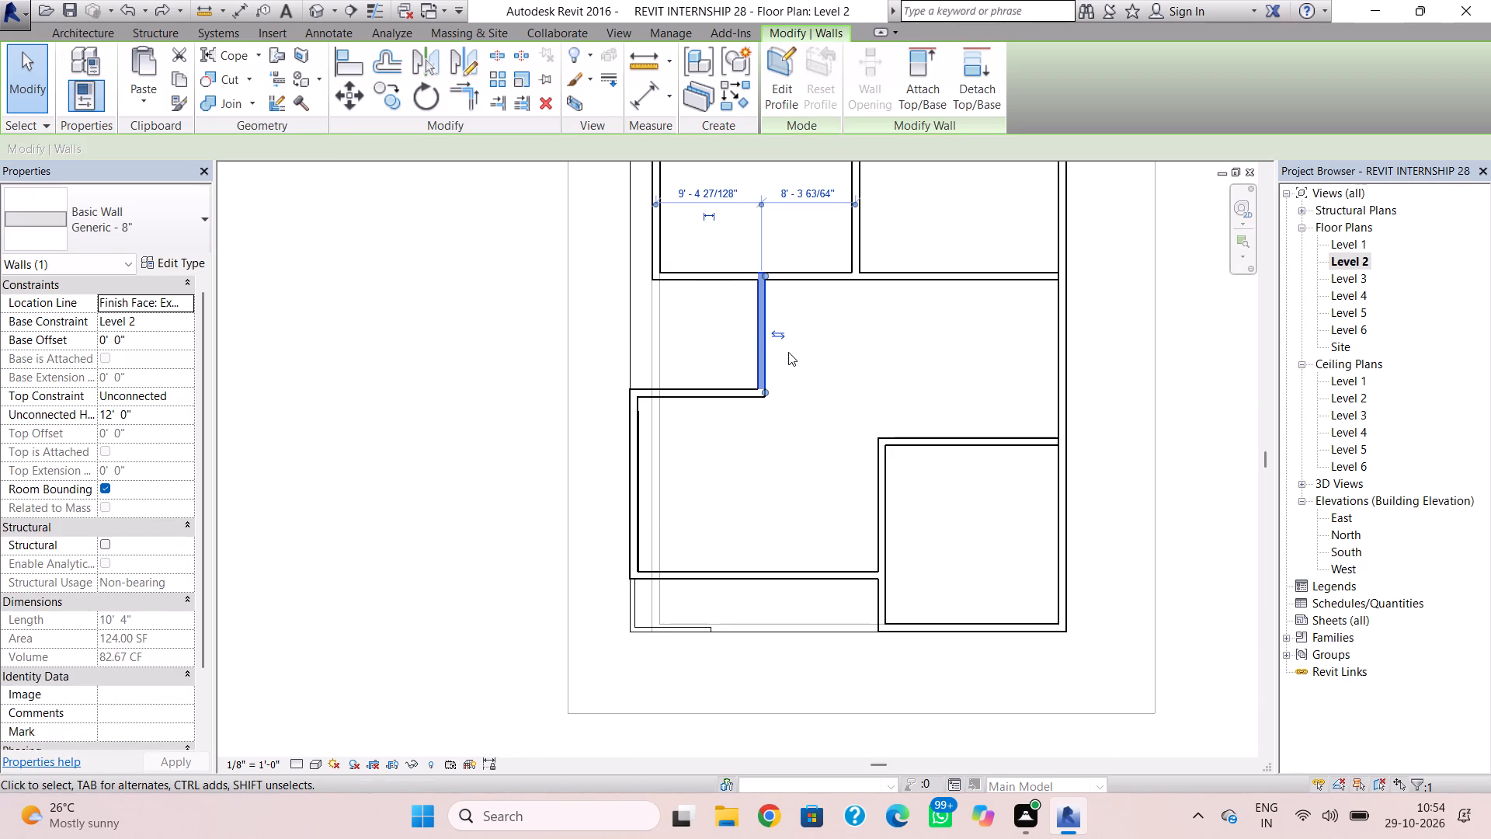
key(Left)
key(Left)
key(Left)
key(Left)
key(Left)
key(Left)
key(Left)
key(Left)
key(Left)
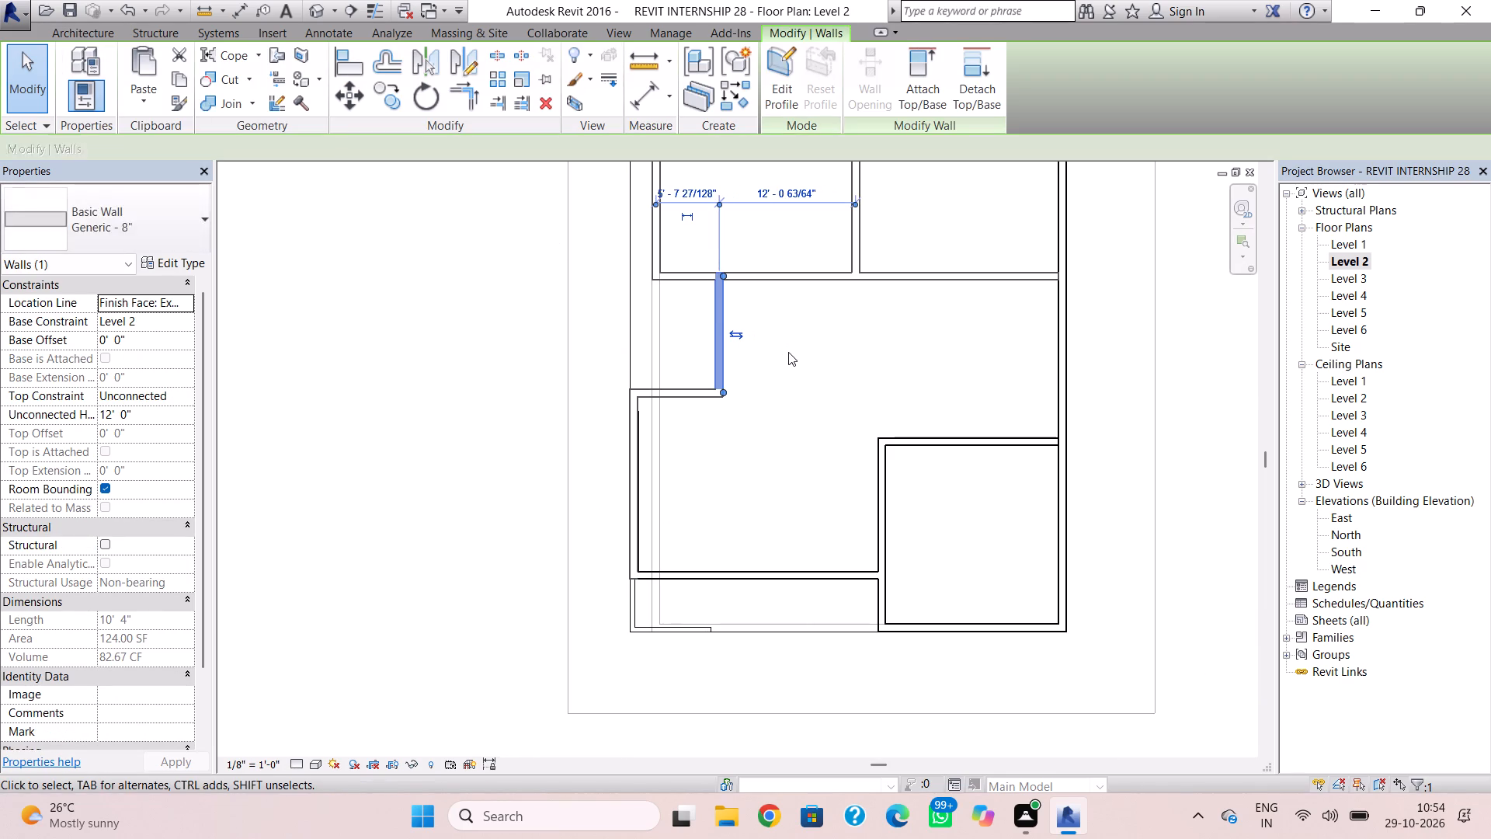
key(Left)
key(Left)
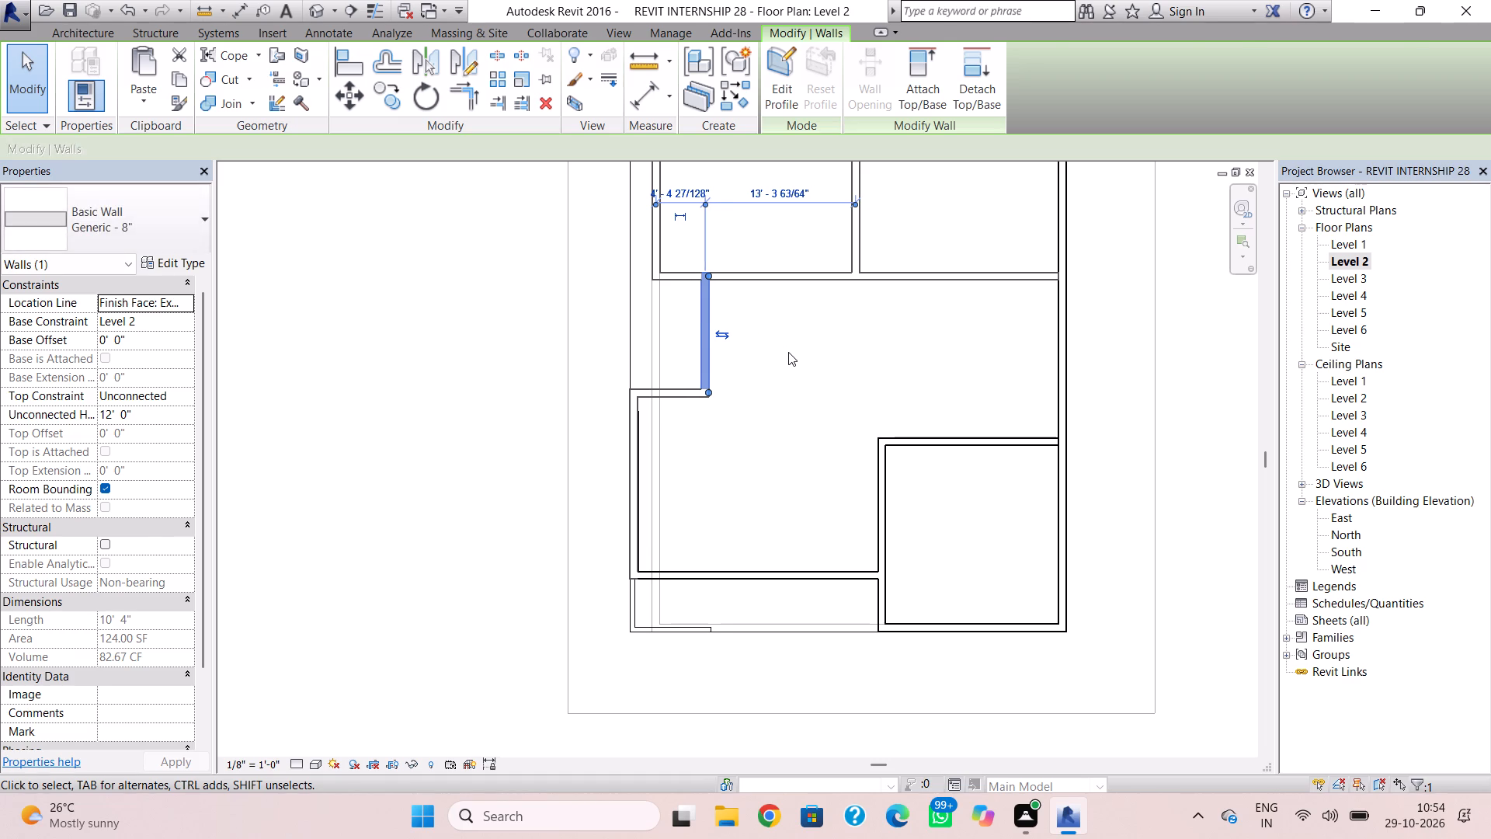
click(788, 352)
key(Left)
click(713, 354)
key(Left)
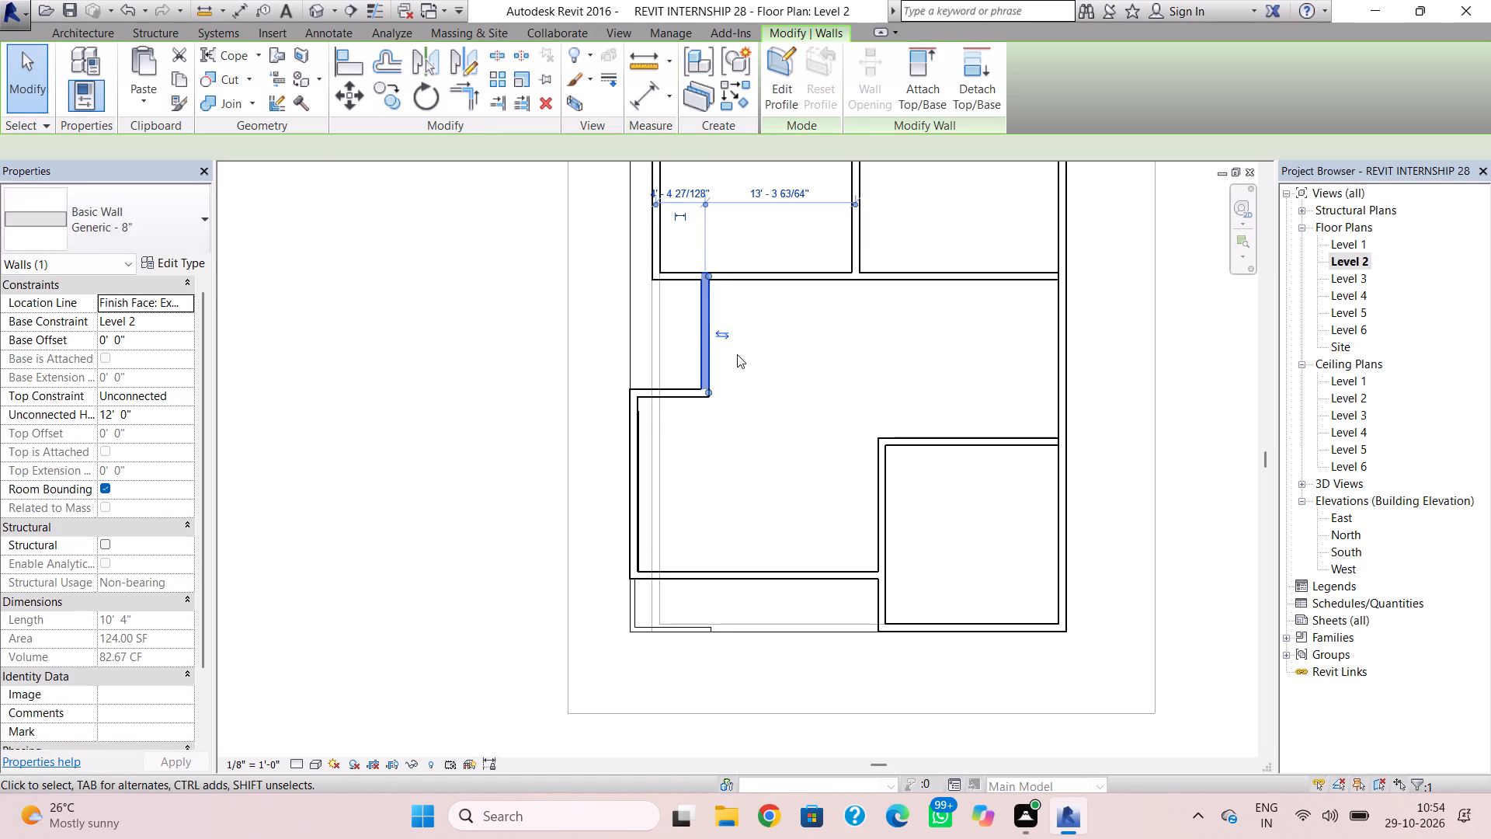
key(Left)
click(750, 353)
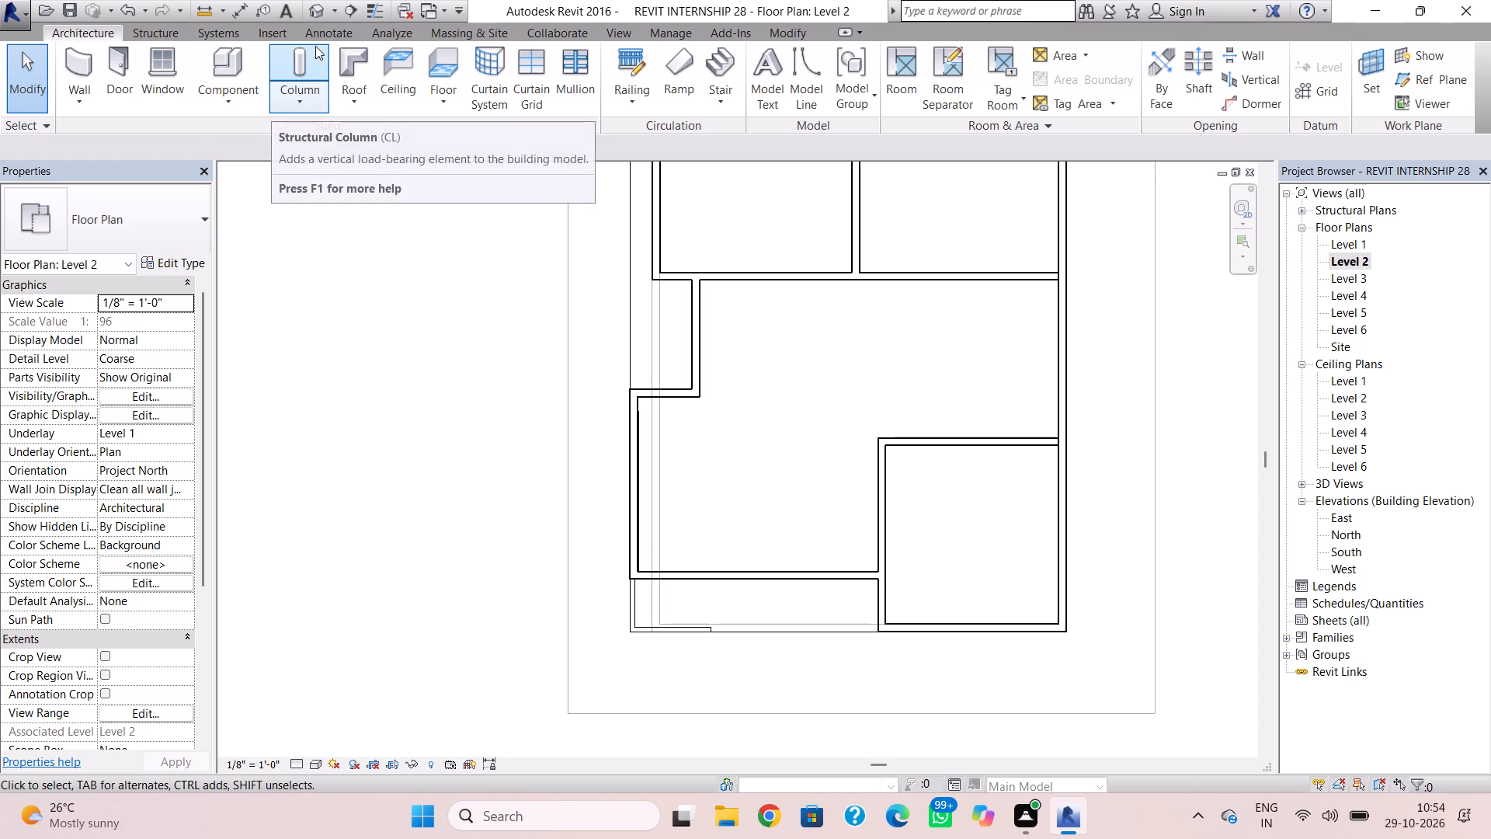
Check the recess in 3D and shift the same Level 2 wall three nudge increments farther toward the left facade.
click(323, 18)
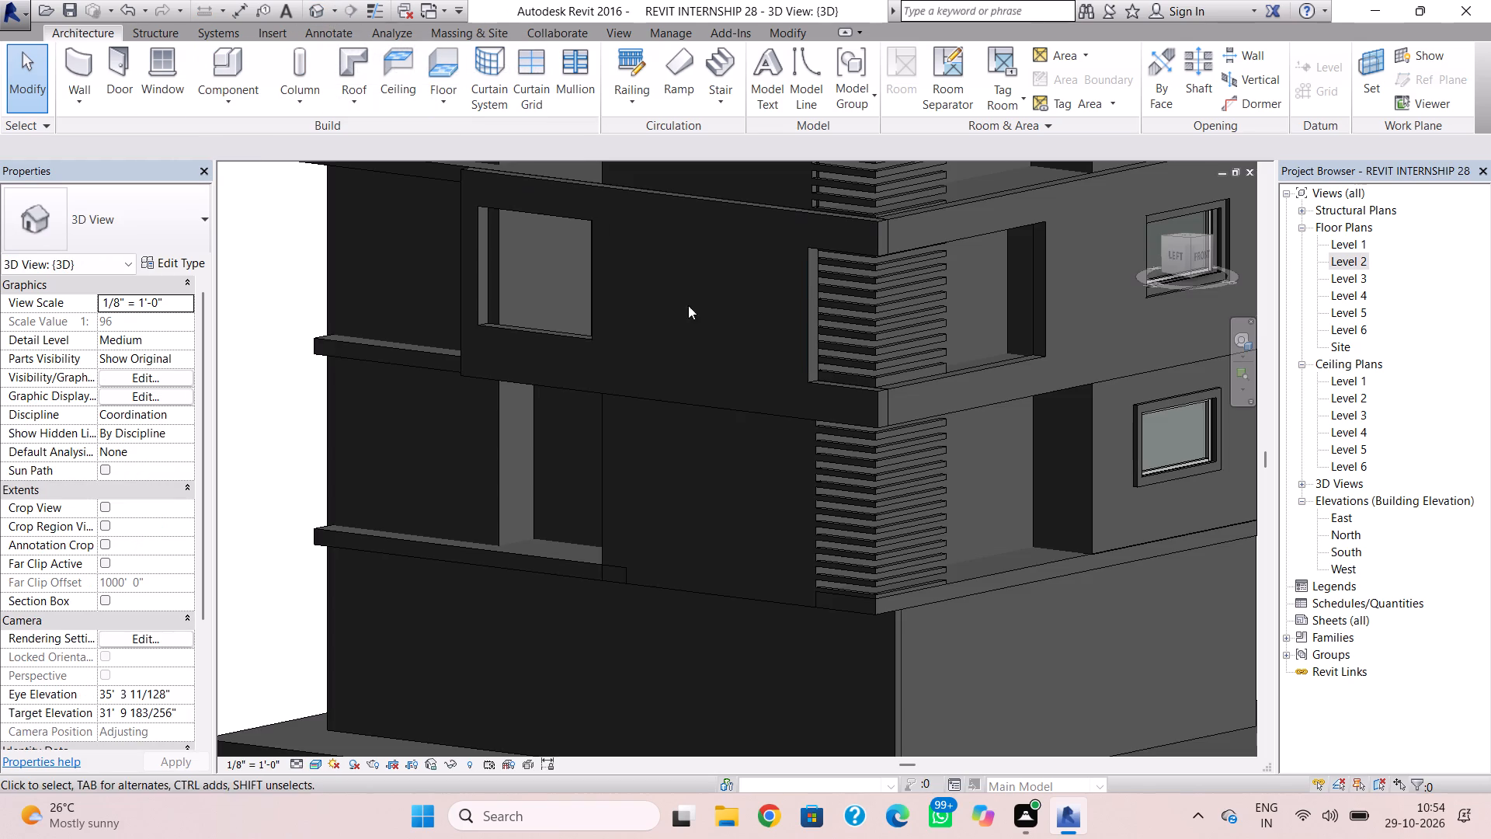
shift+right_drag(561, 474, 774, 524)
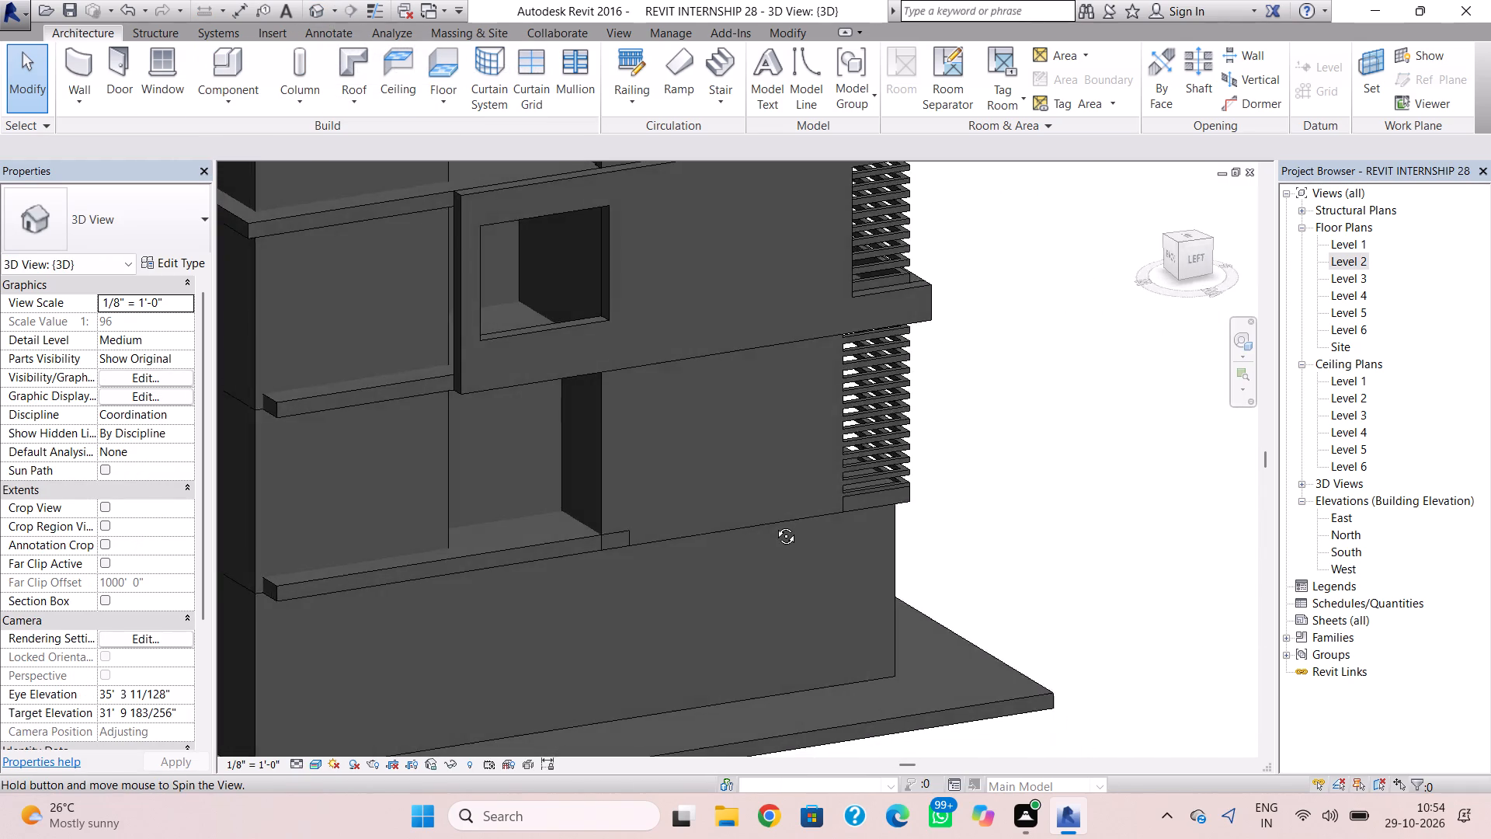
shift+right_drag(774, 524, 580, 485)
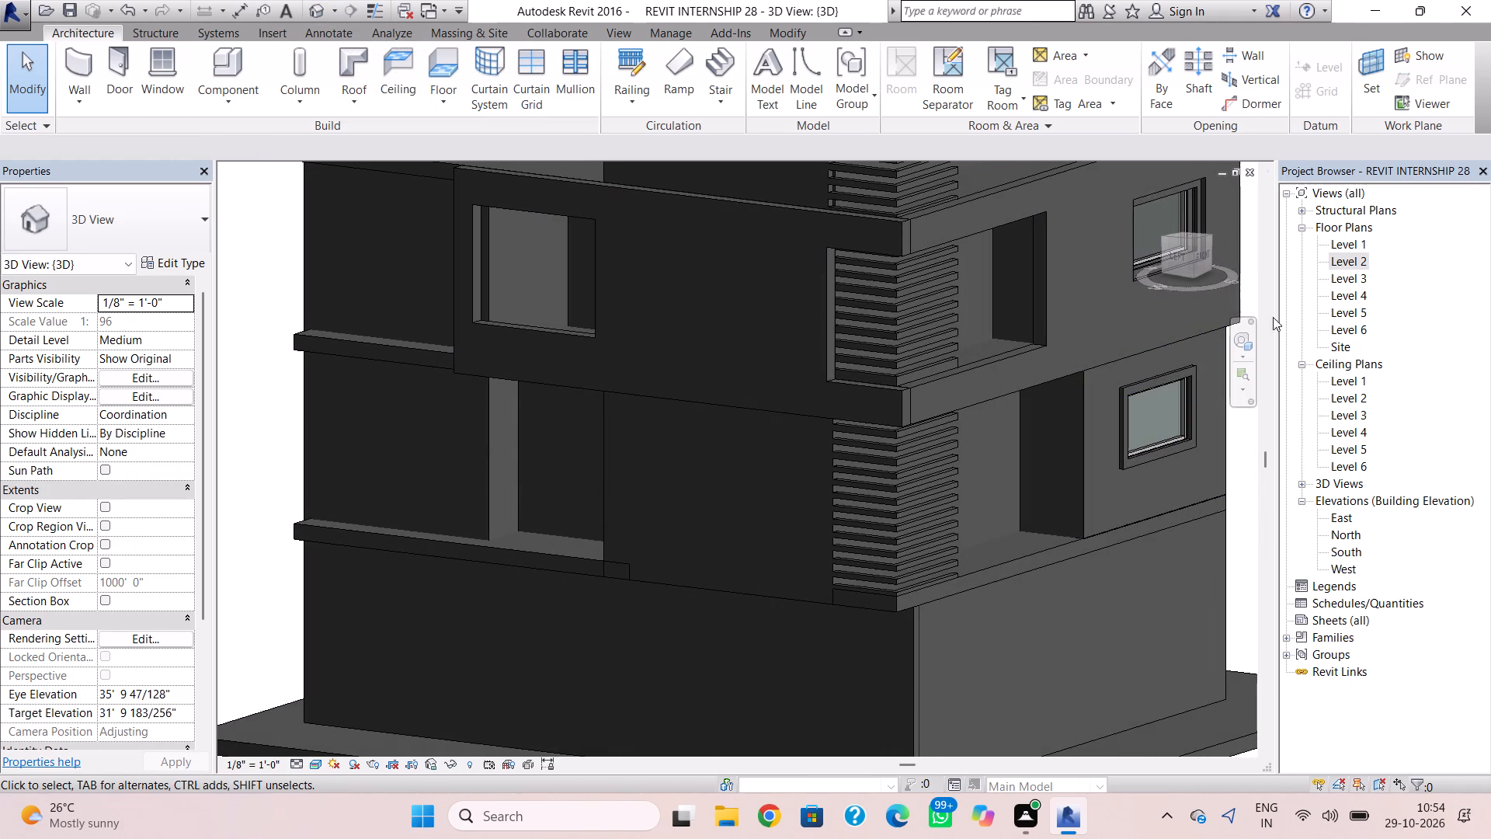
double_click(1340, 263)
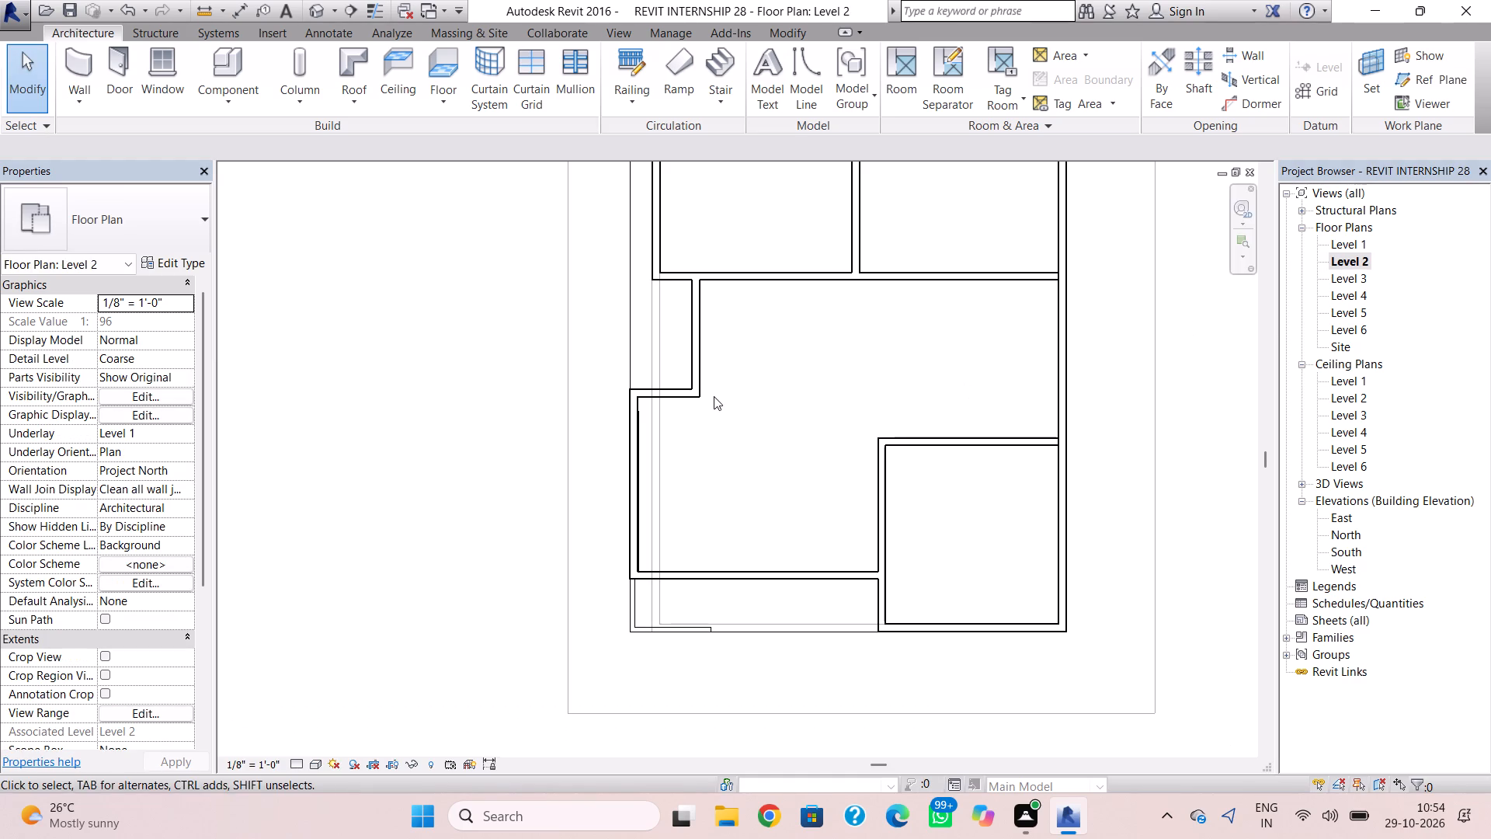
click(701, 367)
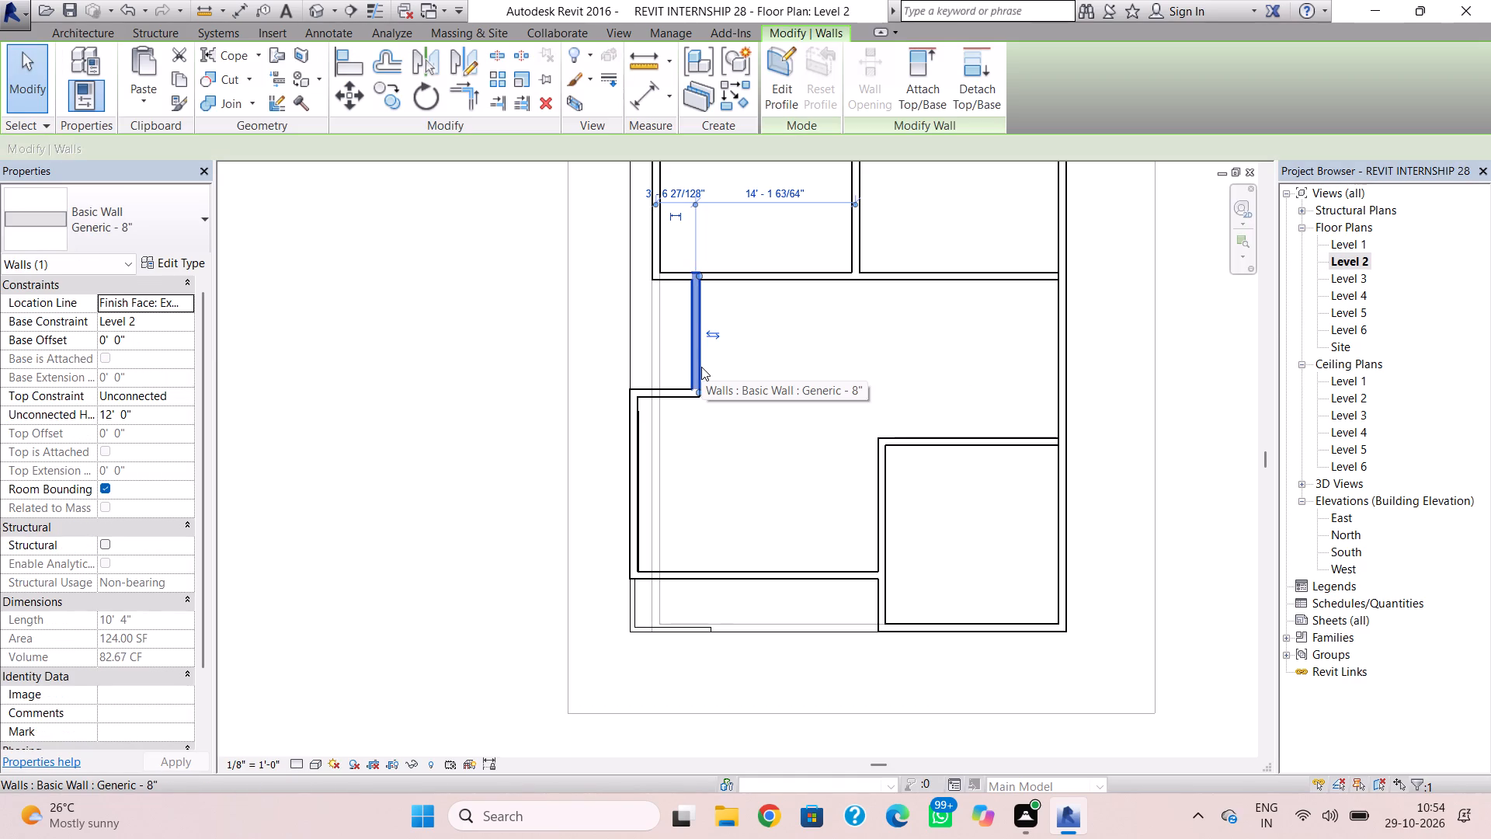
key(Left)
key(Left)
key(Left)
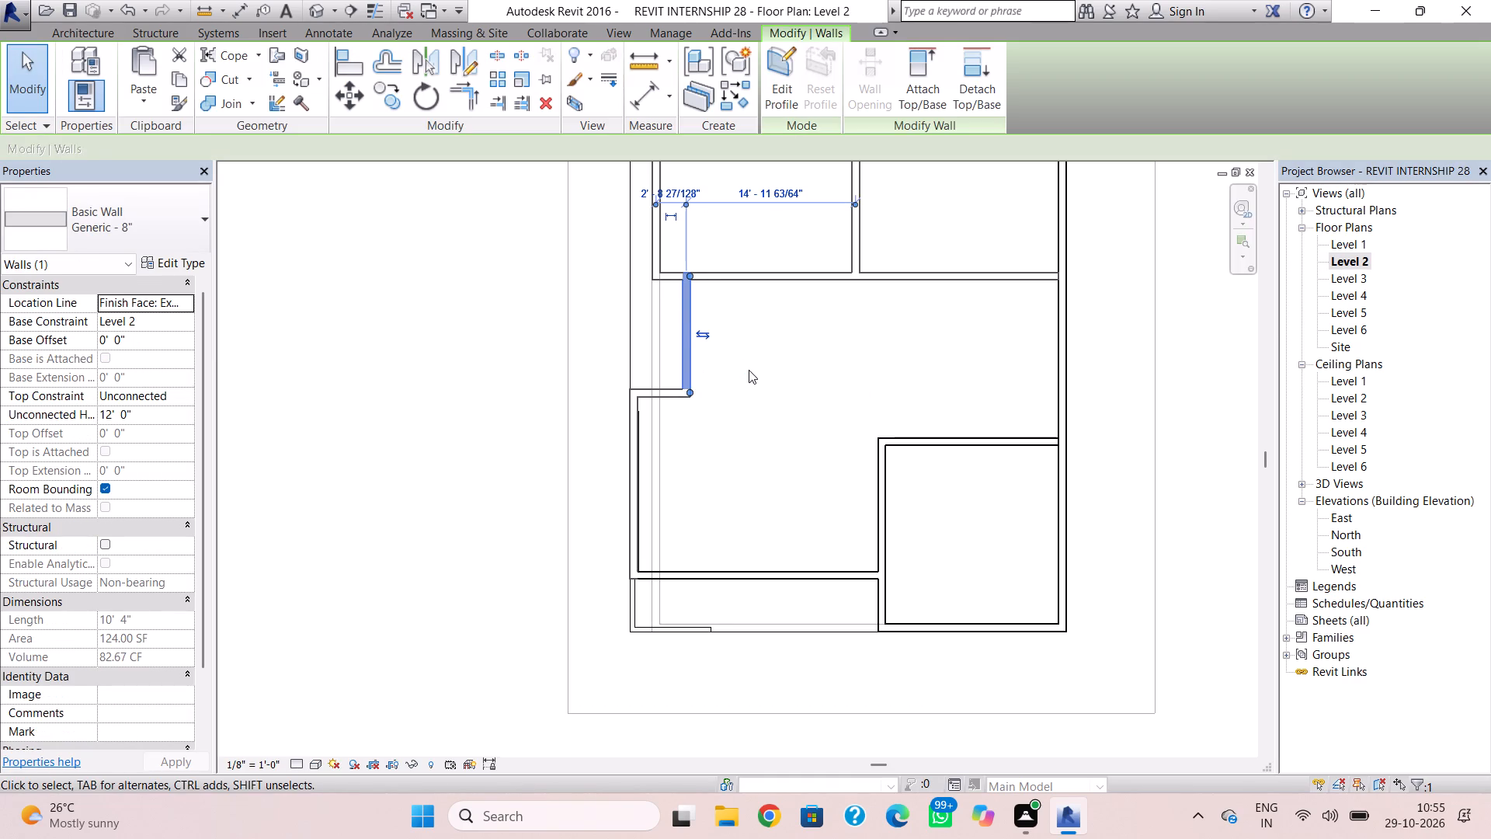
click(749, 370)
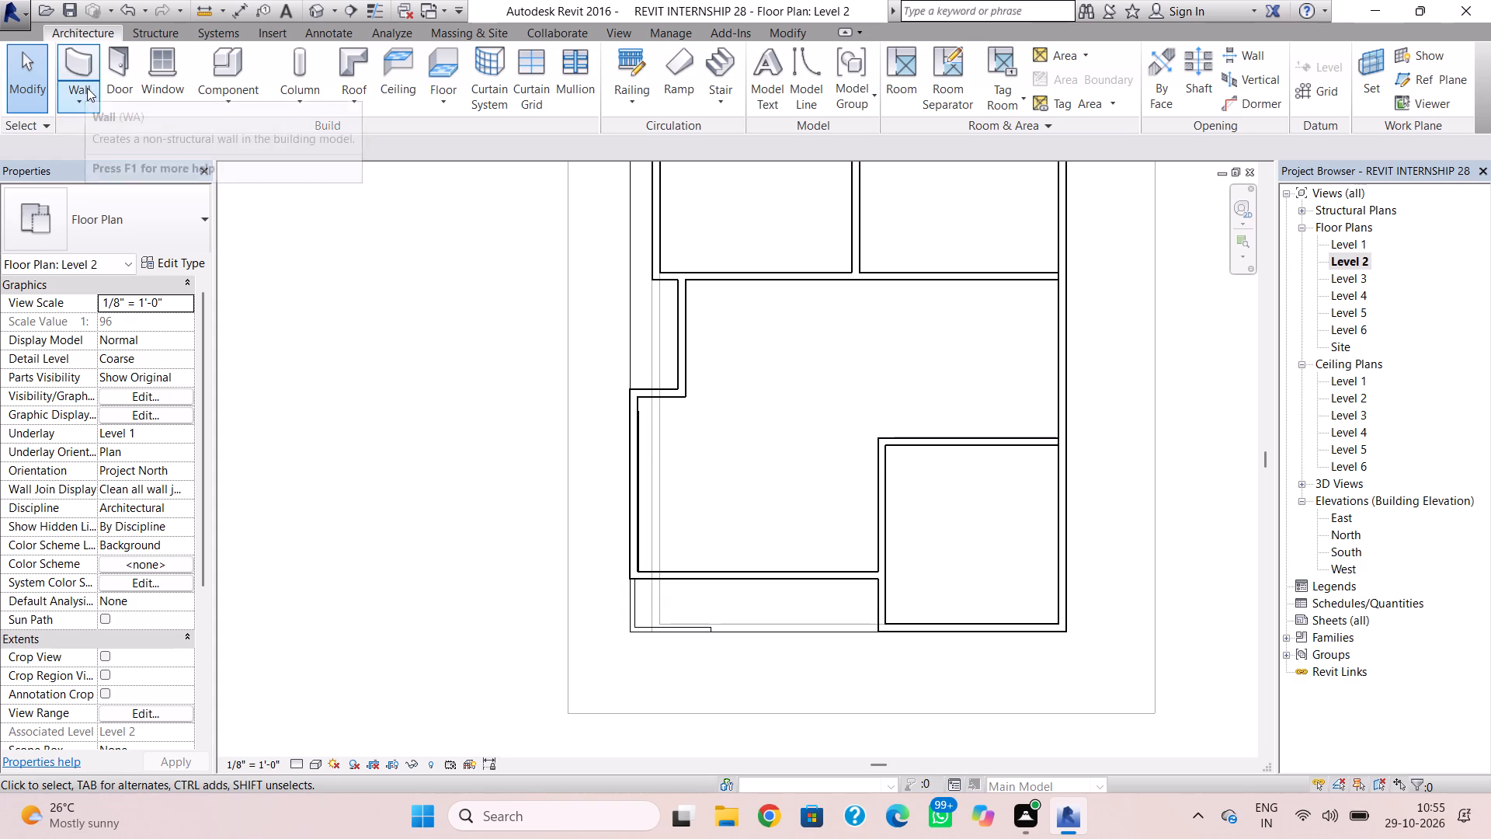
In the Level 3 floor plan, move the matching recessed left-side wall outward until it lines up with the Level 2 wall below.
double_click(1341, 283)
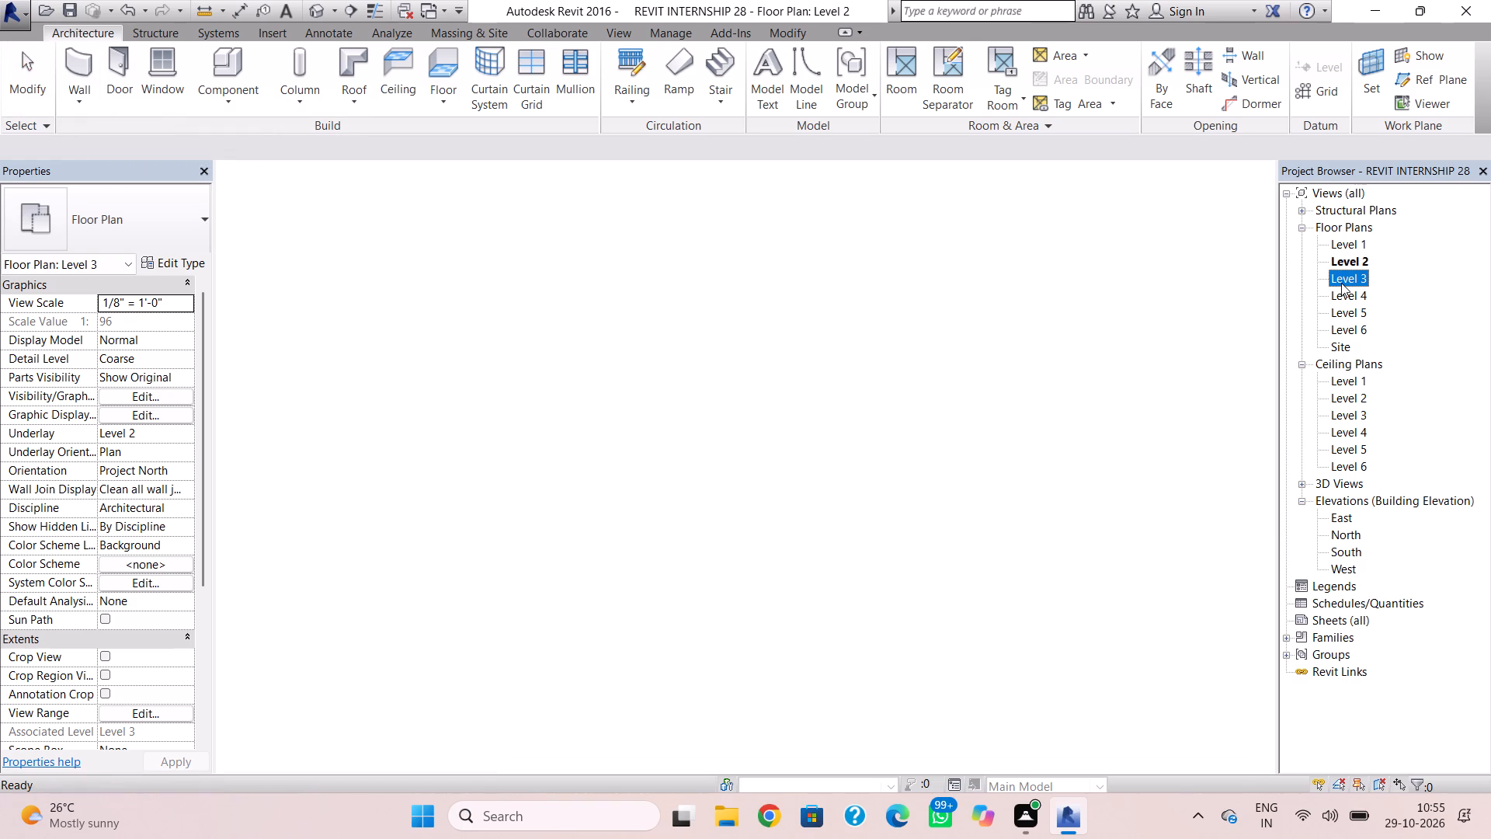
click(756, 346)
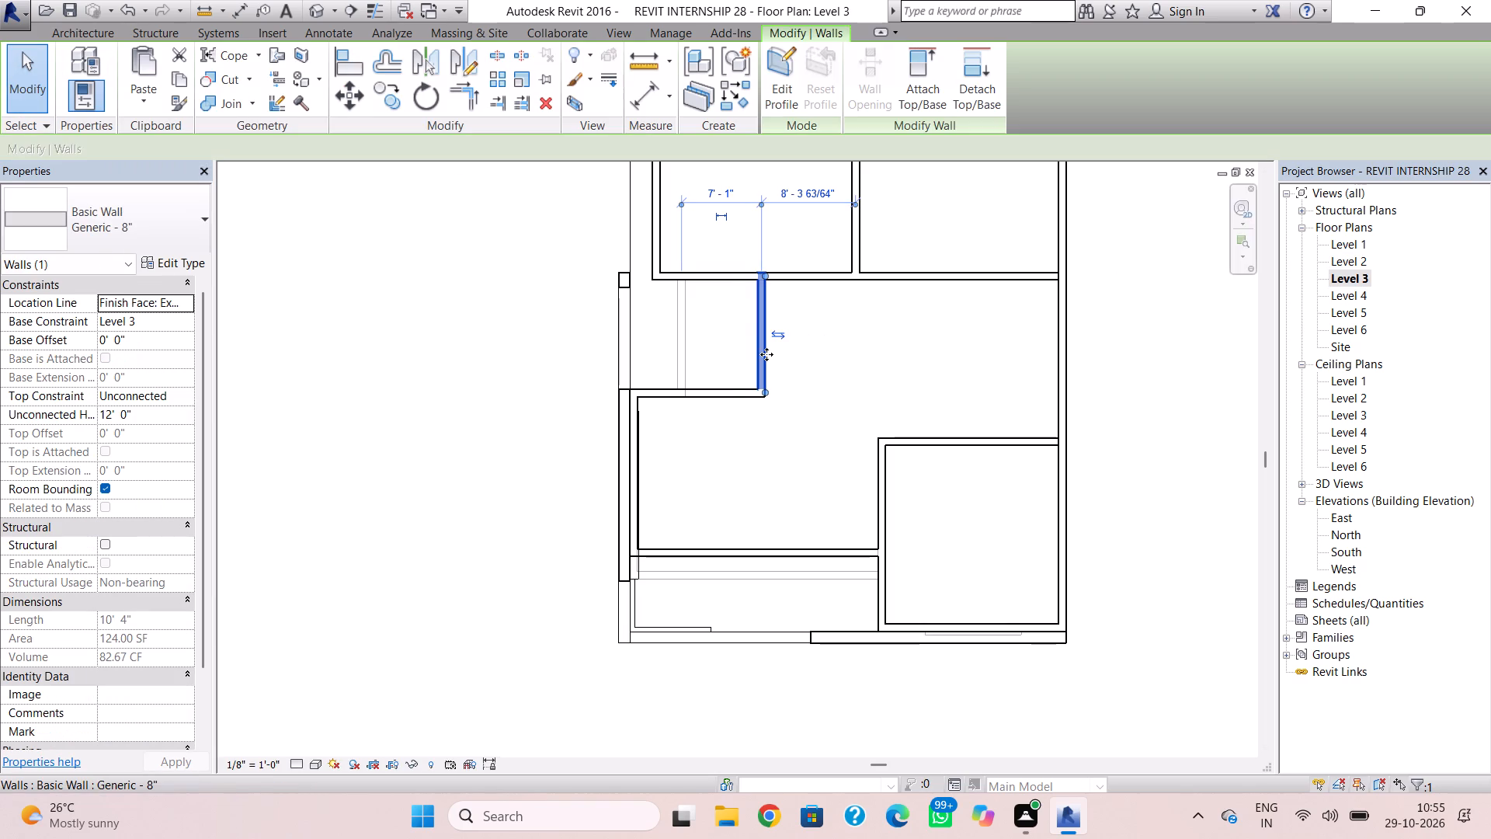
key(Left)
key(Left)
key(Left)
key(Left)
key(Left)
key(Left)
key(Left)
key(Left)
key(Left)
key(Left)
key(Left)
key(Left)
key(Left)
key(Left)
key(Left)
key(Left)
key(Left)
key(Left)
key(Left)
key(Left)
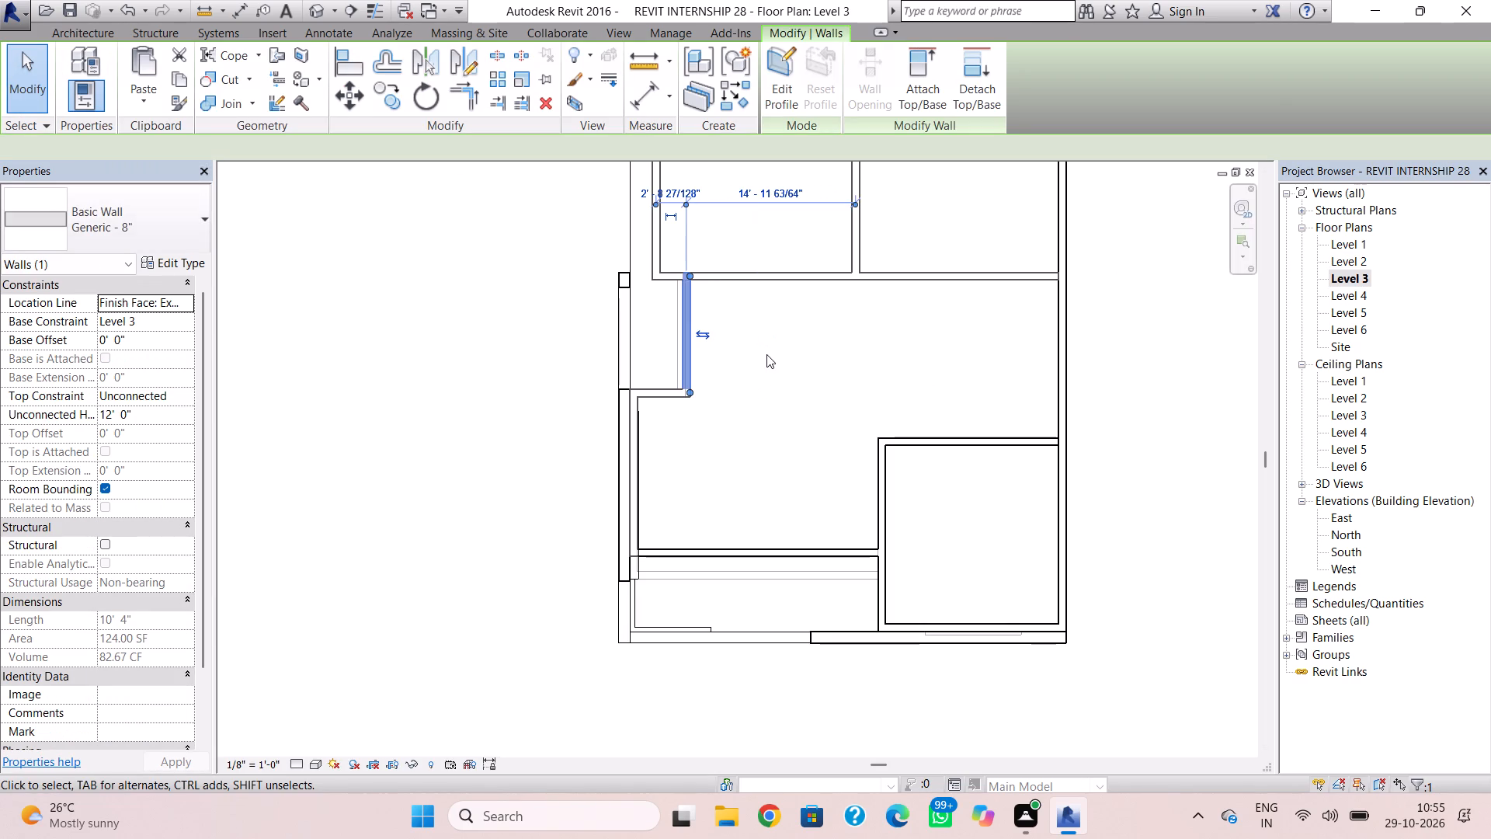
scroll(726, 350, up, 6)
key(Left)
scroll(686, 360, up, 1)
key(Left)
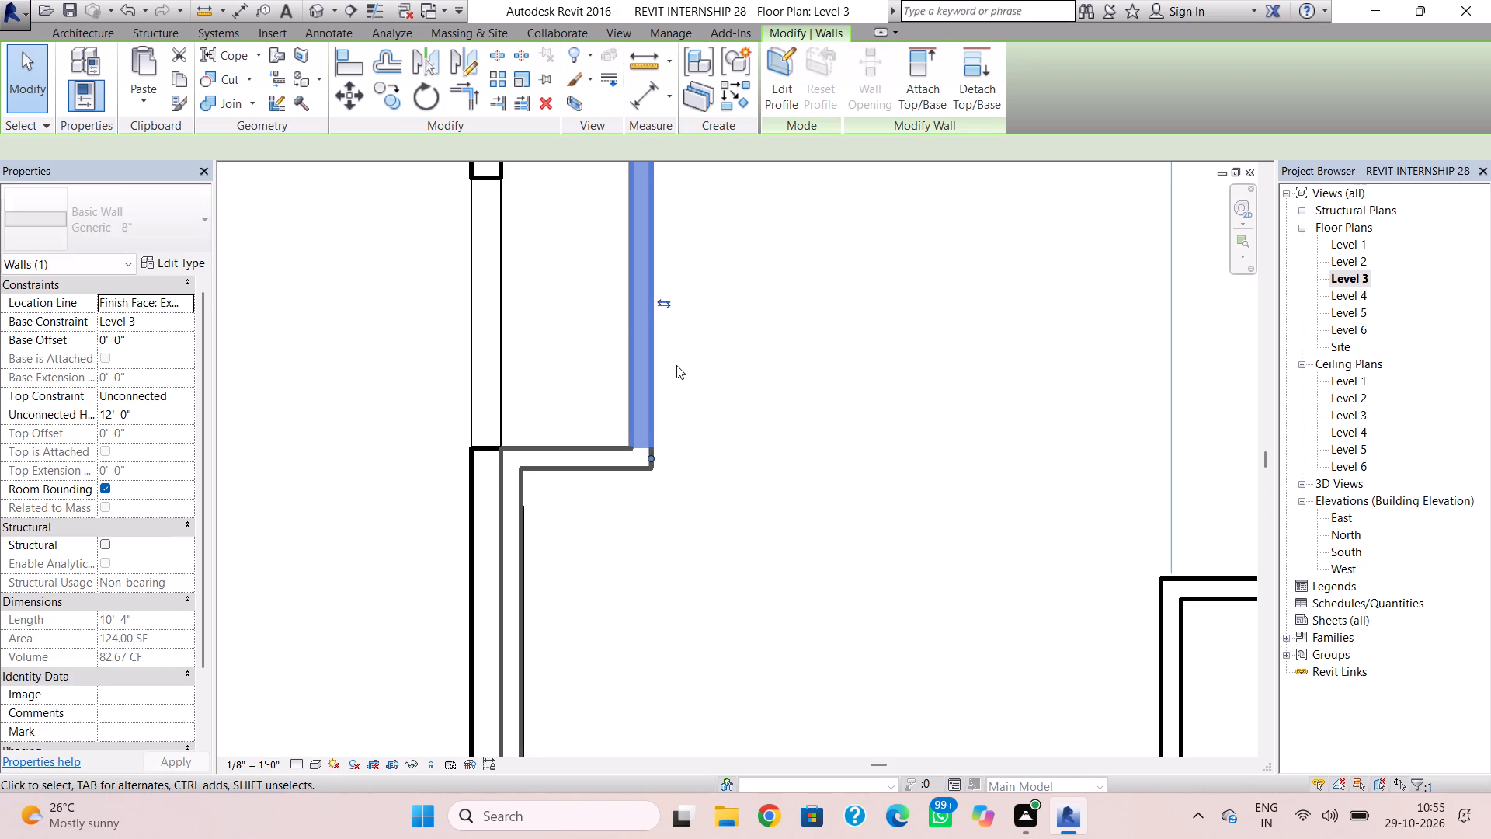
click(681, 365)
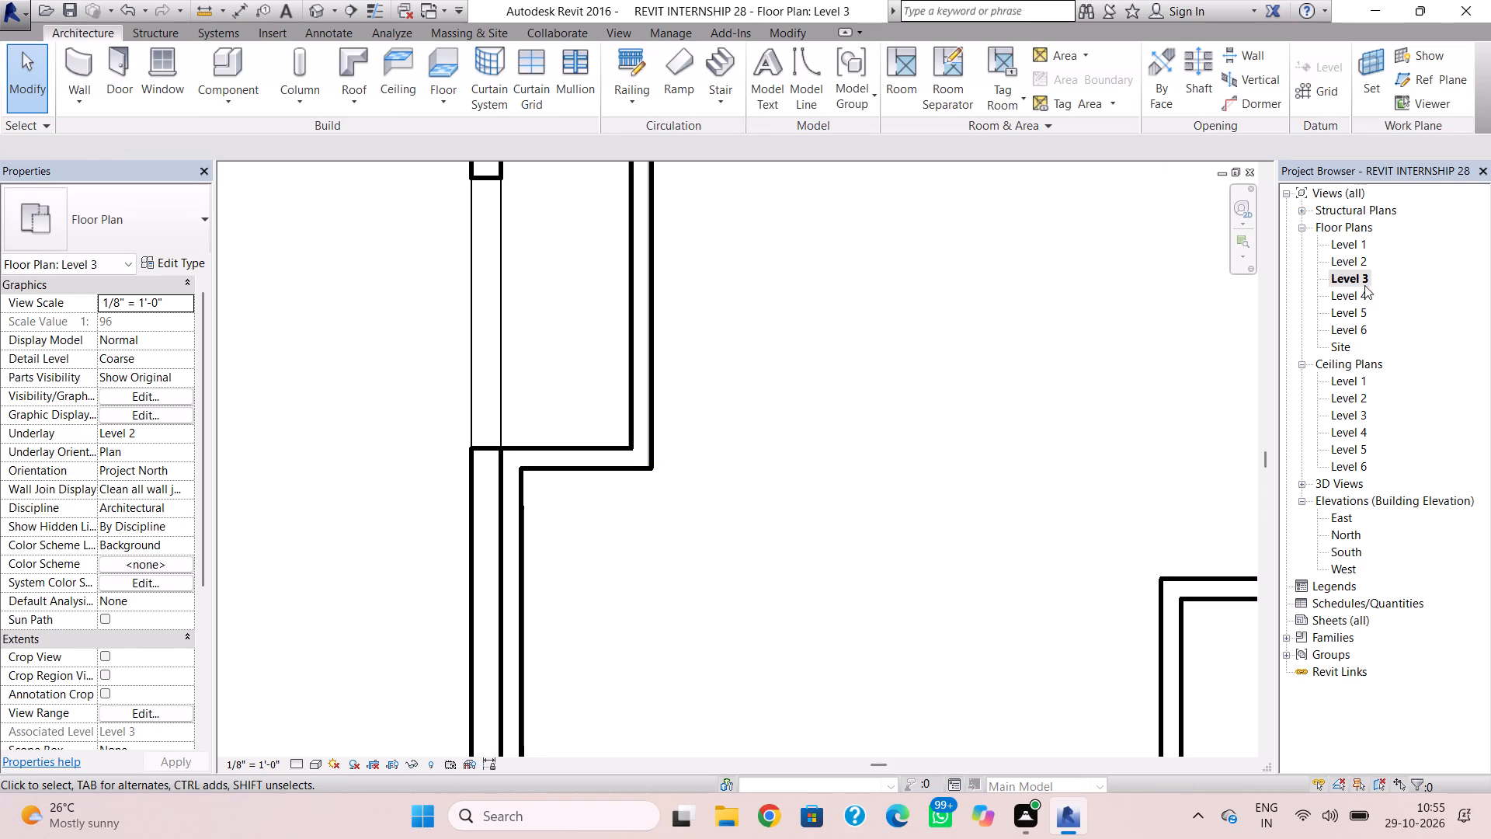
Examine the left facade's recesses and the projecting frame wall in 3D, comparing the openings on the middle and upper floors.
double_click(1329, 293)
scroll(846, 341, down, 1)
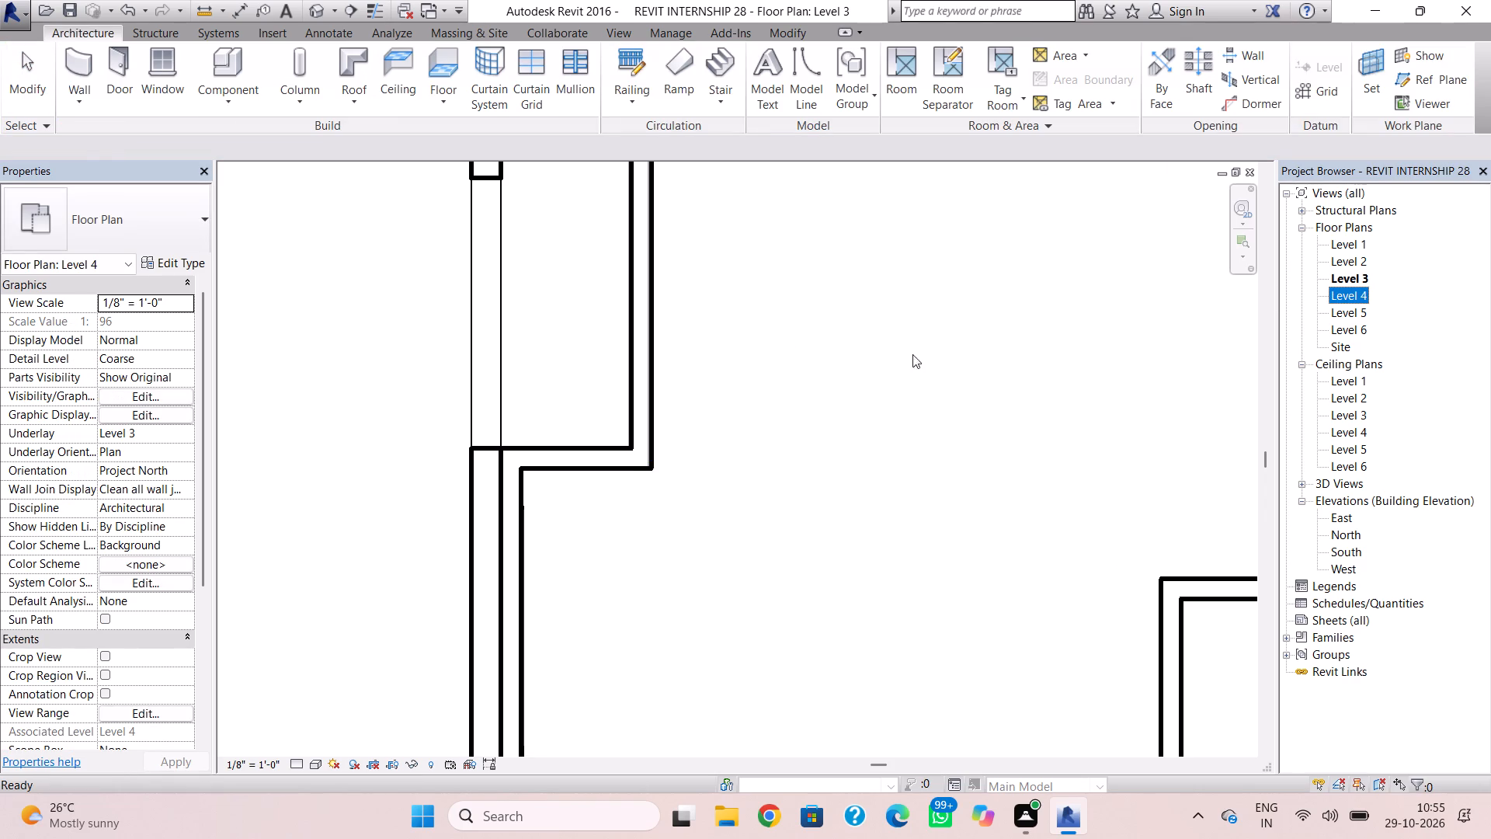
scroll(912, 354, down, 3)
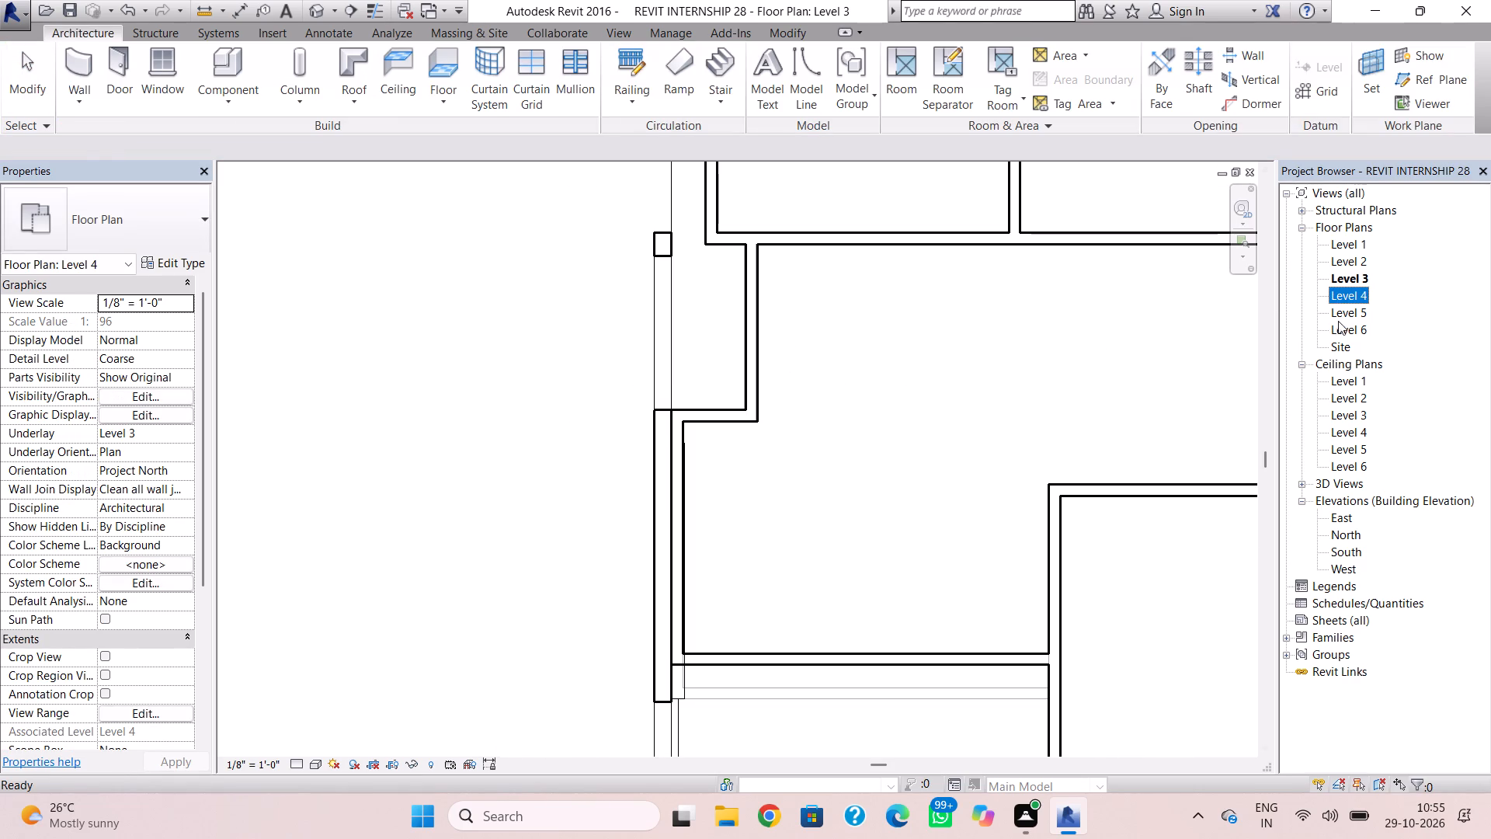
click(318, 16)
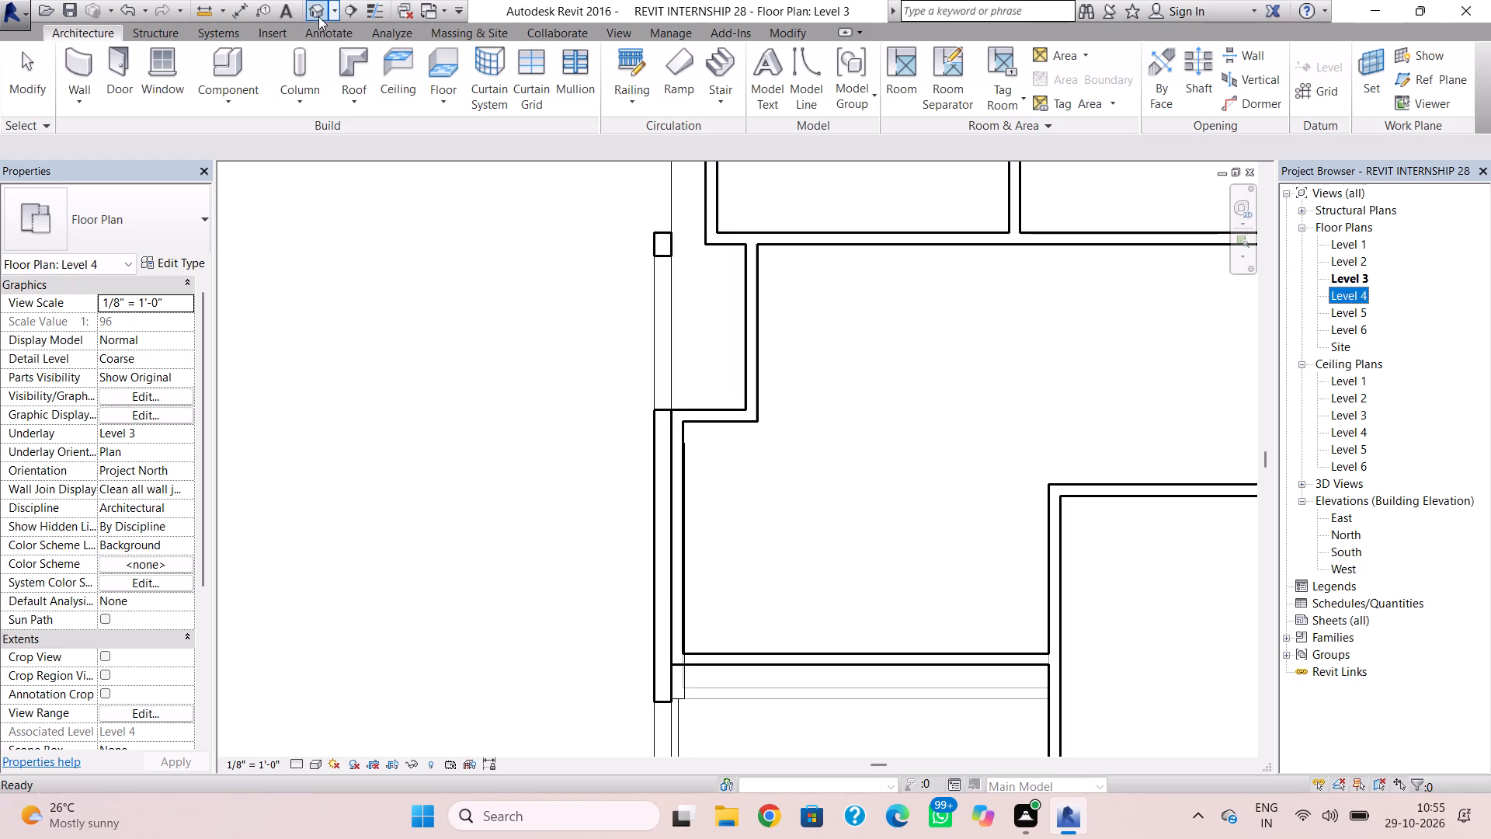
scroll(600, 452, down, 1)
middle_drag(600, 465, 627, 608)
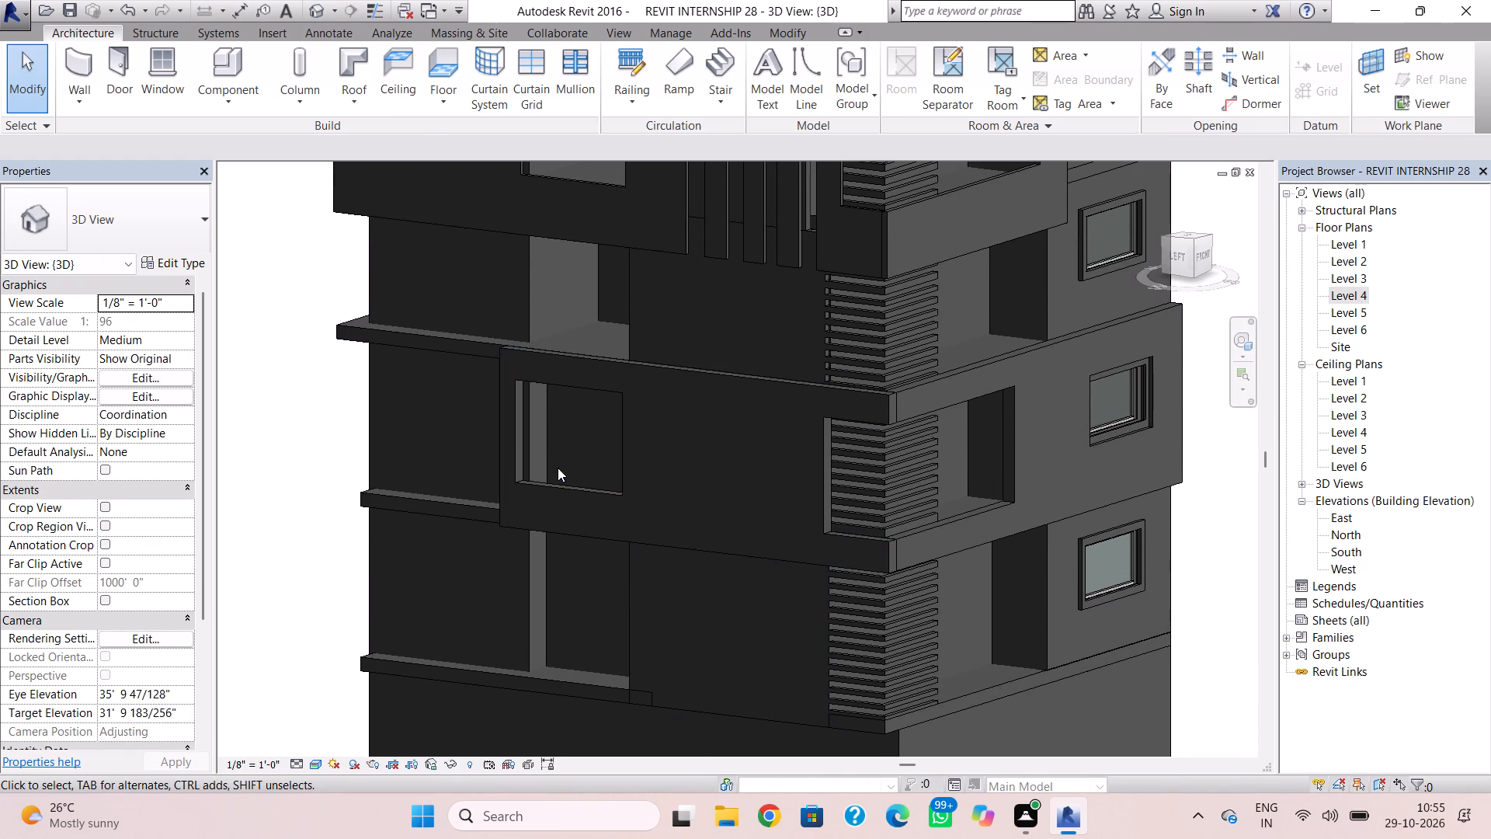
right_drag(558, 468, 667, 460)
shift+right_drag(488, 578, 551, 577)
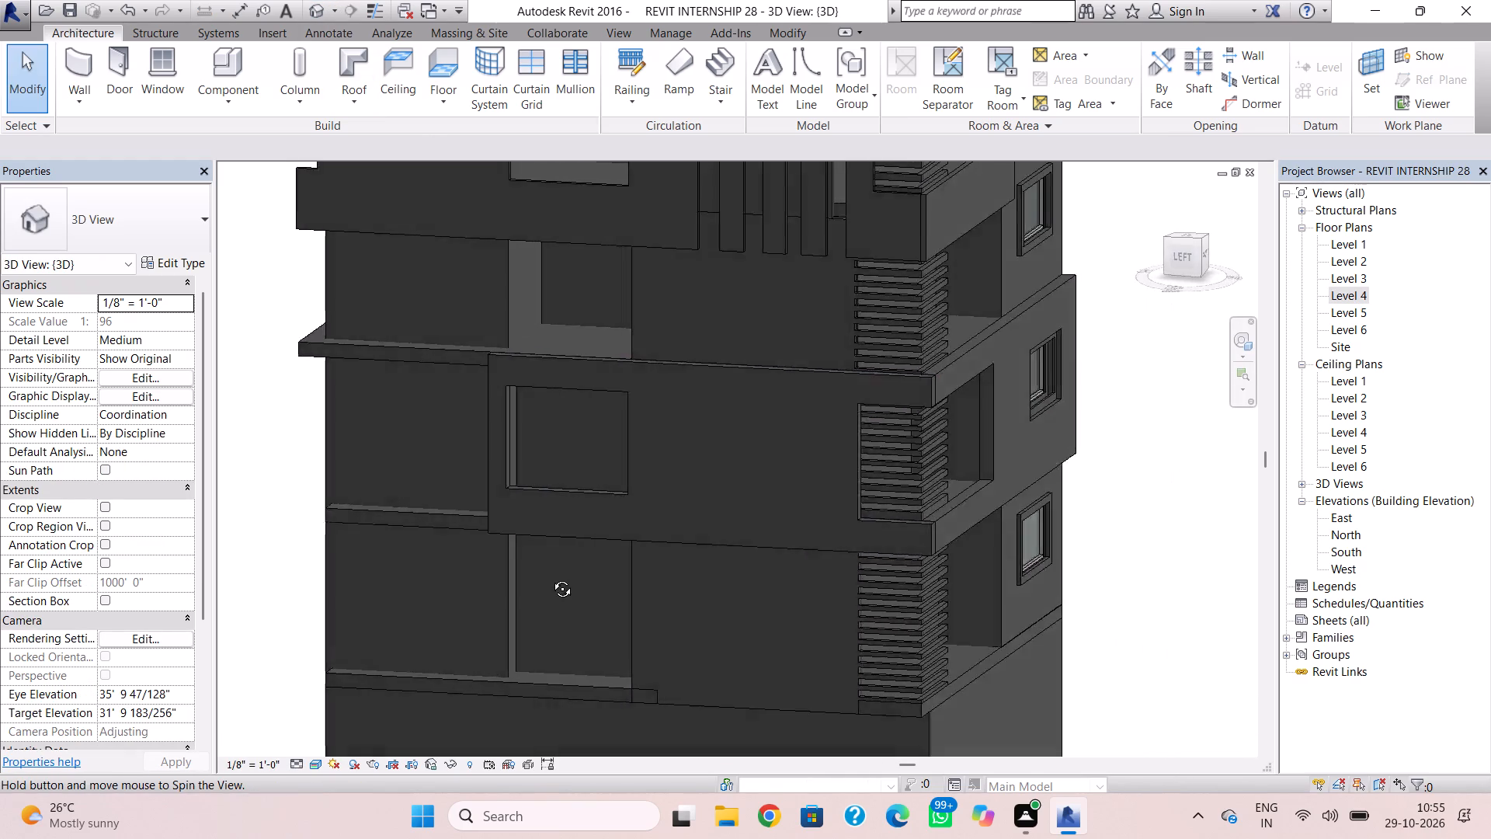
shift+right_drag(551, 577, 579, 538)
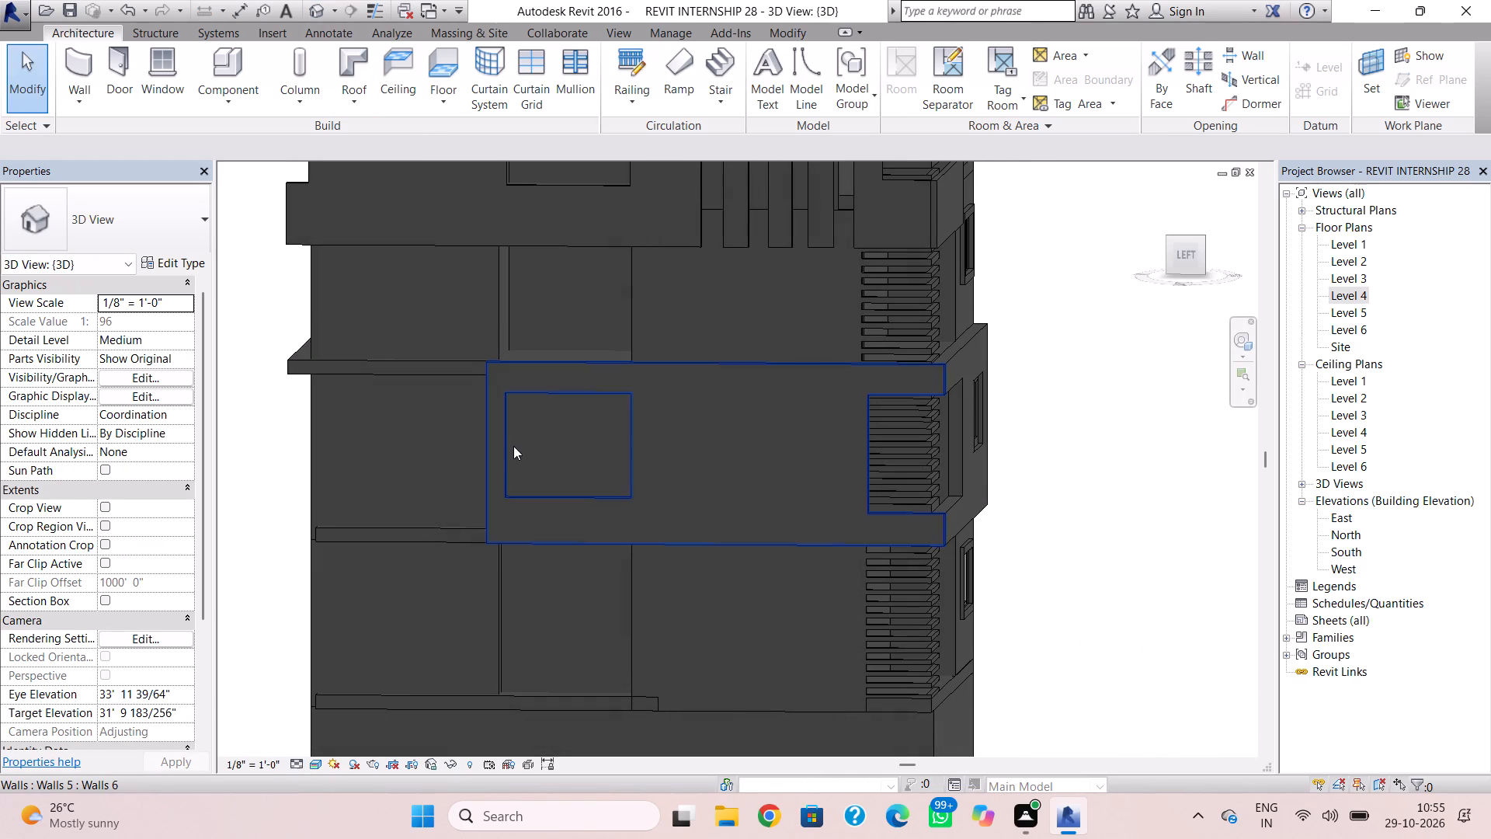
click(497, 448)
scroll(507, 451, up, 3)
click(509, 443)
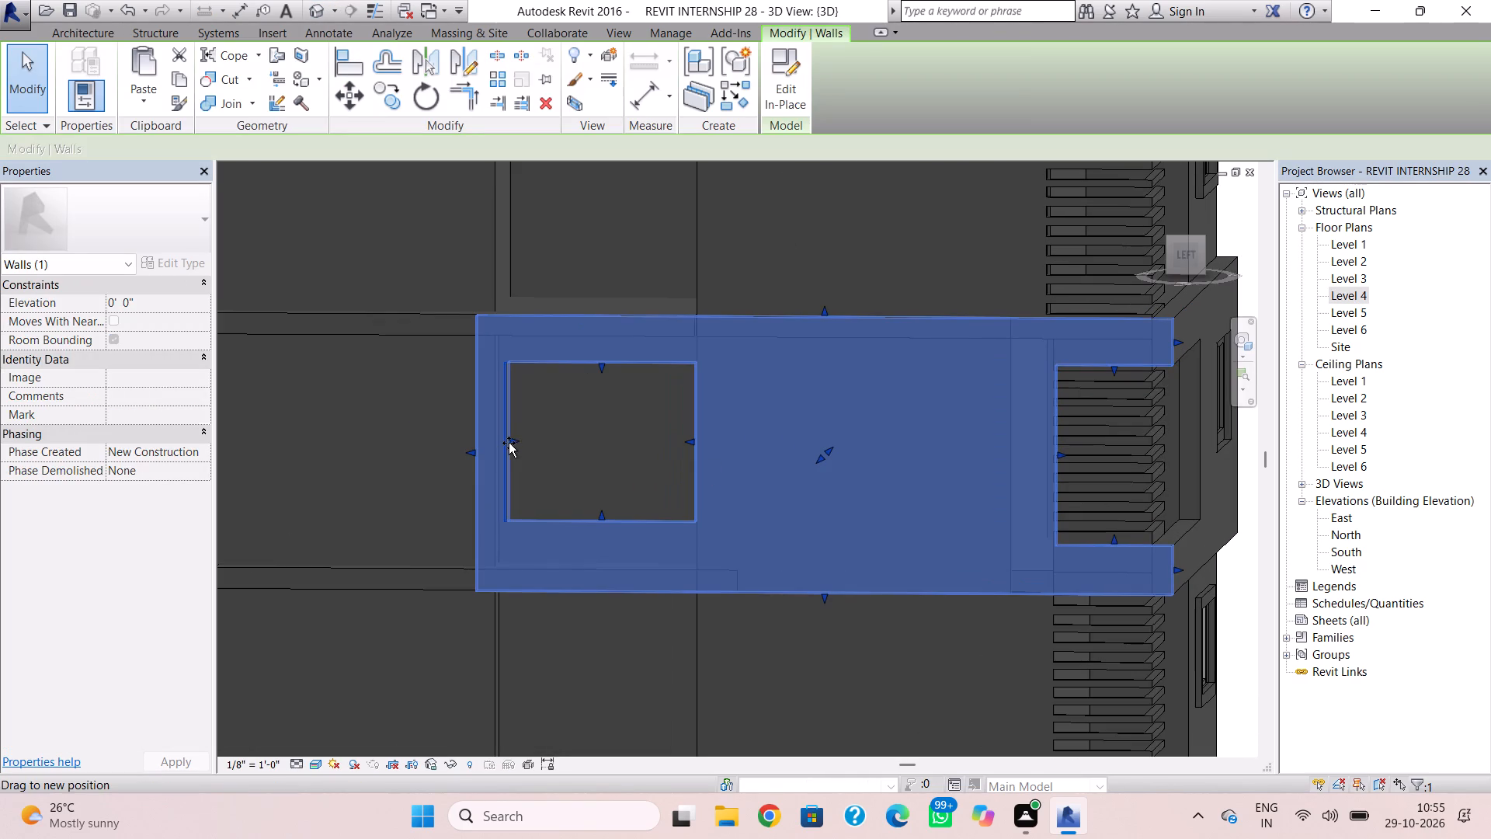
click(568, 444)
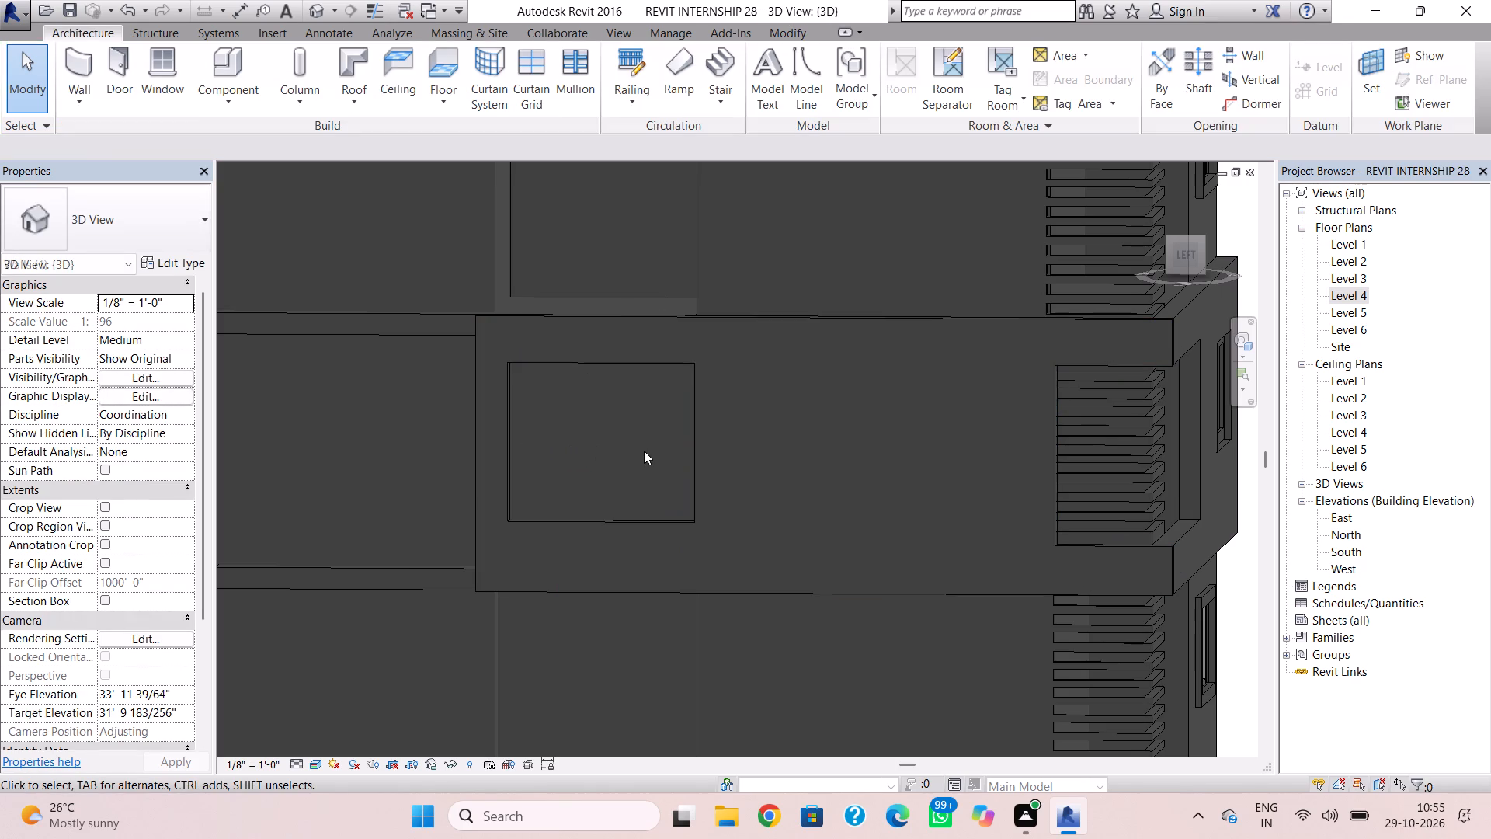
shift+right_drag(644, 451, 629, 516)
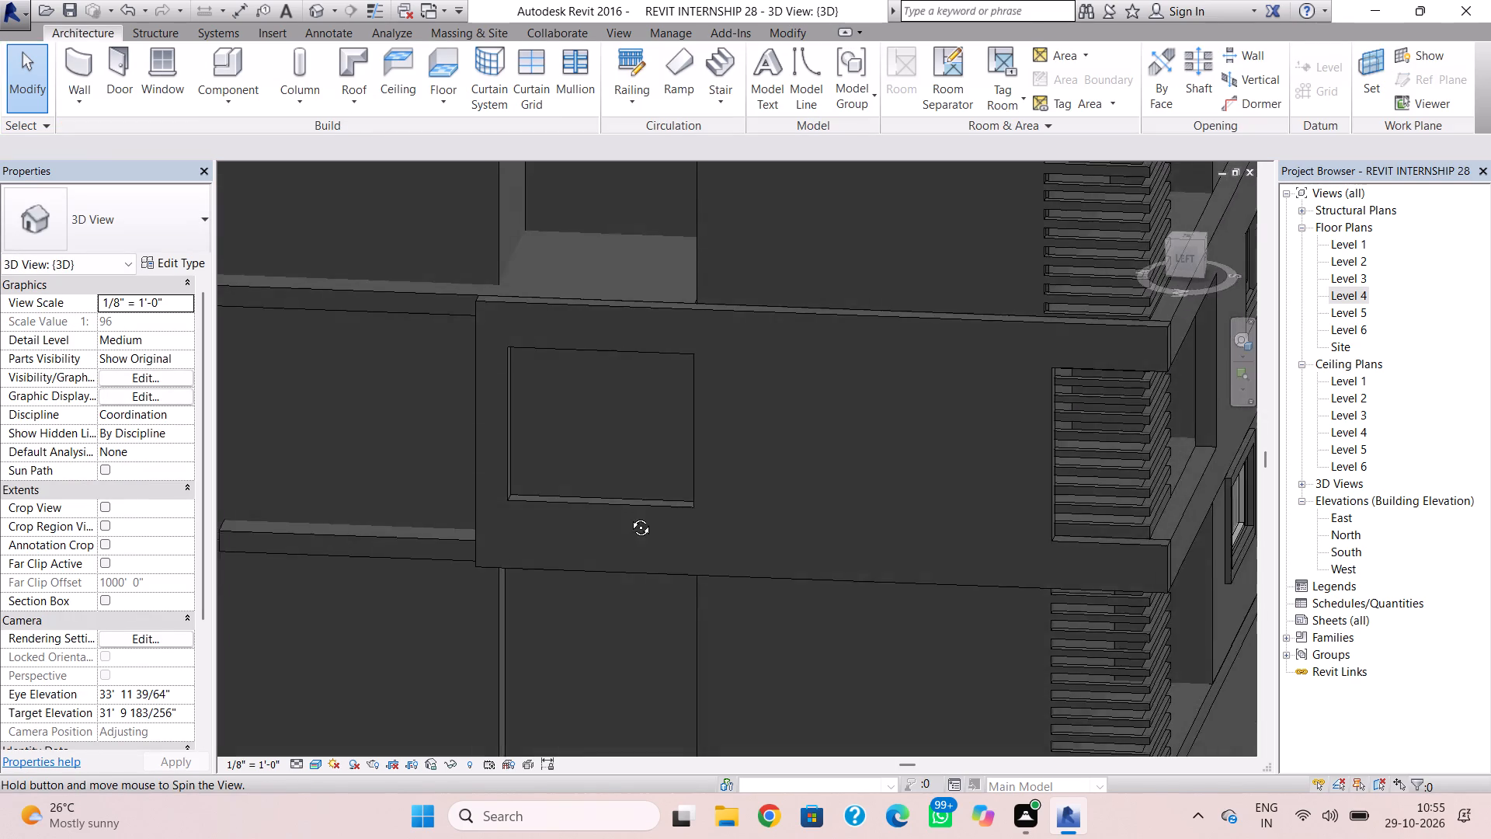
shift+right_drag(629, 516, 552, 454)
scroll(556, 448, down, 2)
middle_drag(566, 468, 581, 545)
scroll(606, 493, down, 2)
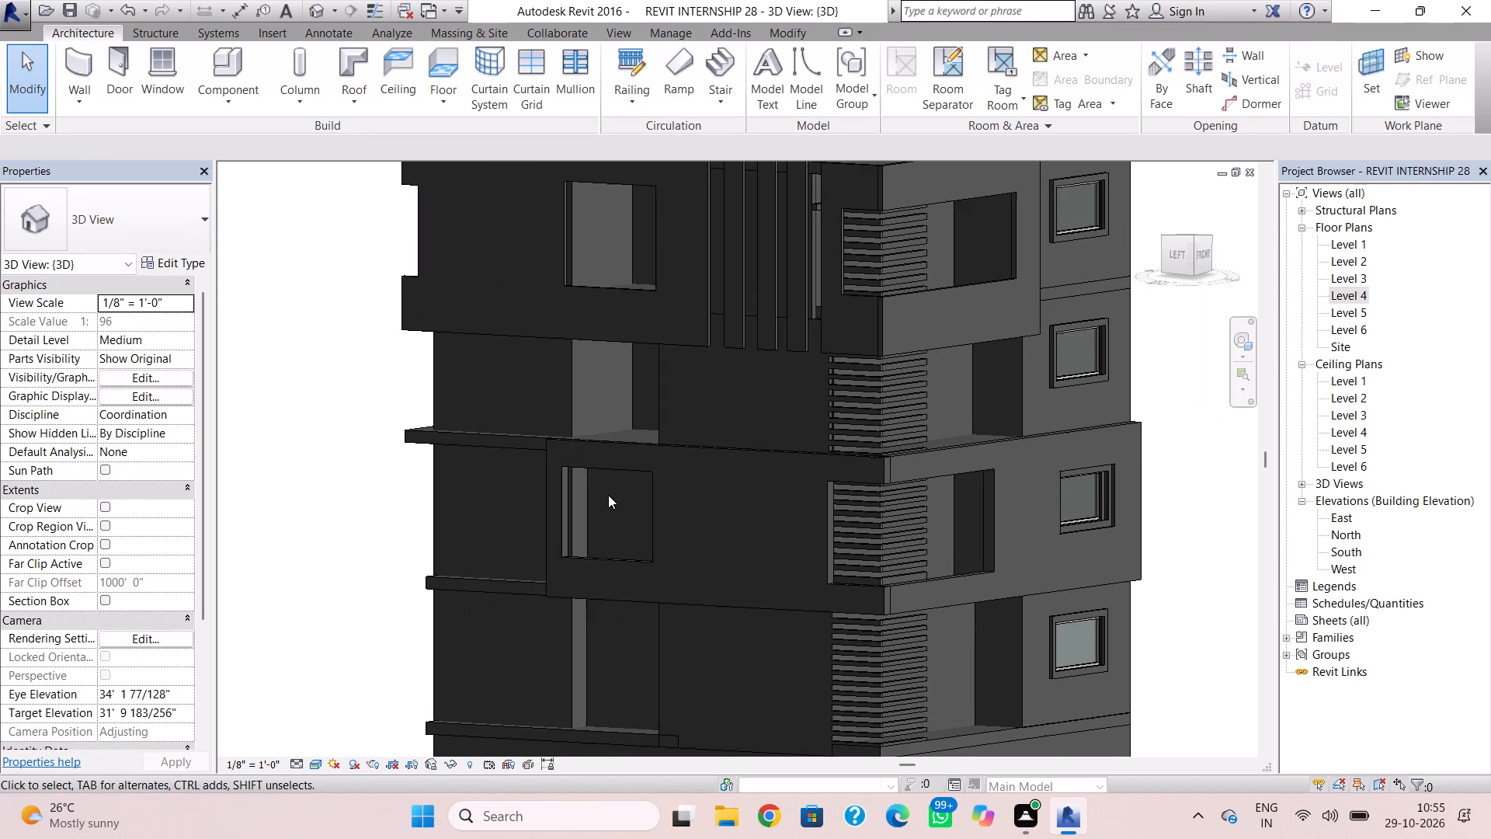
shift+right_drag(634, 491, 662, 537)
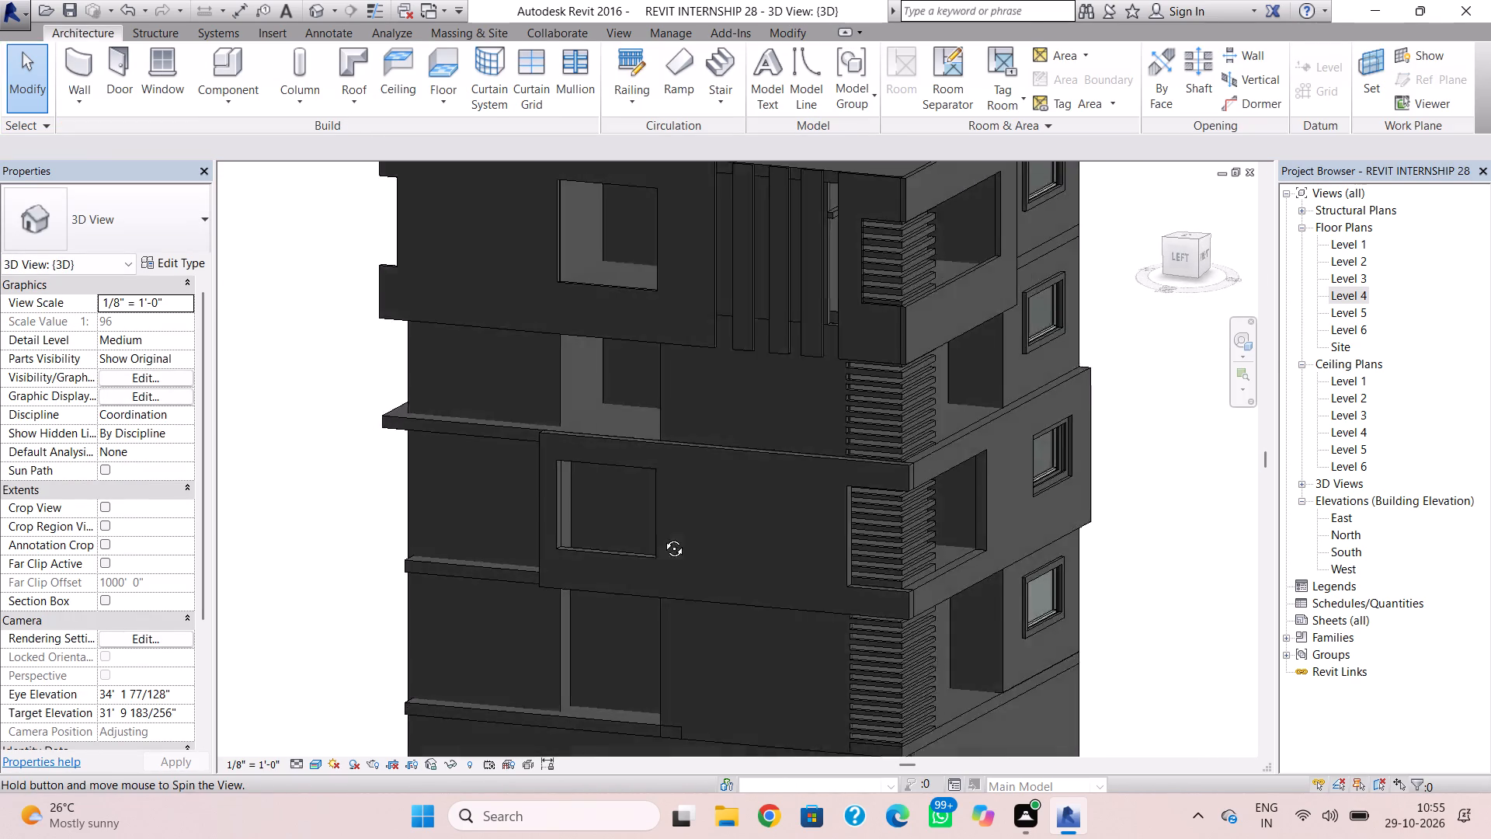
shift+right_drag(662, 537, 696, 549)
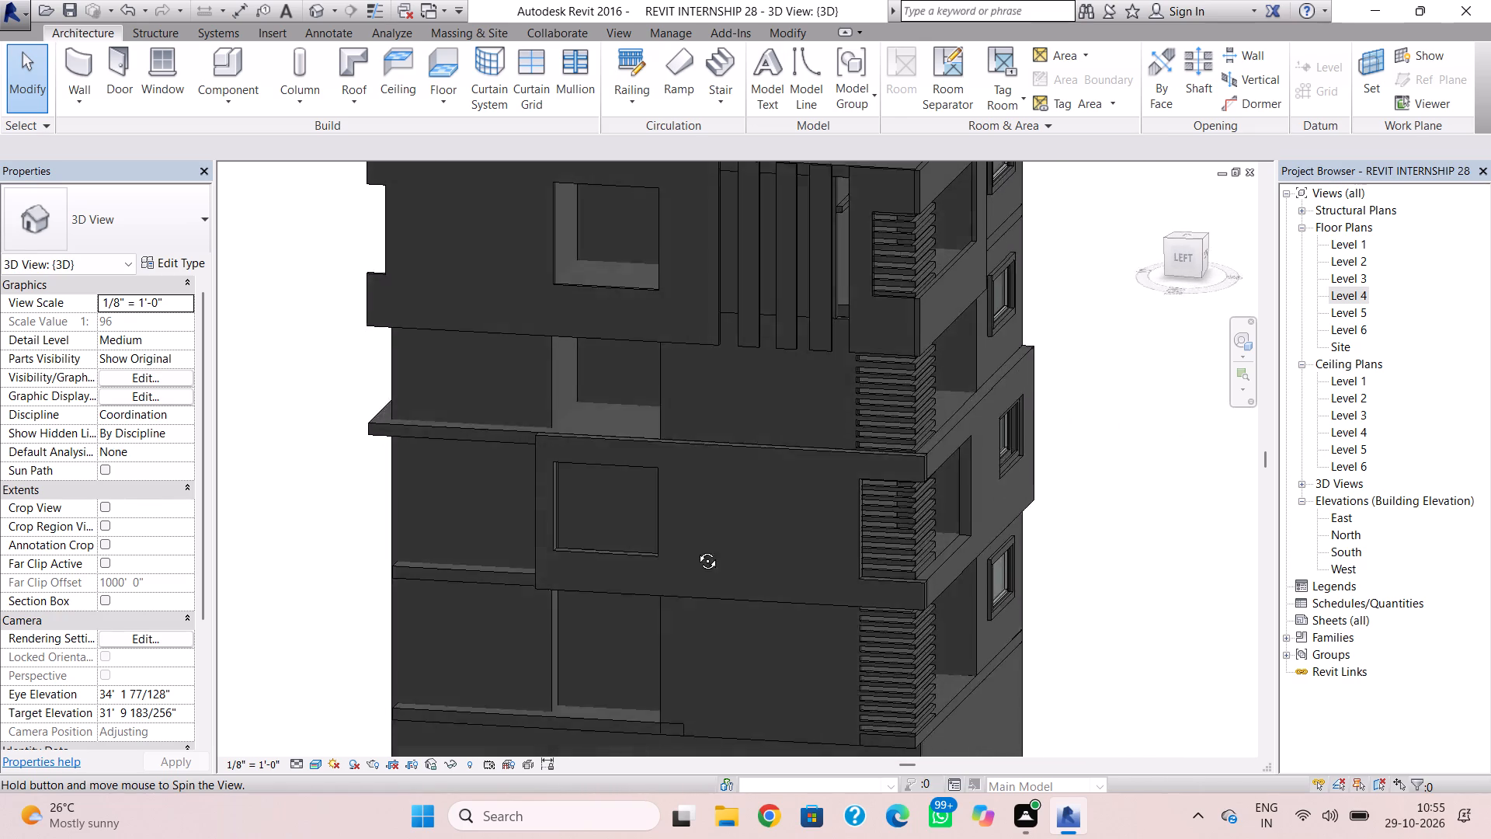
shift+right_drag(696, 549, 652, 540)
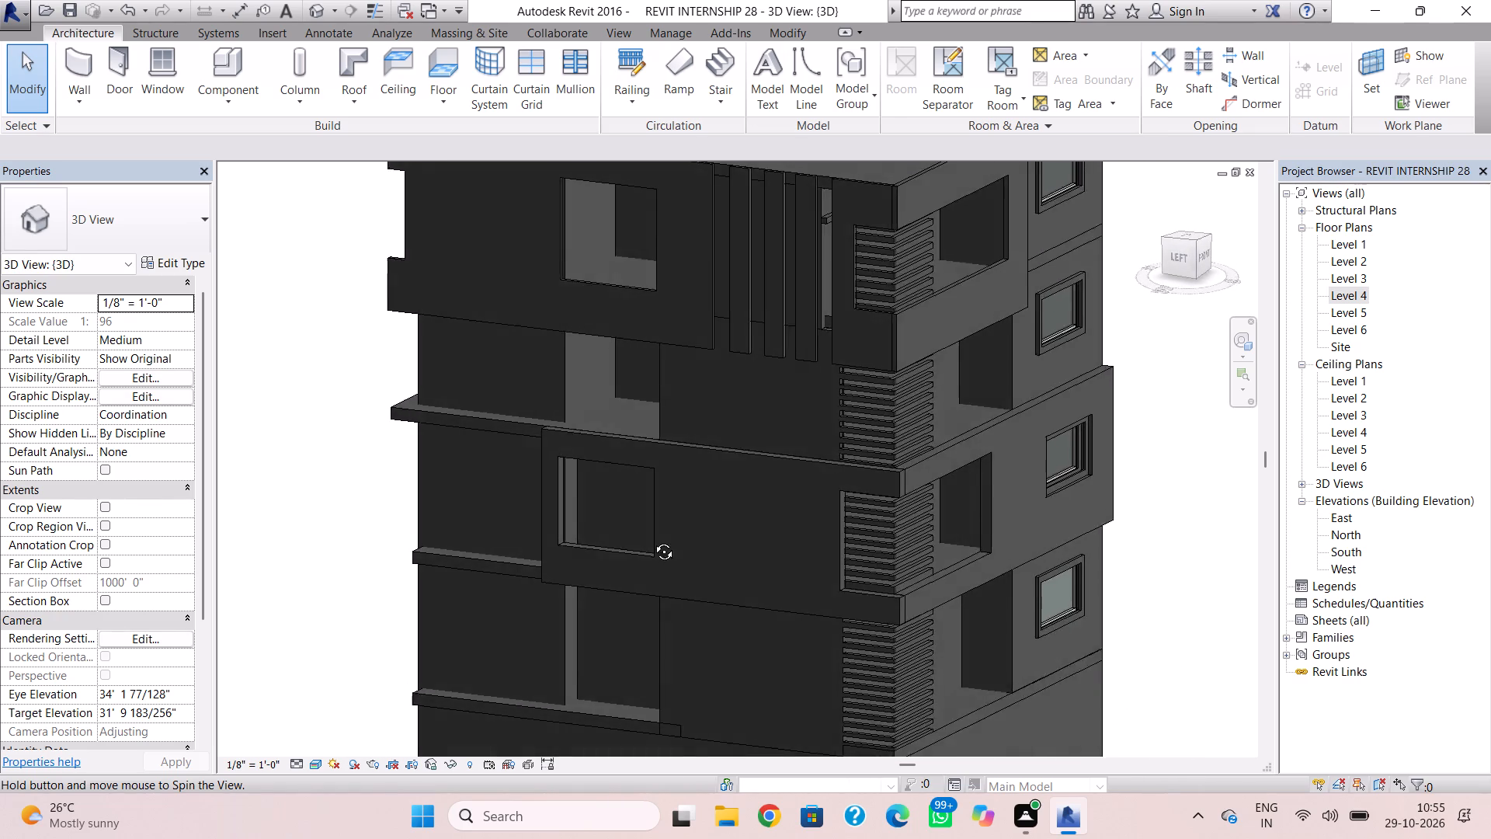
shift+right_drag(652, 540, 642, 518)
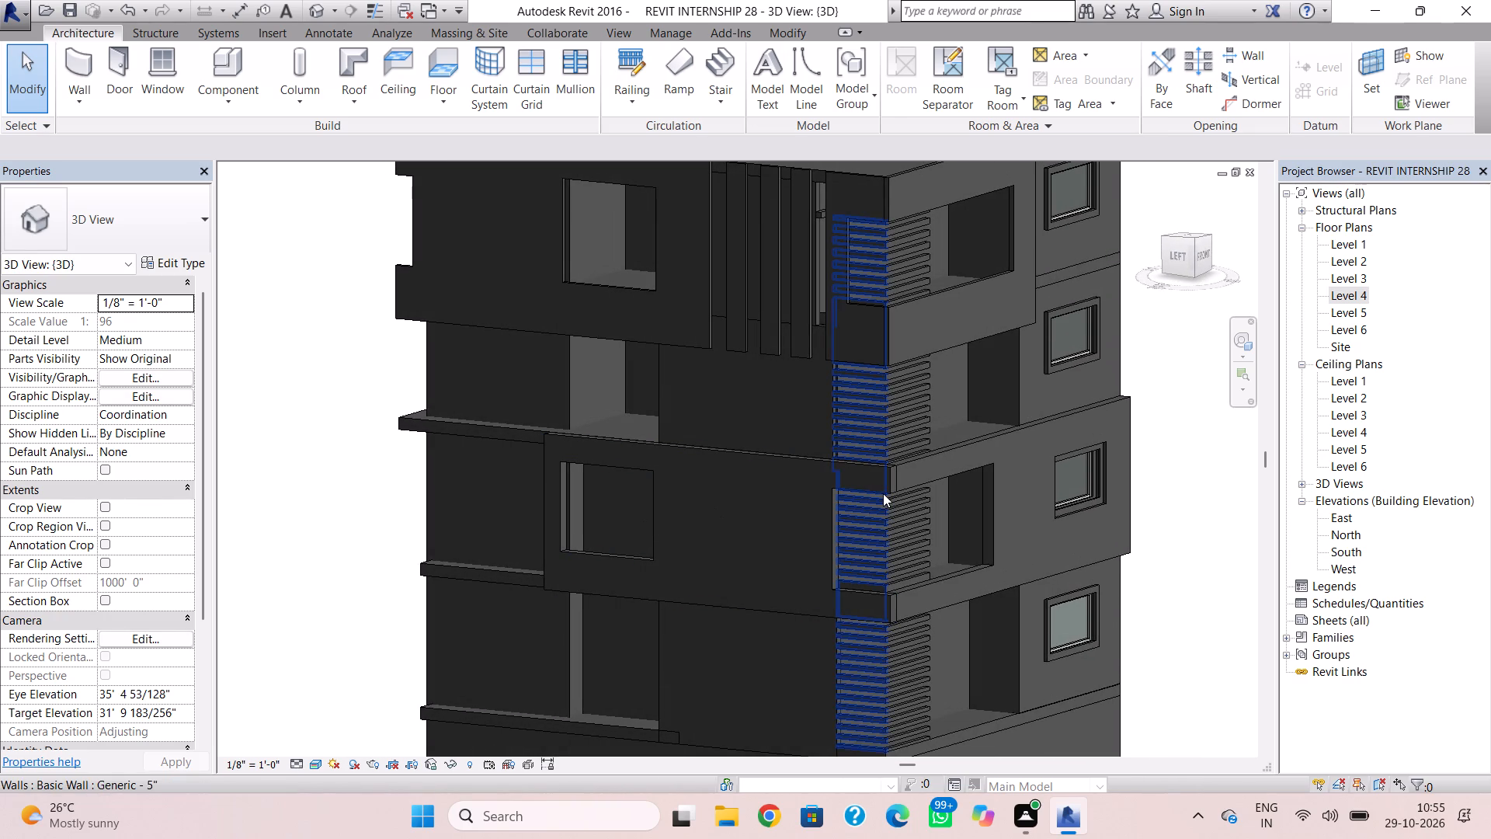
middle_drag(673, 510, 683, 450)
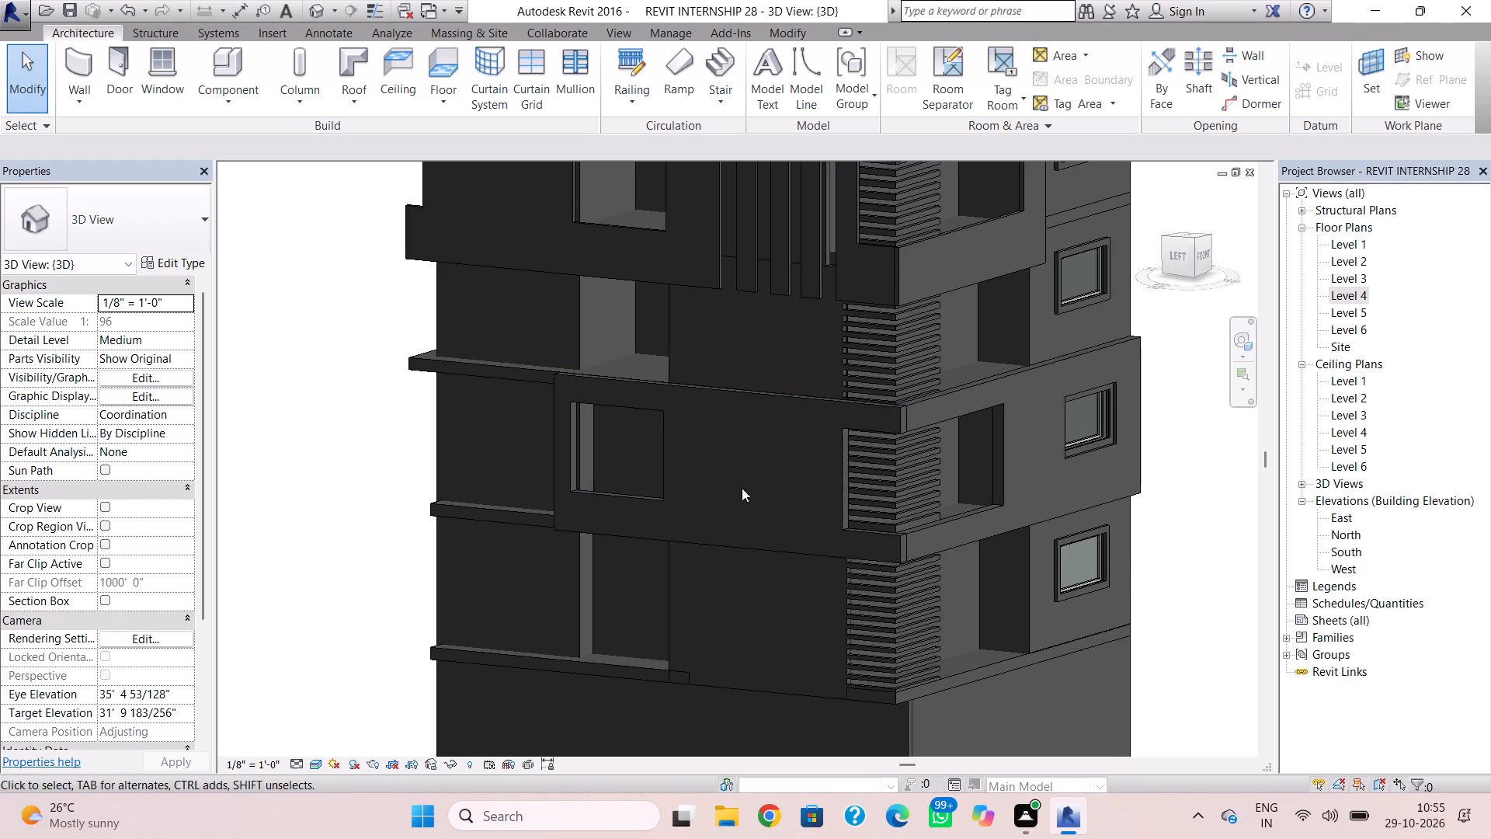
scroll(668, 482, down, 1)
middle_drag(669, 482, 663, 453)
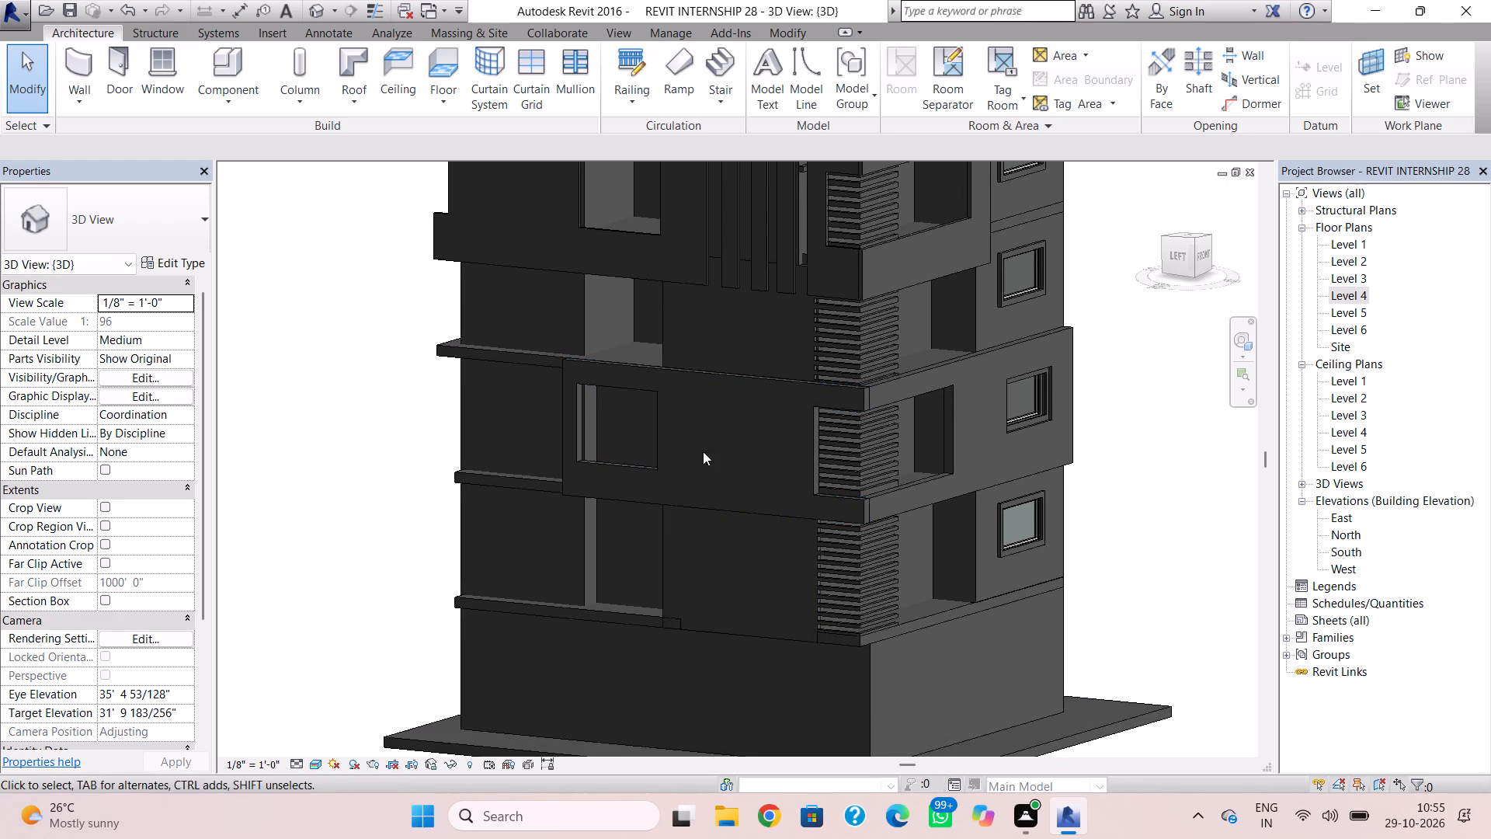
In the Level 4 floor plan, move the short recessed left-side wall outward until it lines up with the Level 3 wall below.
double_click(1346, 293)
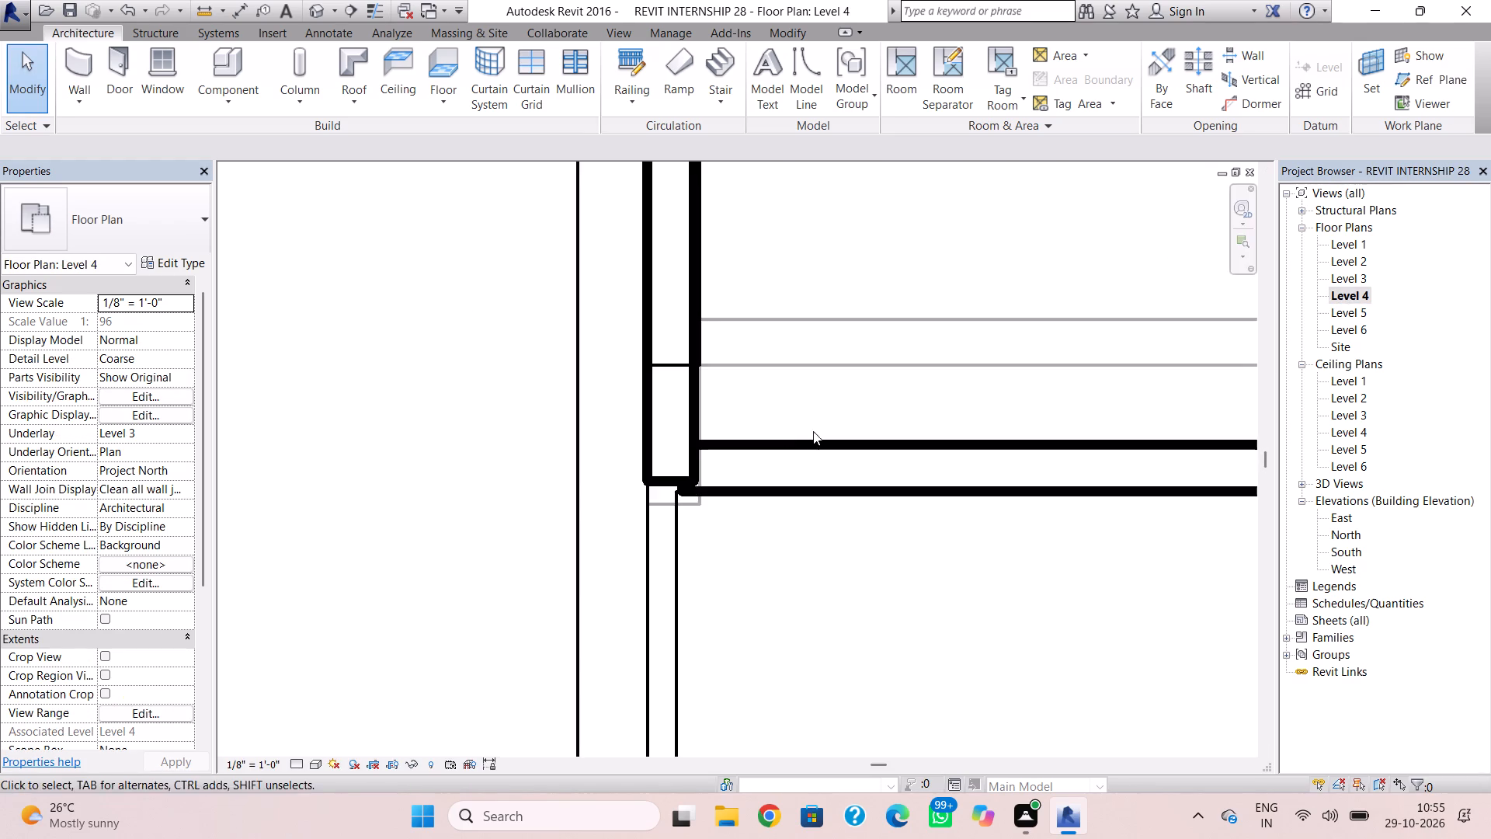
scroll(773, 458, down, 14)
middle_drag(810, 536, 770, 670)
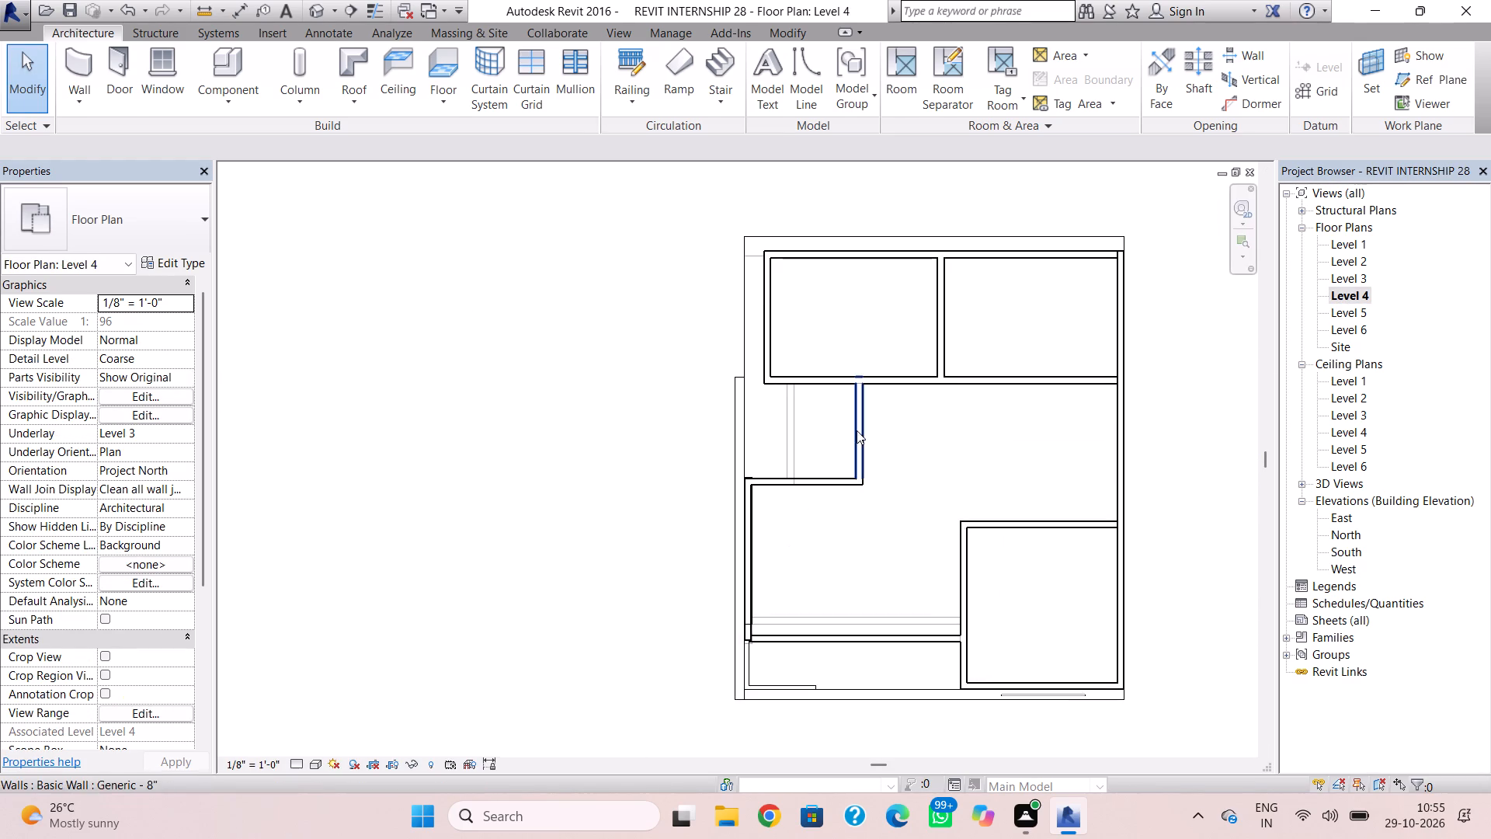
click(857, 430)
key(Left)
key(Left)
key(Left)
key(Left)
key(Left)
key(Left)
key(Left)
key(Left)
key(Left)
key(Left)
key(Left)
key(Left)
key(Left)
key(Left)
key(Left)
key(Left)
key(Left)
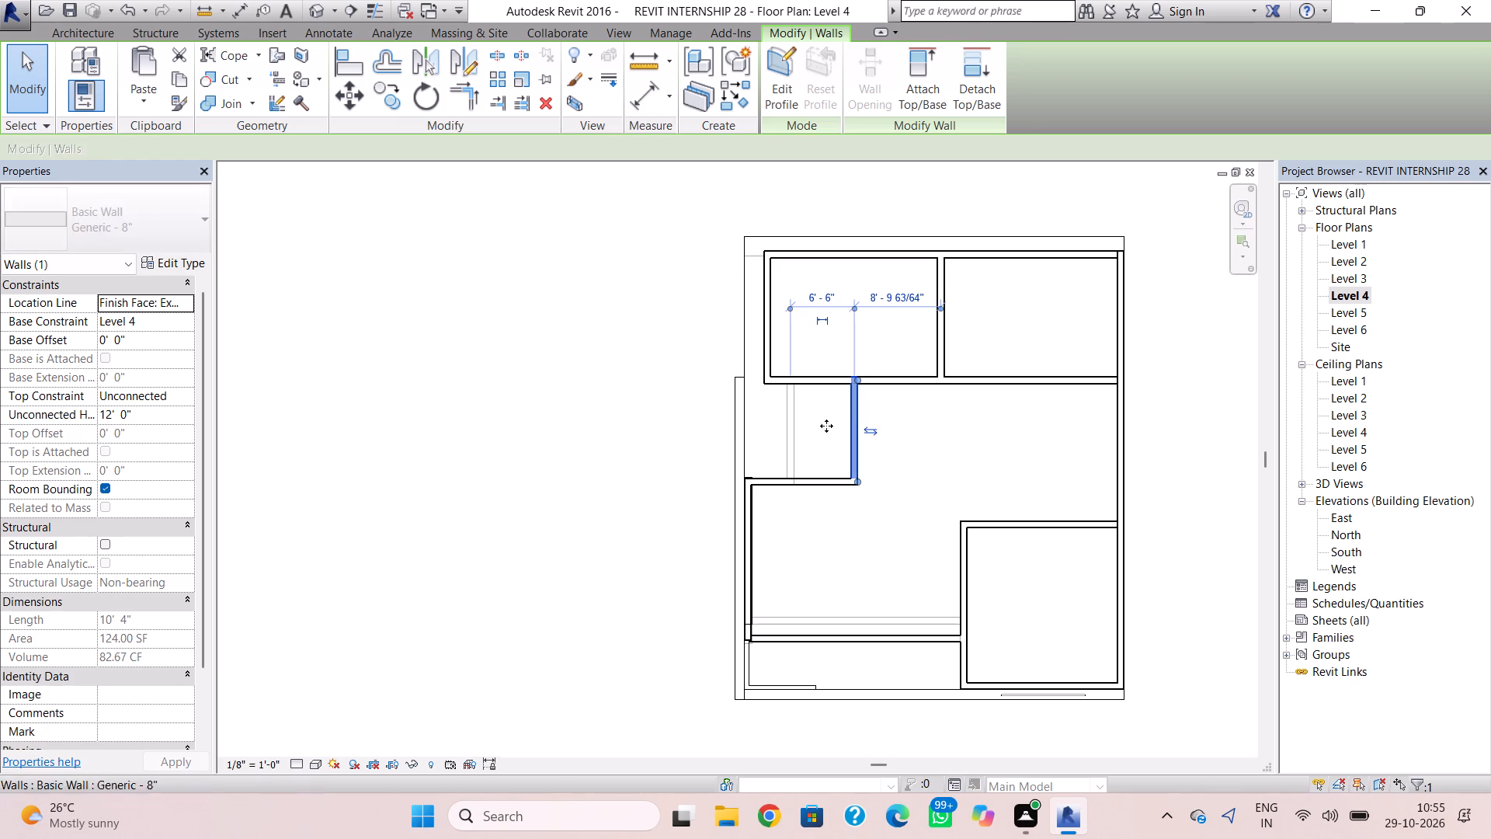
scroll(825, 426, up, 7)
key(Left)
scroll(809, 434, up, 3)
key(Left)
key(Left)
key(Left)
key(Left)
key(Left)
key(Left)
key(Left)
key(Left)
key(Left)
key(Left)
key(Left)
key(Left)
key(Left)
key(Left)
key(Left)
key(Left)
key(Left)
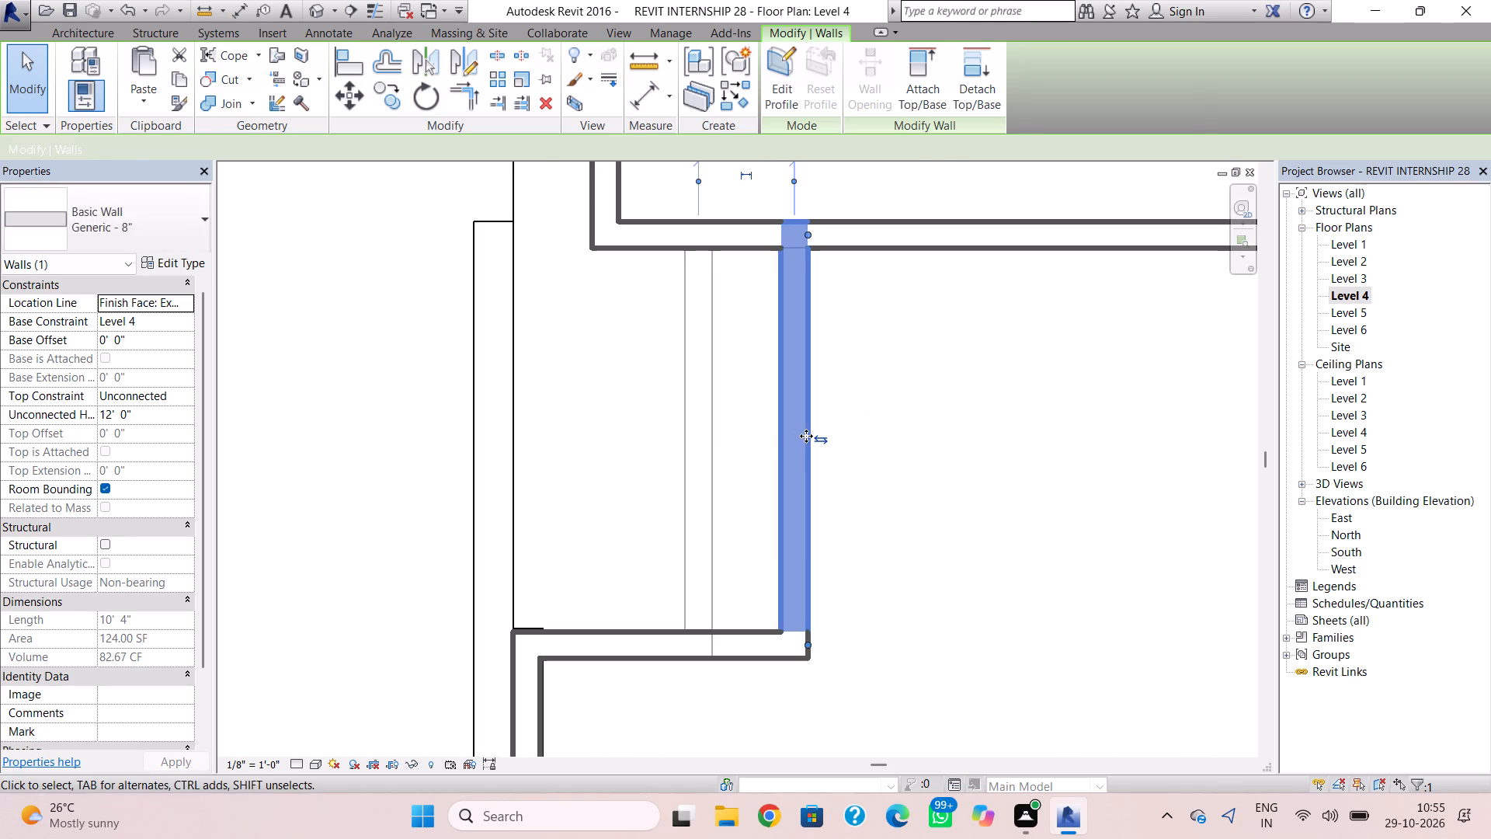
key(Left)
key(Left)
key(Left)
key(Left)
key(Left)
key(Left)
key(Left)
key(Left)
key(Left)
key(Left)
key(Left)
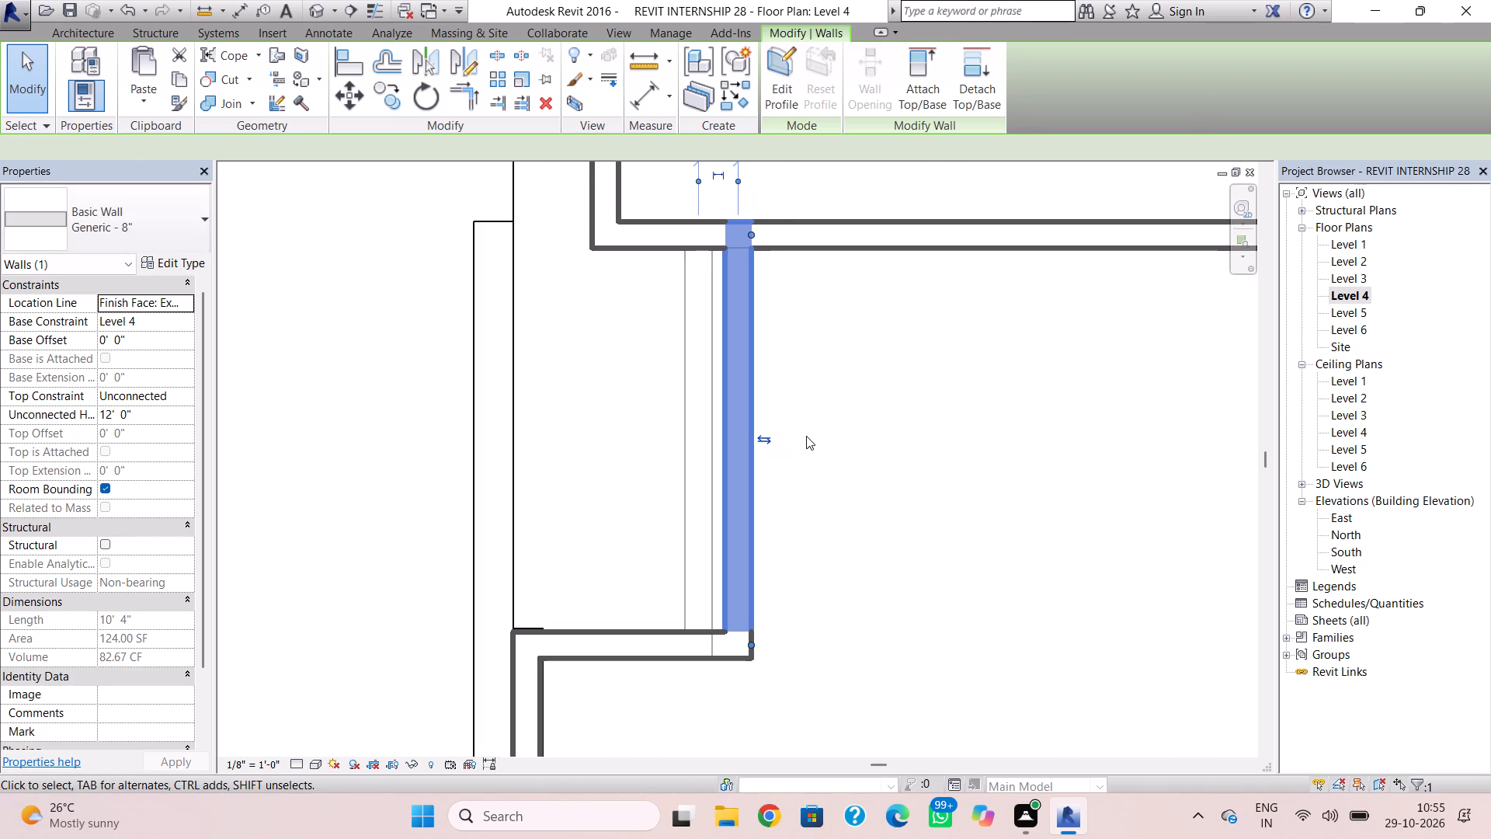
key(Left)
key(Left)
key(Left)
key(Left)
key(Left)
key(Left)
key(Left)
key(Left)
key(Left)
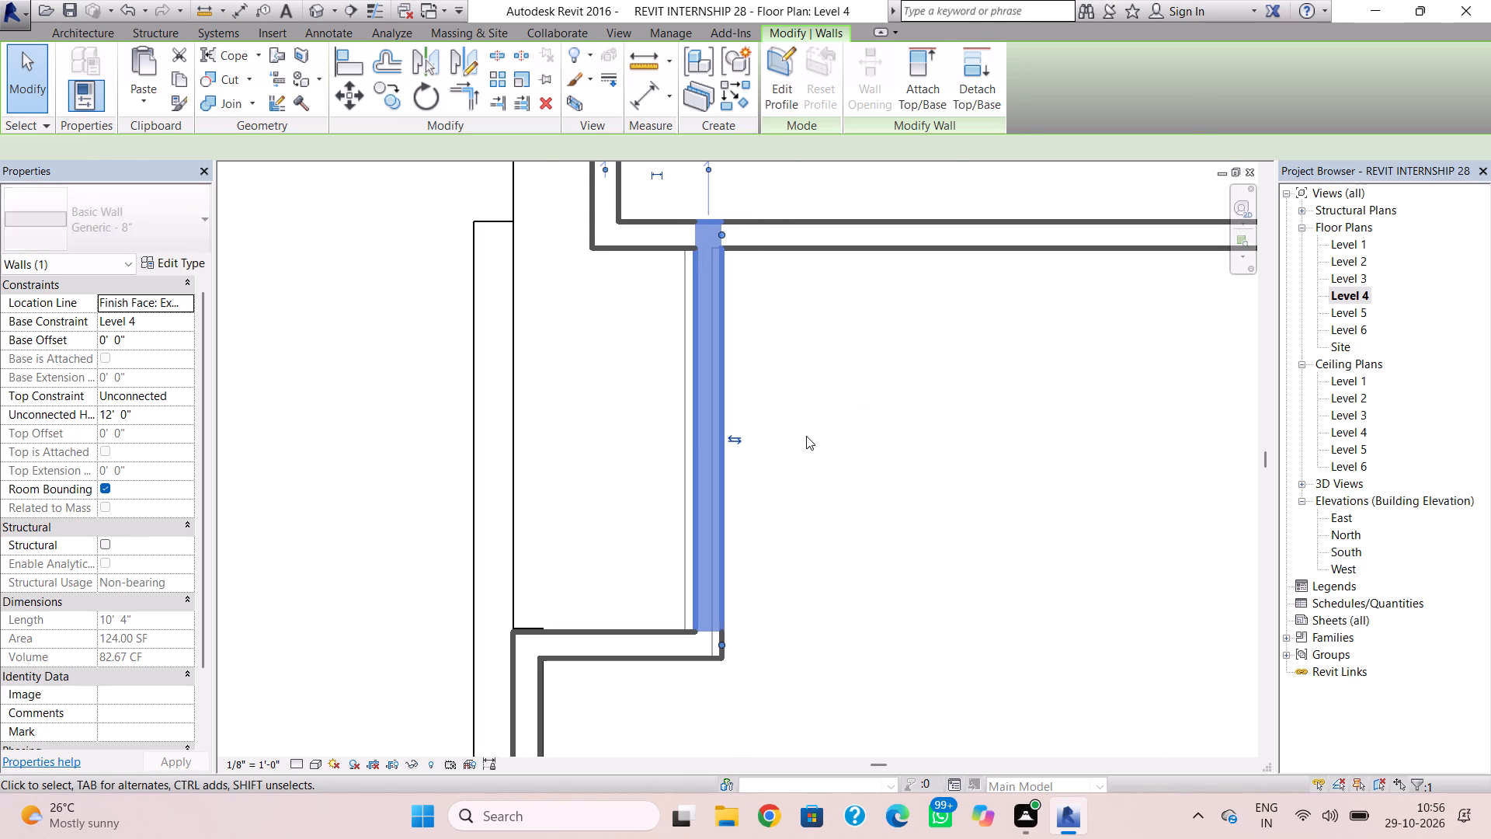
key(Left)
key(Left)
scroll(759, 489, up, 4)
key(Left)
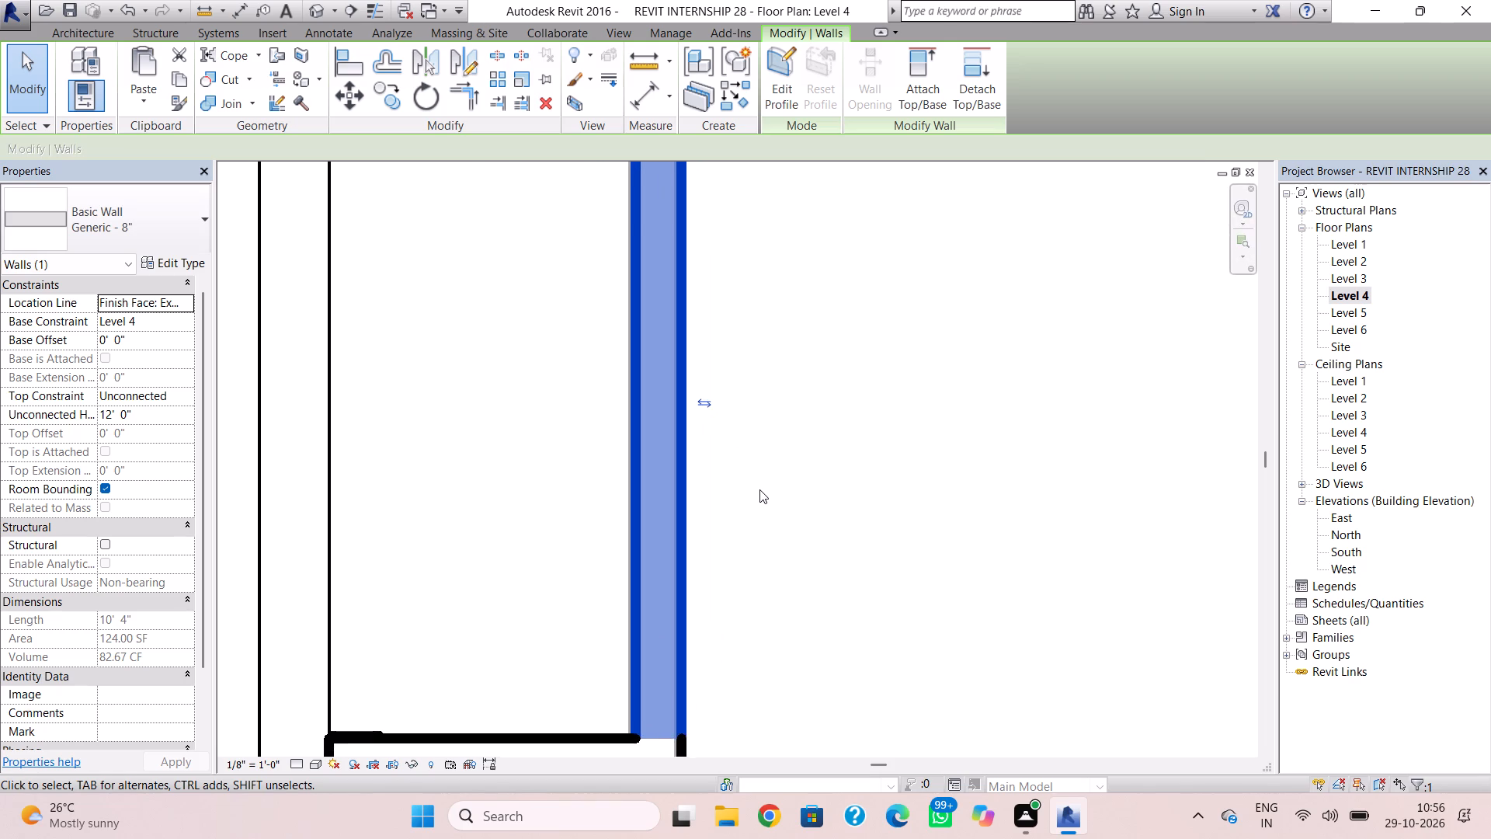
click(759, 489)
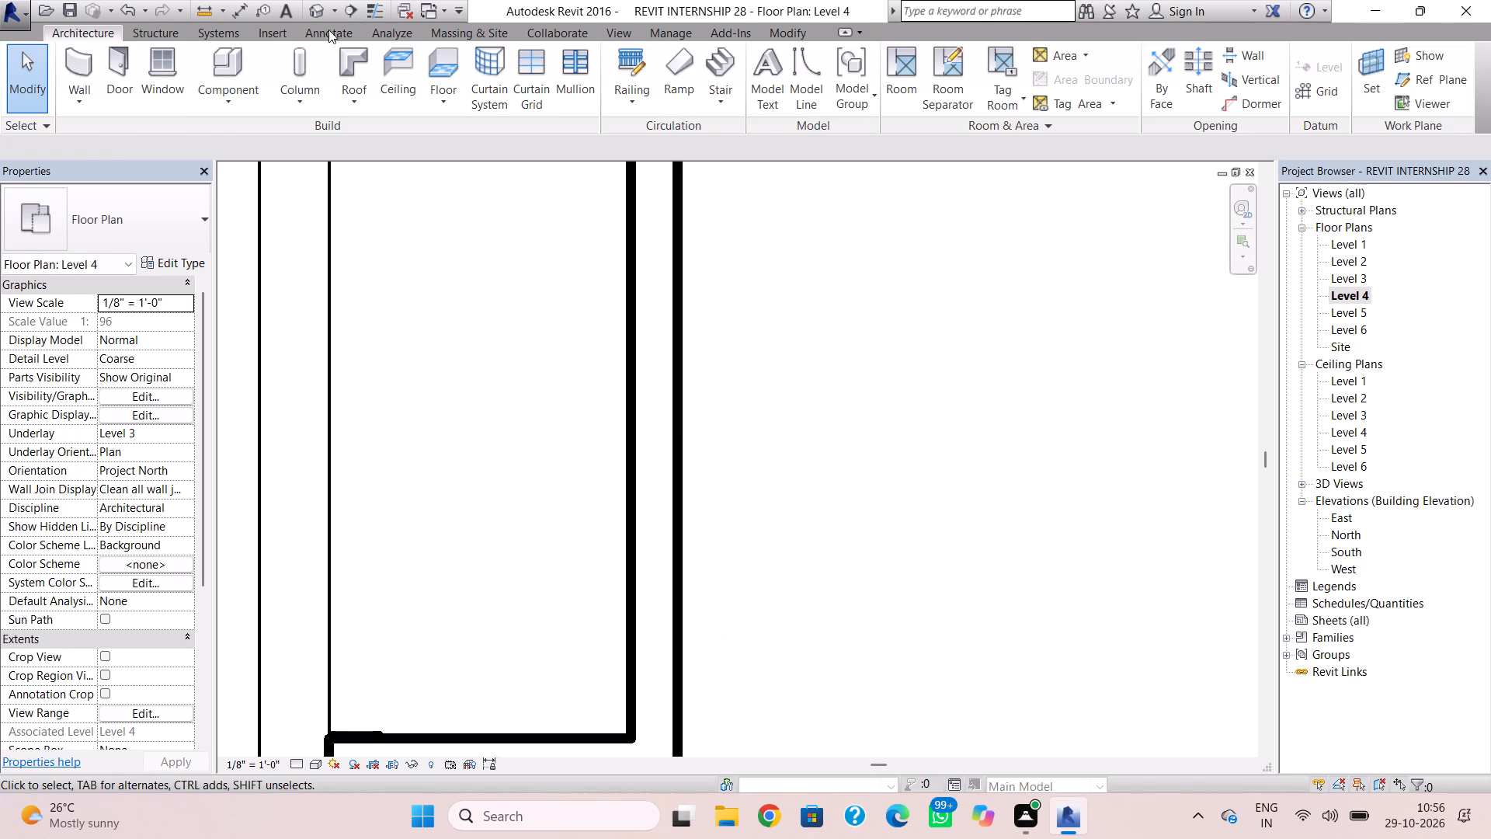
In the Level 5 floor plan, move the matching recessed left-side wall outward until it lines up with the Level 4 wall below.
double_click(1348, 313)
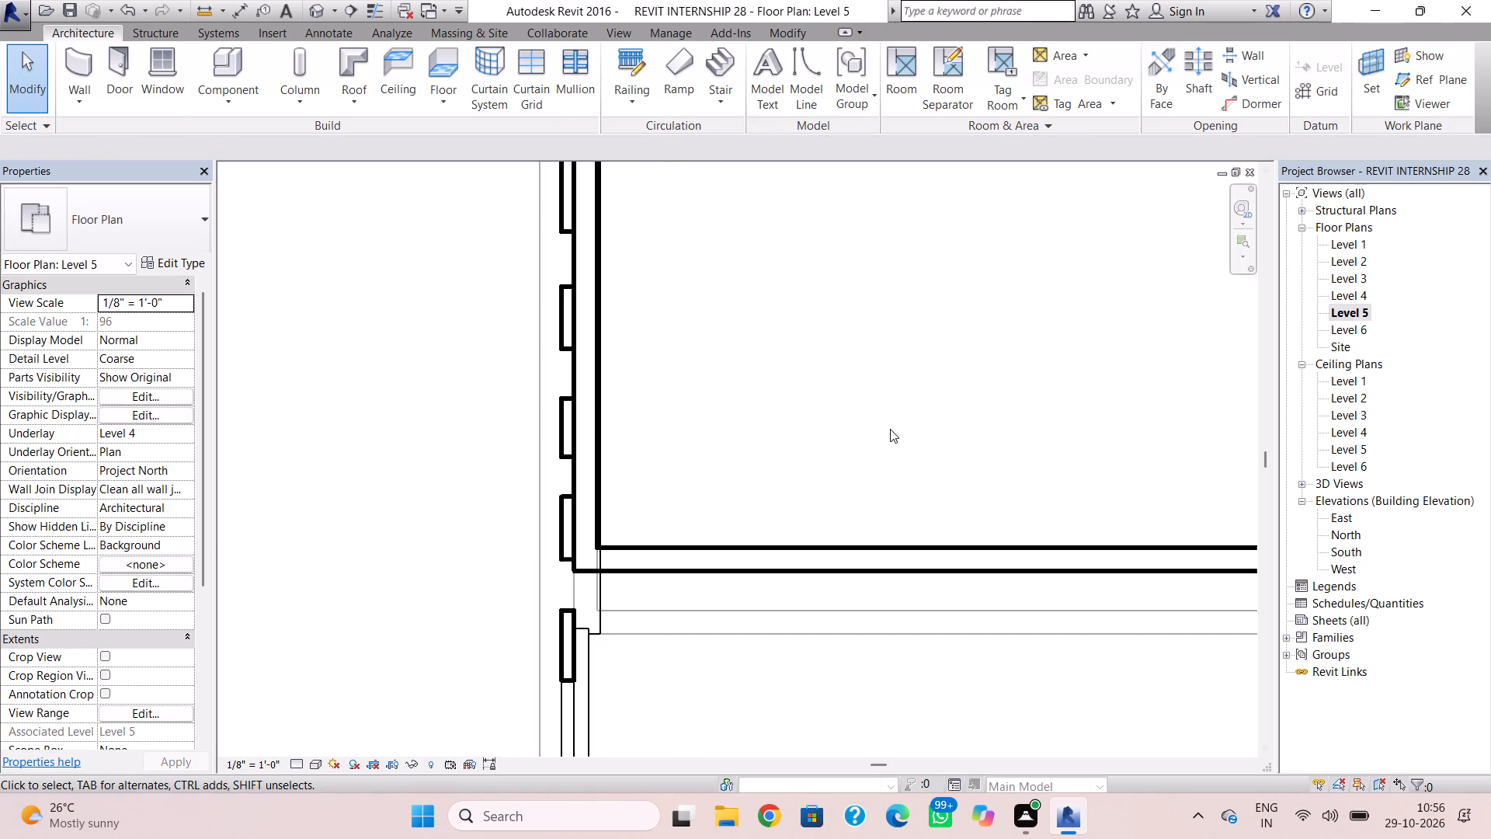
scroll(798, 476, down, 8)
middle_drag(780, 524, 757, 602)
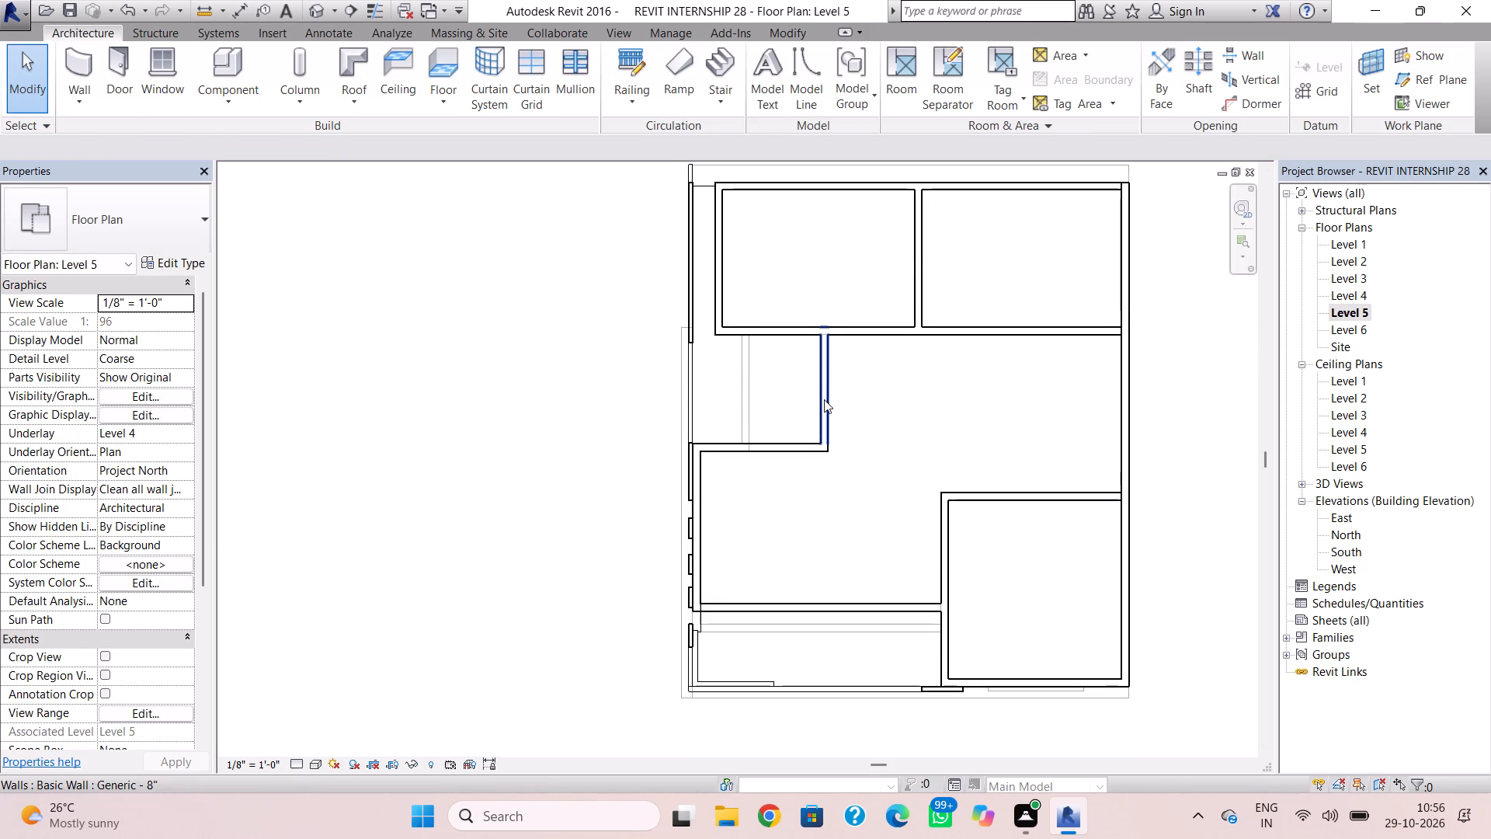
click(824, 399)
scroll(815, 414, up, 7)
key(Left)
key(Left)
key(Left)
key(Left)
key(Left)
key(Left)
key(Left)
key(Left)
key(Left)
key(Left)
key(Left)
key(Left)
key(Left)
key(Left)
key(Left)
key(Left)
key(Left)
key(Left)
key(Left)
key(Left)
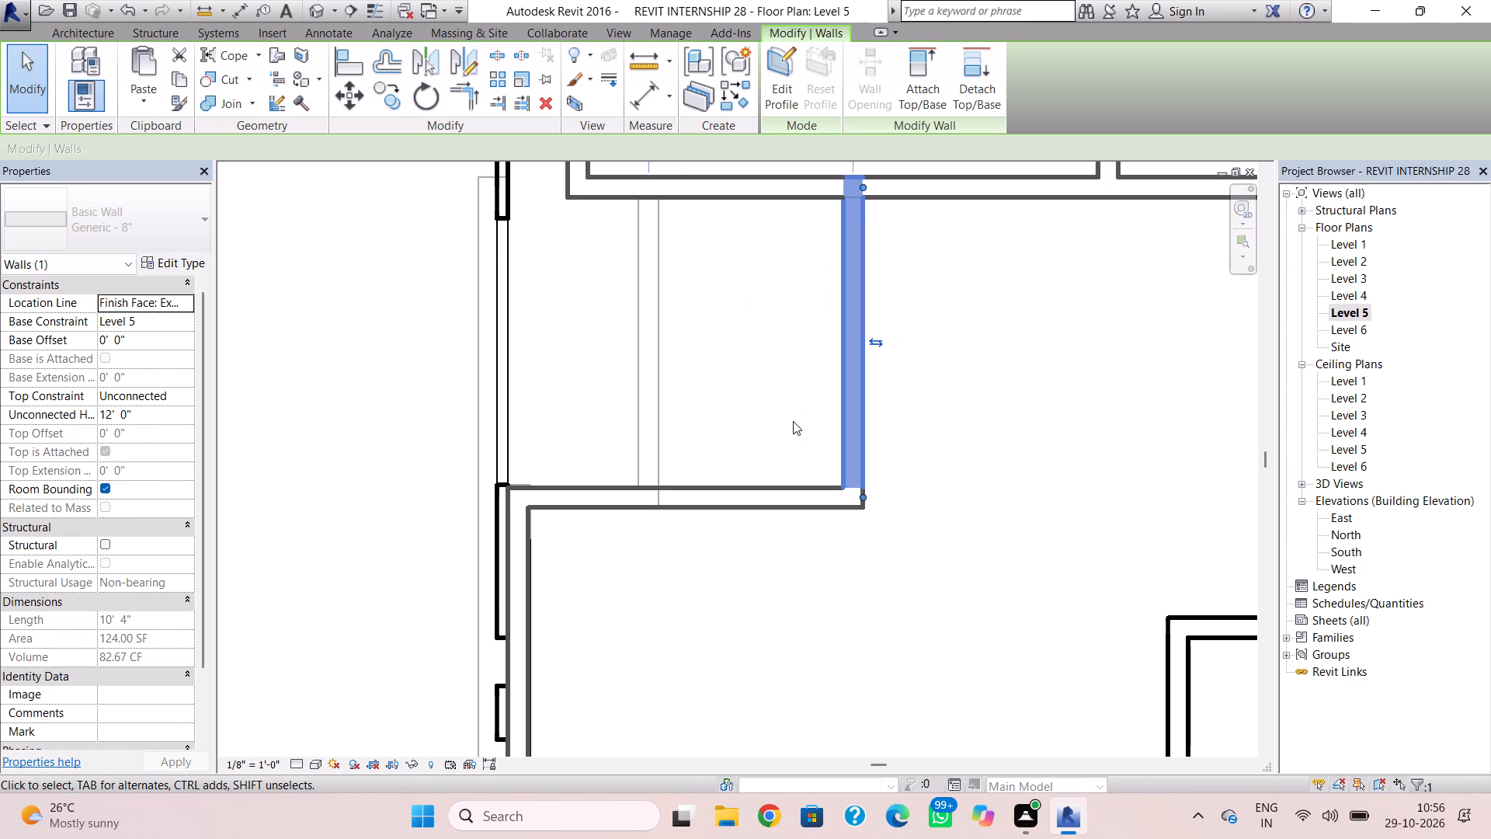
key(Left)
key(Left)
key(Left)
key(Left)
key(Left)
key(Left)
key(Left)
key(Left)
key(Left)
key(Left)
key(Left)
key(Left)
key(Left)
key(Left)
key(Left)
key(Left)
key(Left)
key(Left)
key(Left)
key(Left)
key(Left)
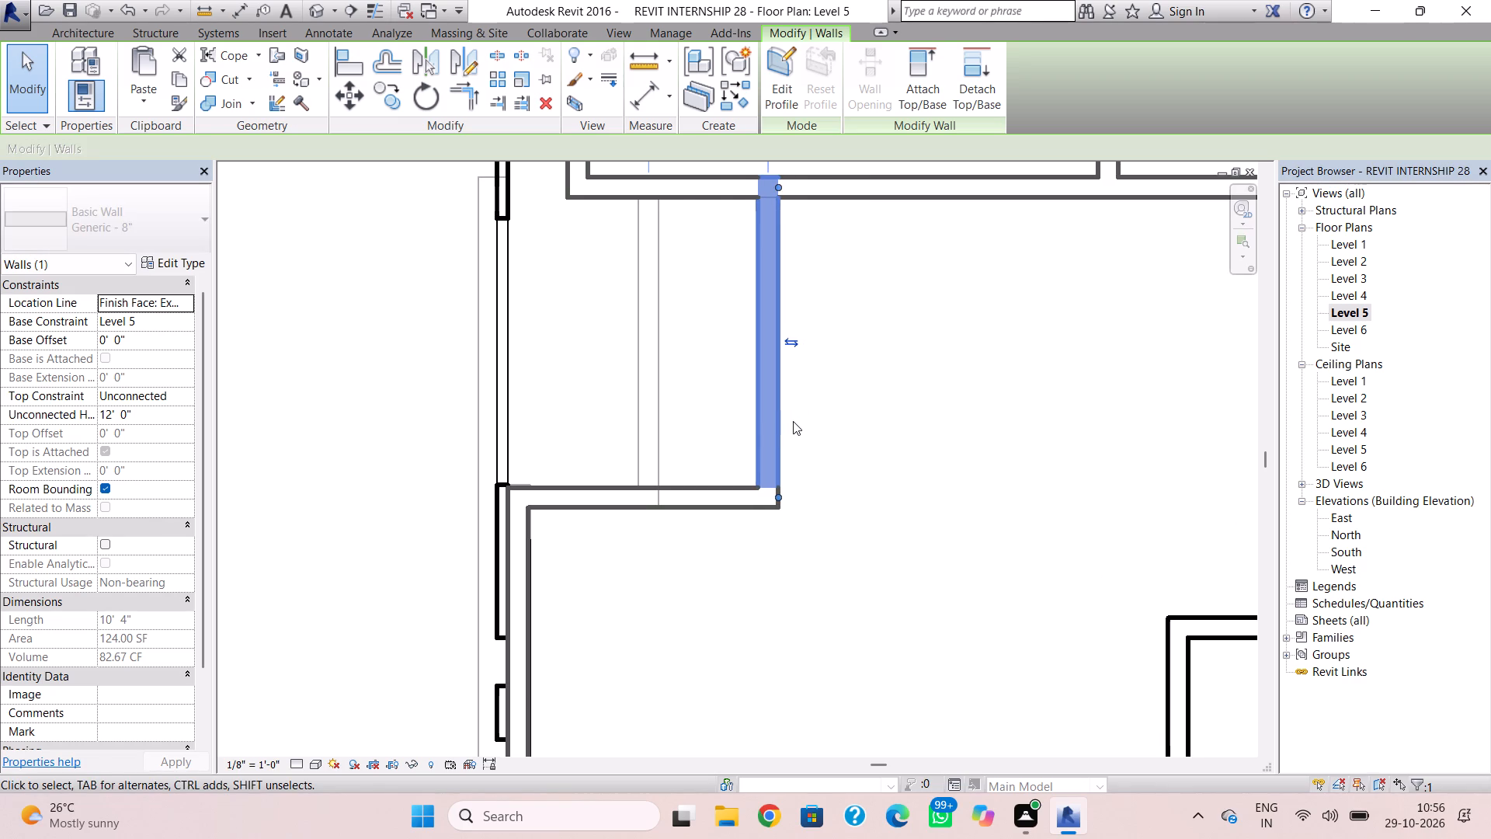
key(Left)
key(Left)
key(Left)
key(Left)
key(Left)
key(Left)
key(Left)
key(Left)
key(Left)
key(Left)
key(Left)
key(Left)
key(Left)
key(Left)
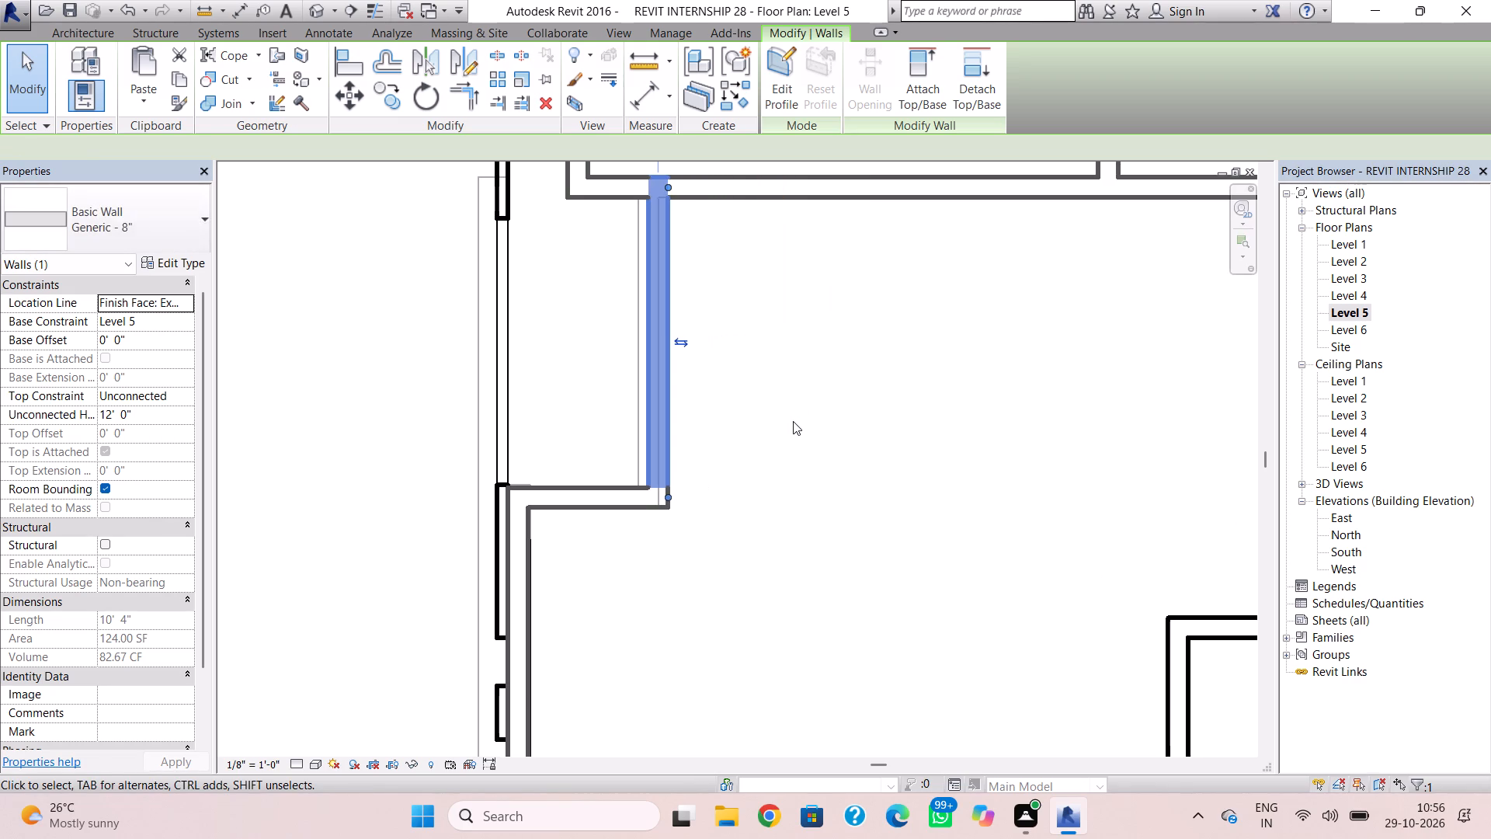
key(Left)
key(Left)
click(793, 421)
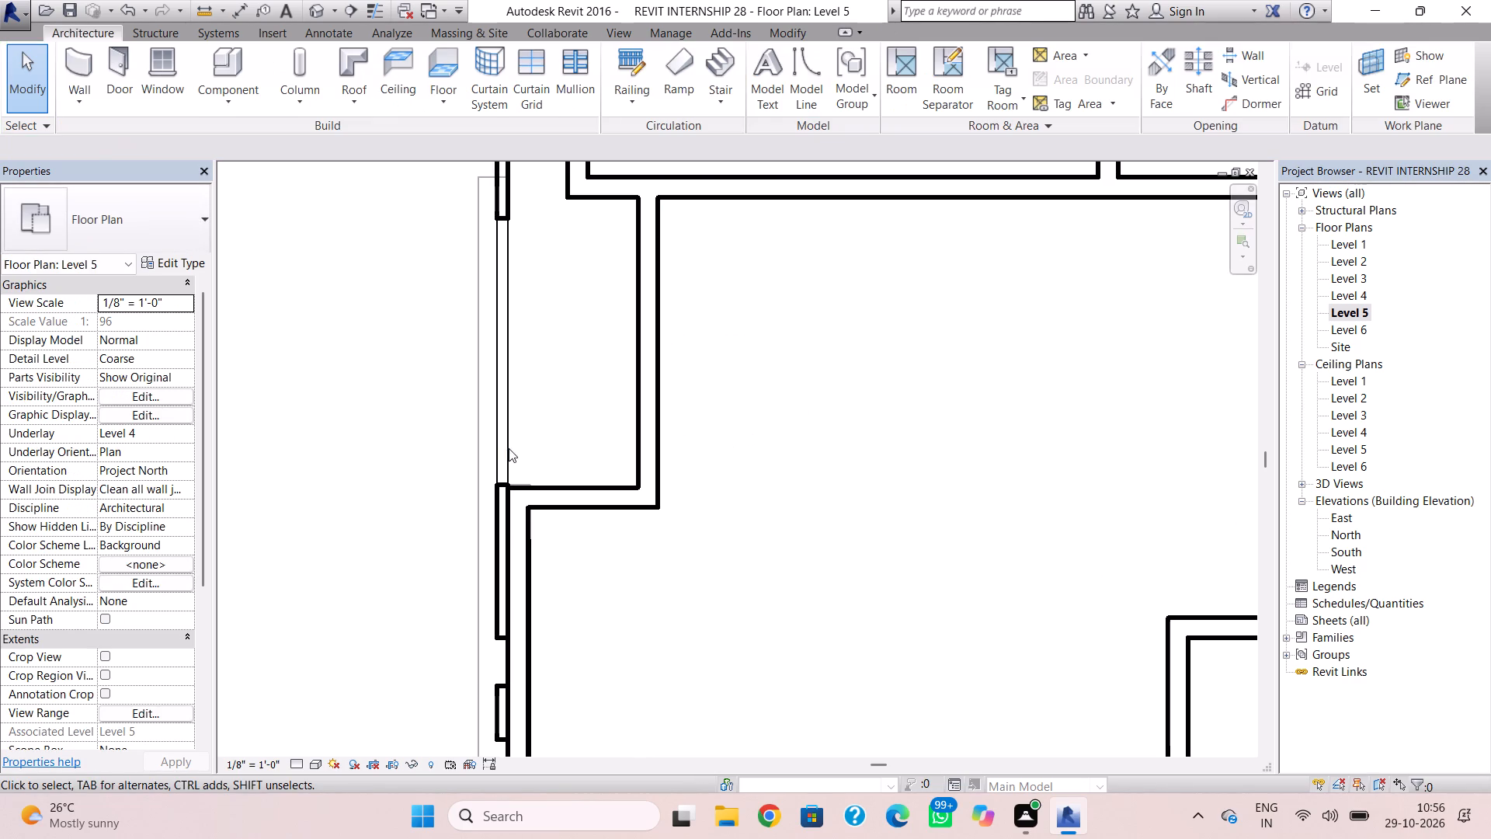
Examine the left facade's recessed openings across all floors in the 3D view.
click(315, 11)
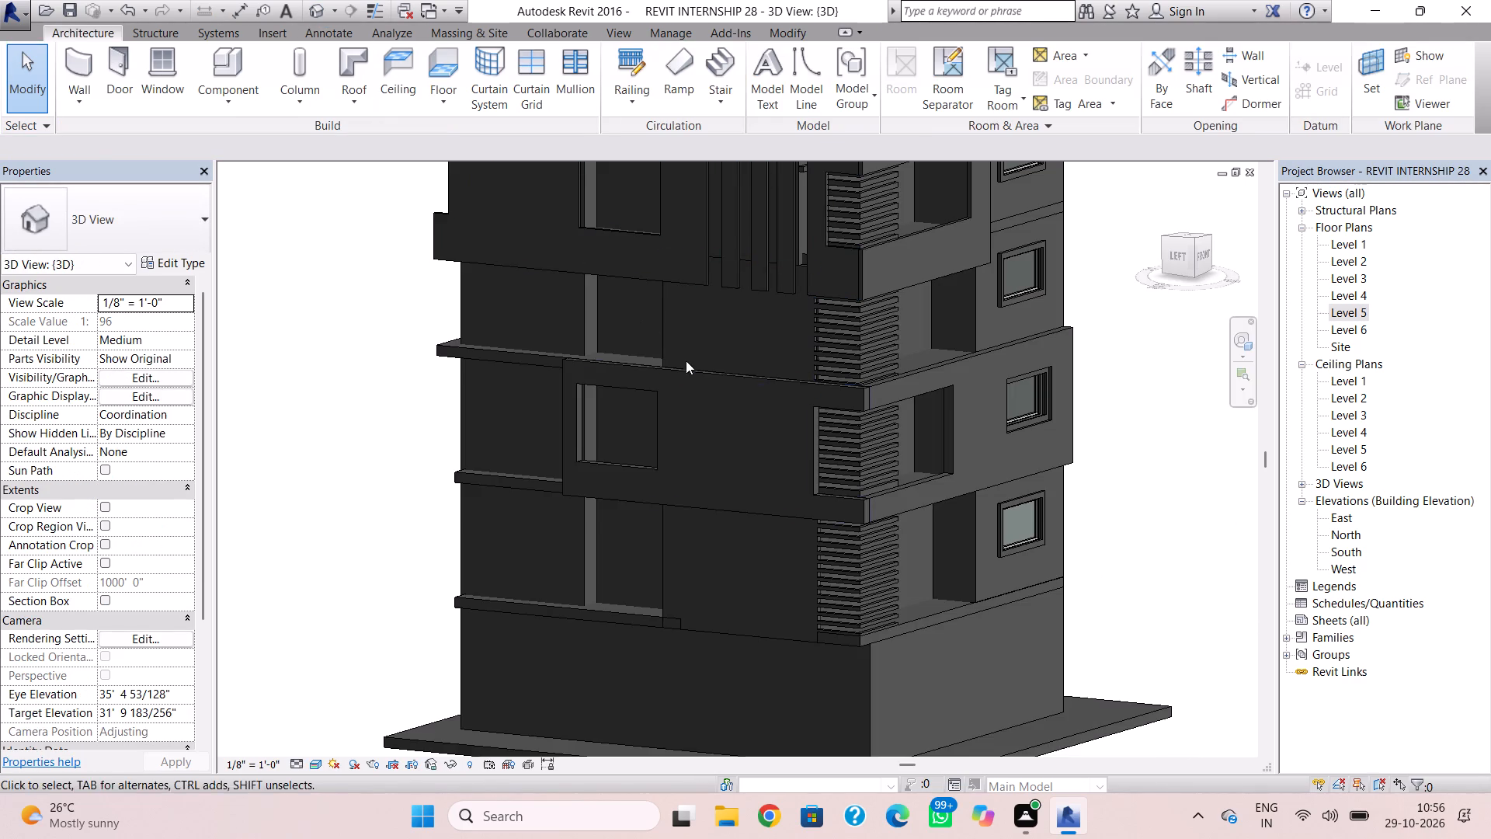
middle_drag(700, 496, 725, 663)
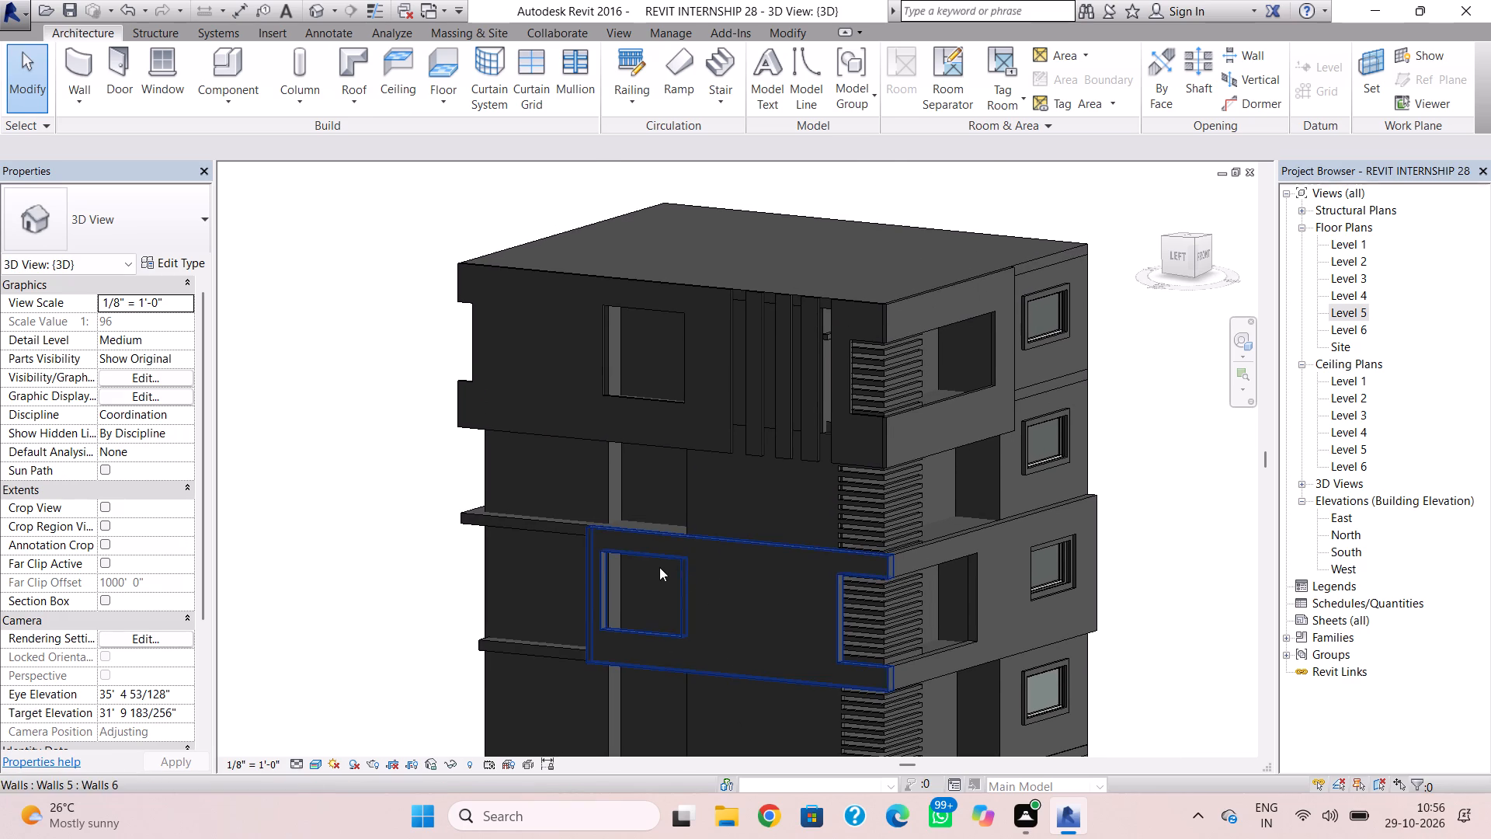
scroll(652, 564, down, 1)
middle_drag(653, 563, 697, 510)
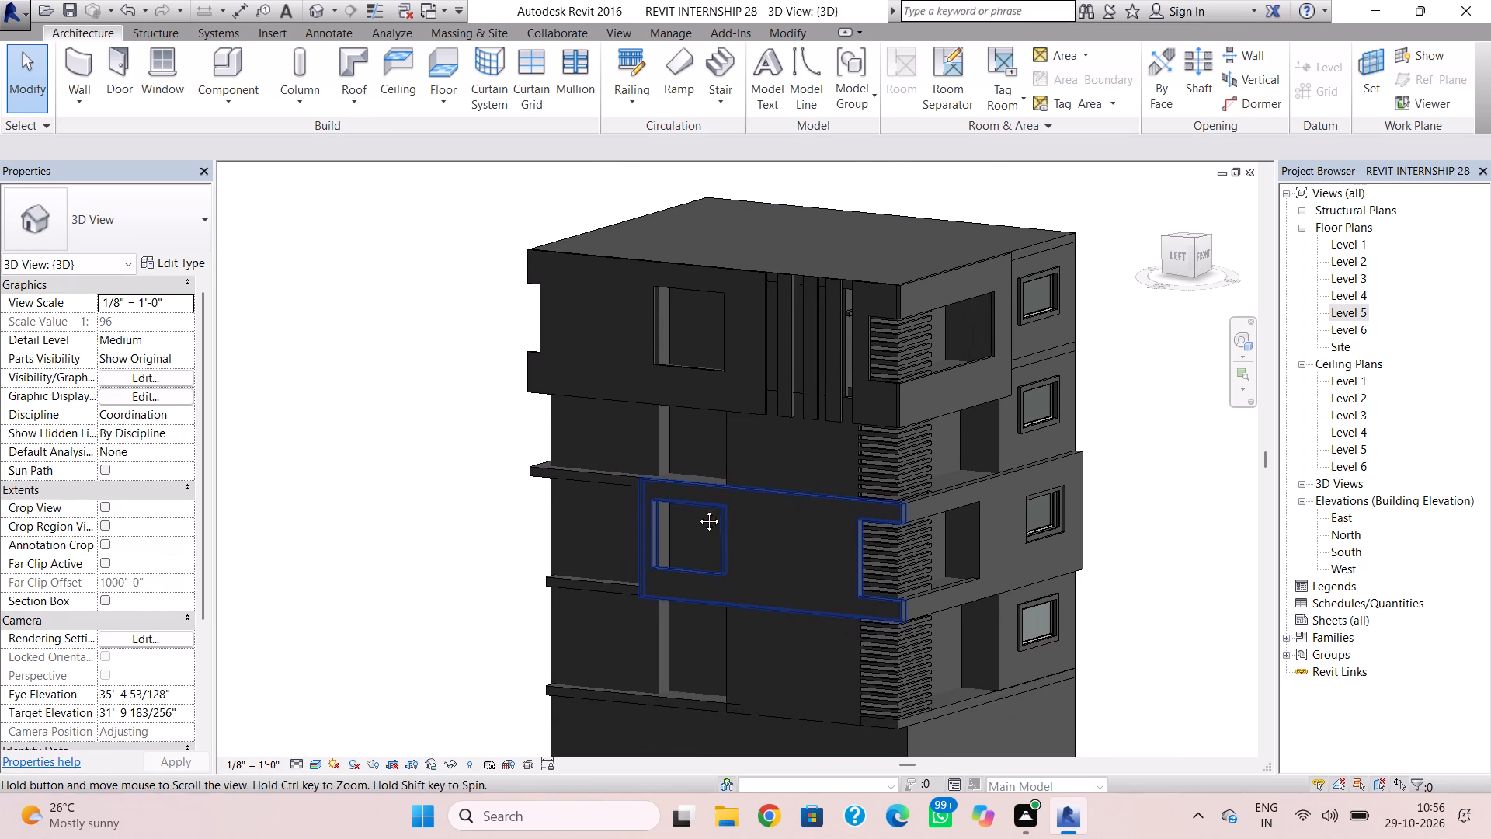
middle_drag(697, 510, 698, 510)
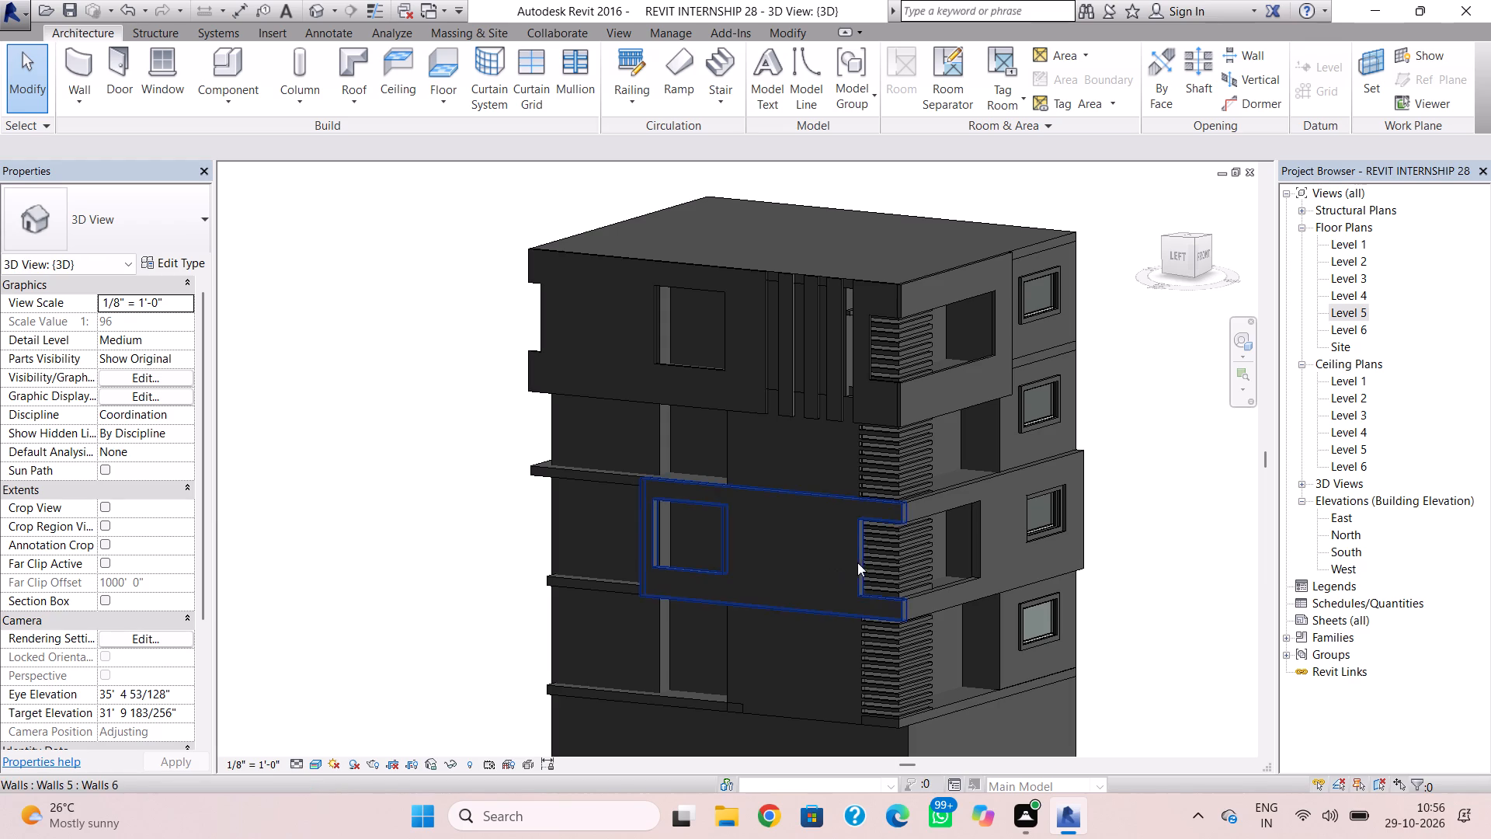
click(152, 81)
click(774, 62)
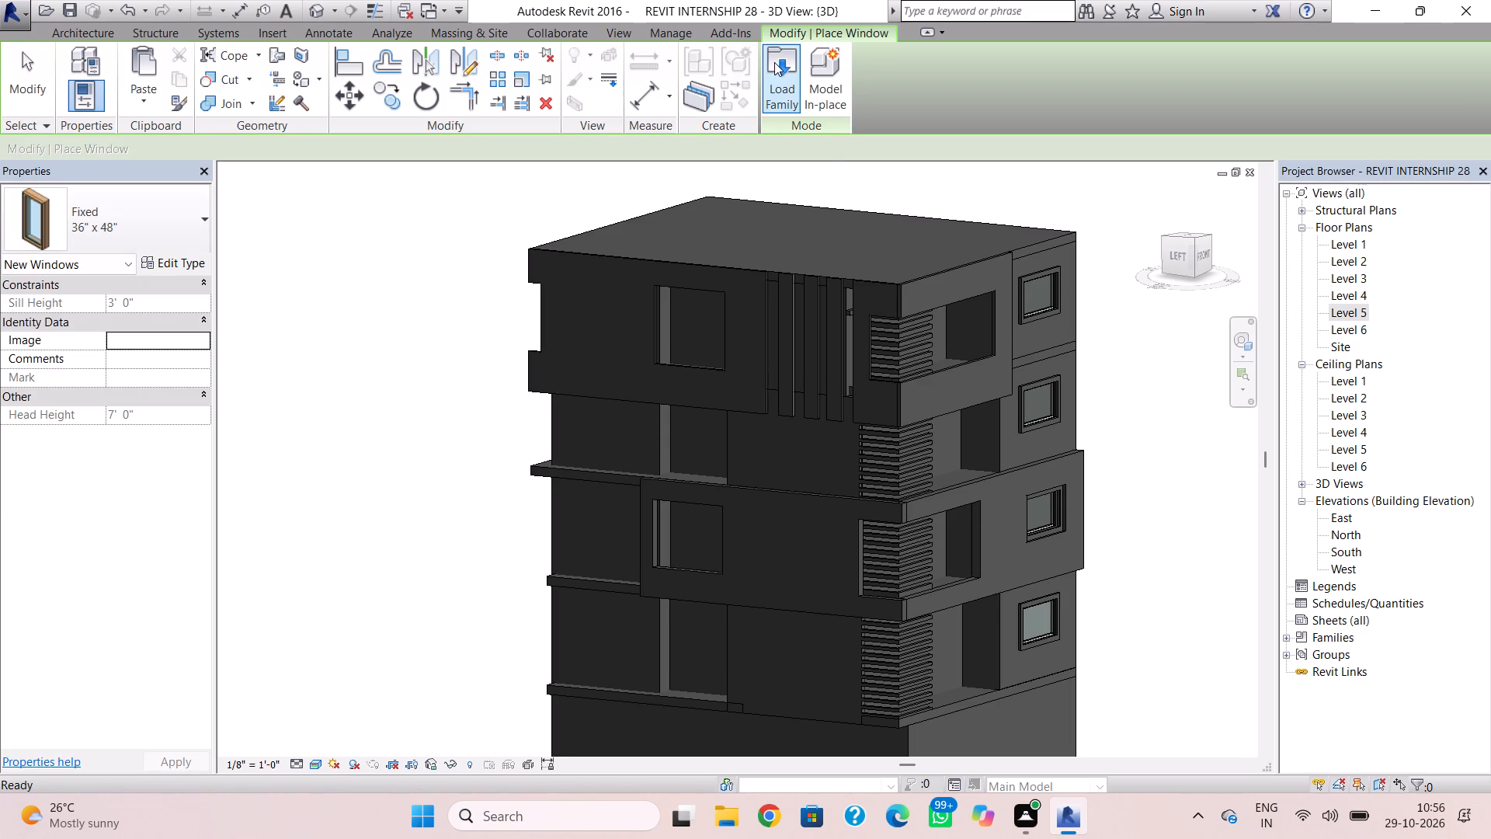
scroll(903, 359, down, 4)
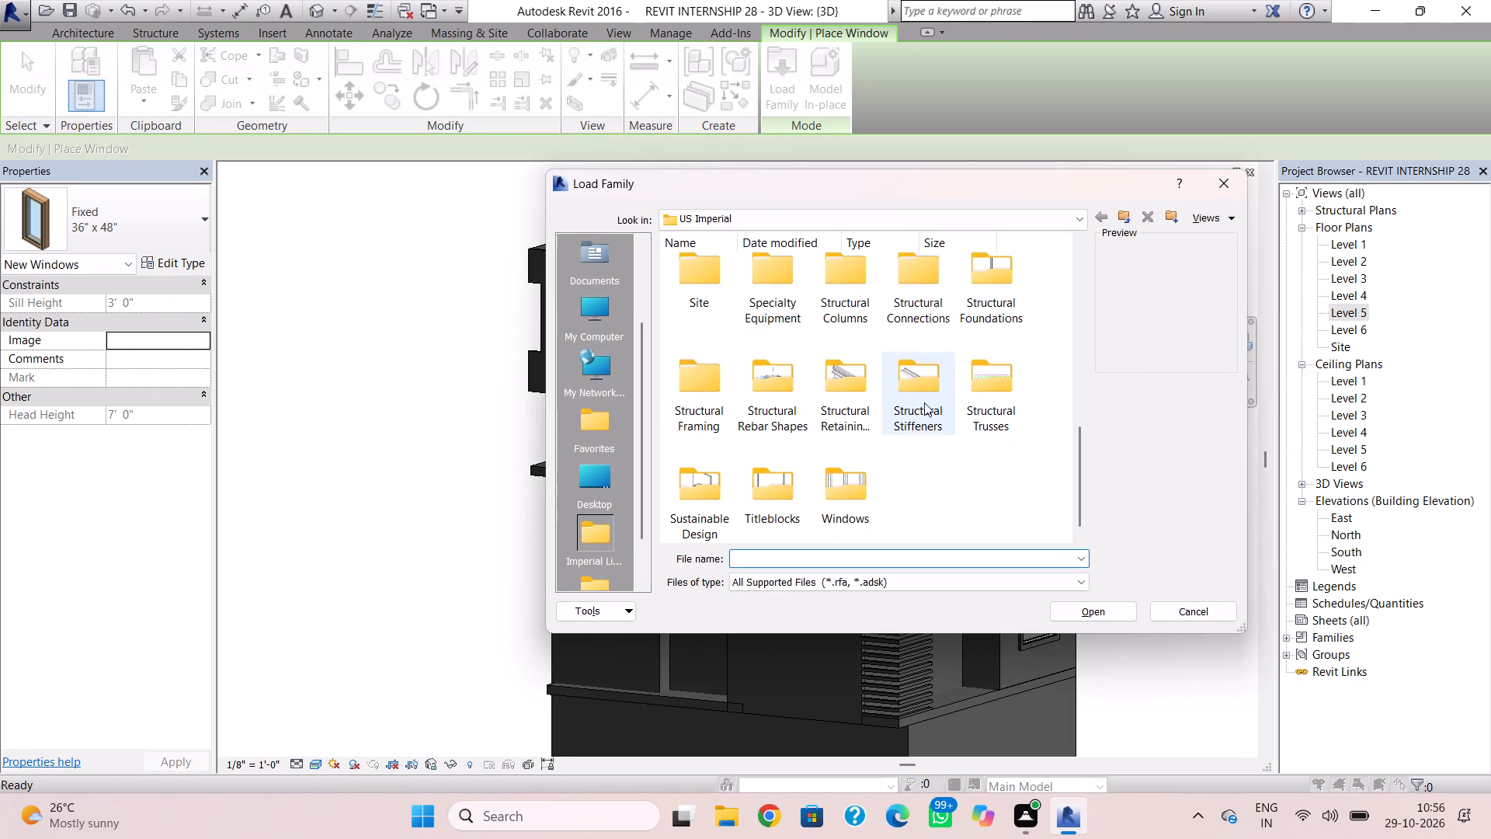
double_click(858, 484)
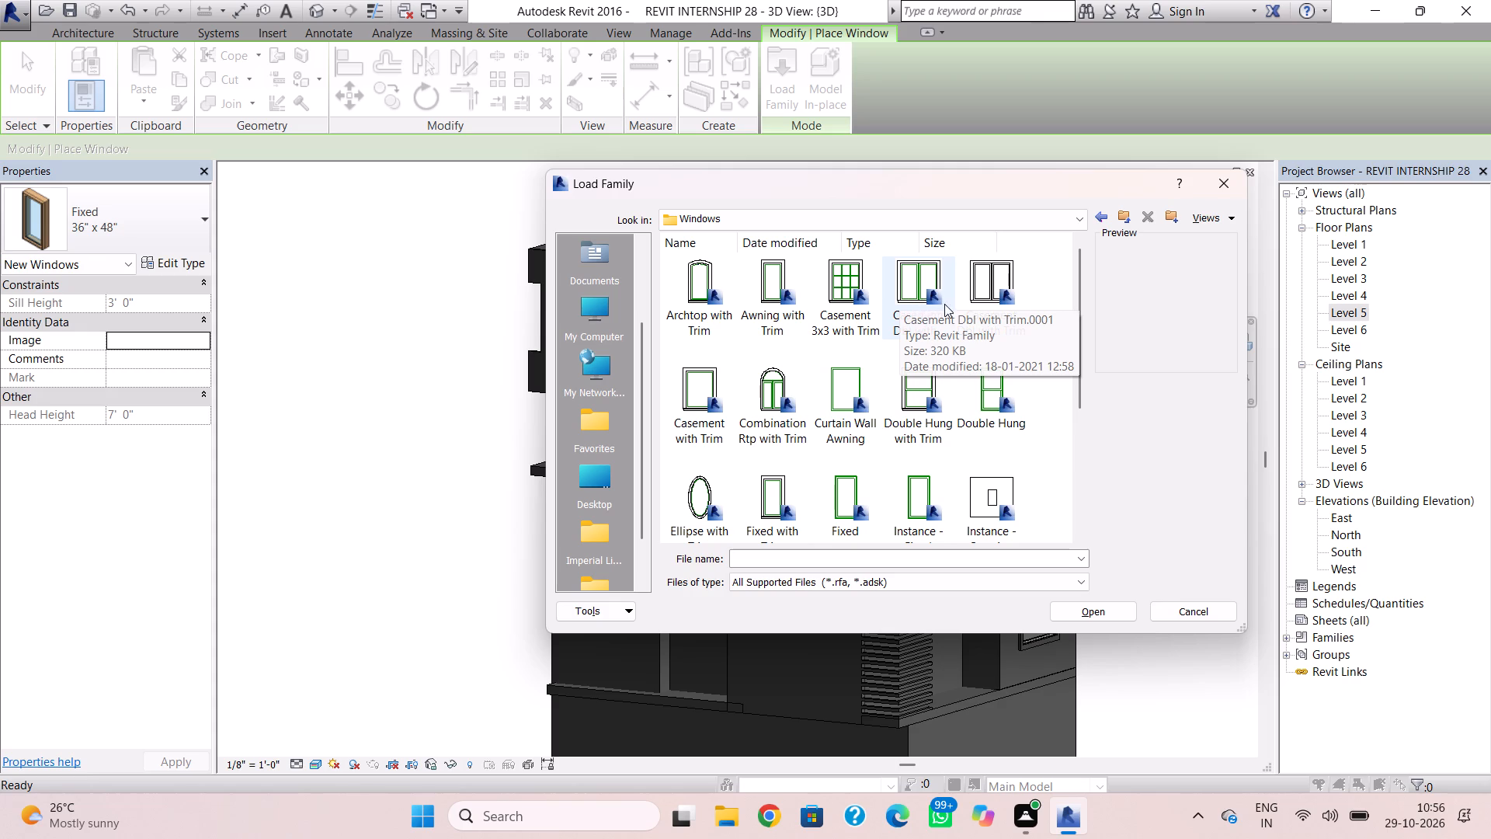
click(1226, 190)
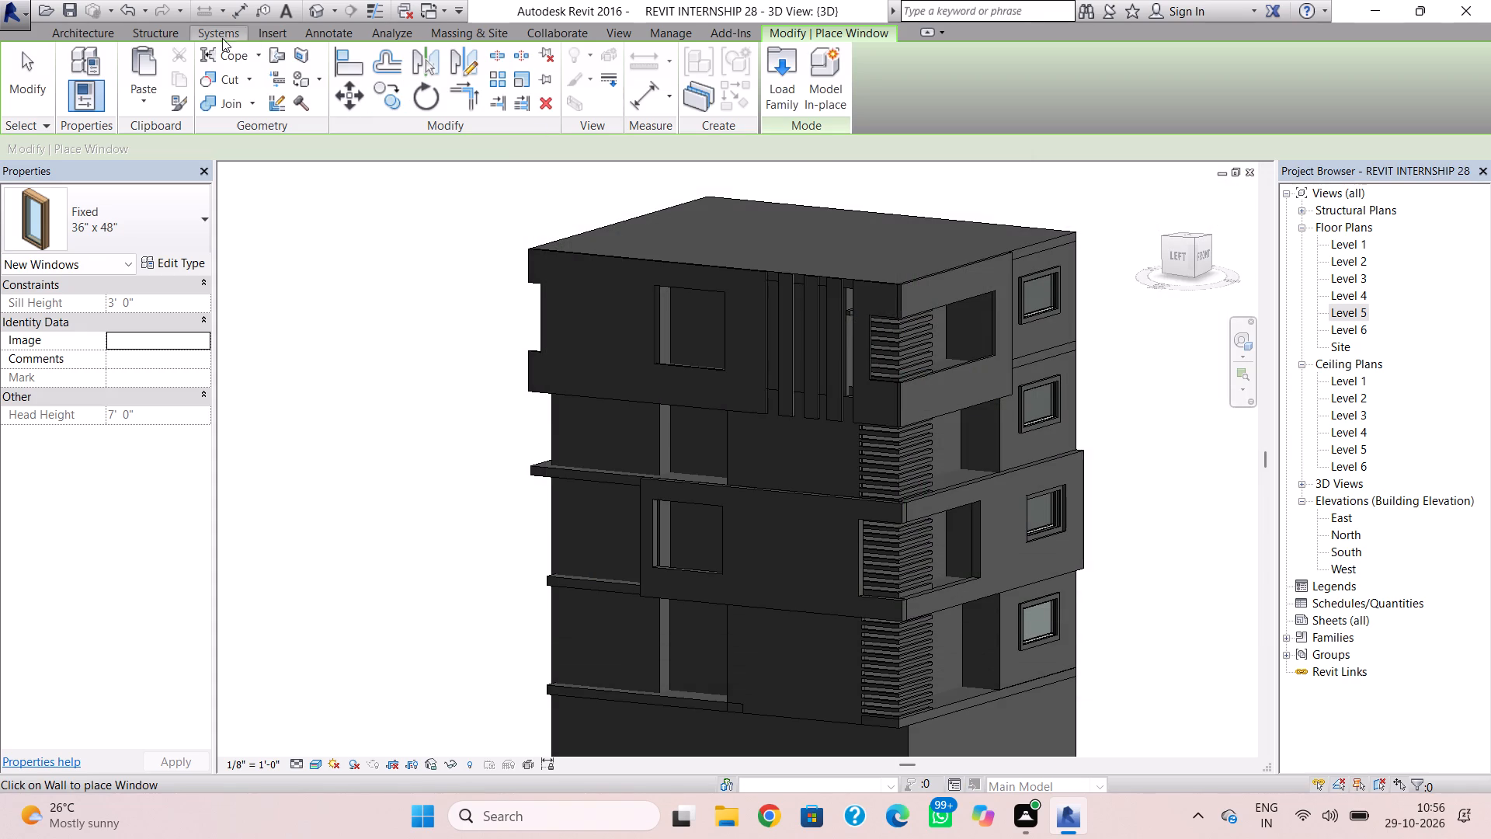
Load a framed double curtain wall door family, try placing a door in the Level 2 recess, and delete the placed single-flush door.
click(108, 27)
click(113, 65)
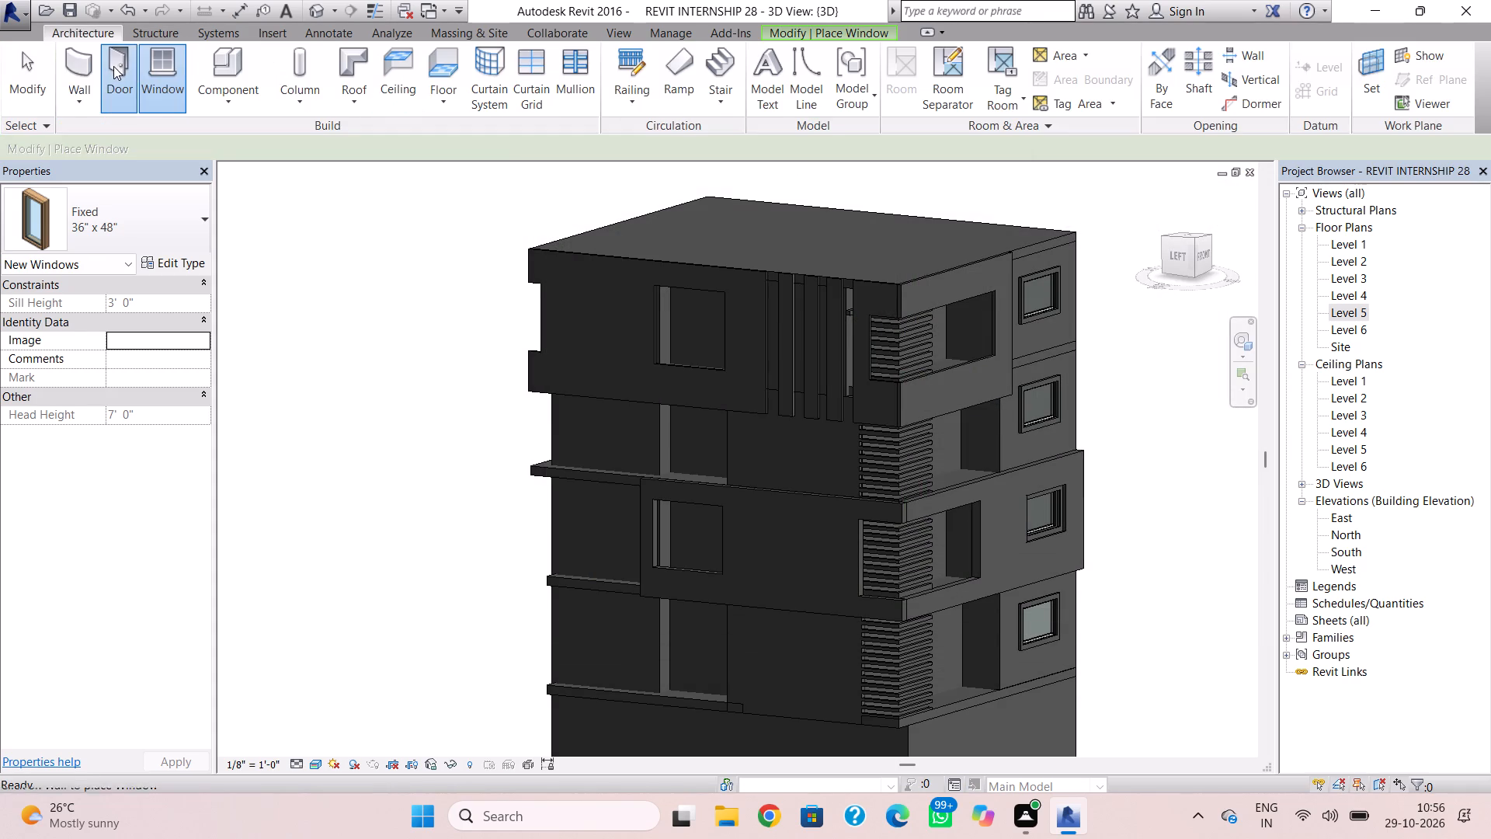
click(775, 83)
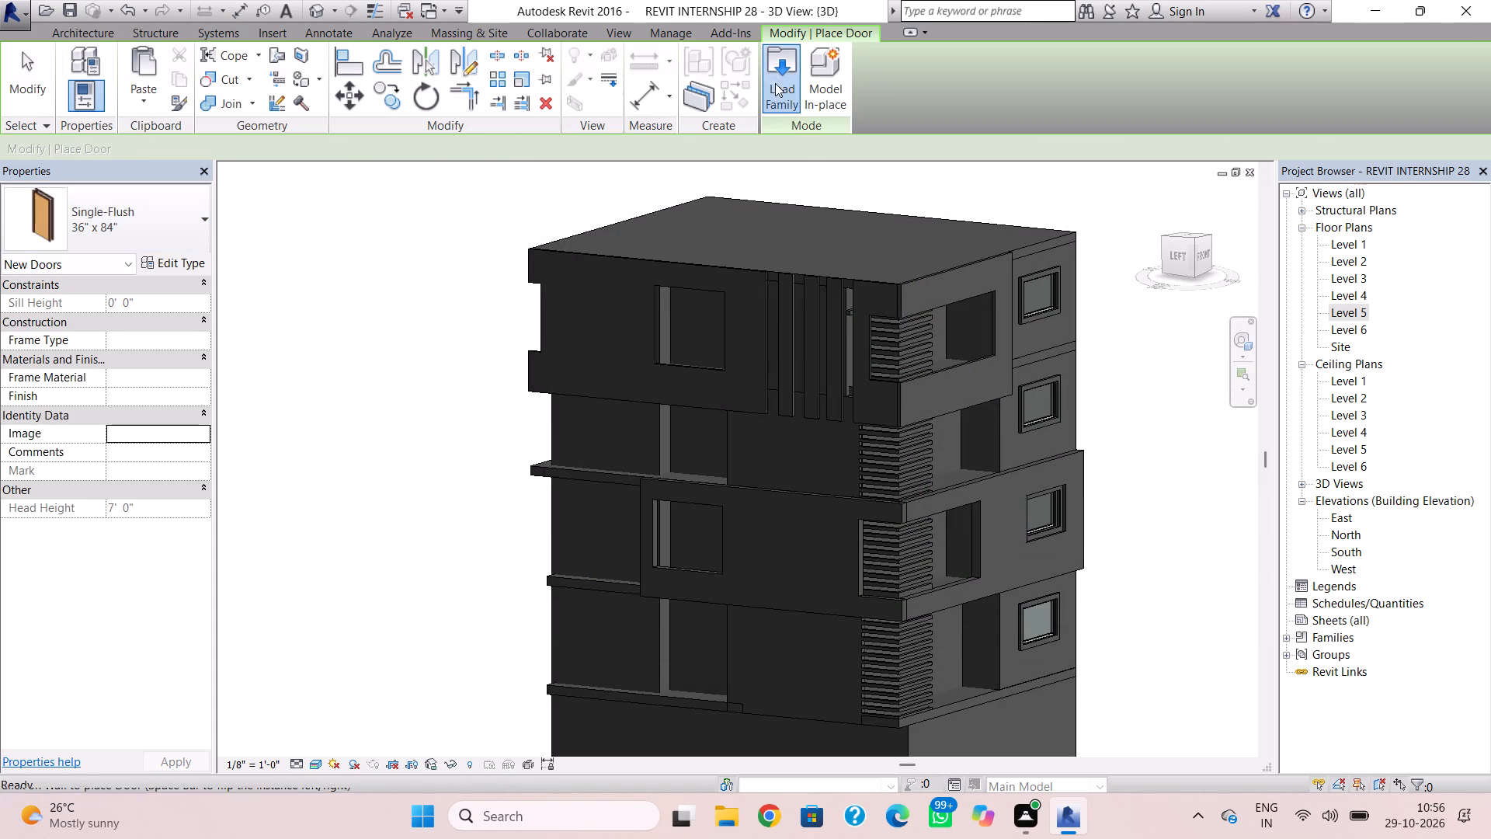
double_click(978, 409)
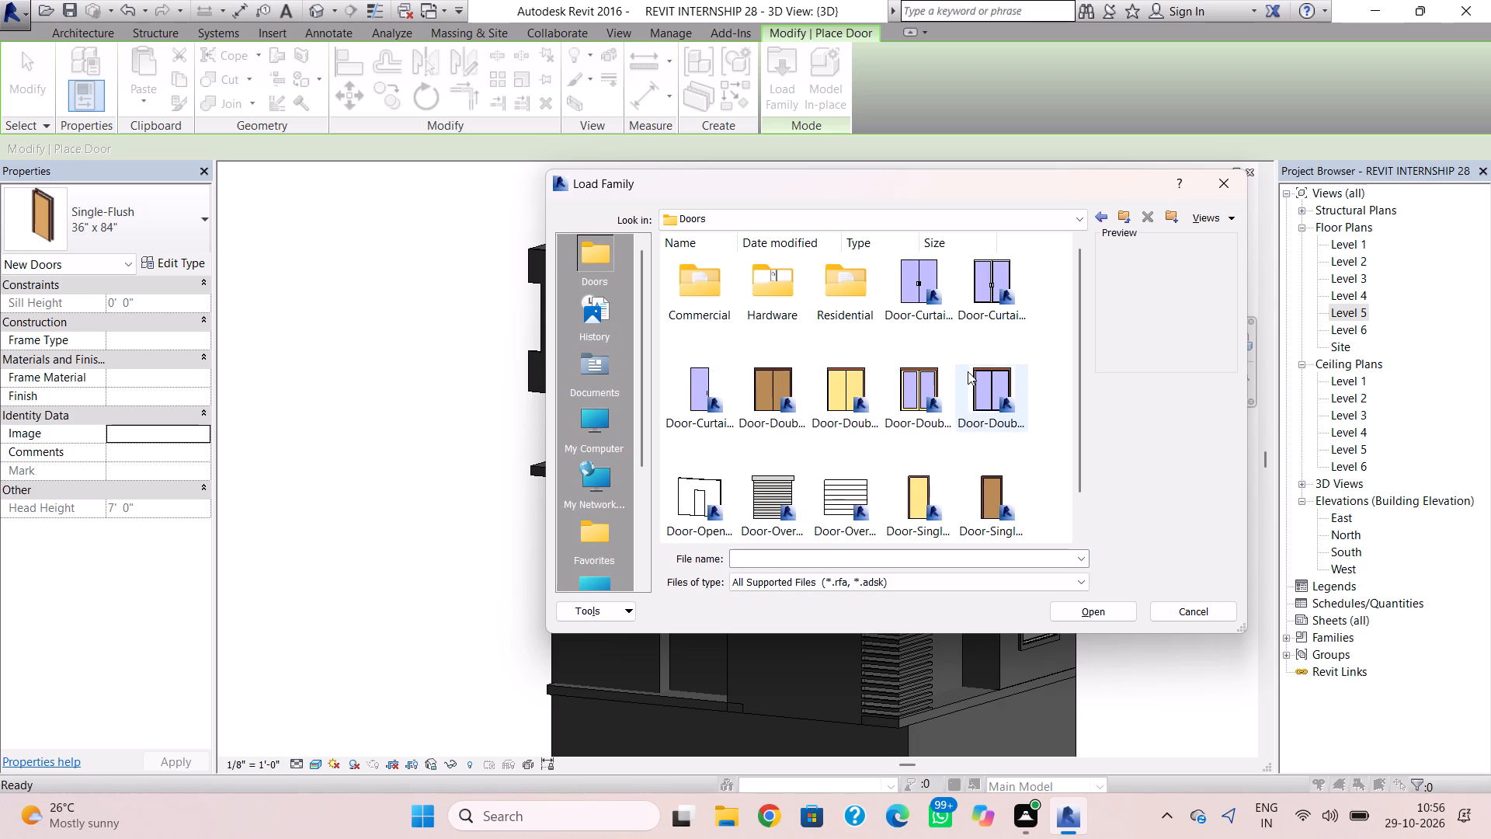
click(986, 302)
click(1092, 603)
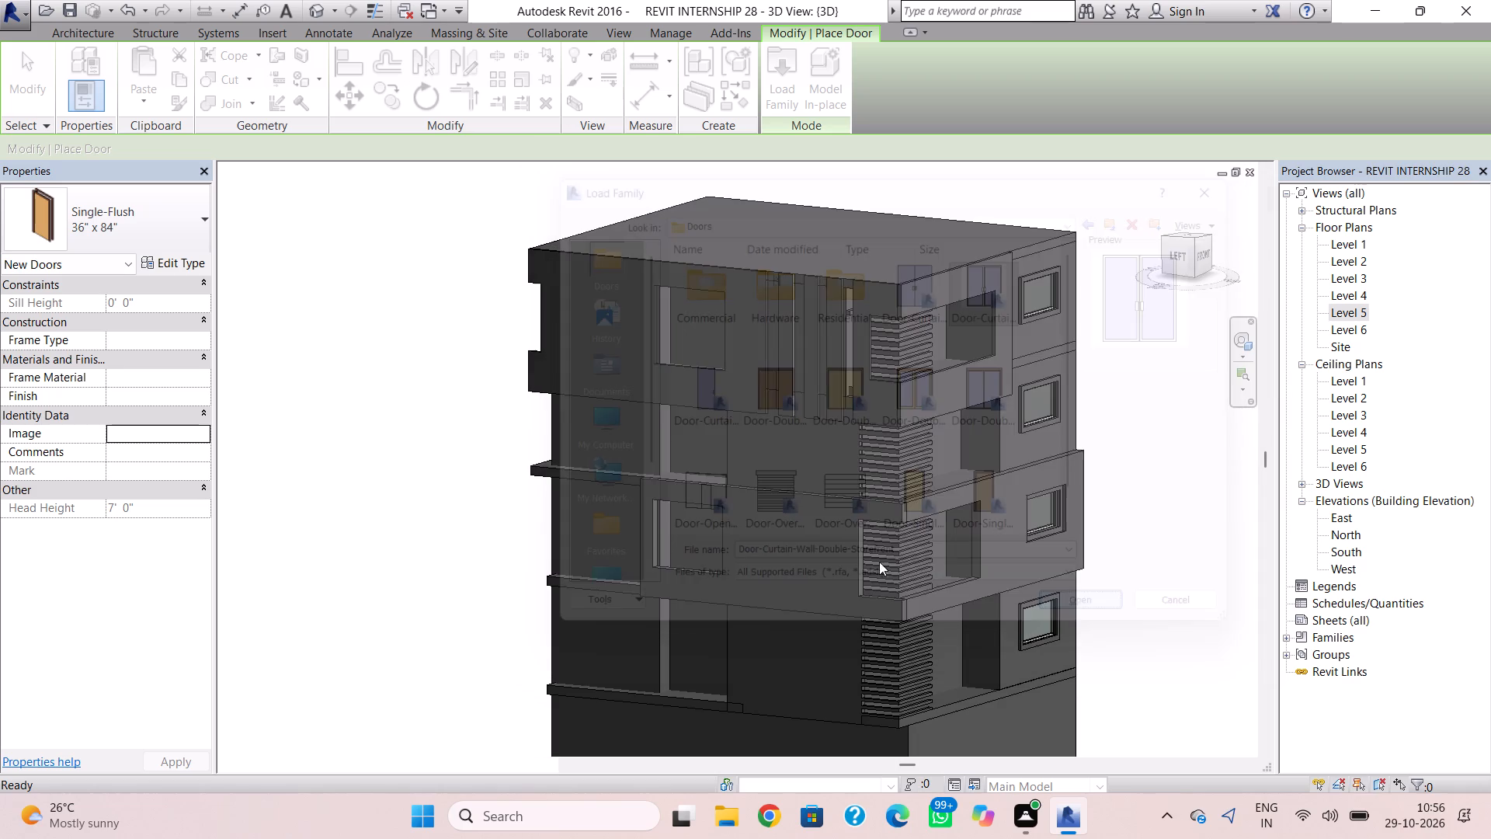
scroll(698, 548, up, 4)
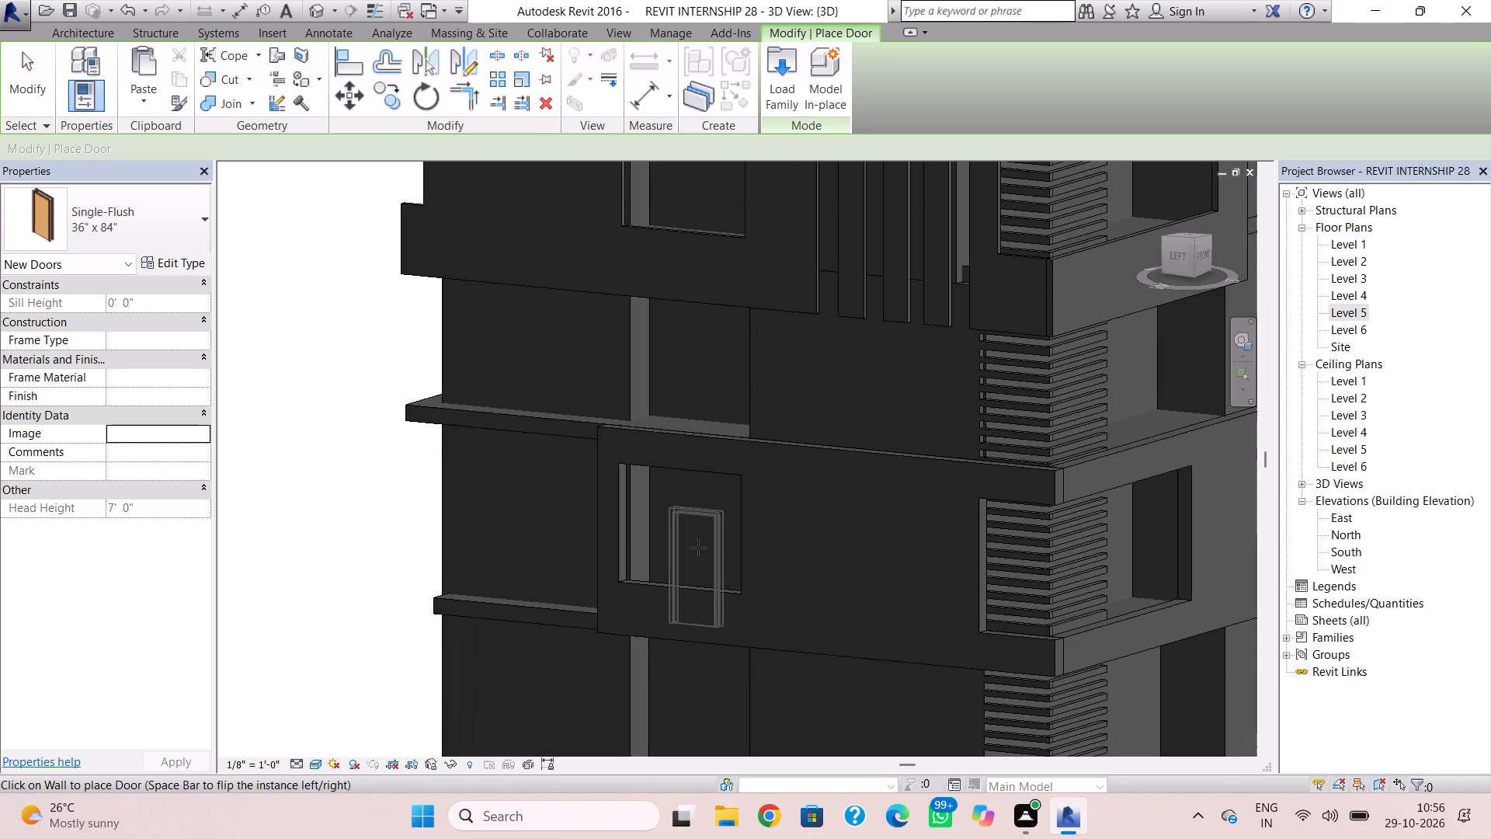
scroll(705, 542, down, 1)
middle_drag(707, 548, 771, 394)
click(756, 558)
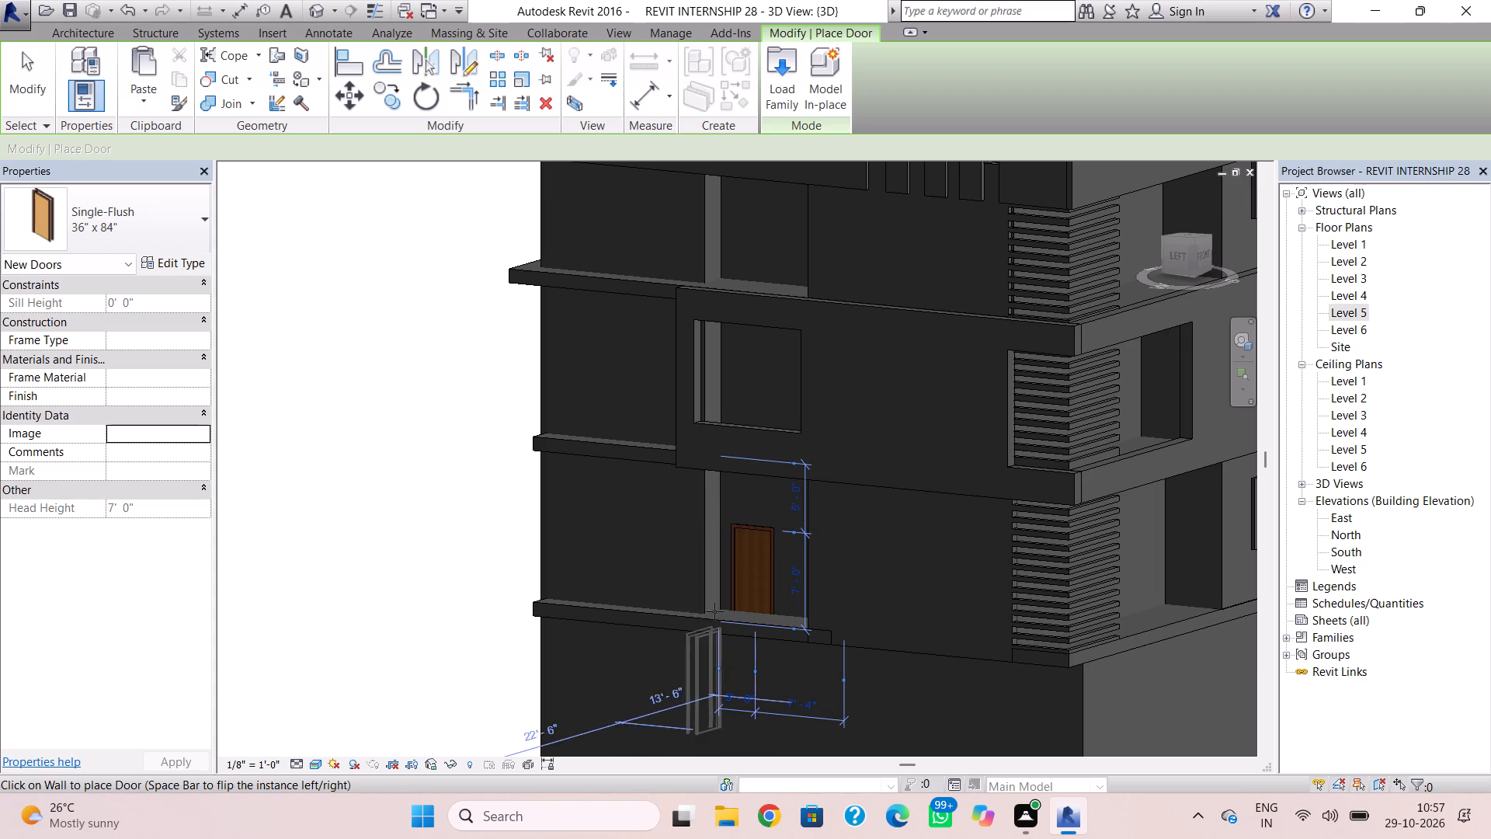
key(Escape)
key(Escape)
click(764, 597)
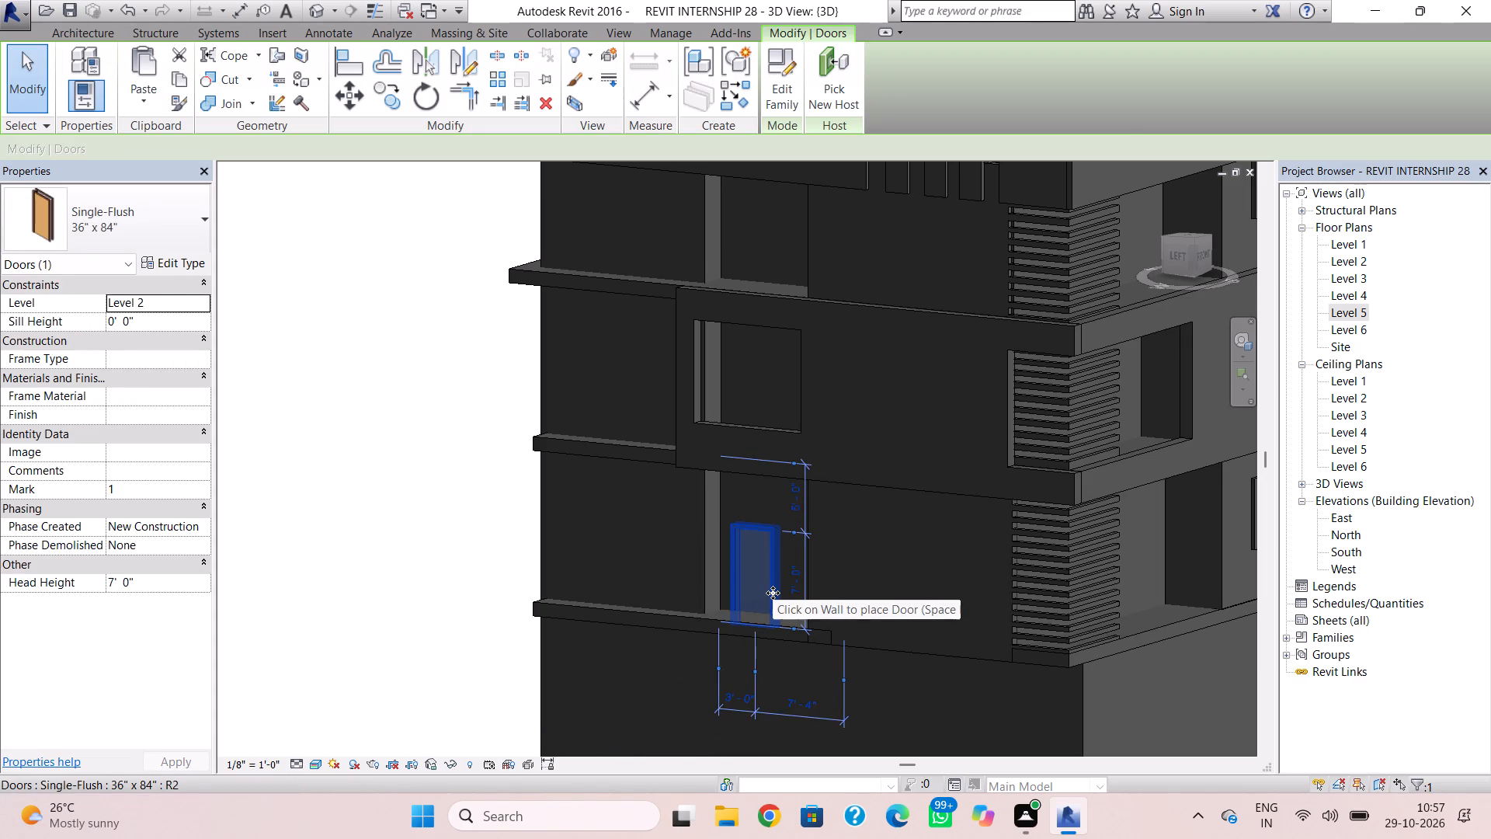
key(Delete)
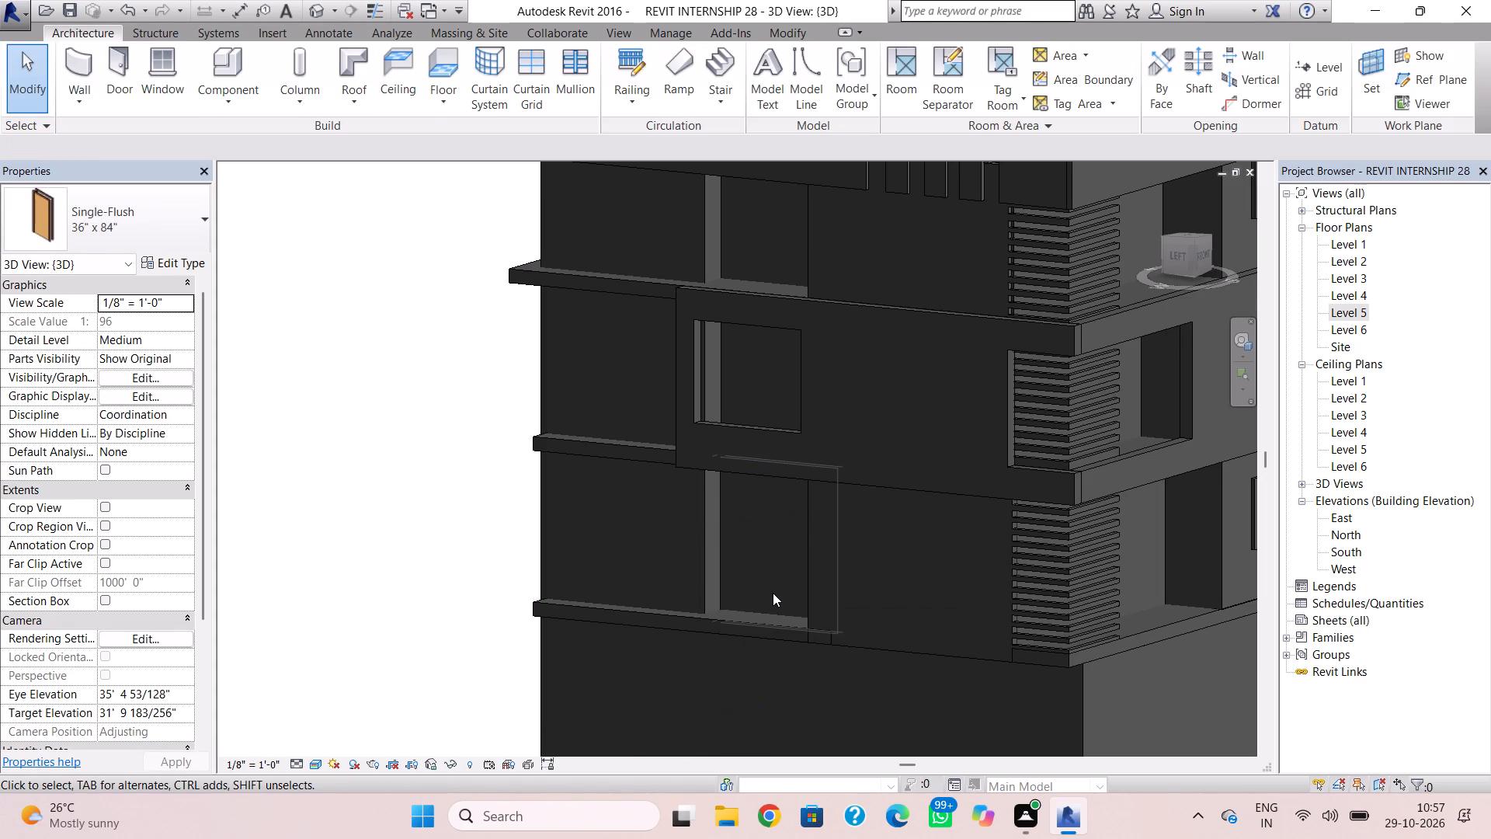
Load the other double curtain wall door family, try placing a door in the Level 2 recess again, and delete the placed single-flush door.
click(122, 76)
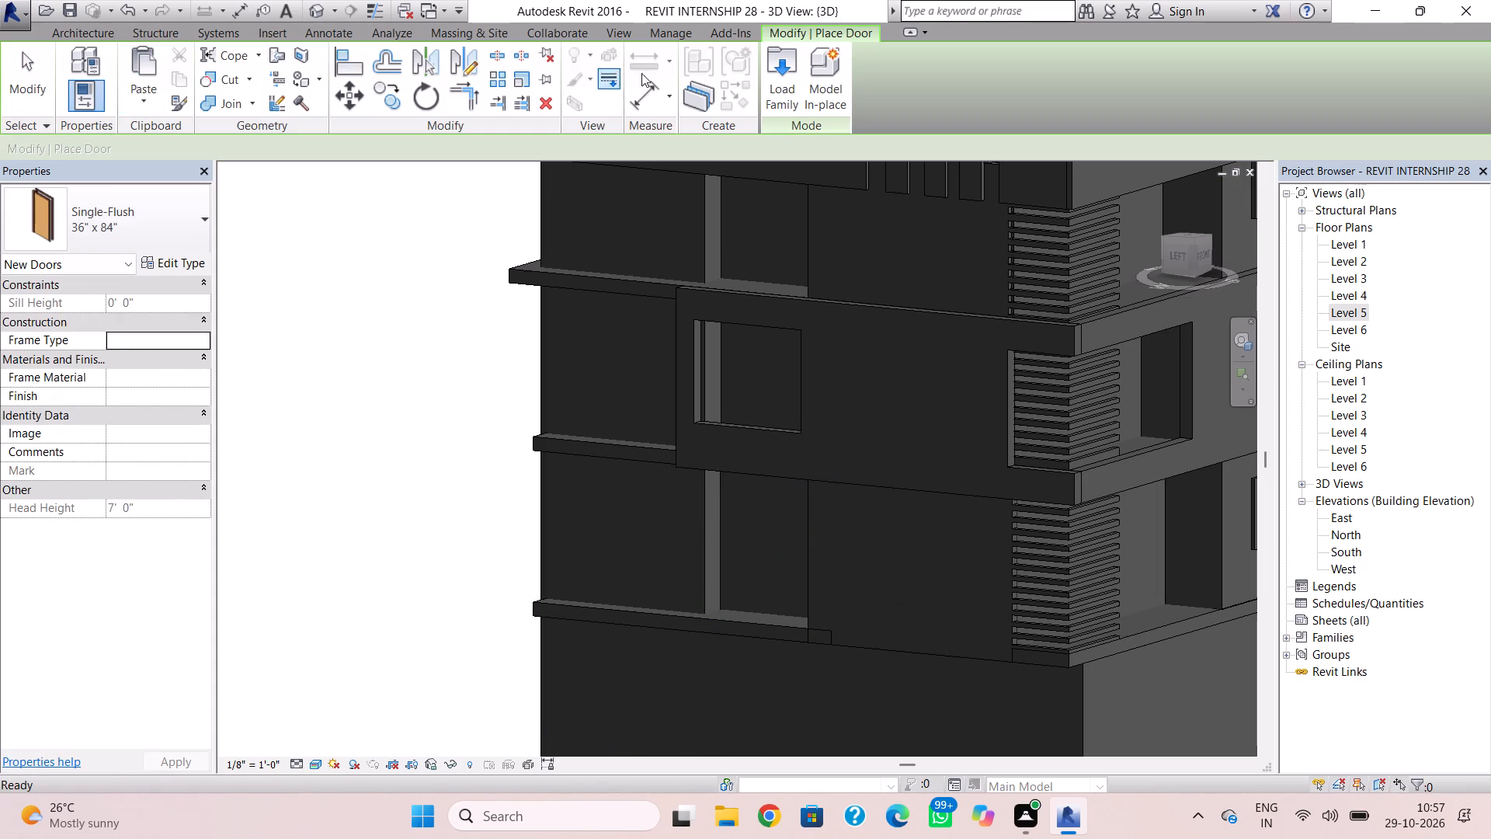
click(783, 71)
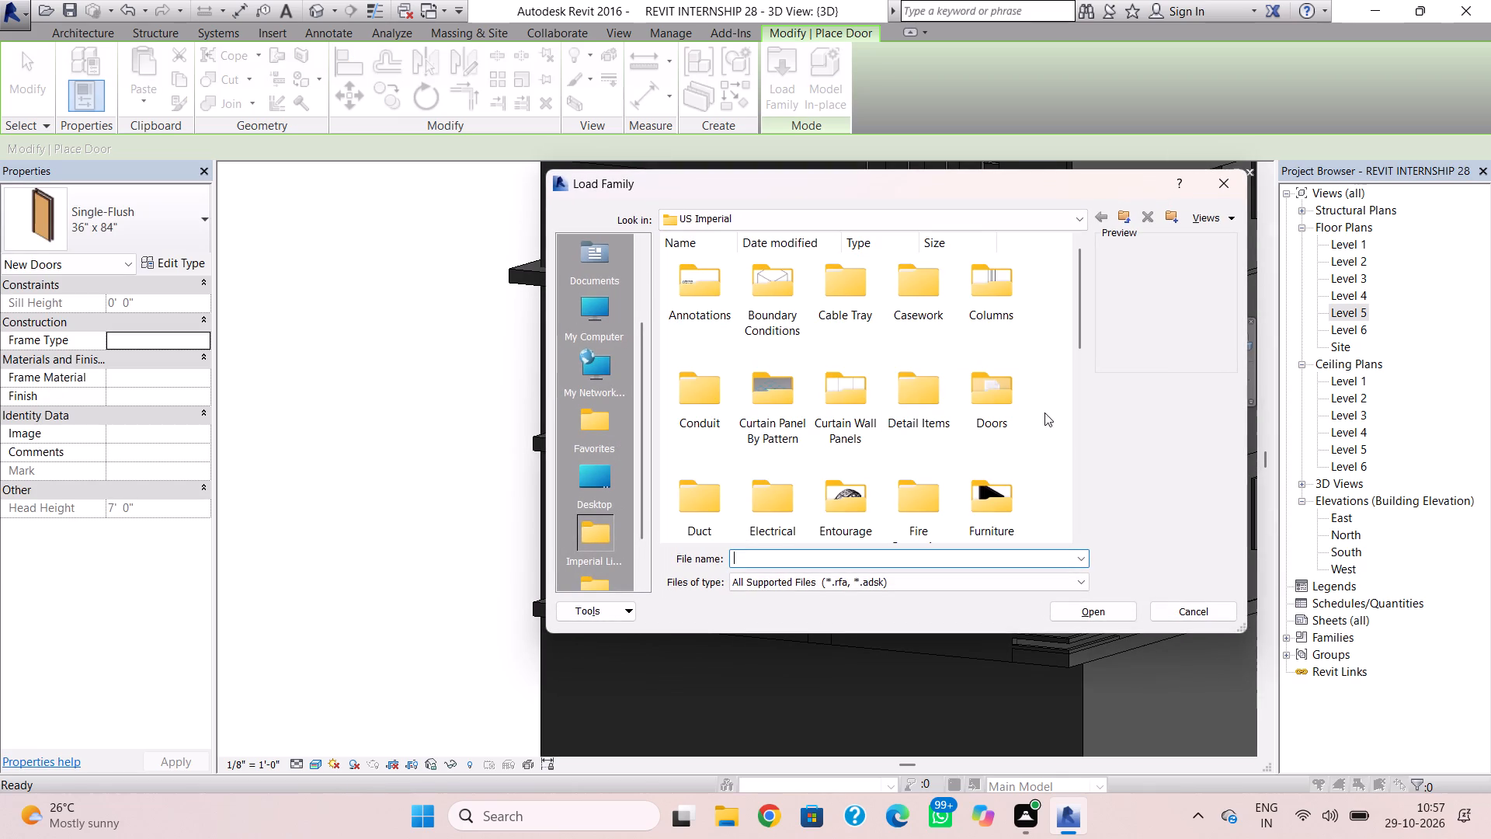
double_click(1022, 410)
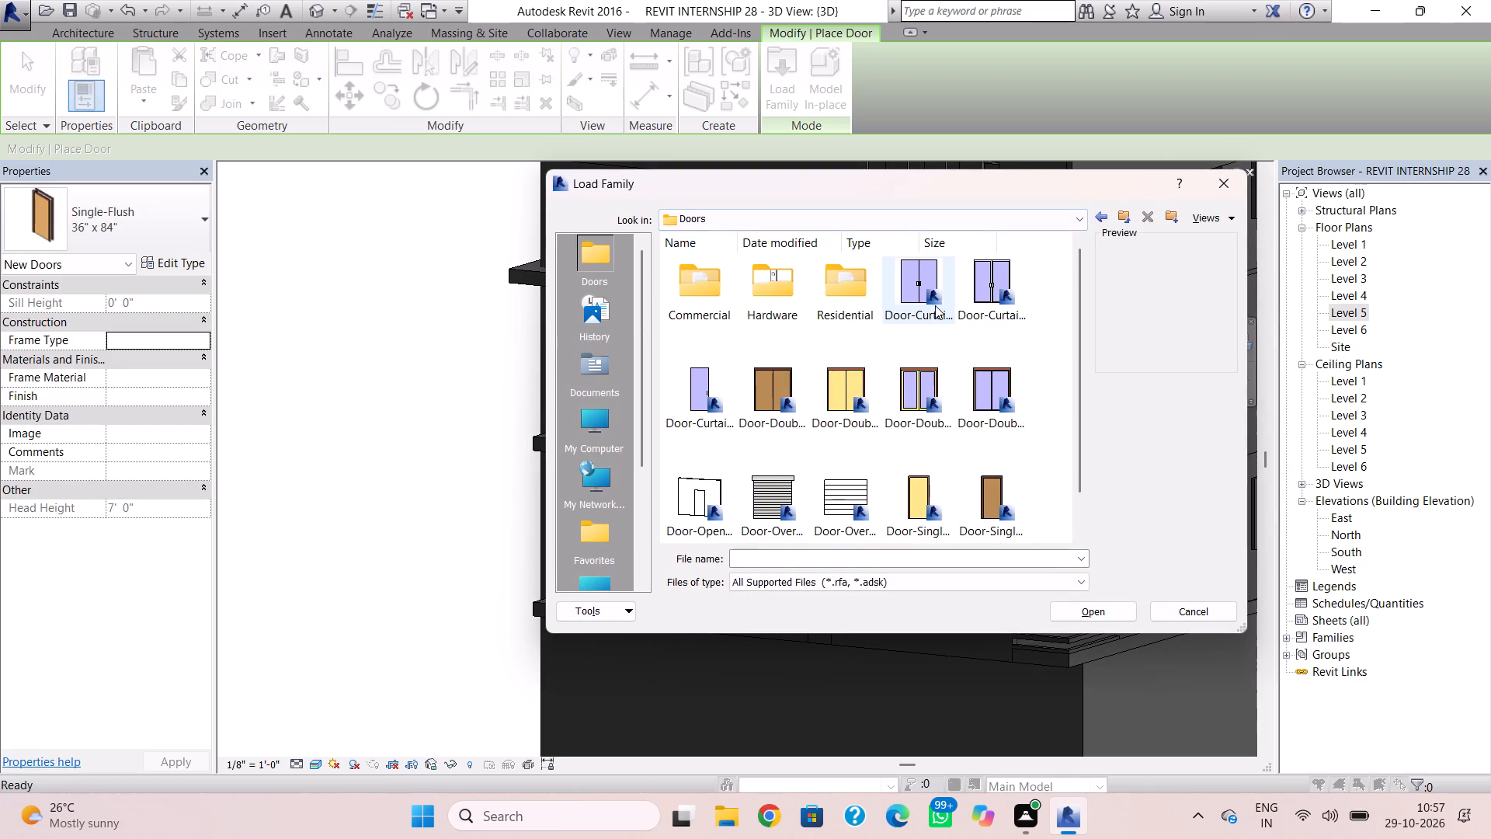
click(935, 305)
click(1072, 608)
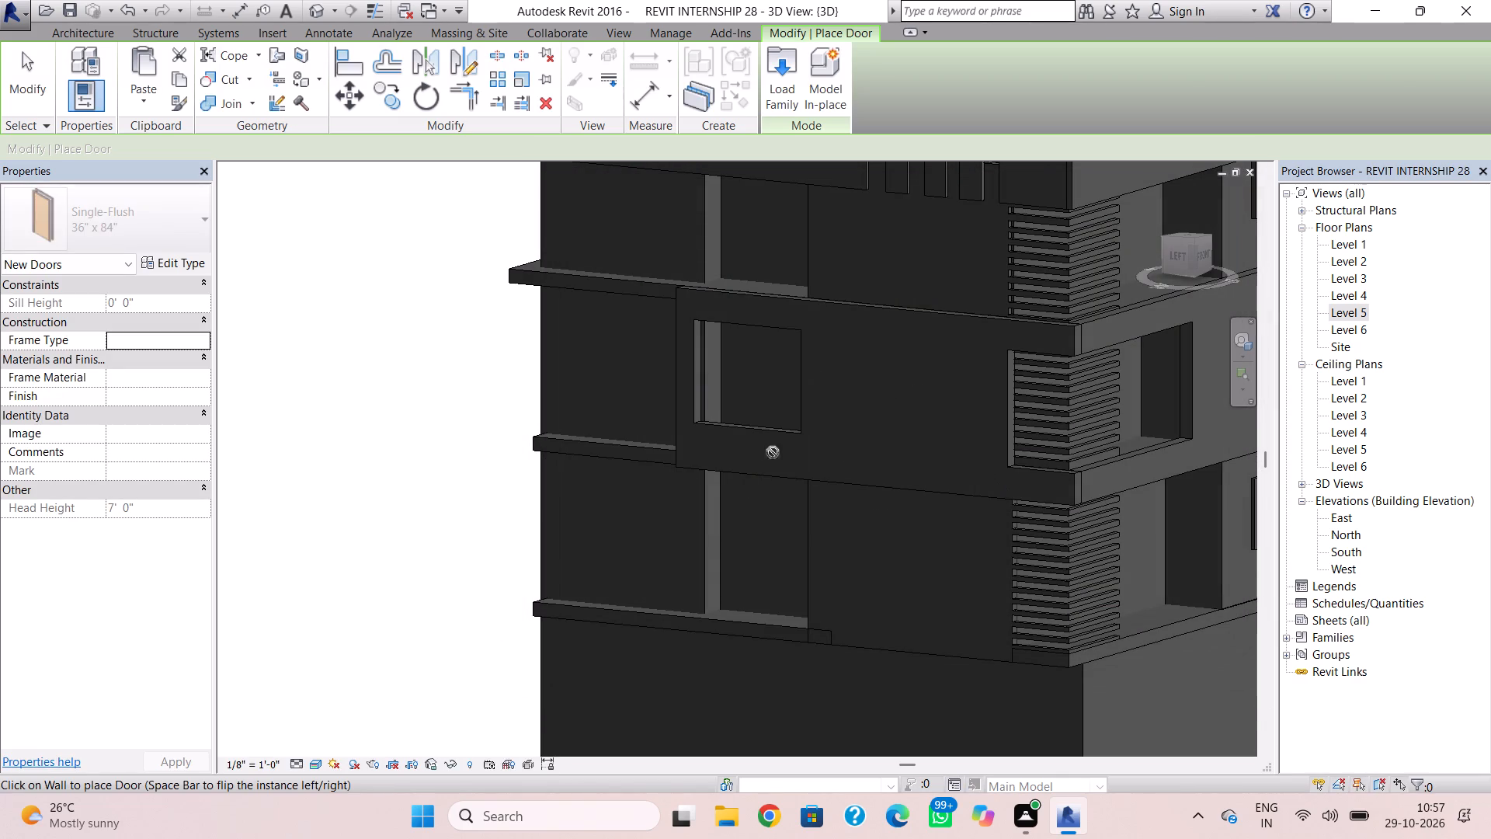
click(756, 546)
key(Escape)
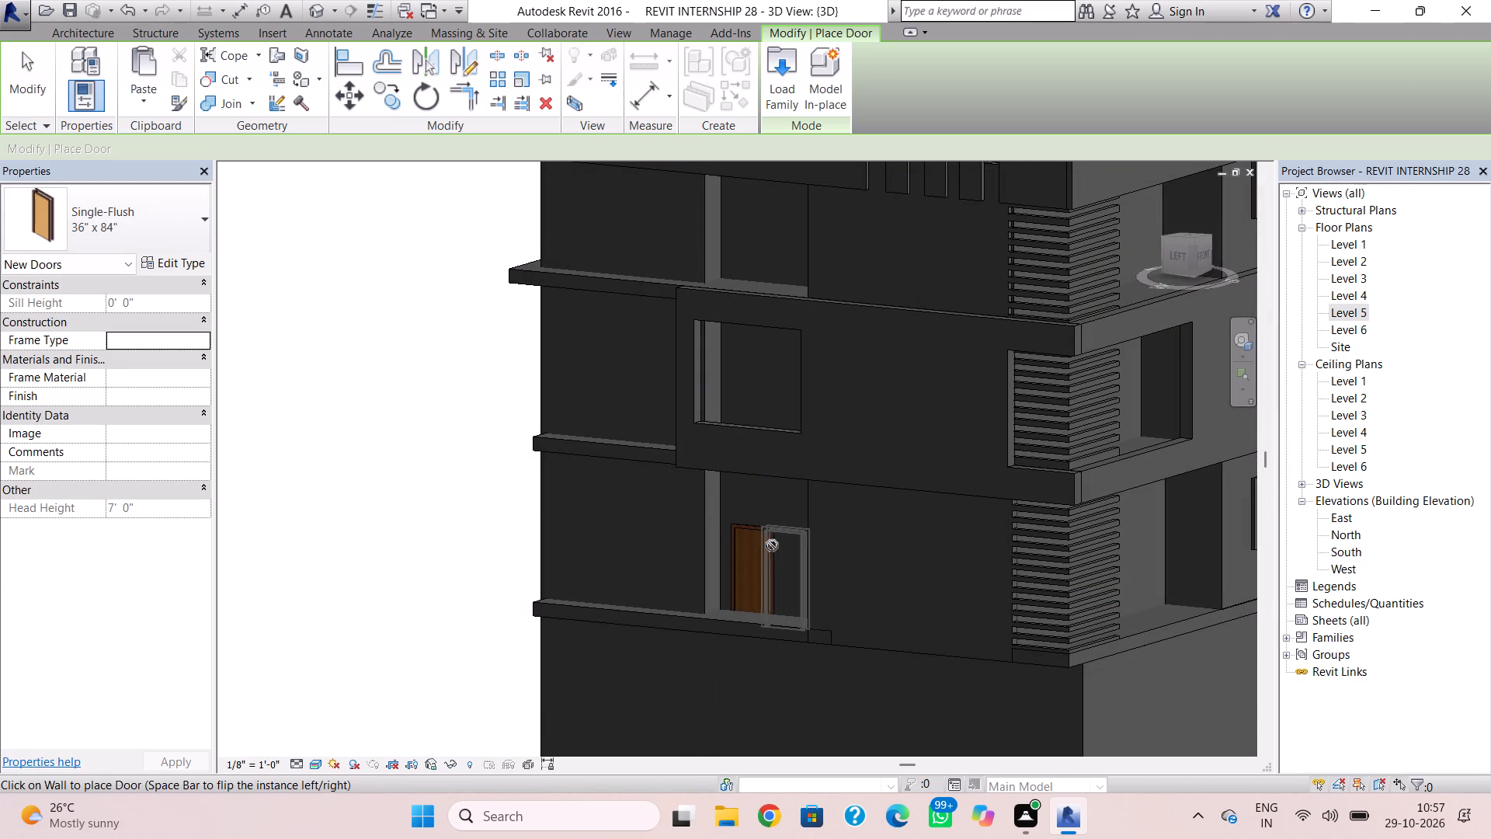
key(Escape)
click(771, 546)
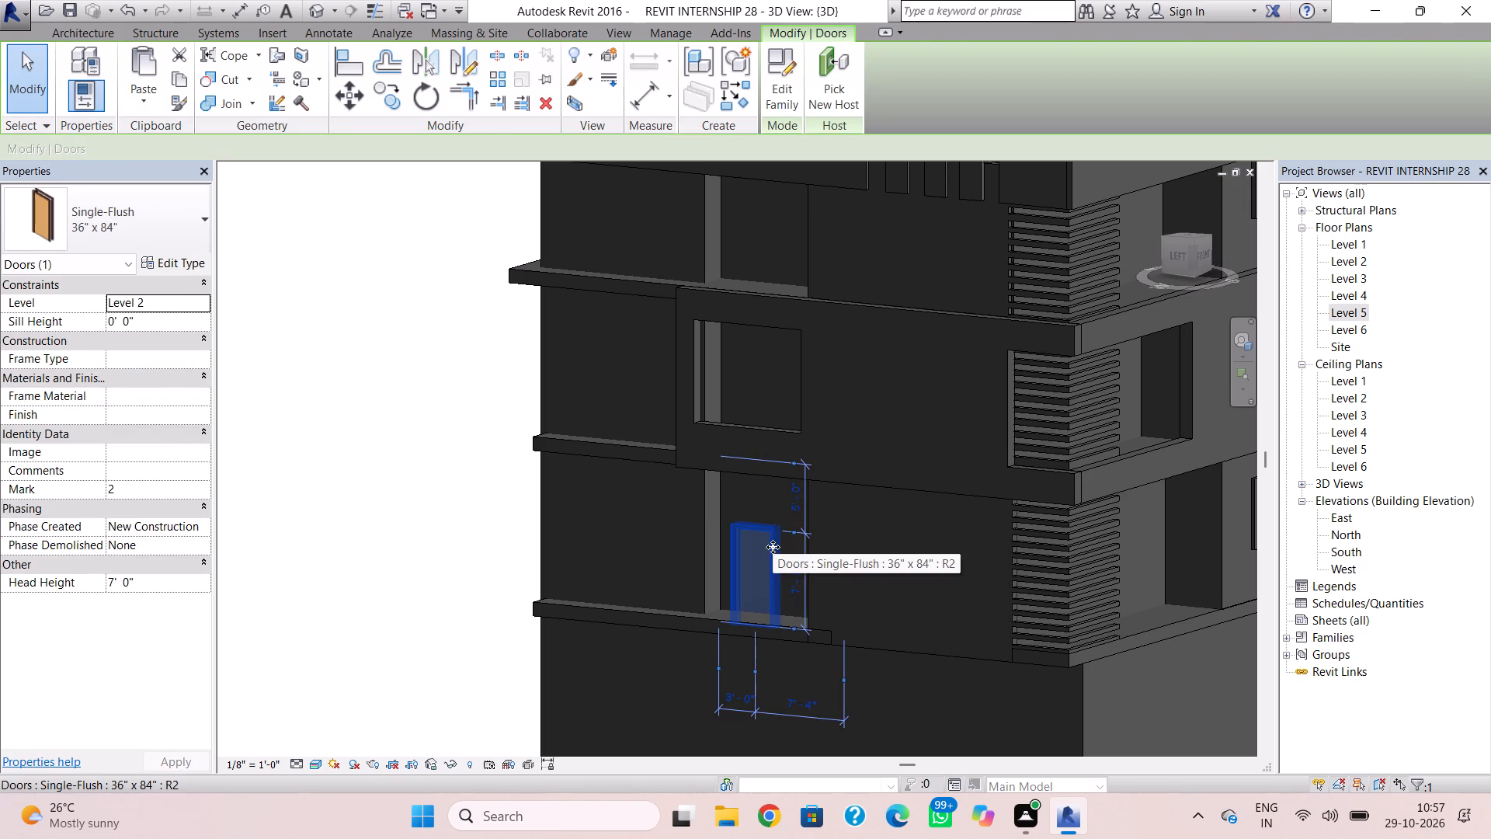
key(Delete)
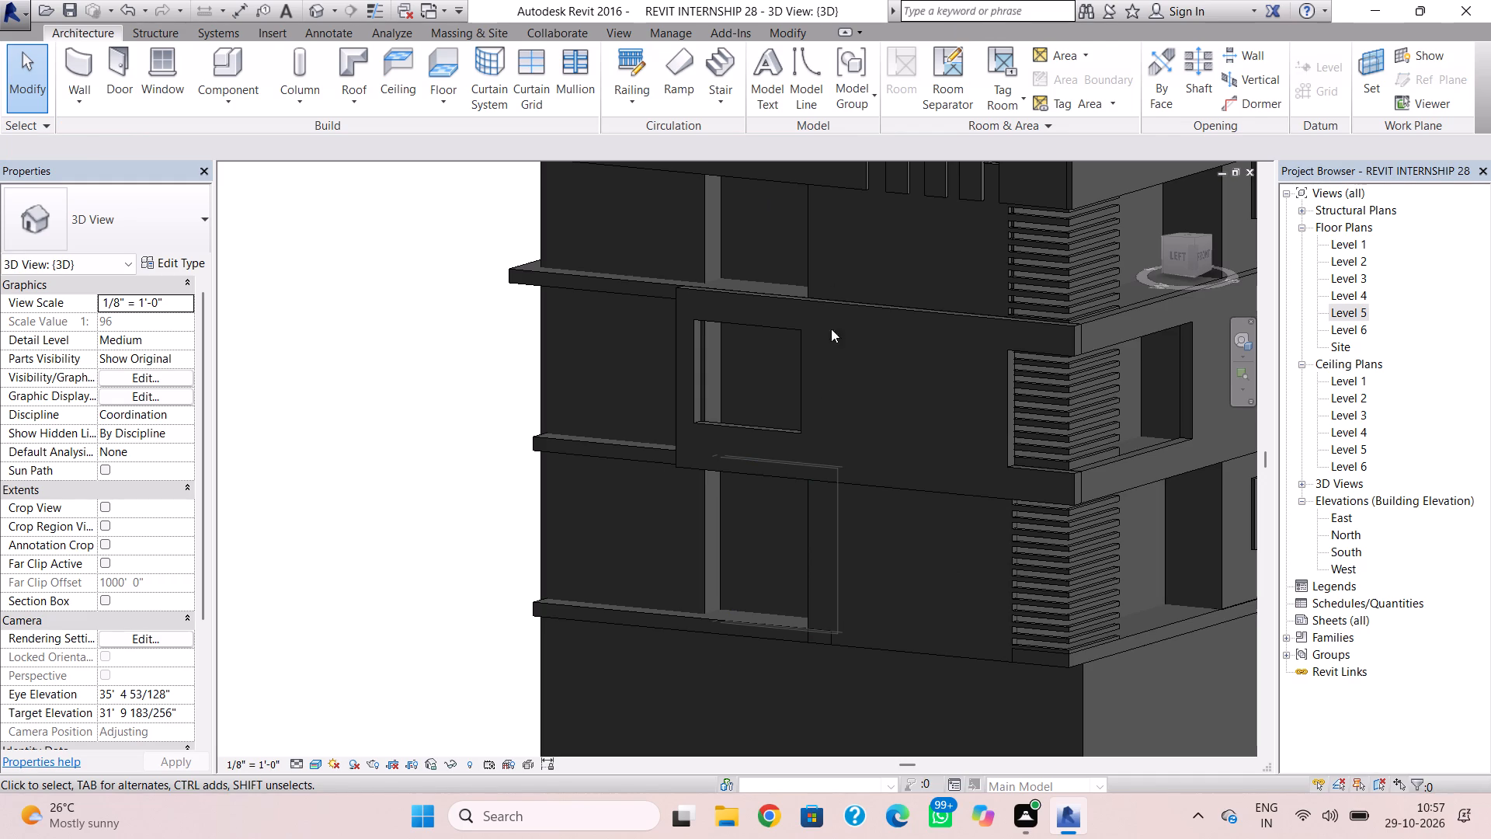
Load the Door-Double-Sliding family from the US Imperial Doors library with the 68" x 80" type.
click(139, 74)
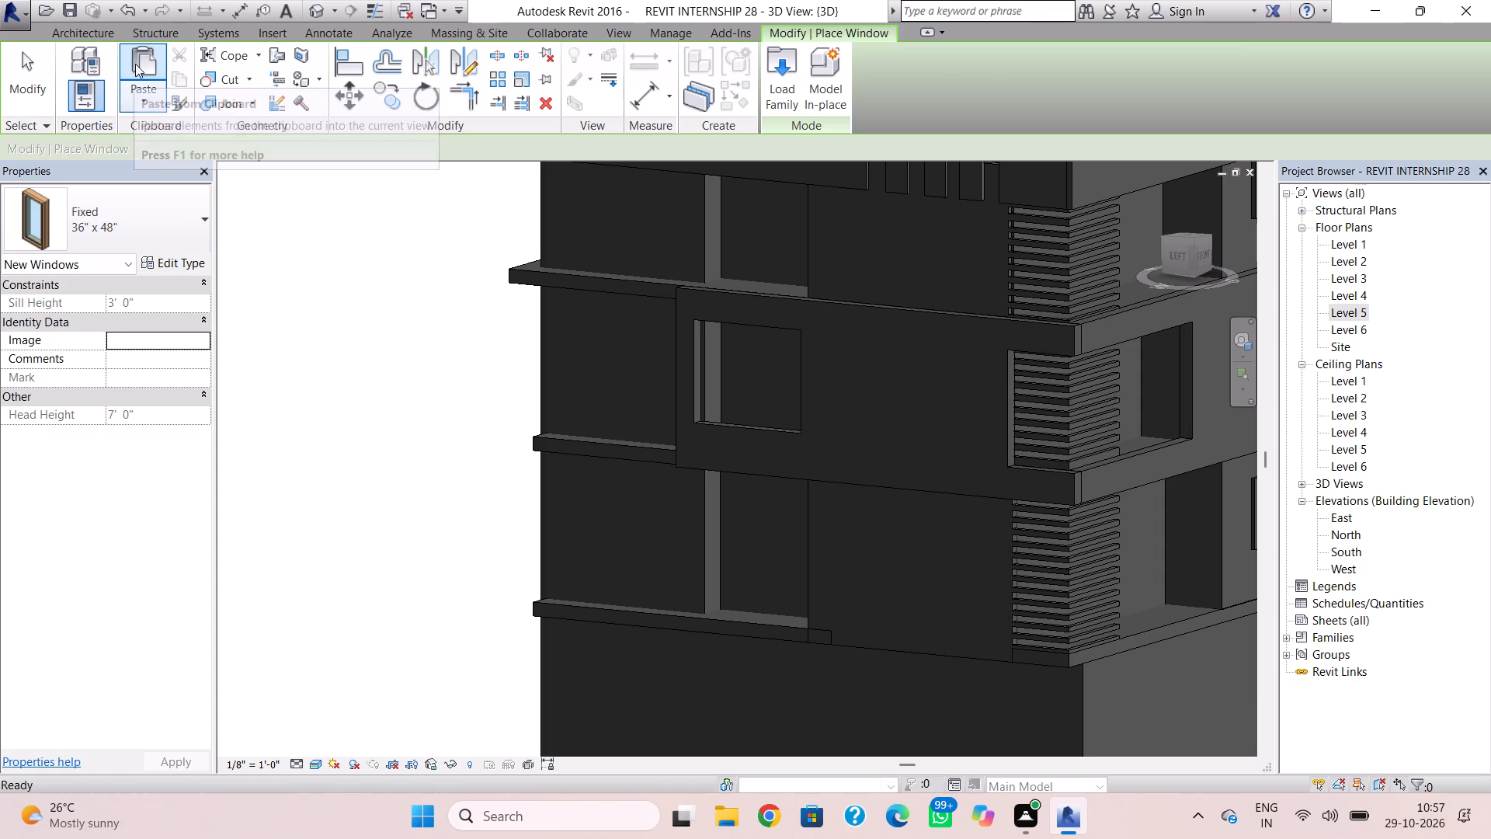
click(105, 37)
click(125, 61)
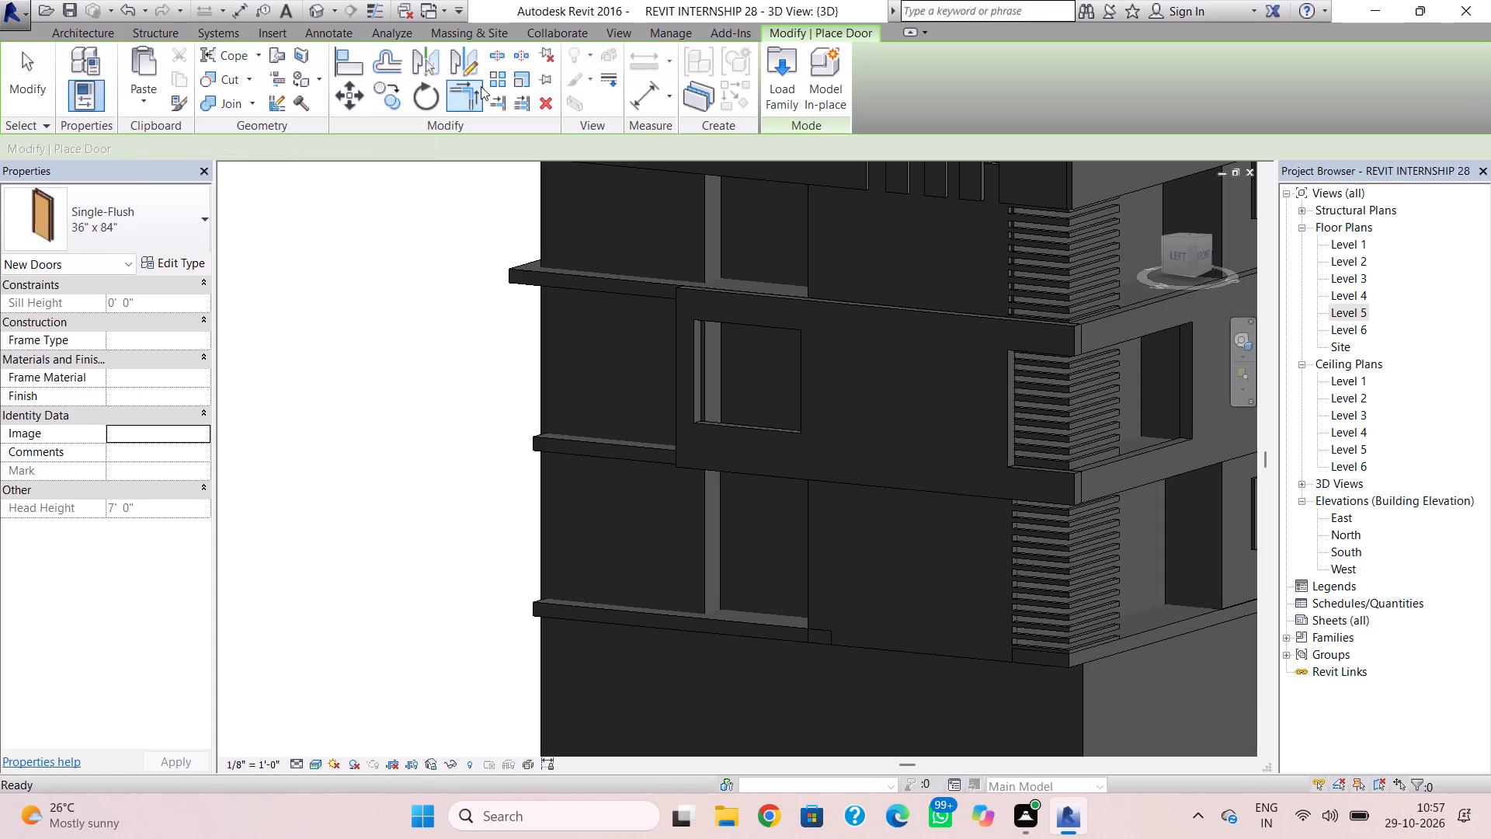
click(783, 68)
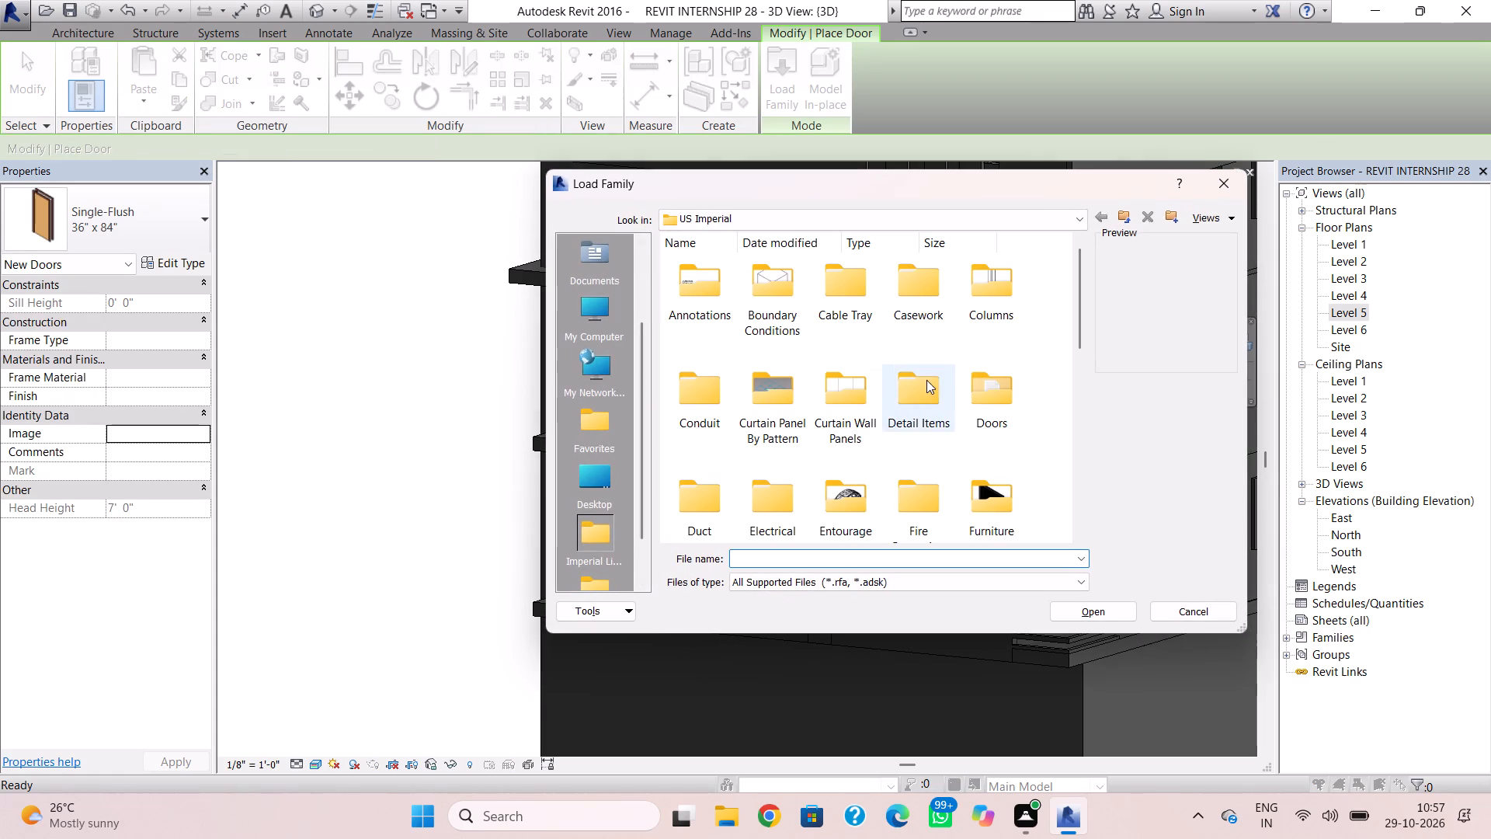
double_click(995, 387)
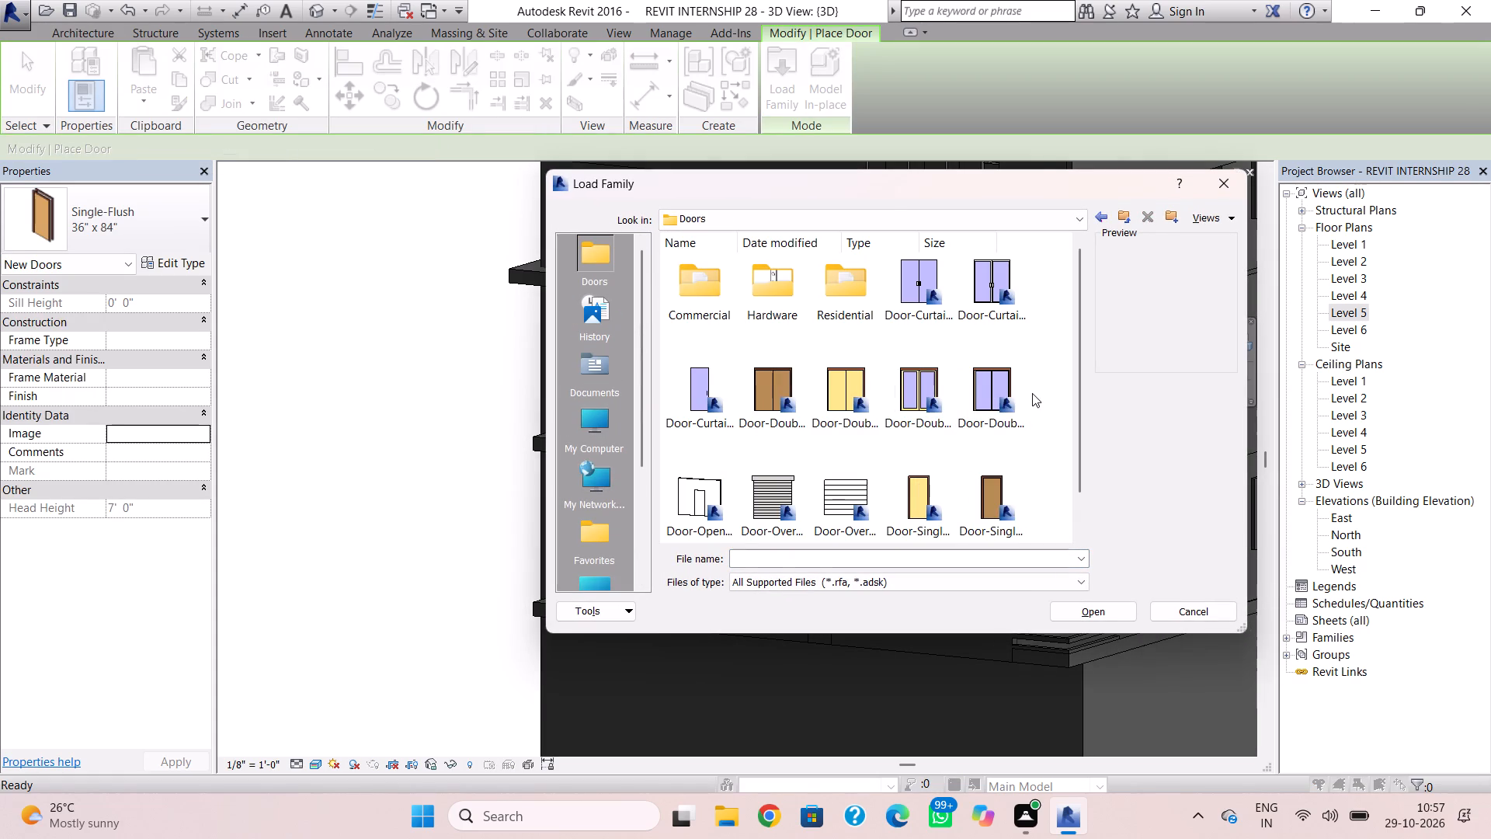
click(1003, 393)
click(1059, 608)
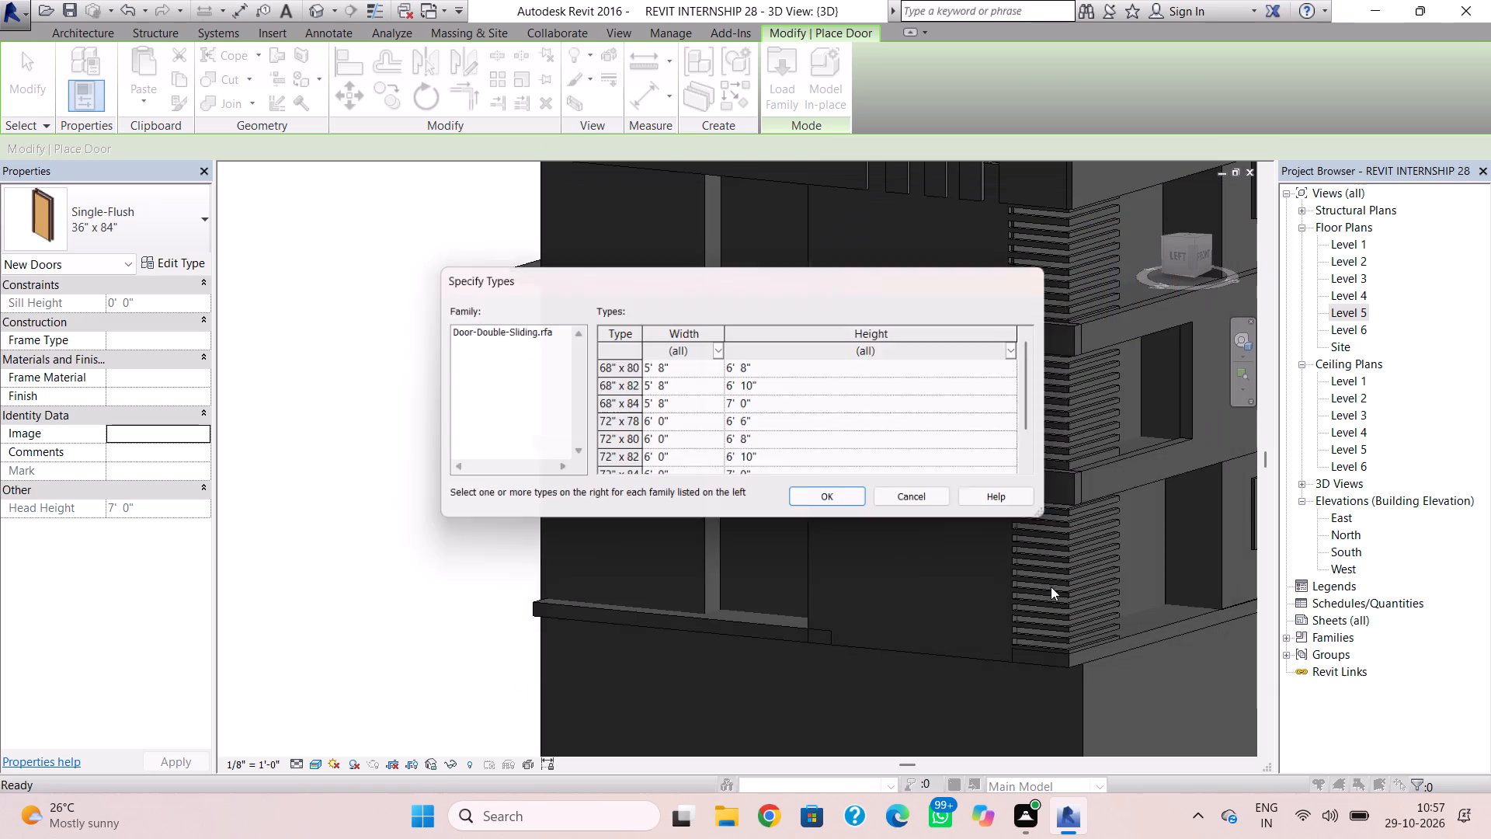
click(836, 511)
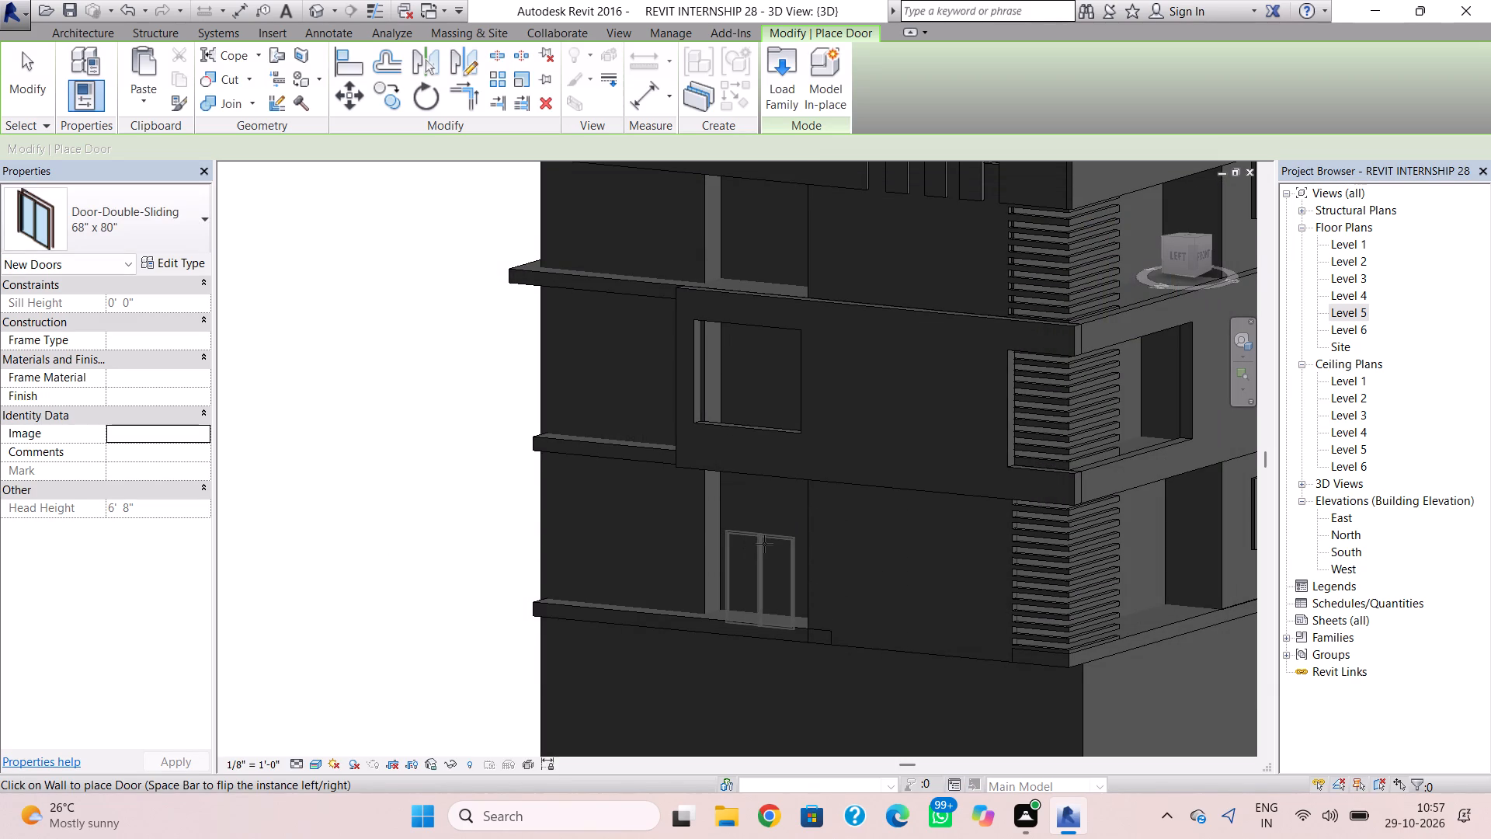
Place 68" x 80" double sliding doors in the left facade's recessed walls on Levels 2, 3, 4 and 5.
click(764, 544)
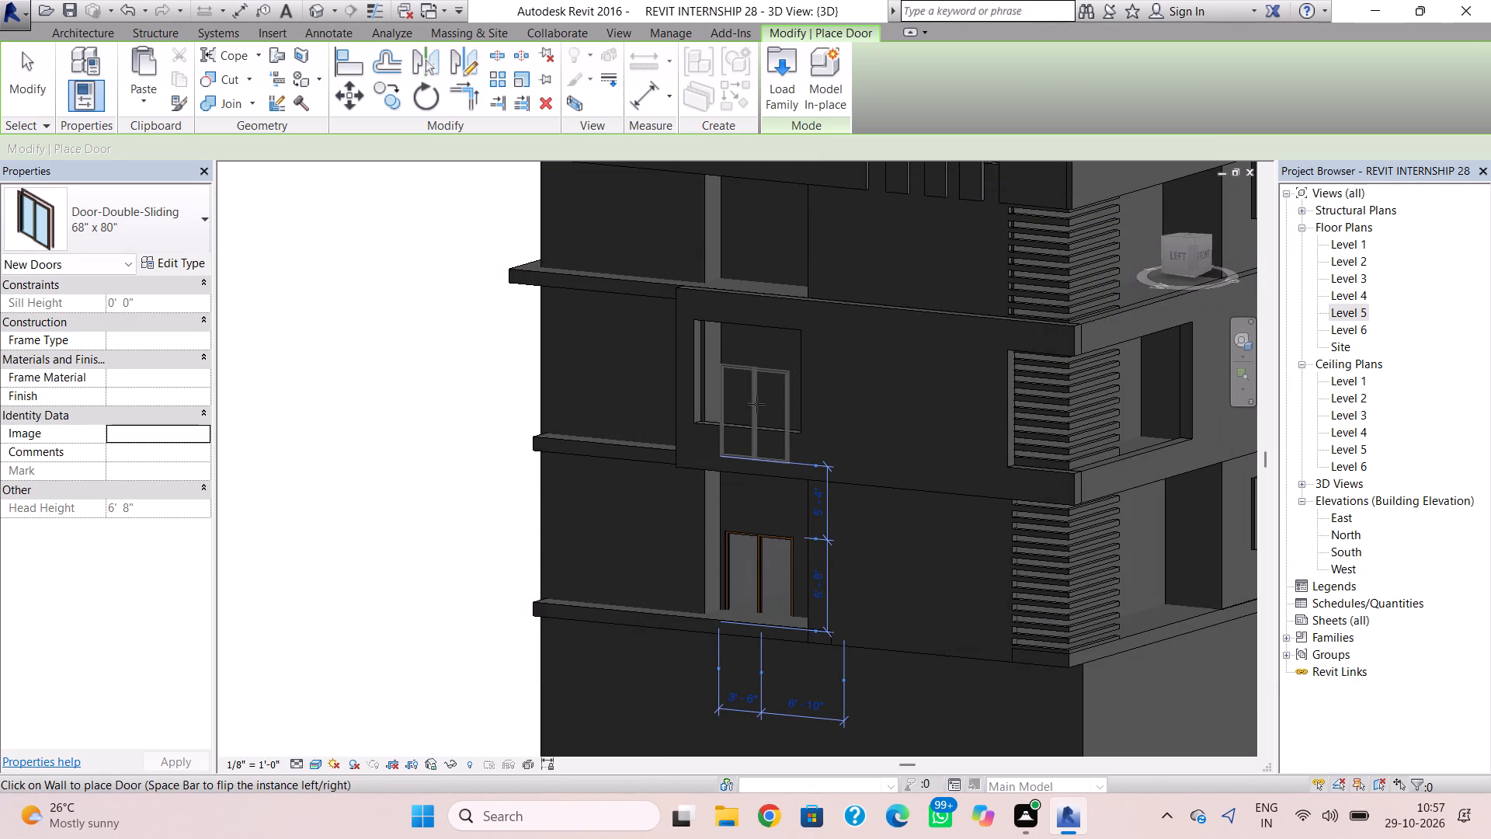
click(757, 404)
middle_drag(759, 338, 770, 438)
click(770, 342)
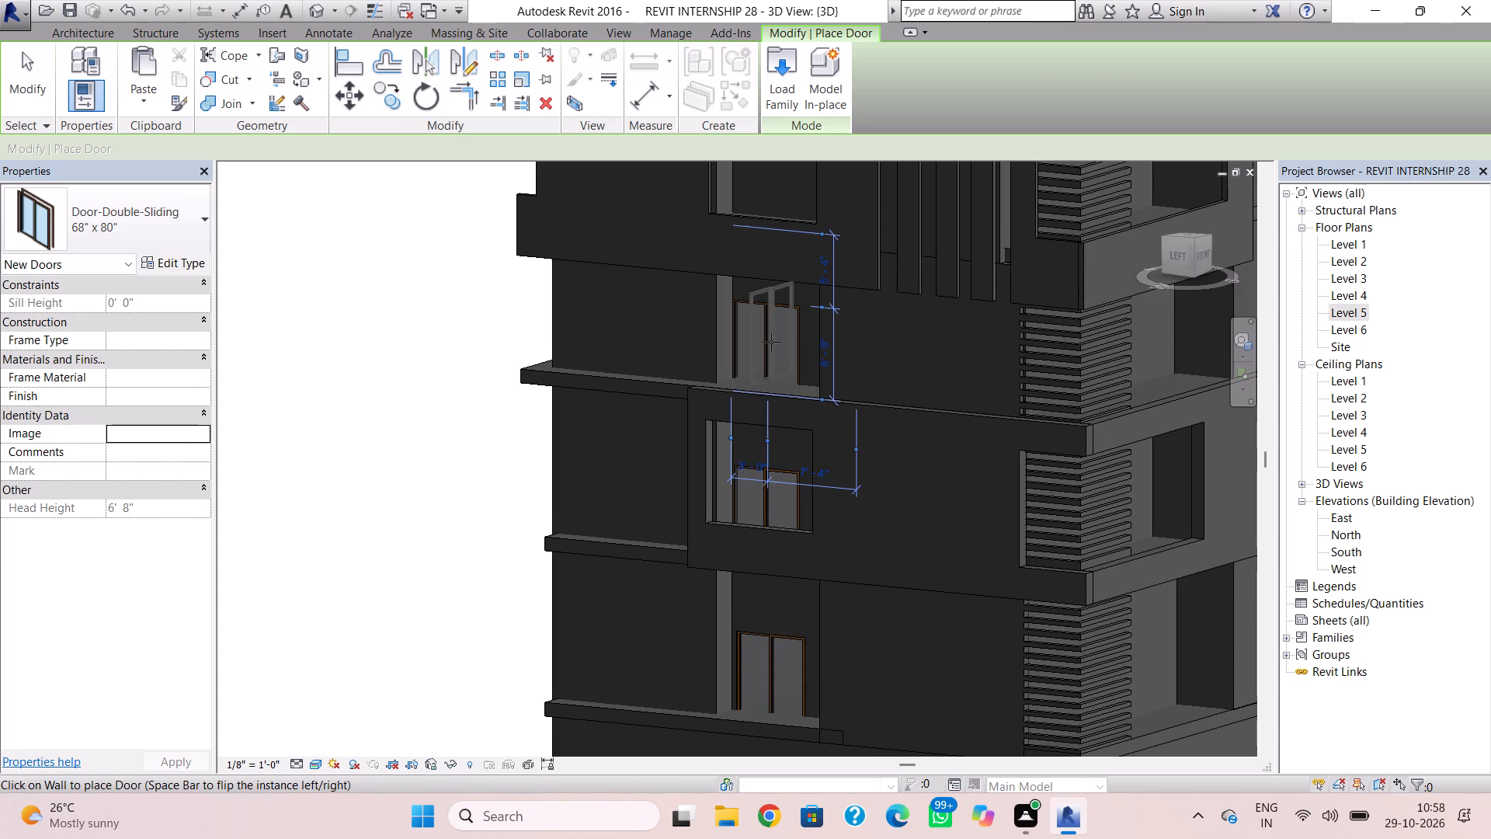
middle_drag(780, 387, 756, 555)
click(751, 370)
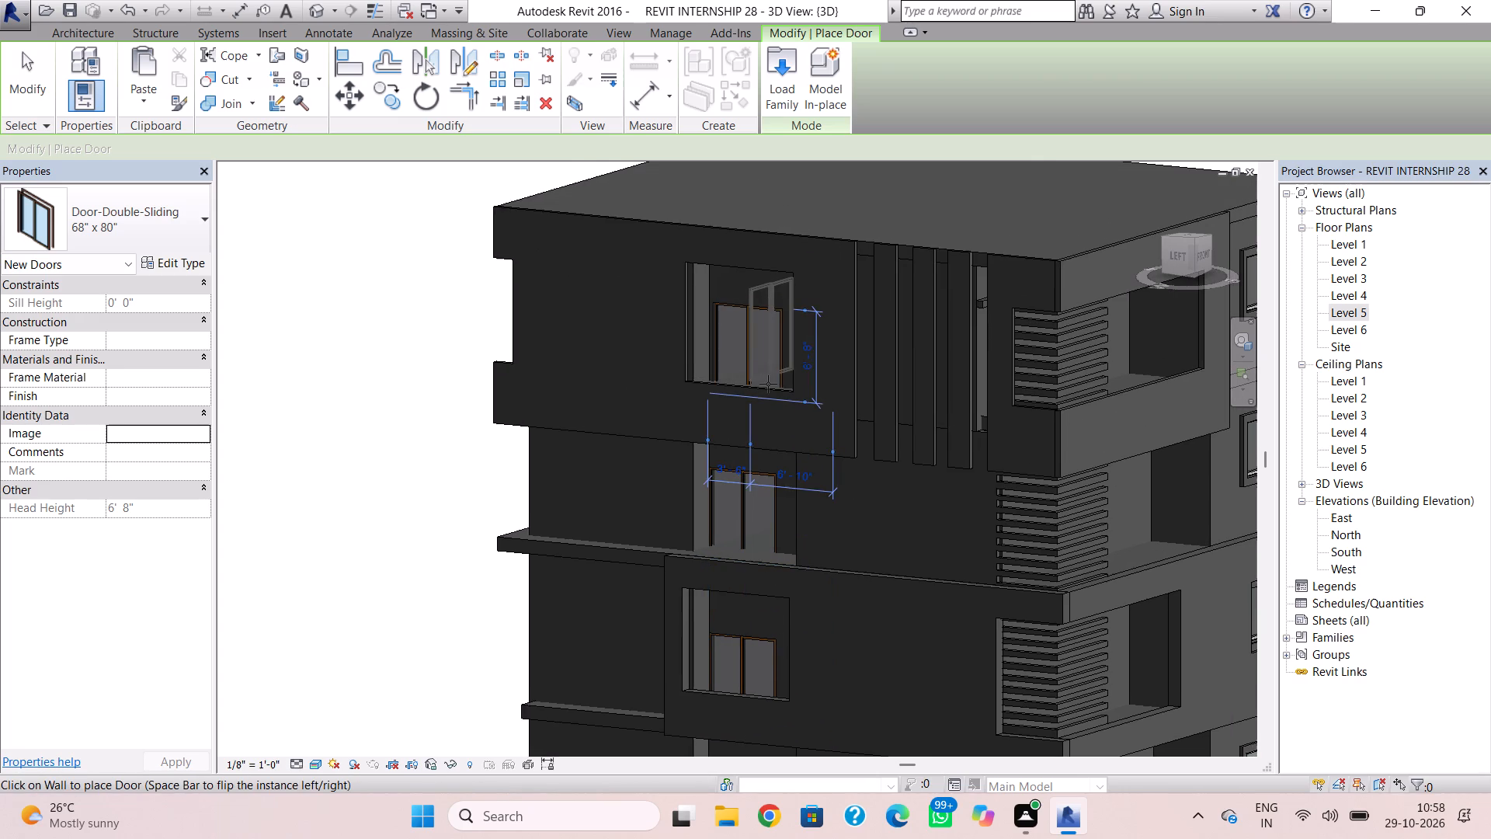
key(Escape)
key(Escape)
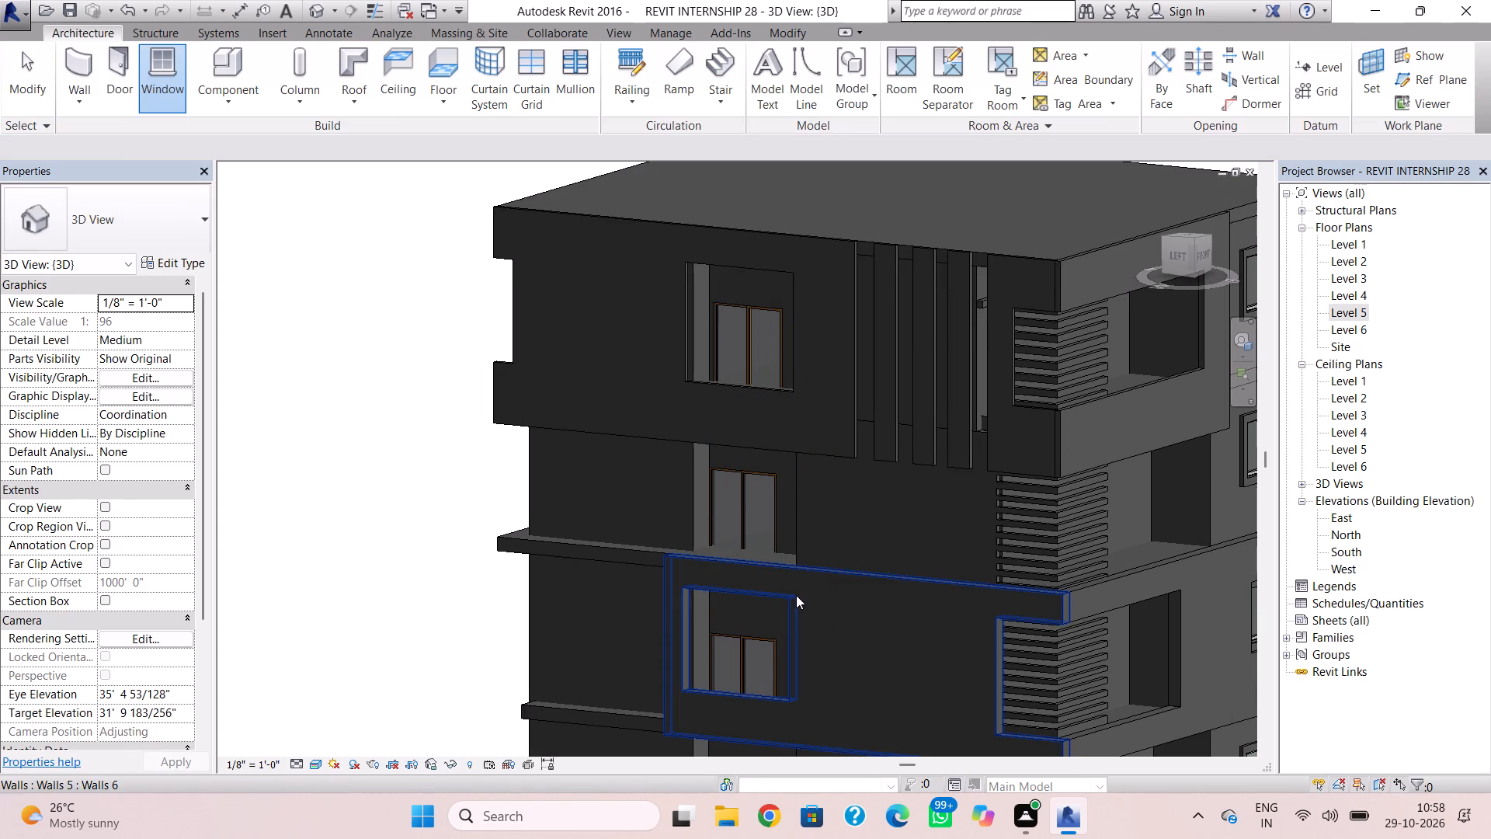
Nudge the Level 2 double sliding door upward to a sill height of 0' 4".
middle_drag(756, 645, 773, 423)
click(770, 582)
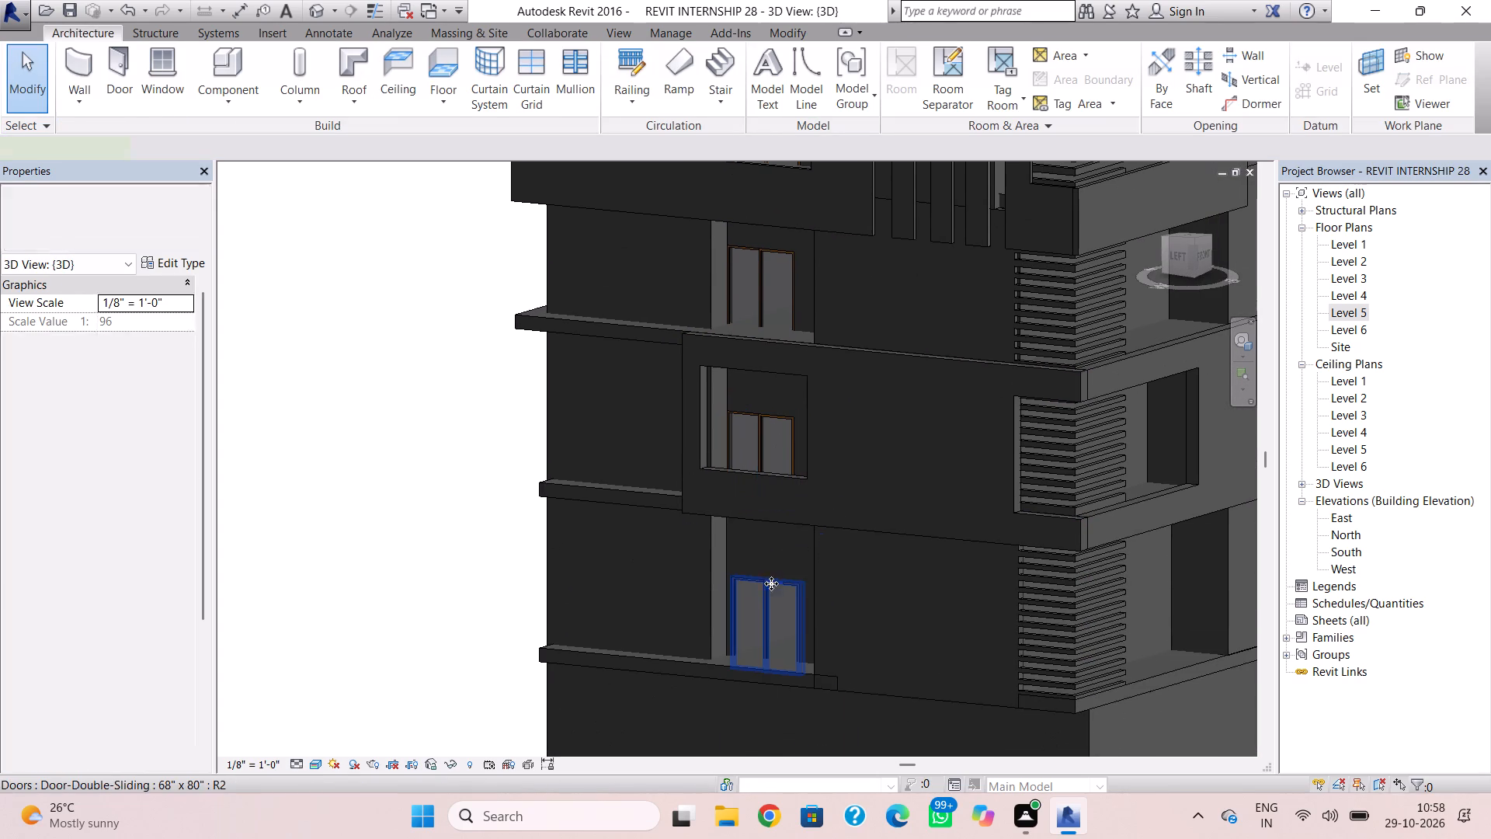
key(Up)
key(Up)
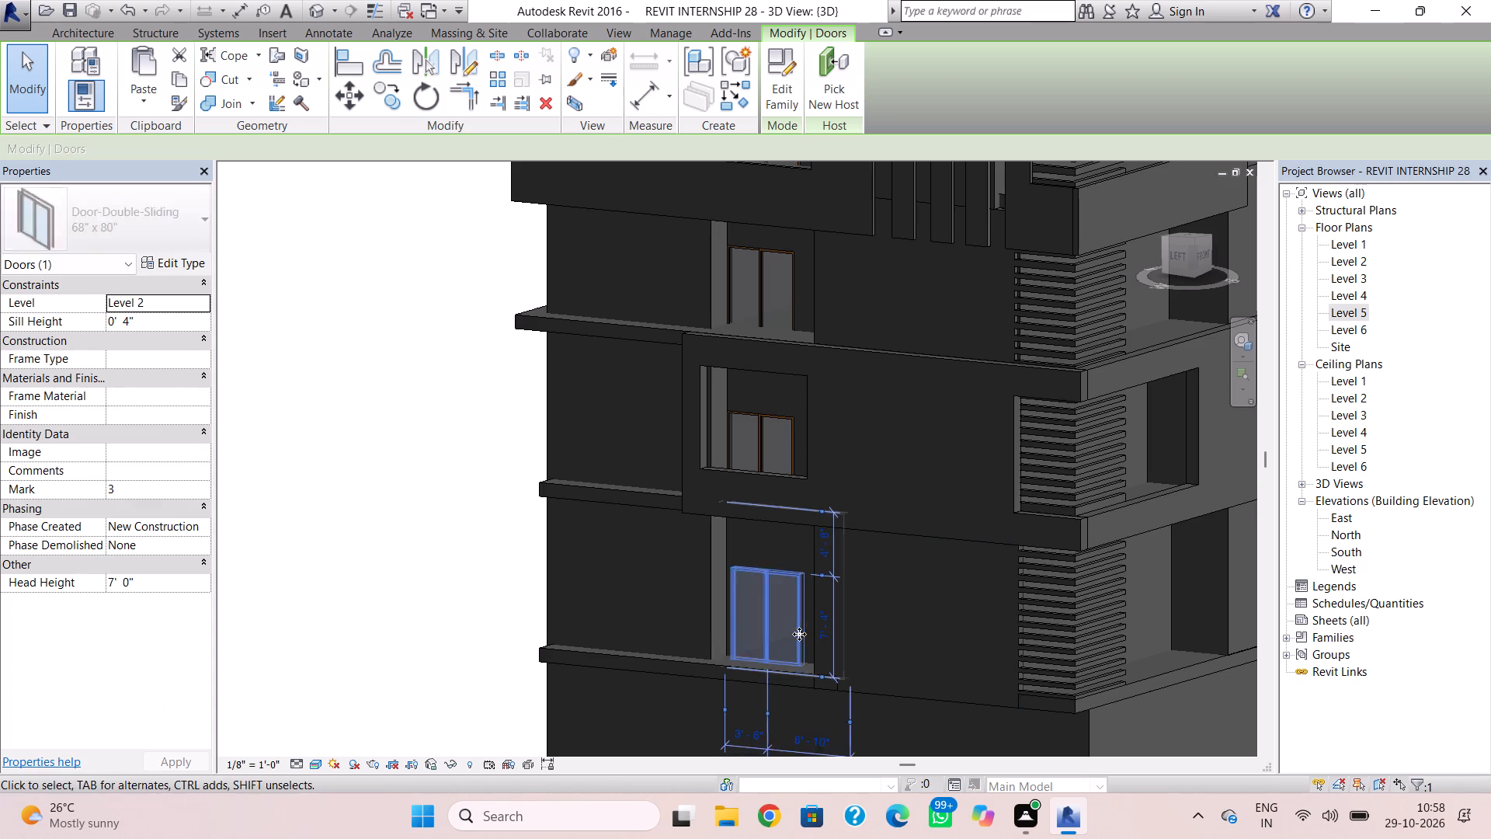
Nudge the Level 2 double sliding door upward again, and nudge the Level 3 door upward and slightly sideways within its opening.
key(Up)
click(777, 424)
key(Up)
key(Up)
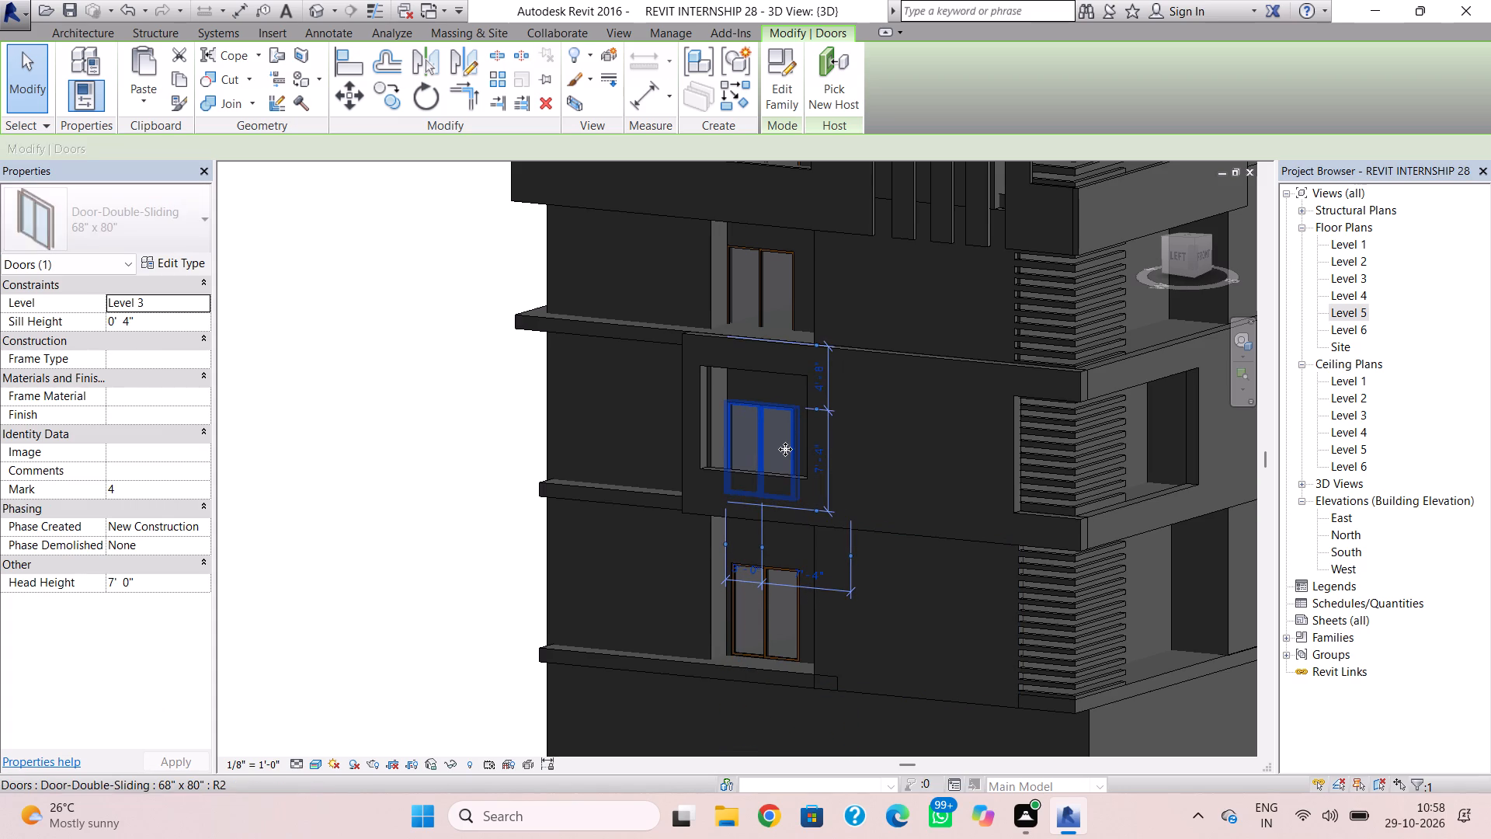
key(Right)
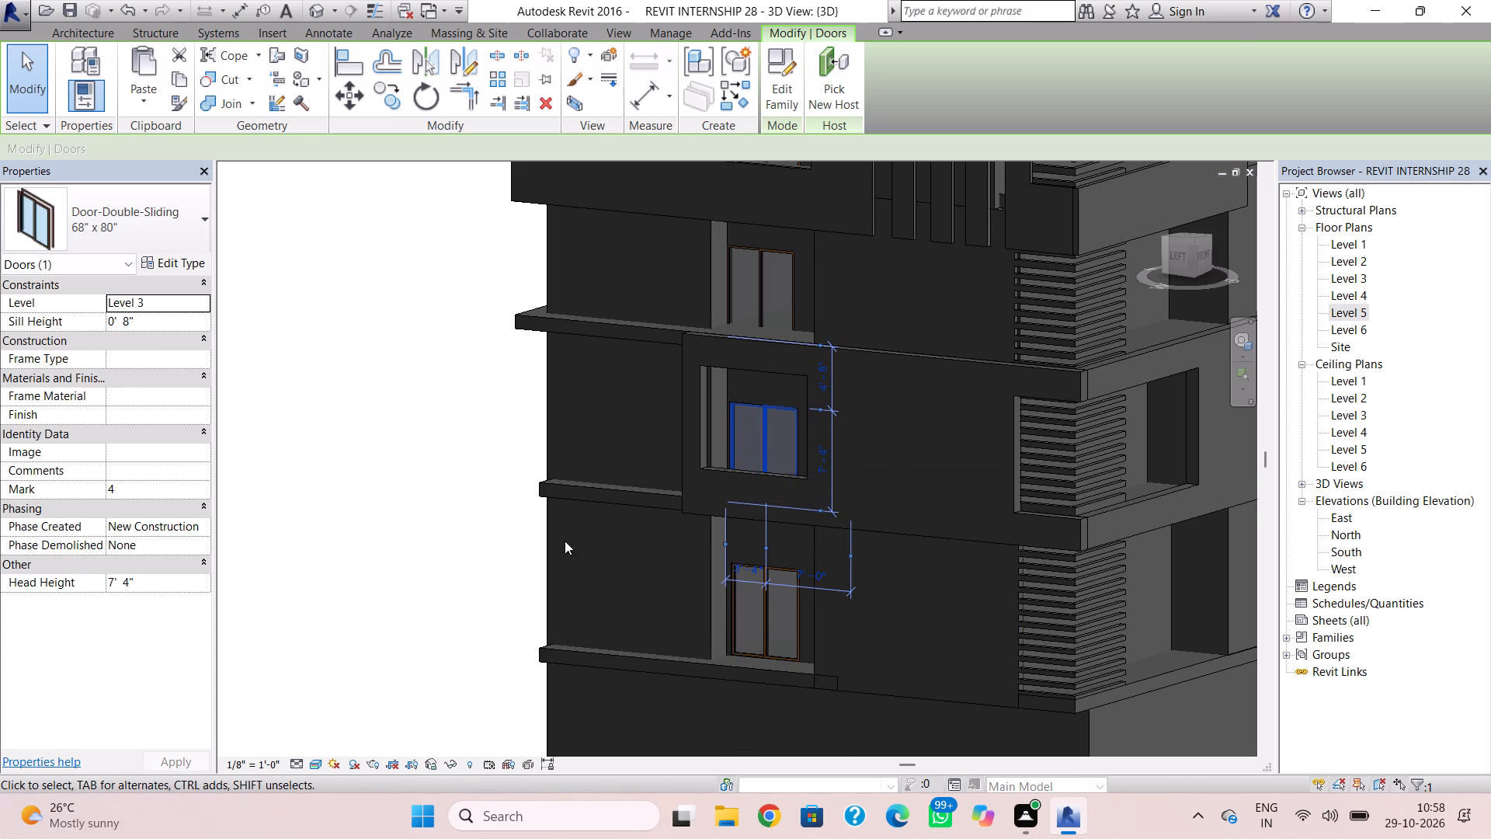
click(470, 538)
click(764, 425)
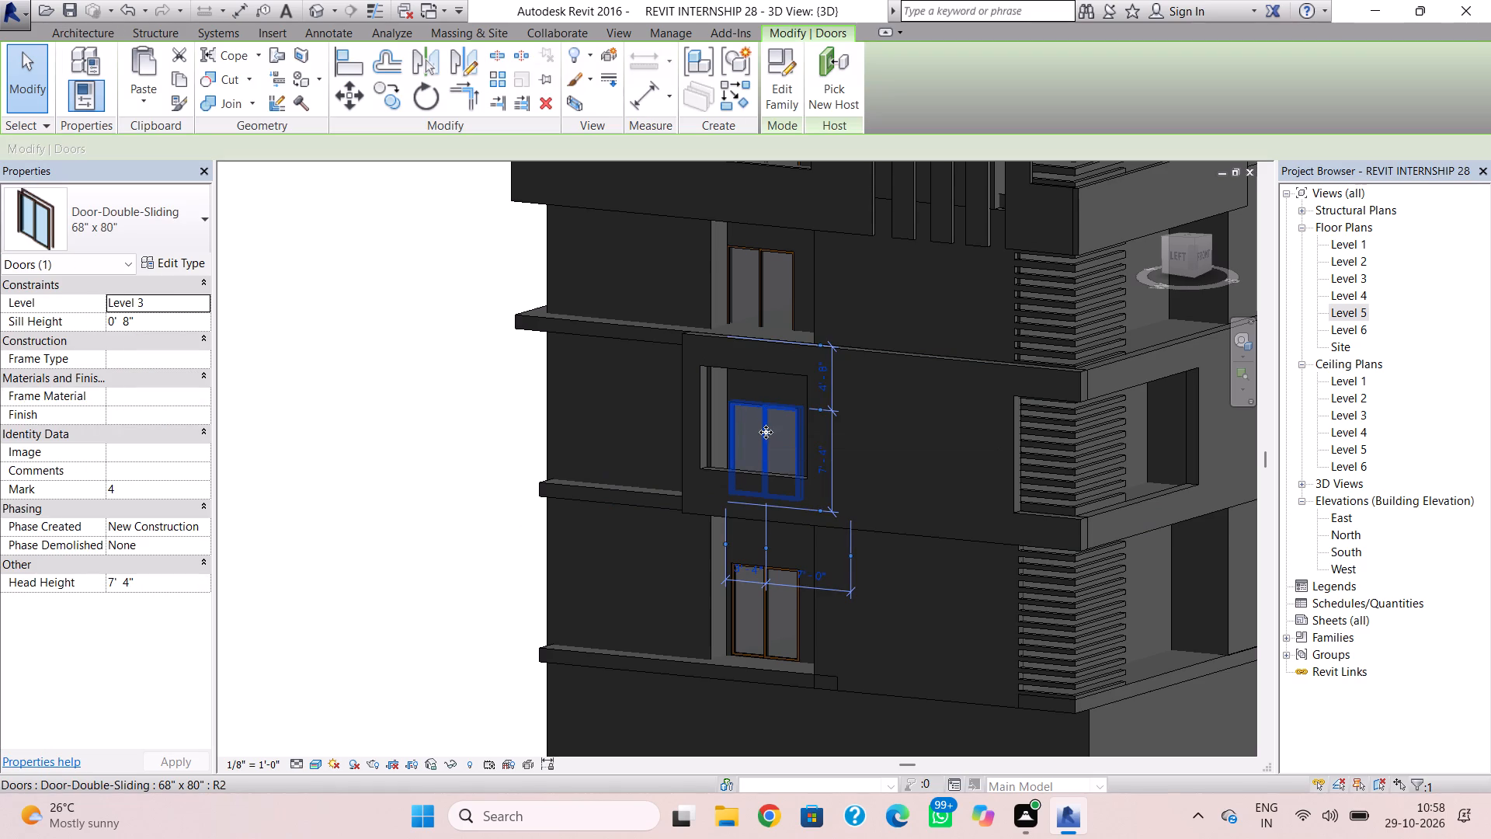
key(Up)
Nudge the Level 4 double sliding door up to a sill height of 0' 4" and adjust it sideways within the recess.
click(766, 263)
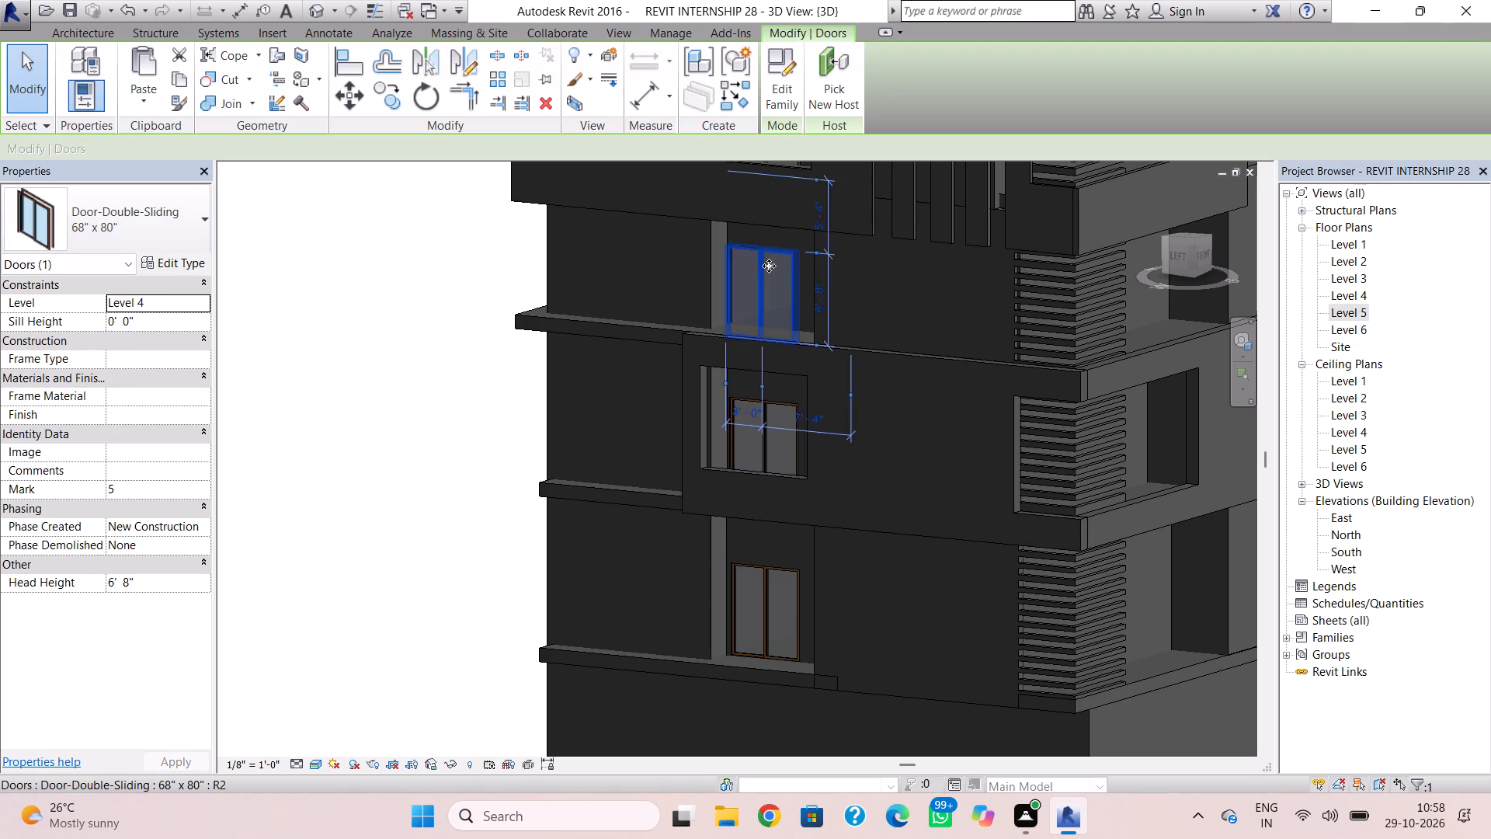
key(Right)
key(Up)
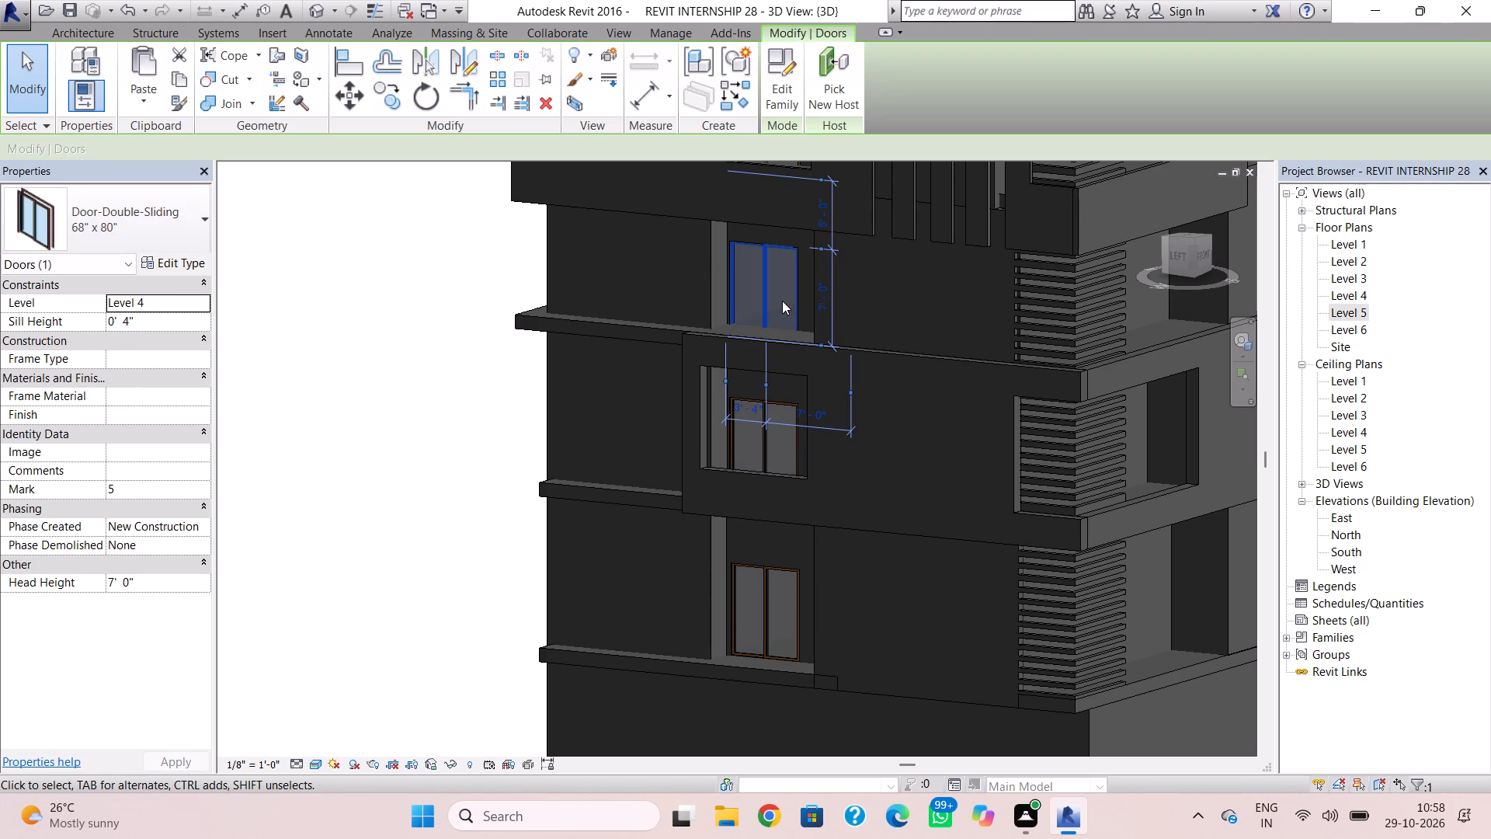
key(Right)
scroll(738, 277, up, 5)
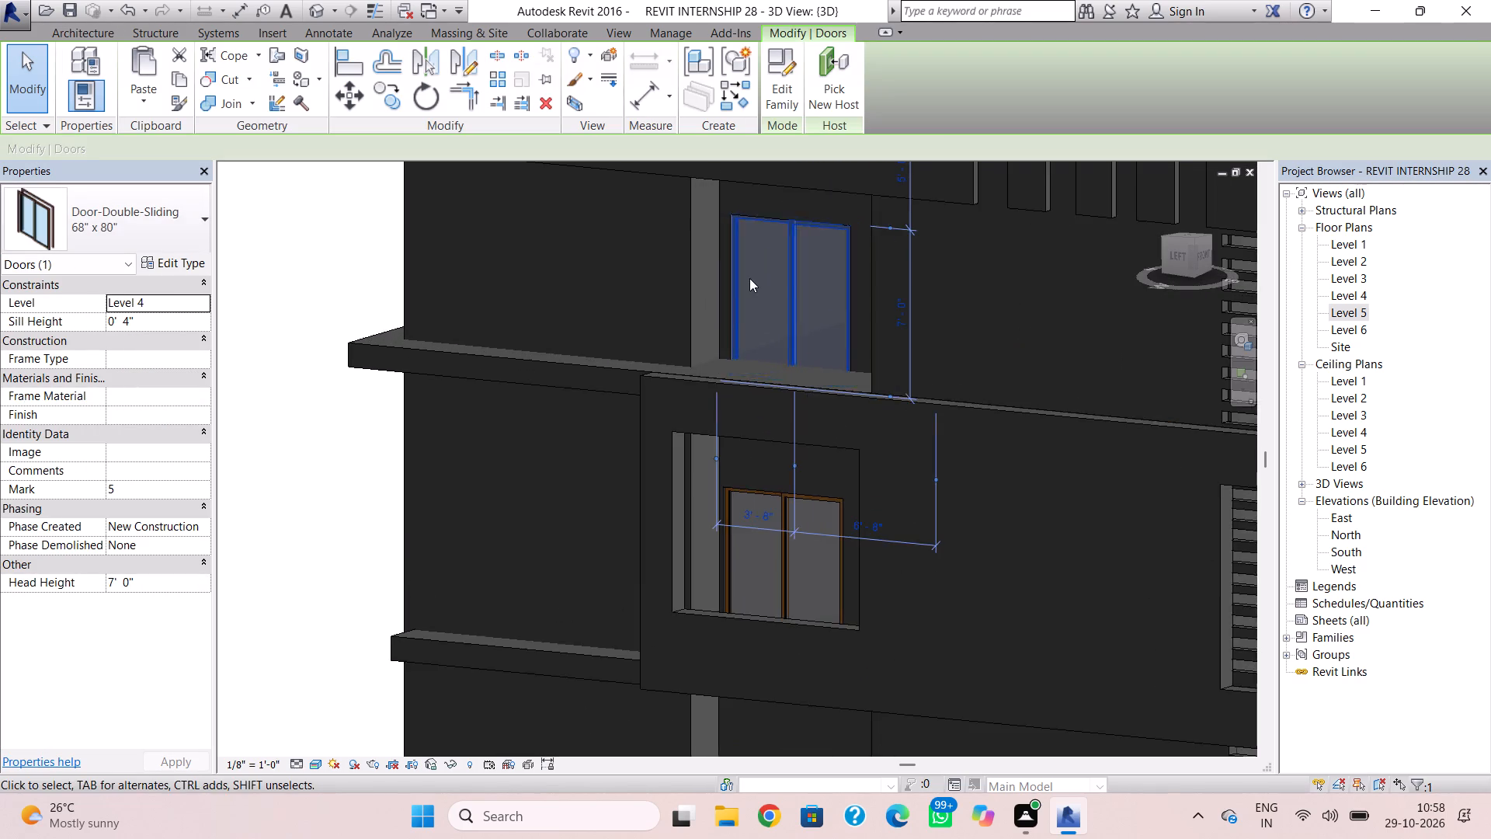
key(Left)
scroll(749, 278, up, 1)
scroll(663, 296, down, 5)
middle_drag(749, 357, 743, 488)
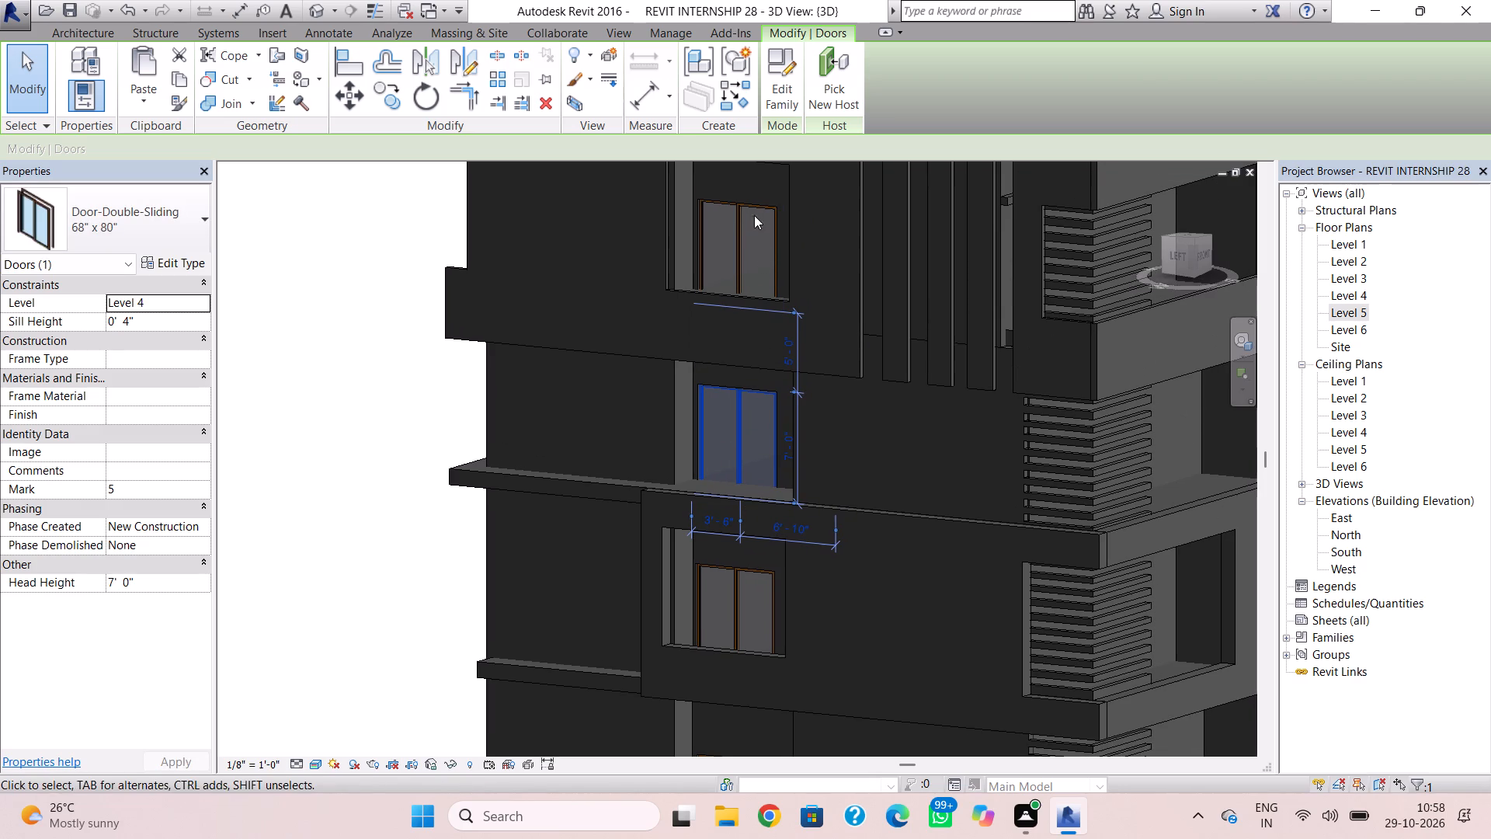
Nudge the Level 5 double sliding door upward and adjust its sideways position within the recess.
click(754, 206)
key(Right)
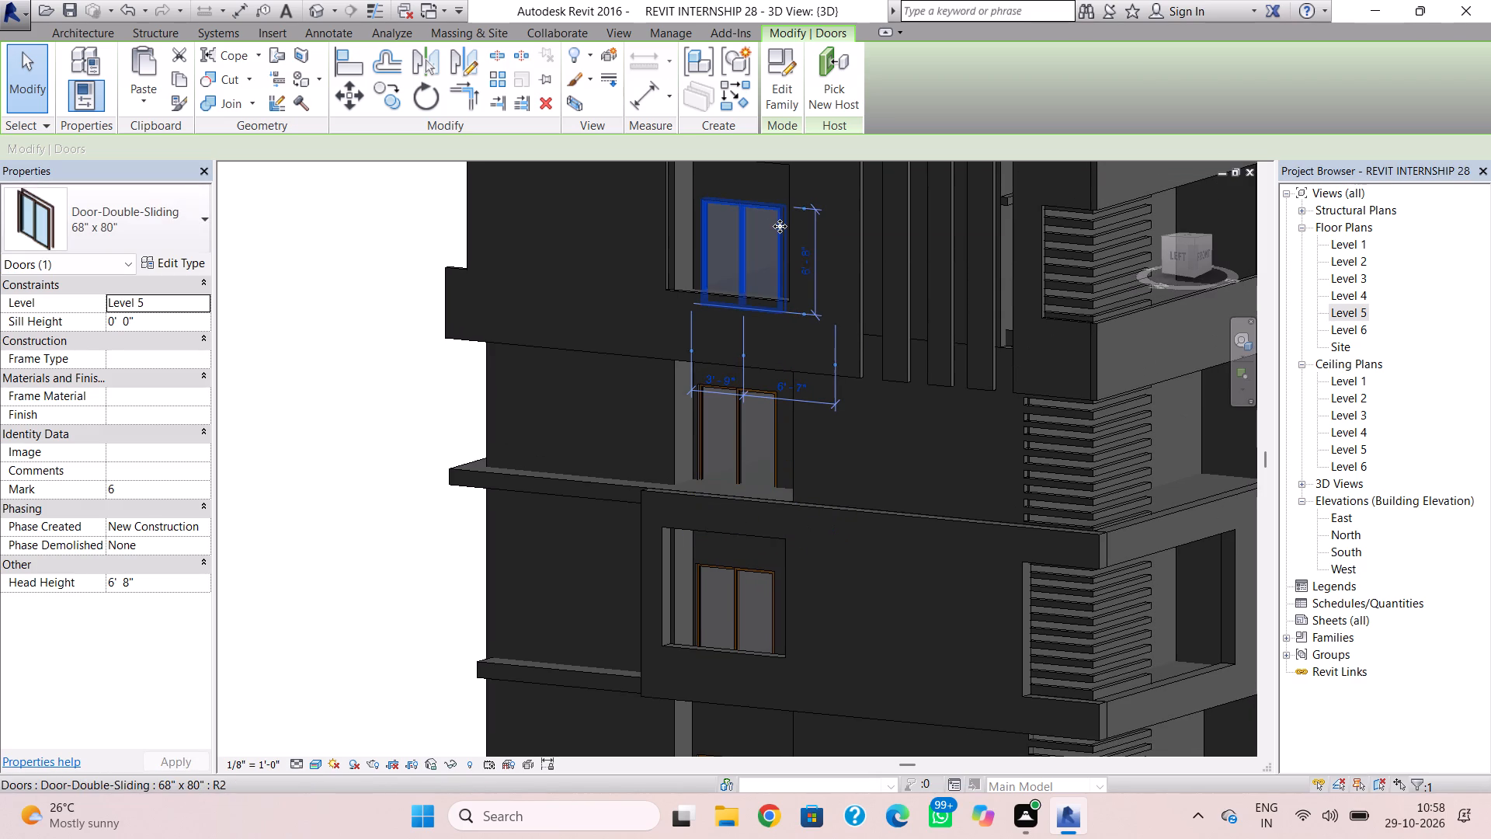
scroll(767, 226, up, 2)
key(Left)
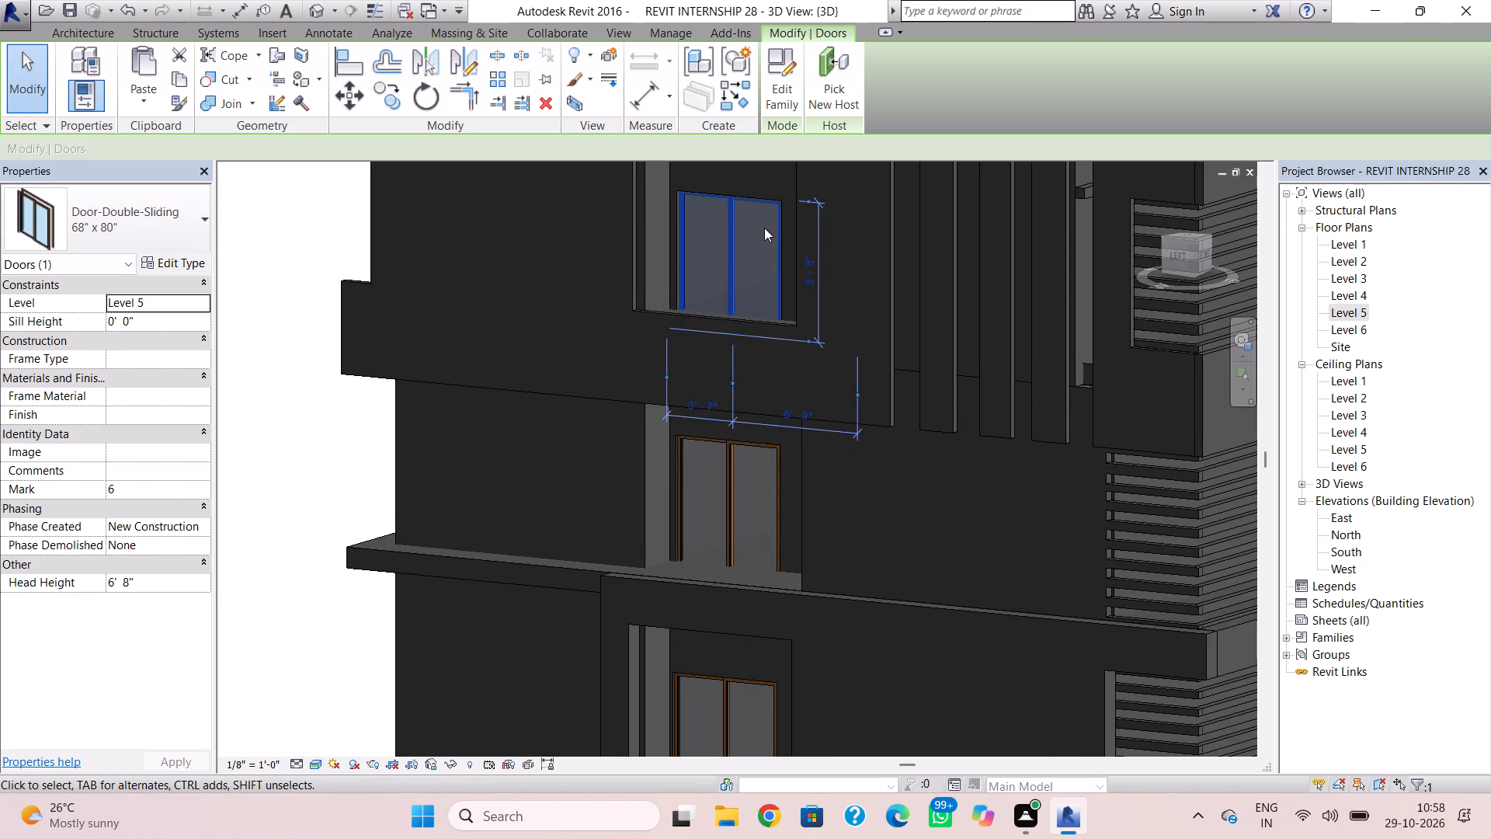
key(Up)
key(Up)
click(320, 308)
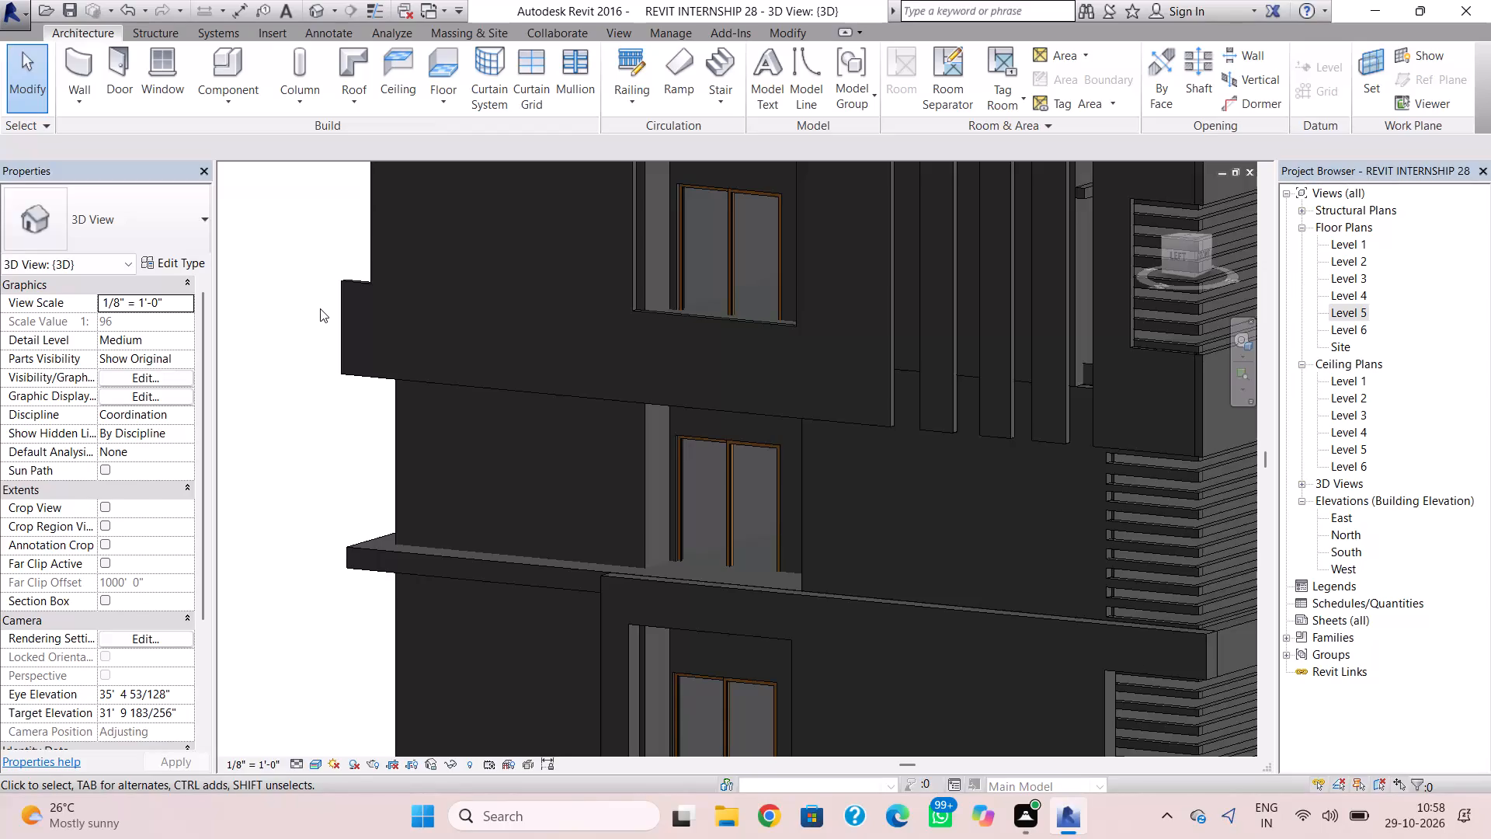
Delete the Level 4 Generic - 12" roof slab that projects past the corner of the left facade.
scroll(320, 308, up, 1)
scroll(454, 162, down, 1)
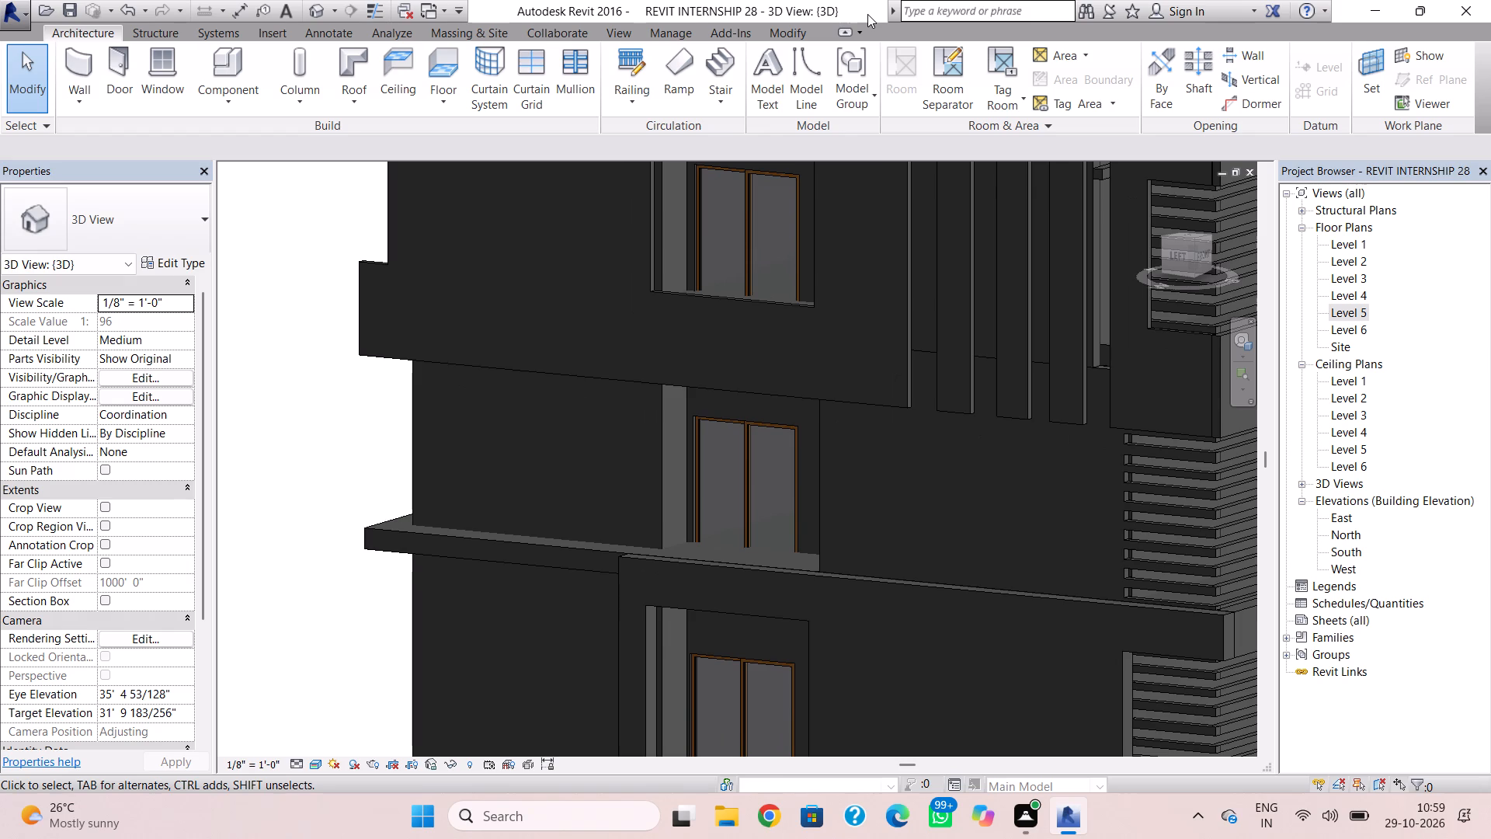
scroll(807, 403, down, 2)
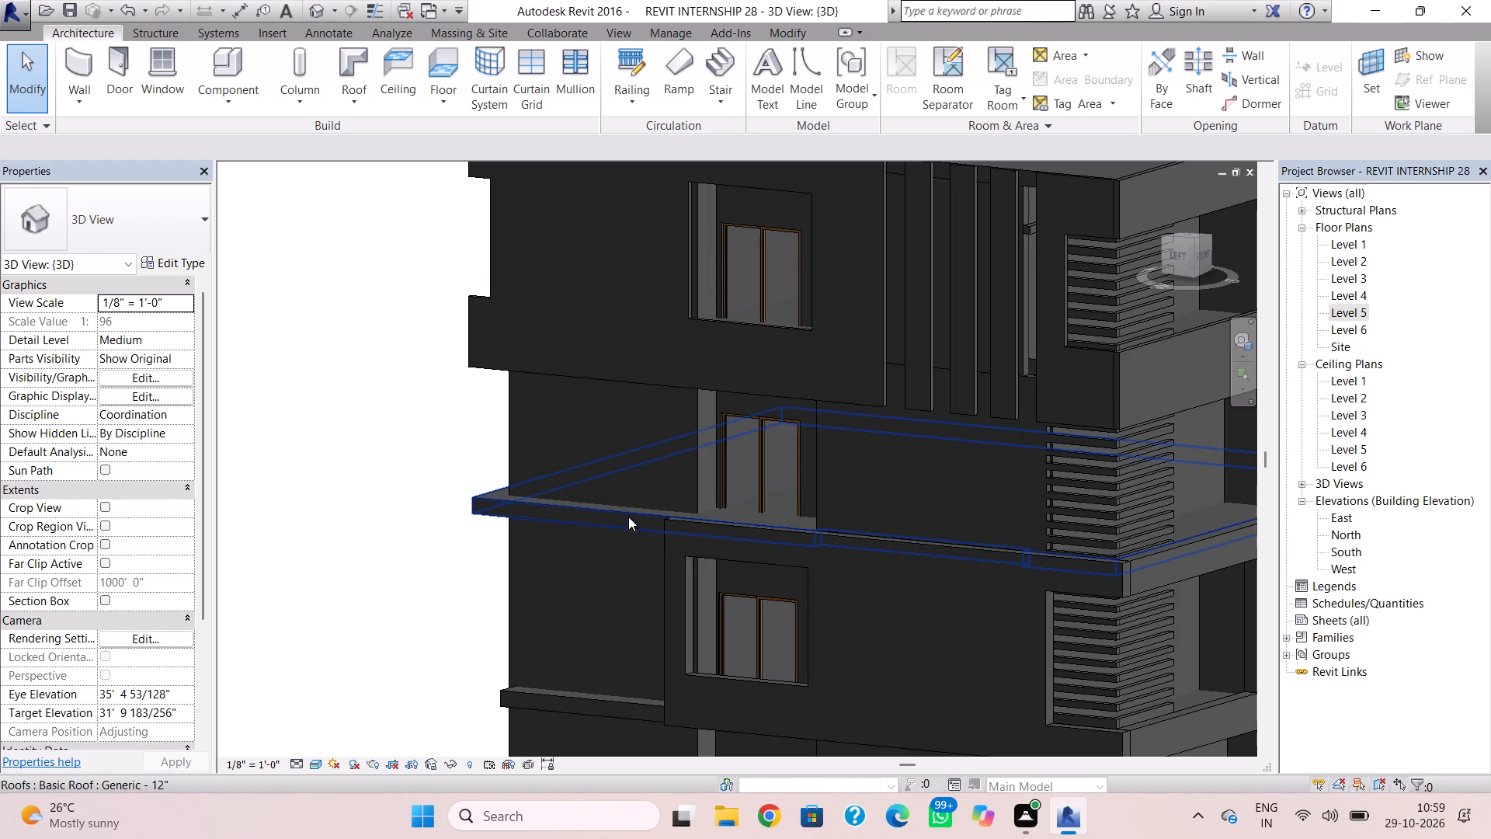
middle_drag(694, 553, 722, 493)
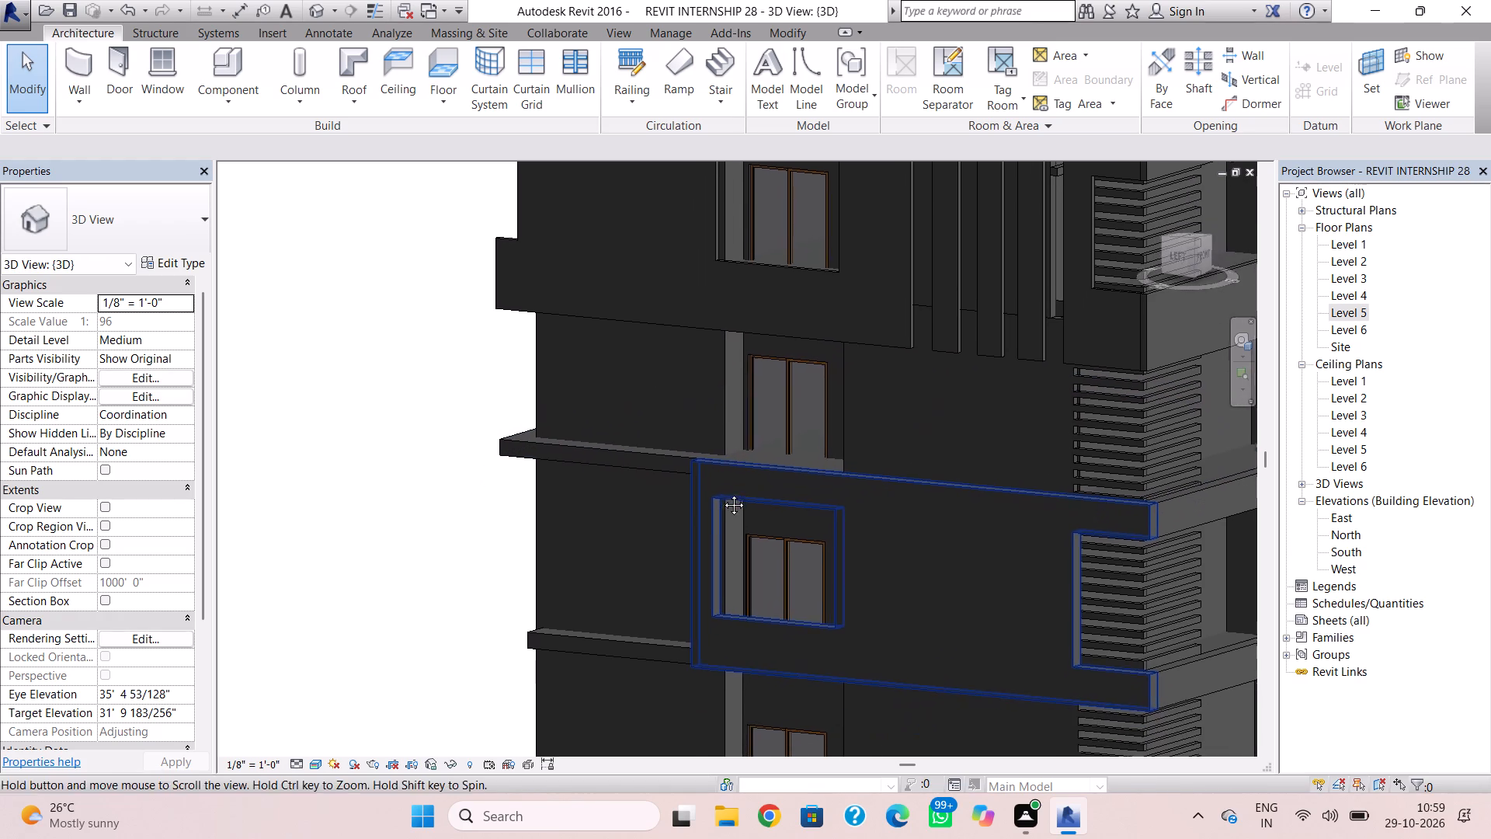
middle_drag(722, 493, 723, 493)
middle_drag(702, 548, 752, 352)
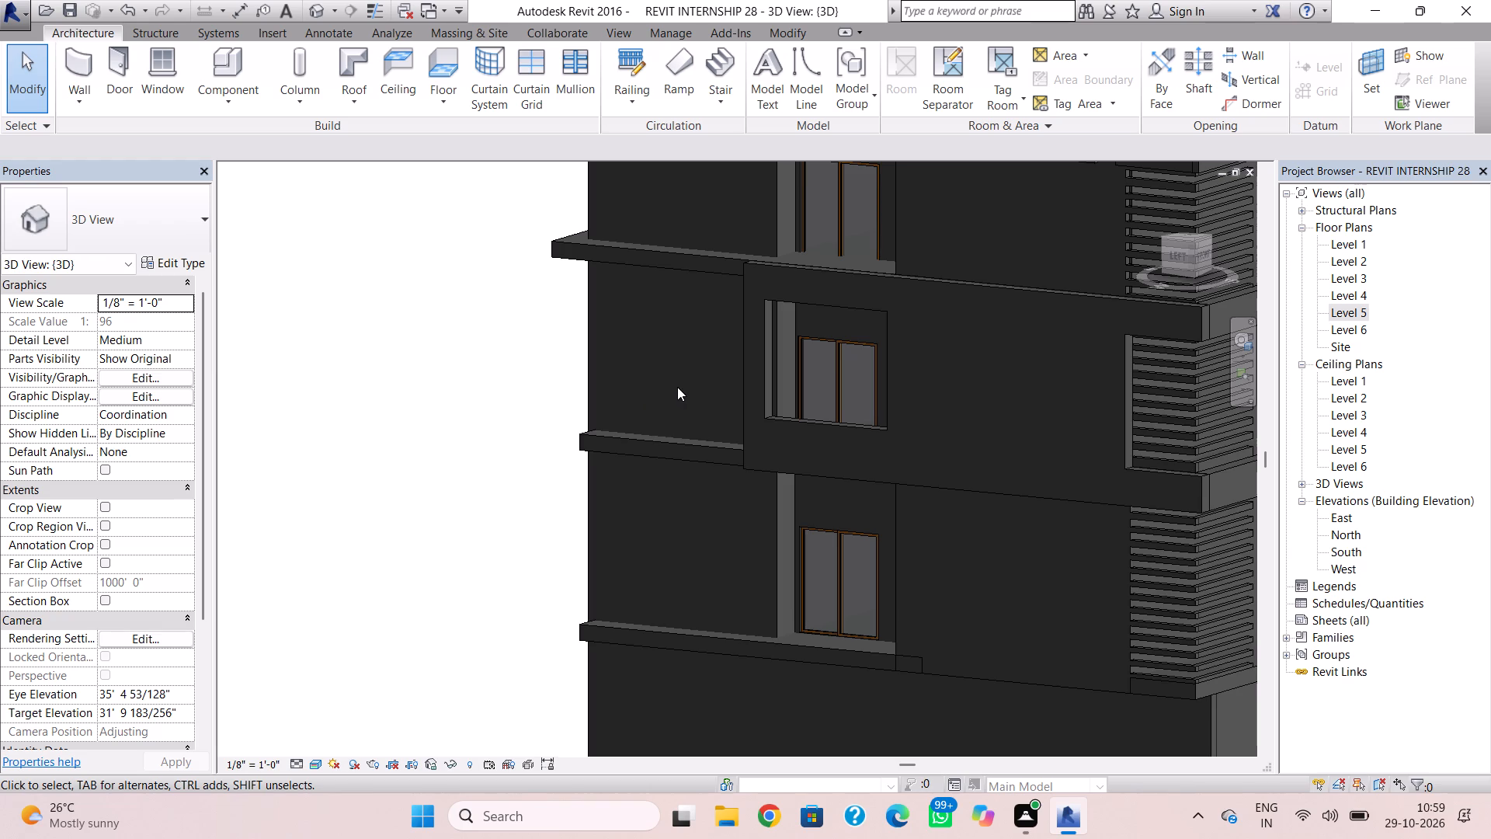
scroll(586, 411, up, 1)
scroll(583, 402, down, 1)
middle_drag(583, 402, 621, 401)
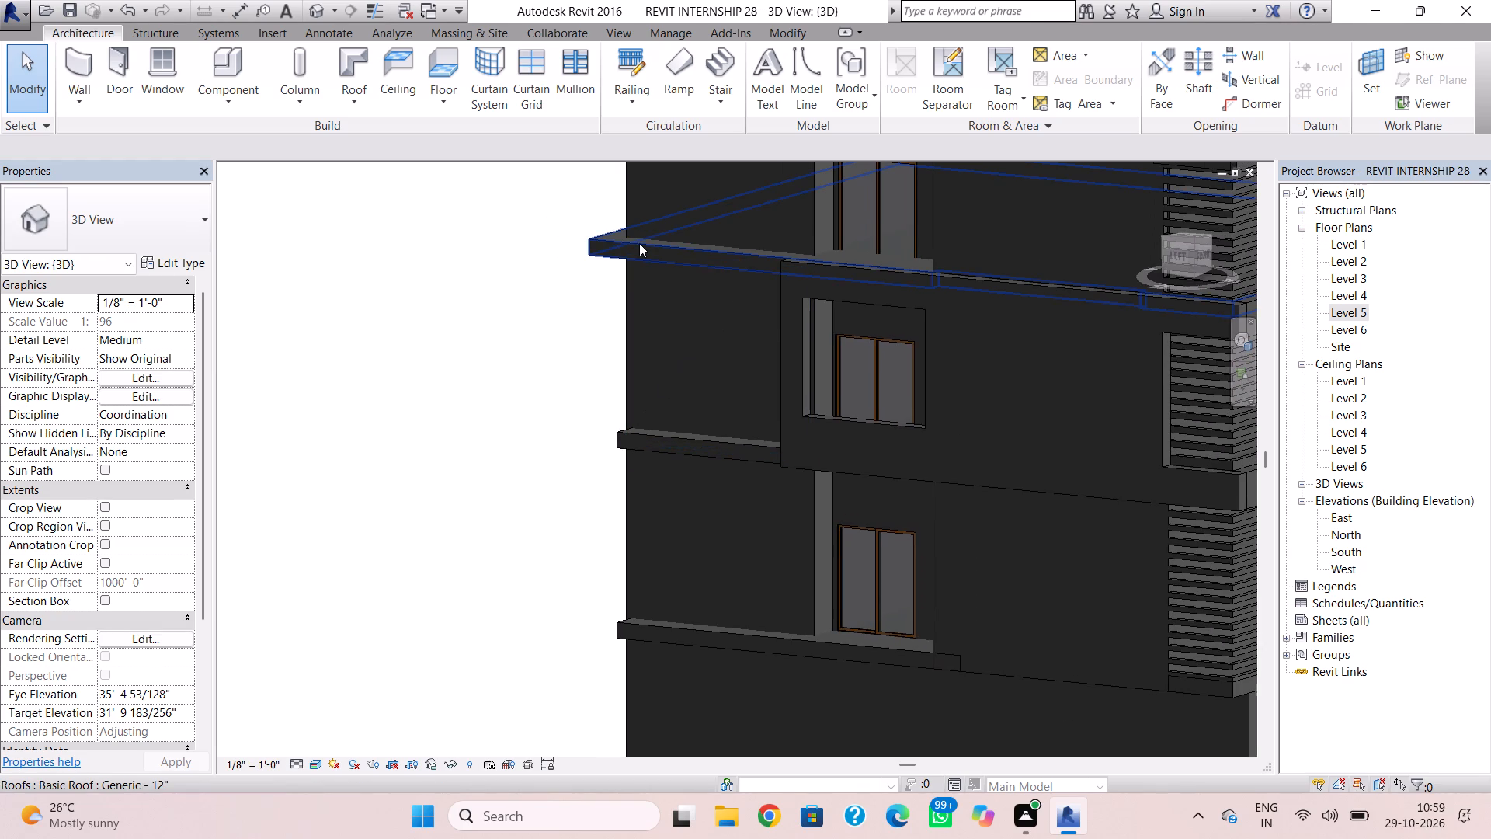
click(636, 247)
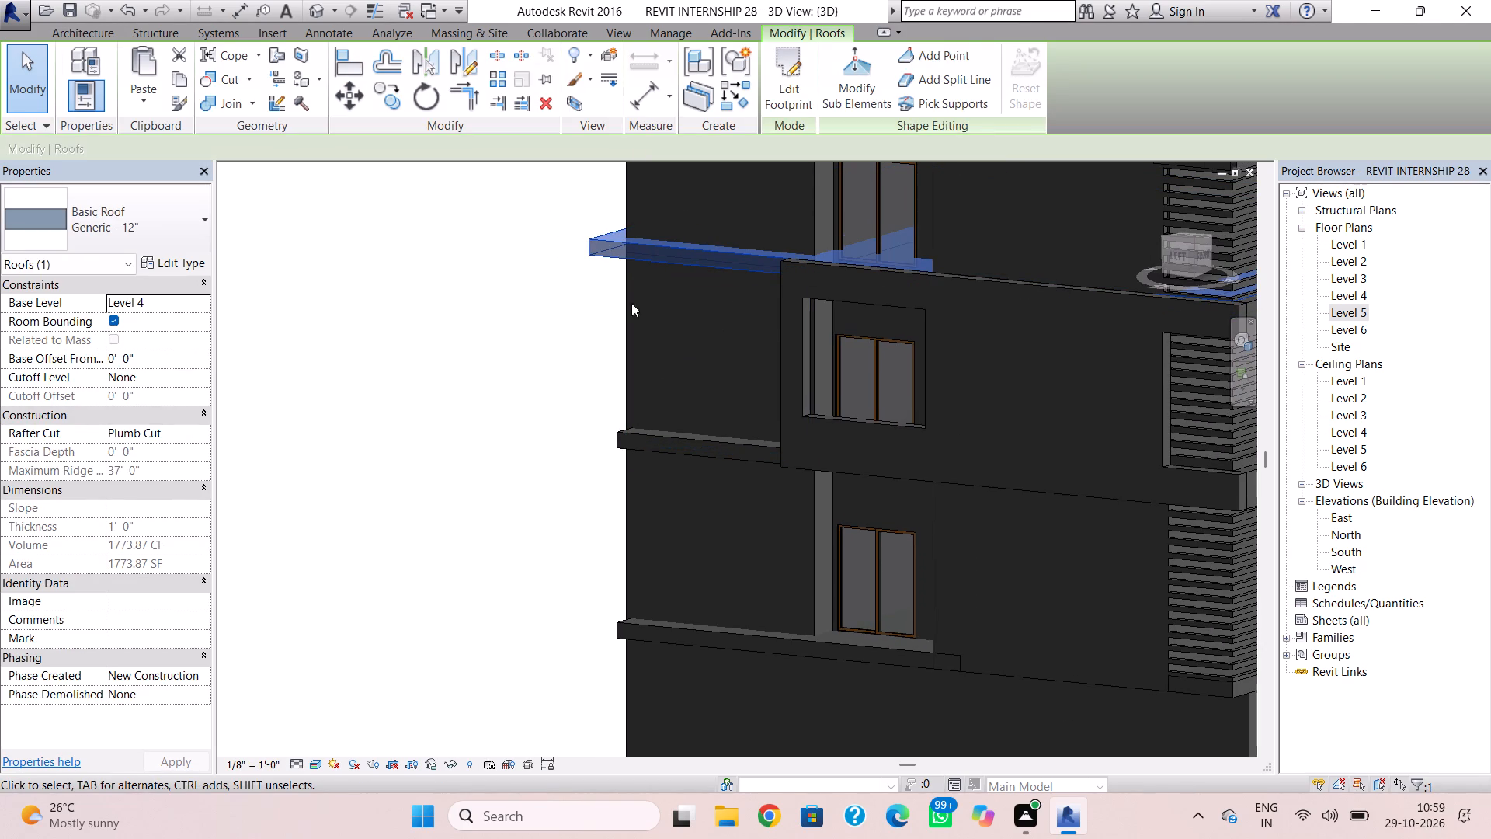
shift+right_drag(589, 326, 651, 320)
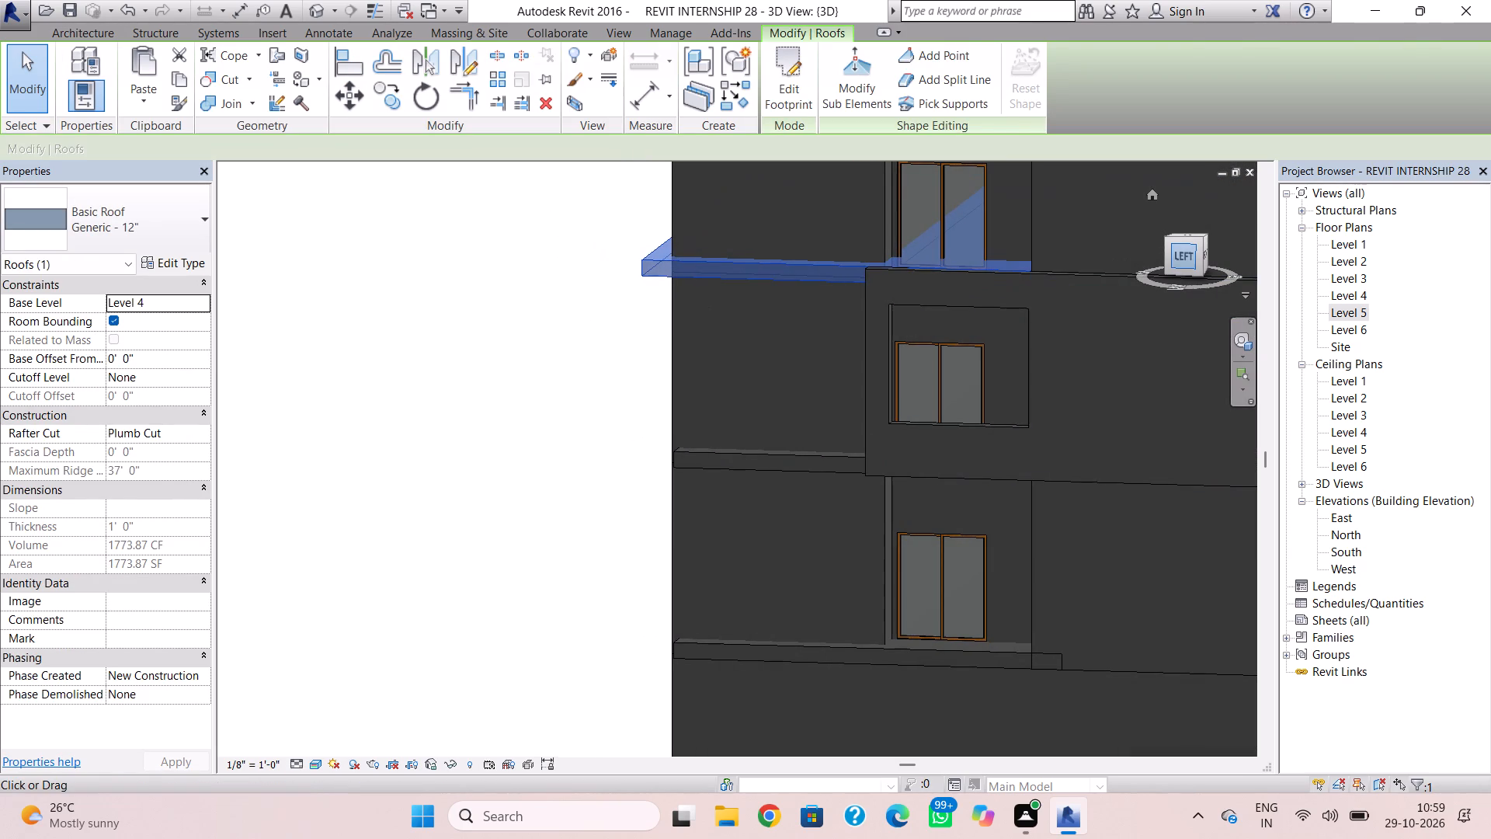
click(1183, 255)
shift+right_drag(610, 368, 665, 325)
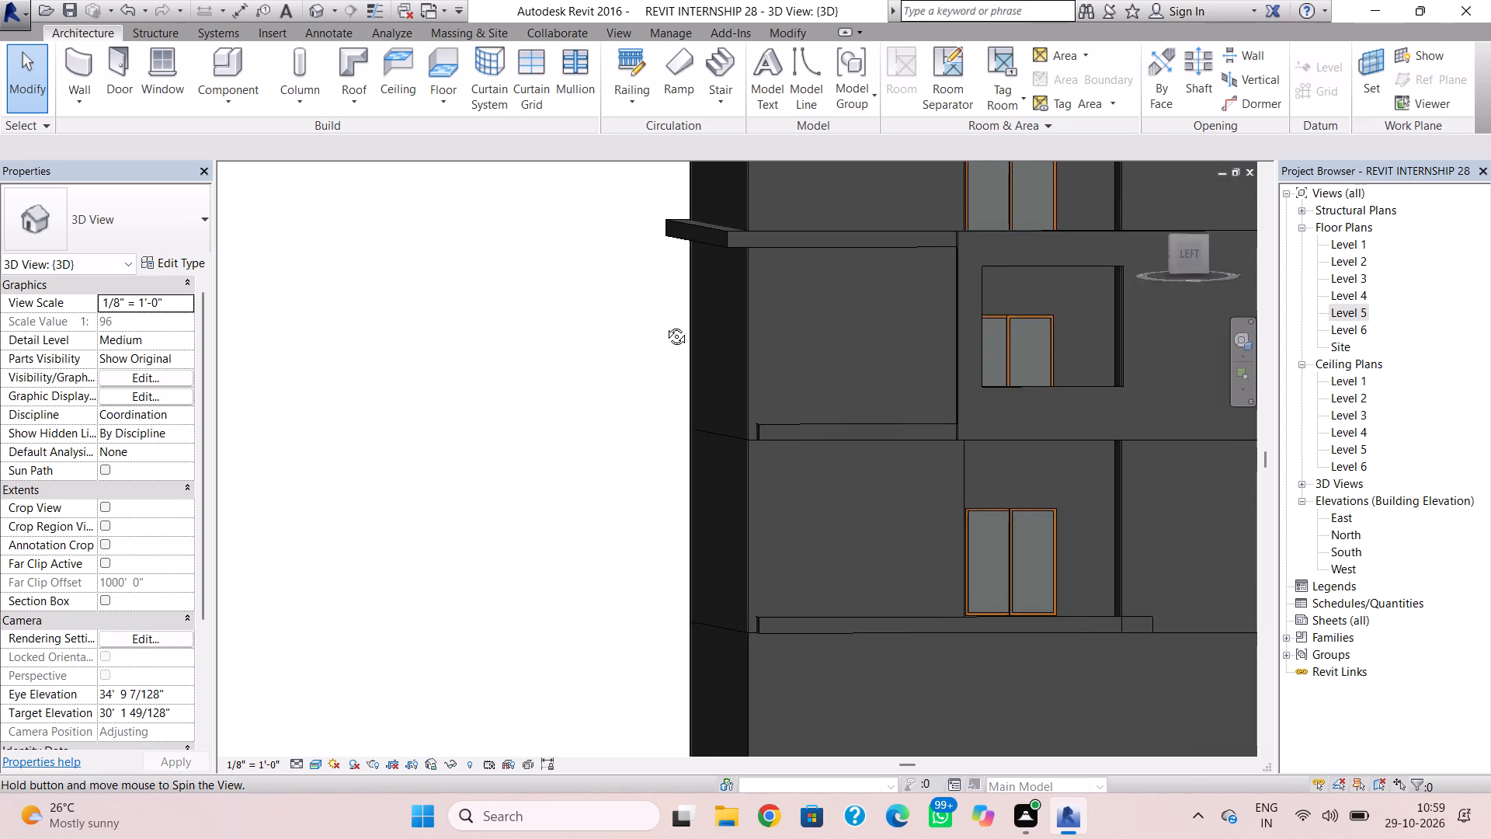
shift+right_drag(665, 325, 658, 317)
middle_drag(774, 378, 621, 458)
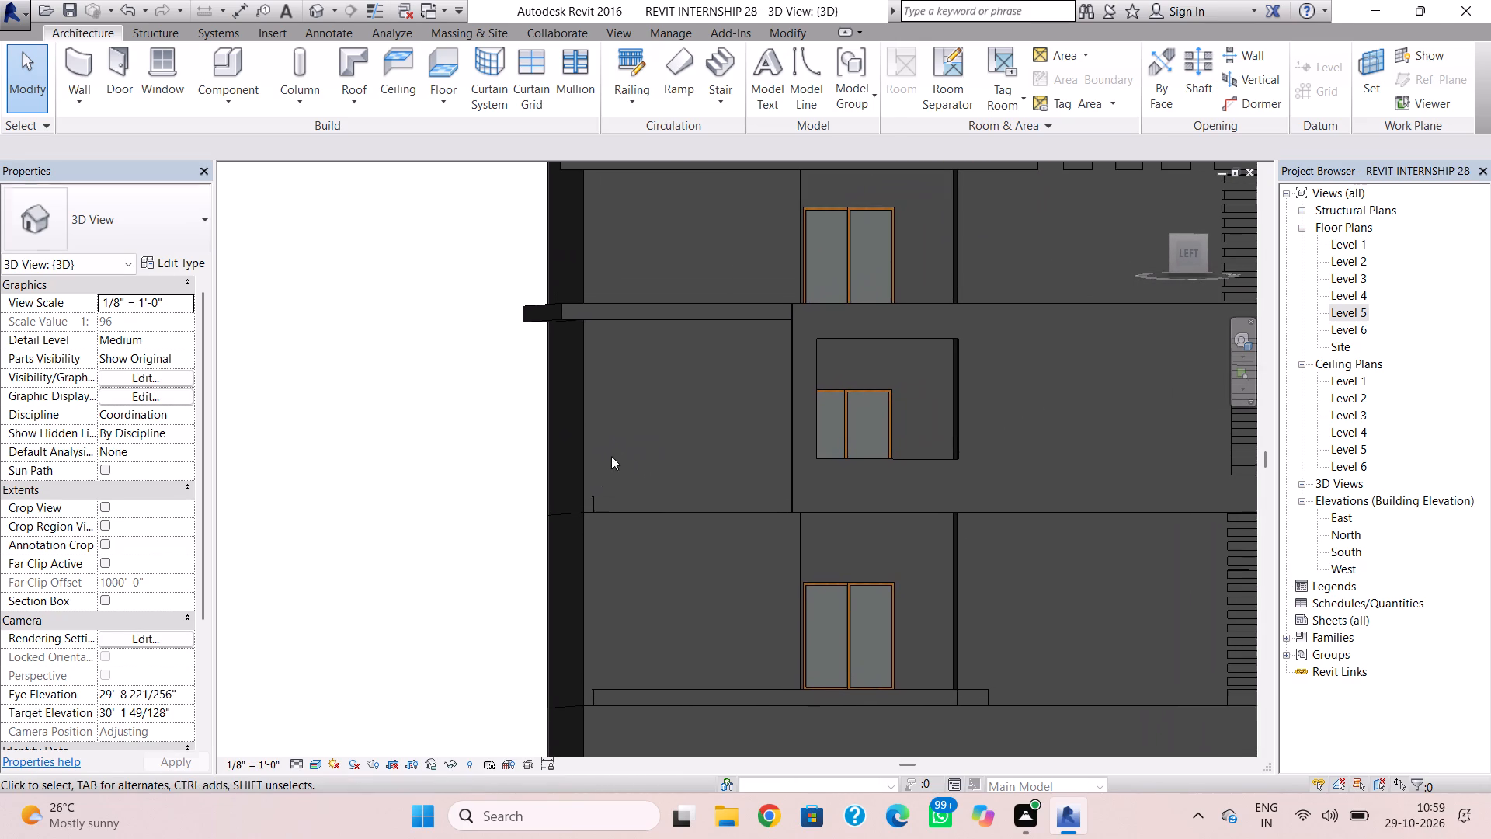
click(621, 312)
key(Delete)
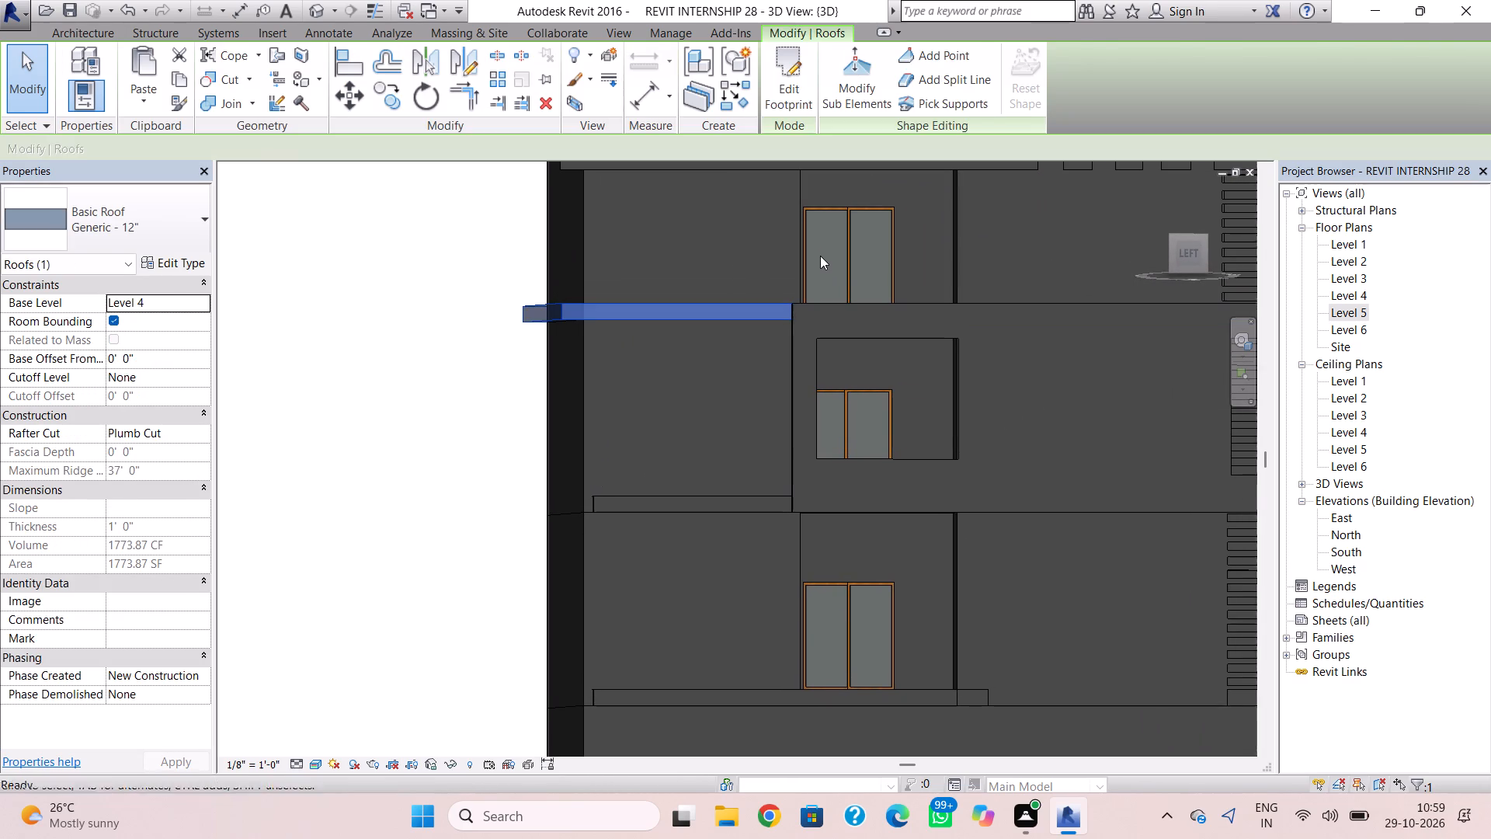
Copy the Level 3 Generic - 12" roof slab and paste it aligned to Level 4.
click(666, 501)
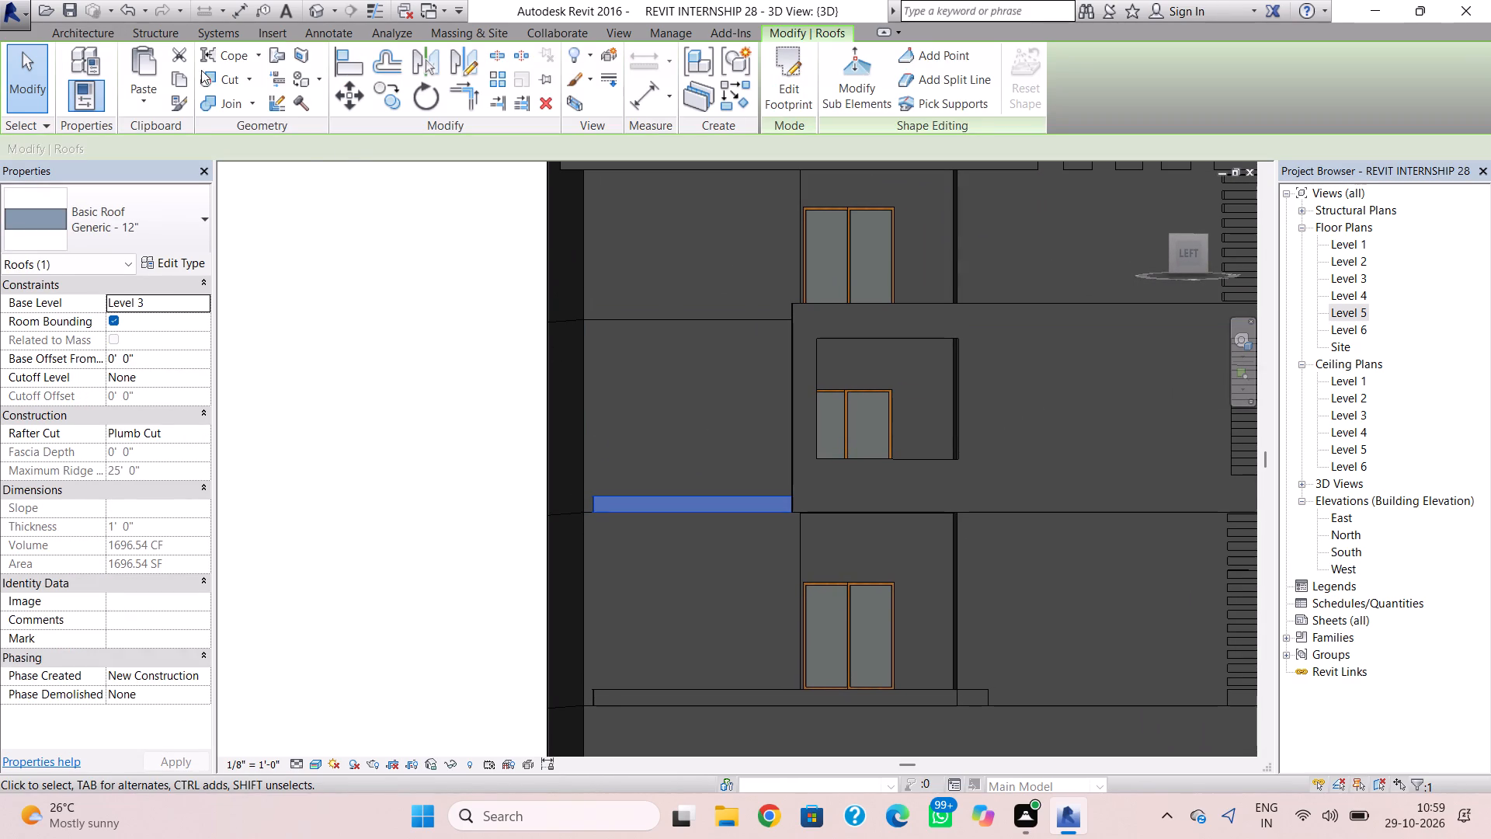
click(182, 79)
click(148, 103)
click(153, 155)
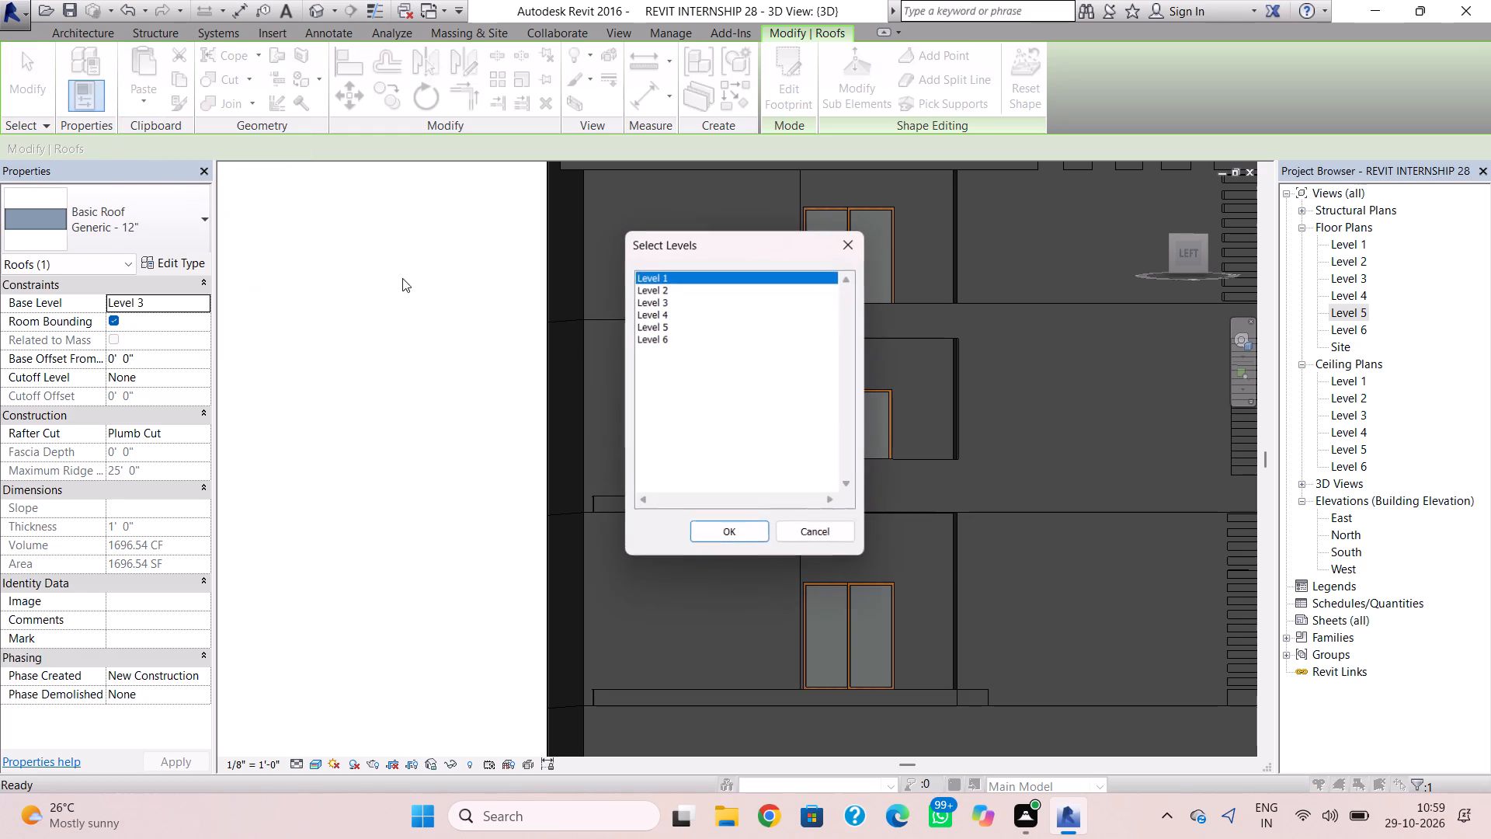
click(659, 311)
click(694, 536)
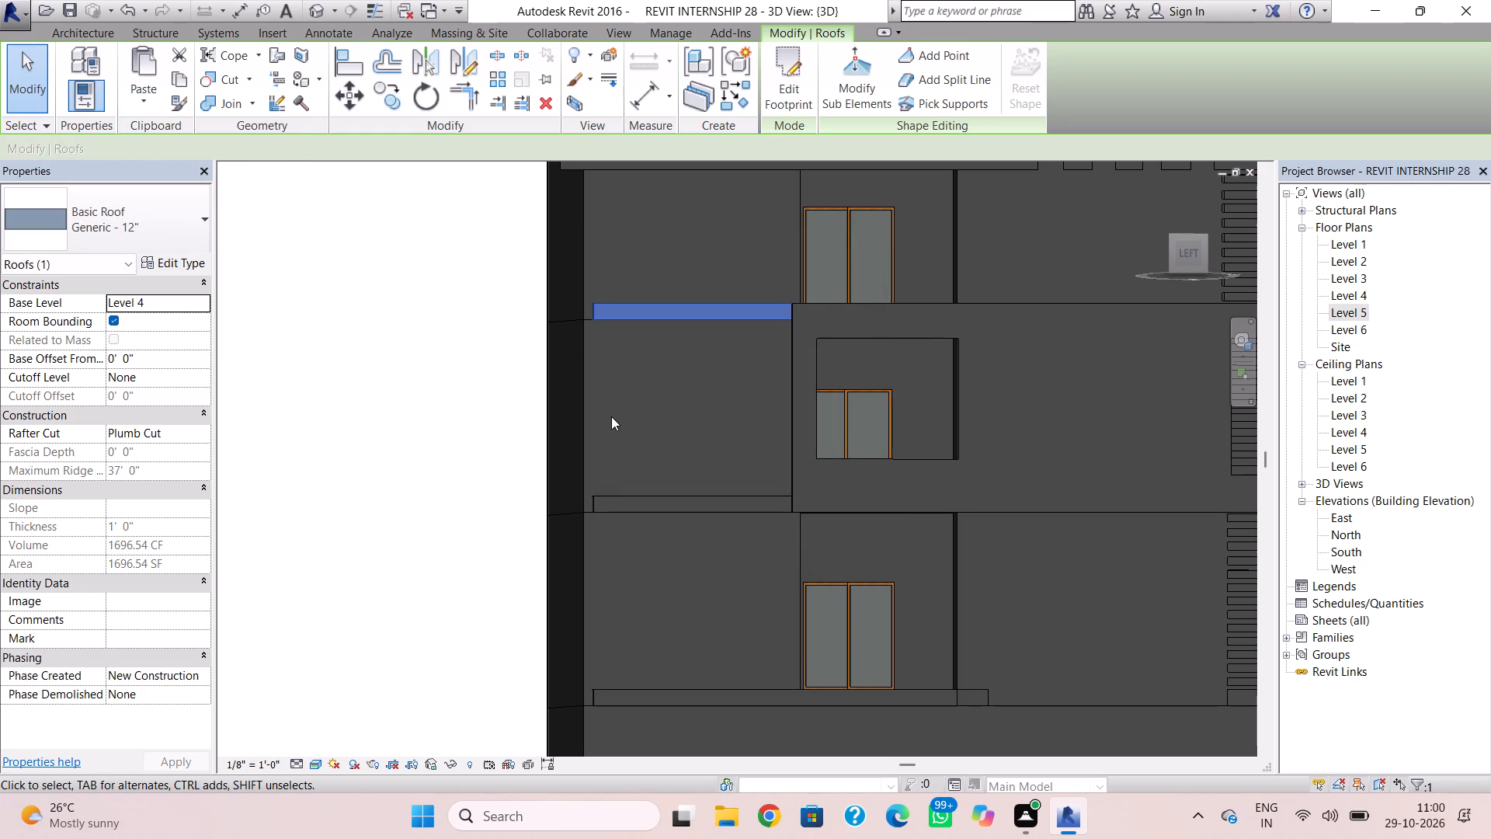
key(Escape)
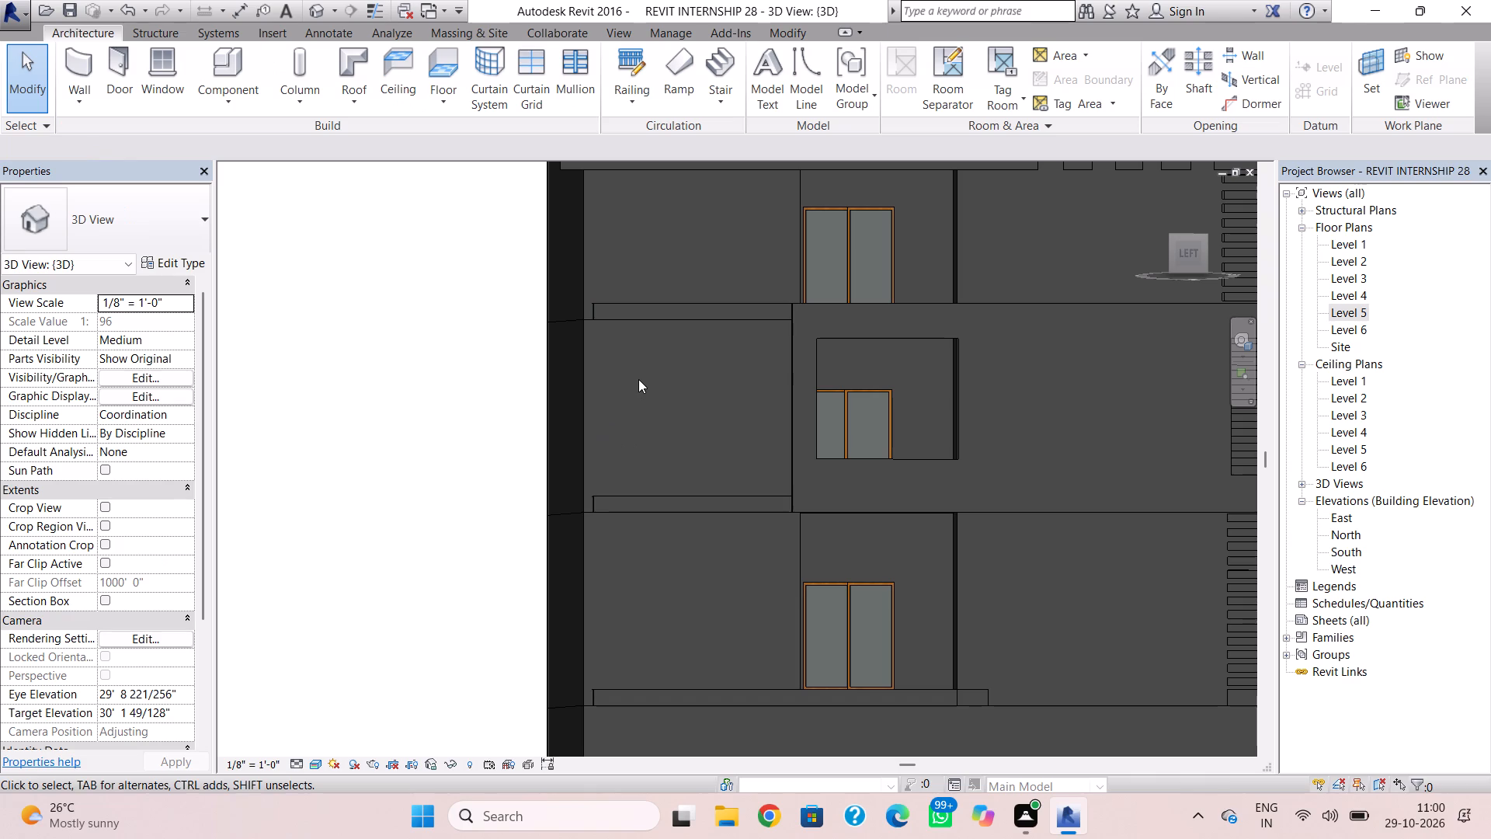
Open the projecting Level 3 in-place wall for editing and set its work plane to the outer face of the Level 4 roof slab.
click(794, 364)
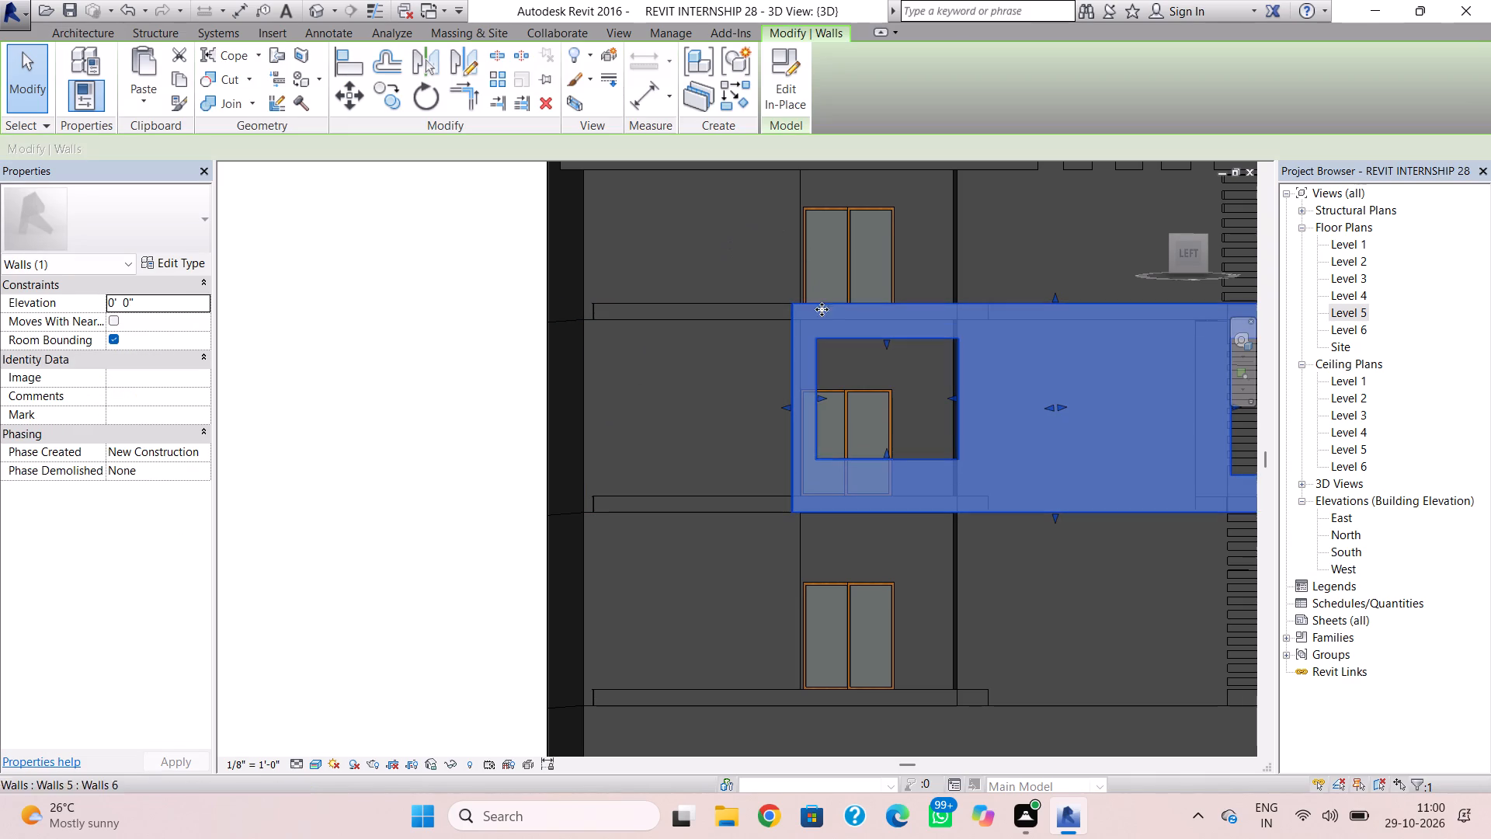
double_click(791, 355)
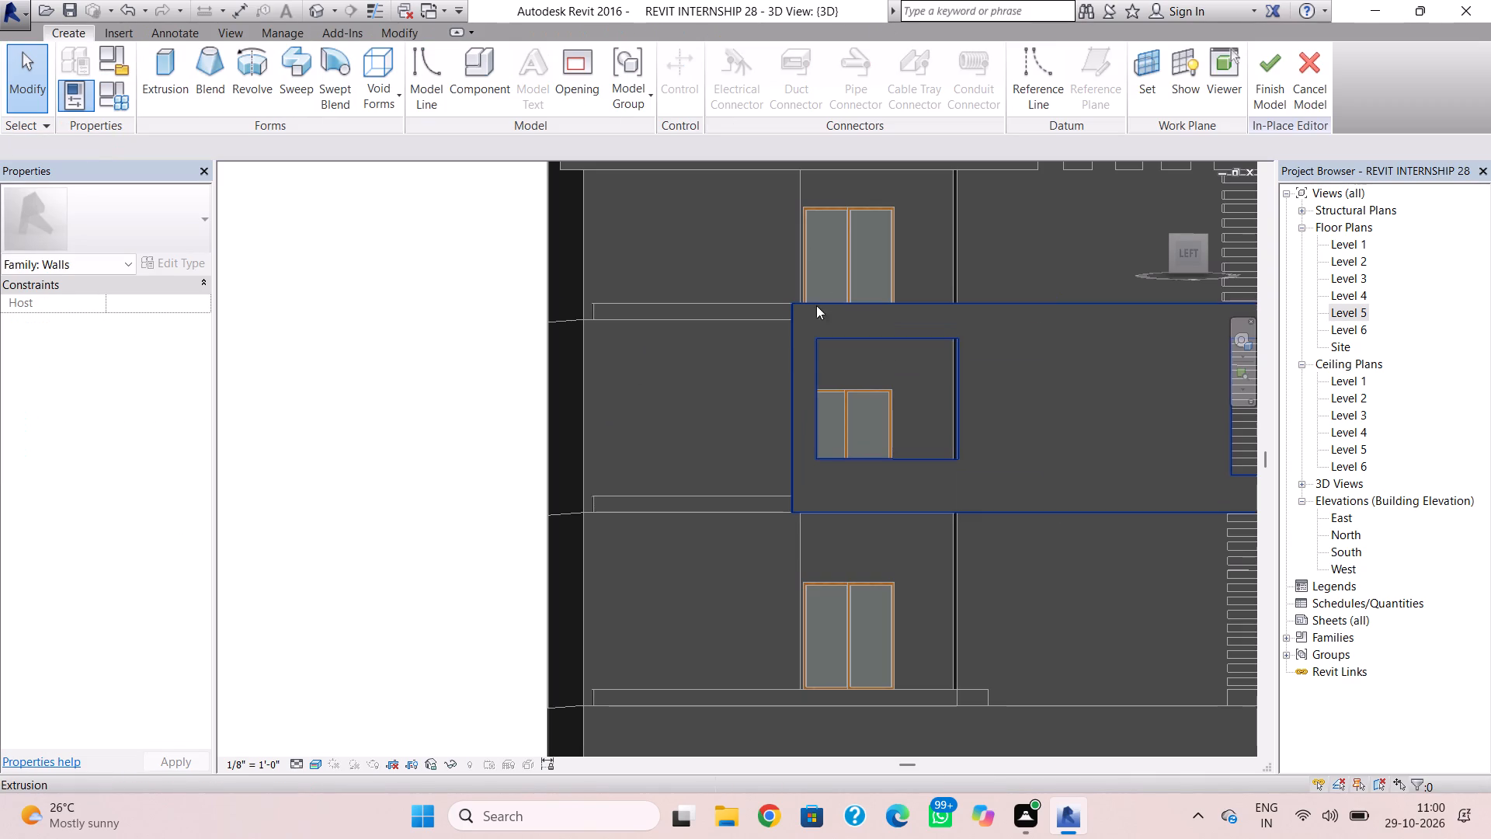
click(1145, 74)
click(697, 441)
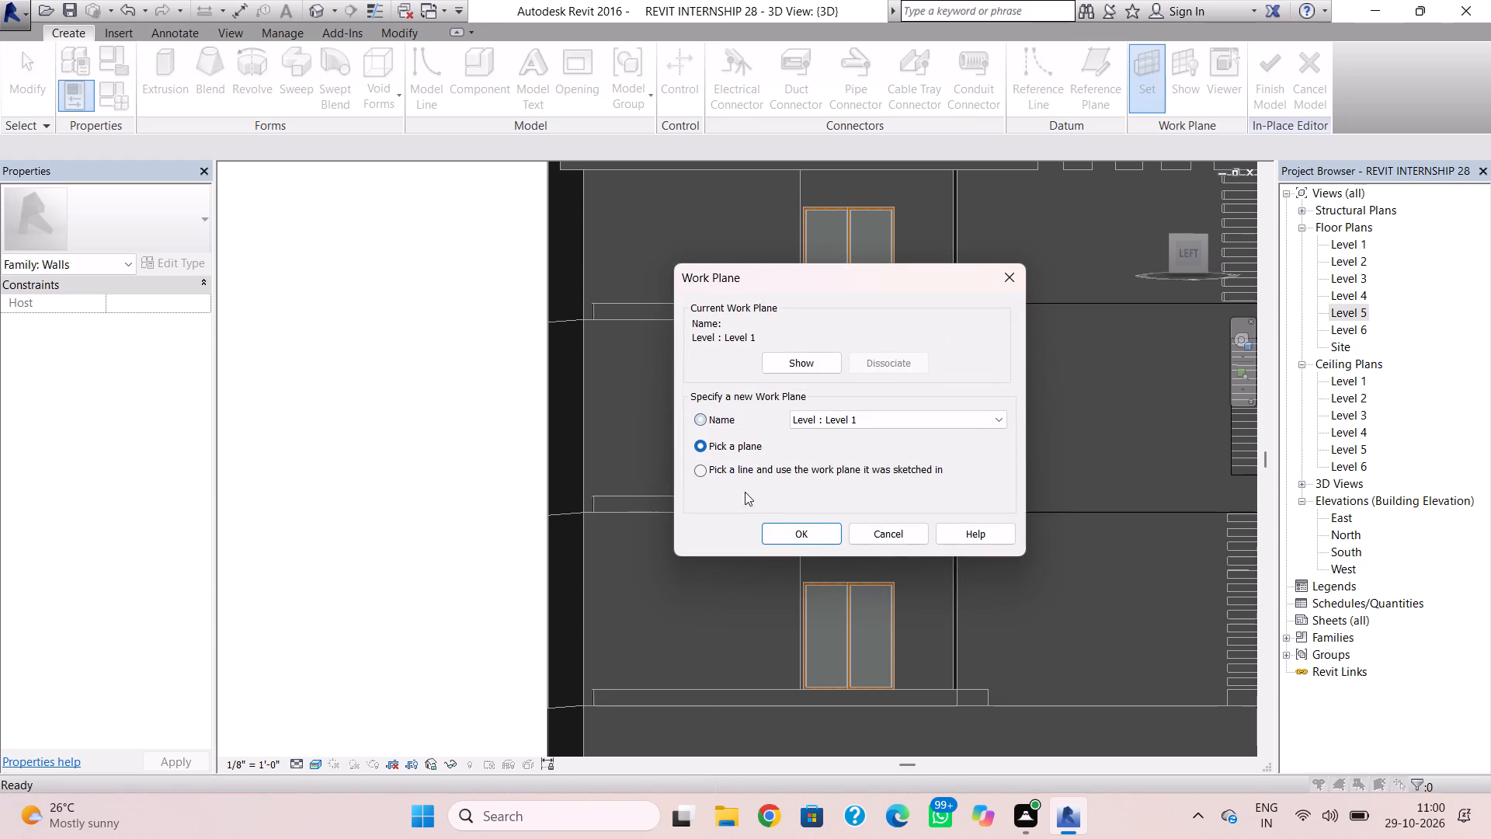
click(766, 527)
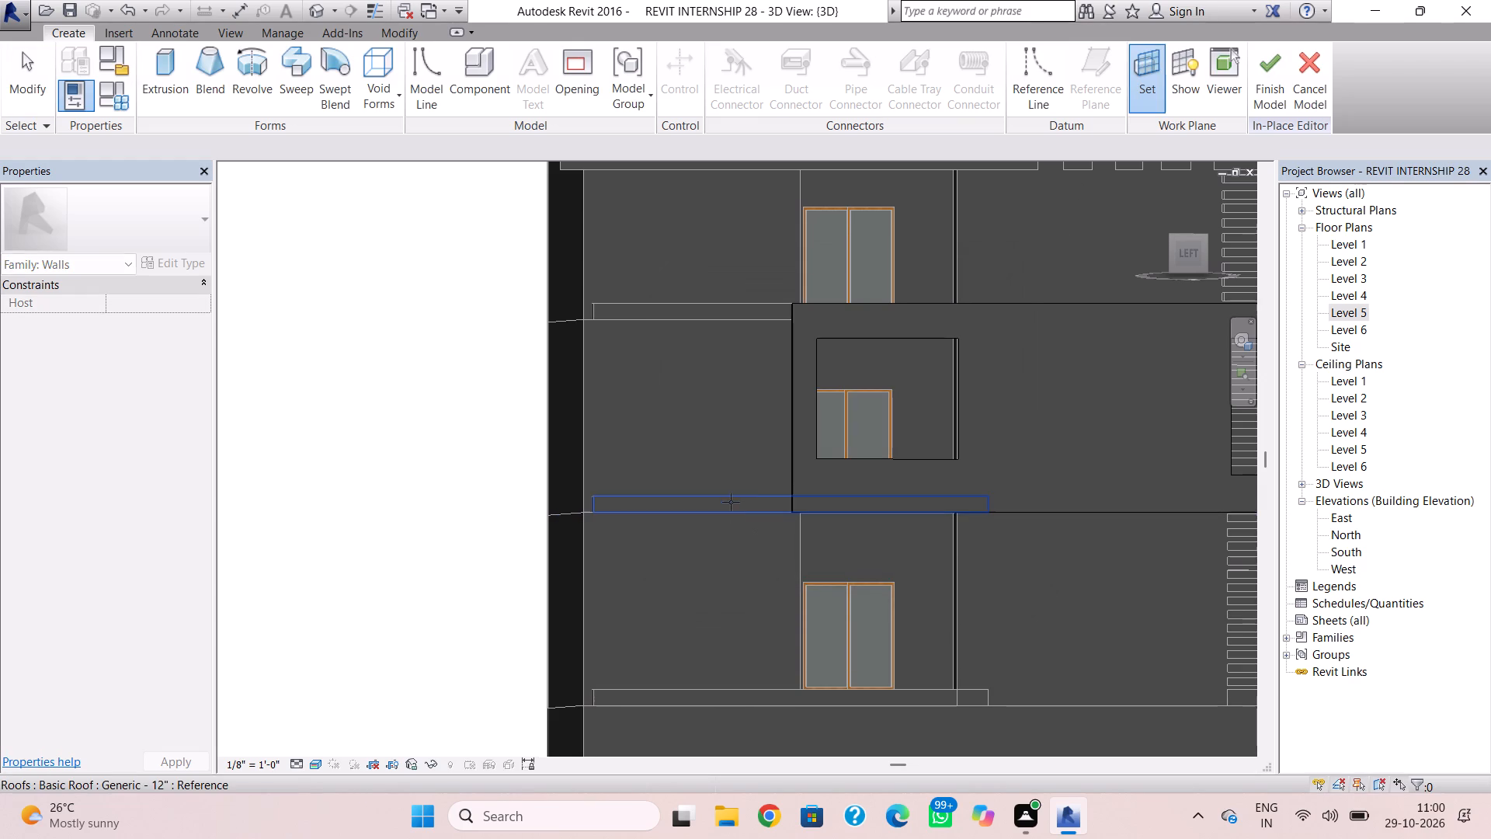
shift+right_click(715, 466)
shift+right_drag(728, 475, 781, 566)
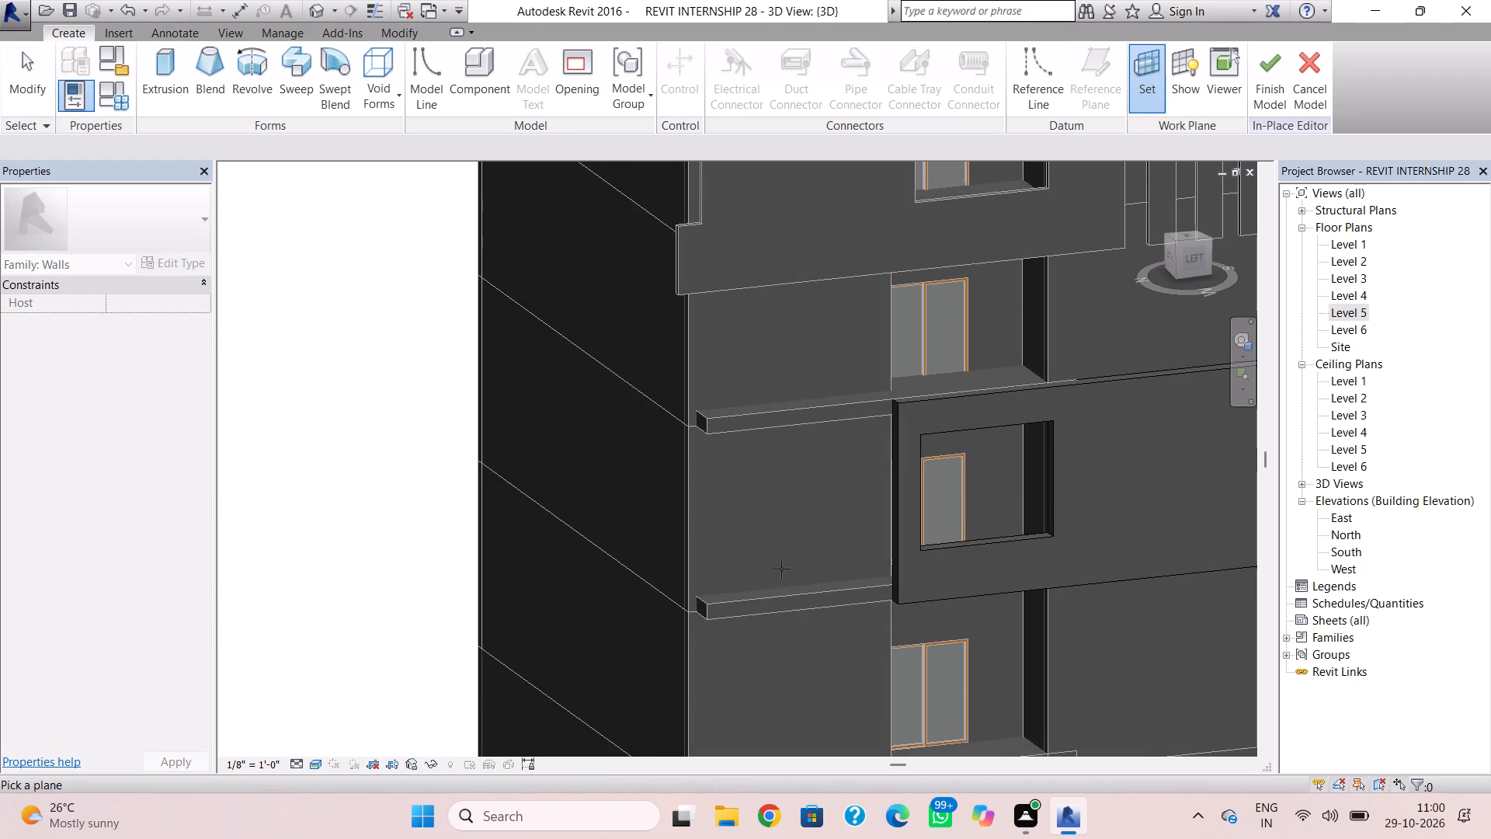
click(725, 427)
key(Escape)
Sketch an extrusion rectangle 13' 0" tall and about 4' 10" wide, from the Level 4 slab's end corner down to the Level 3 slab's bottom.
shift+right_drag(818, 494, 808, 475)
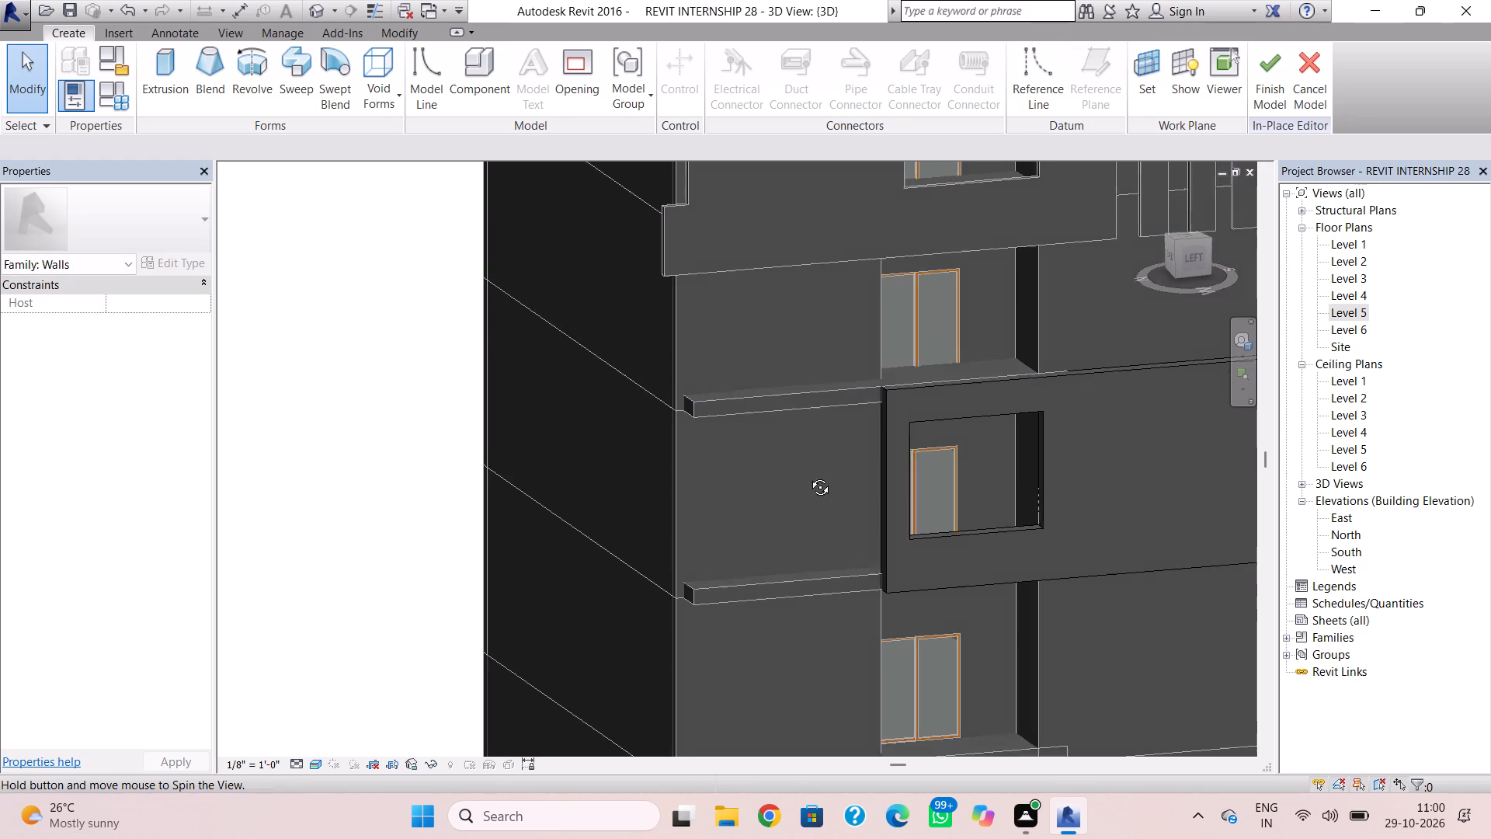
shift+right_drag(808, 475, 971, 499)
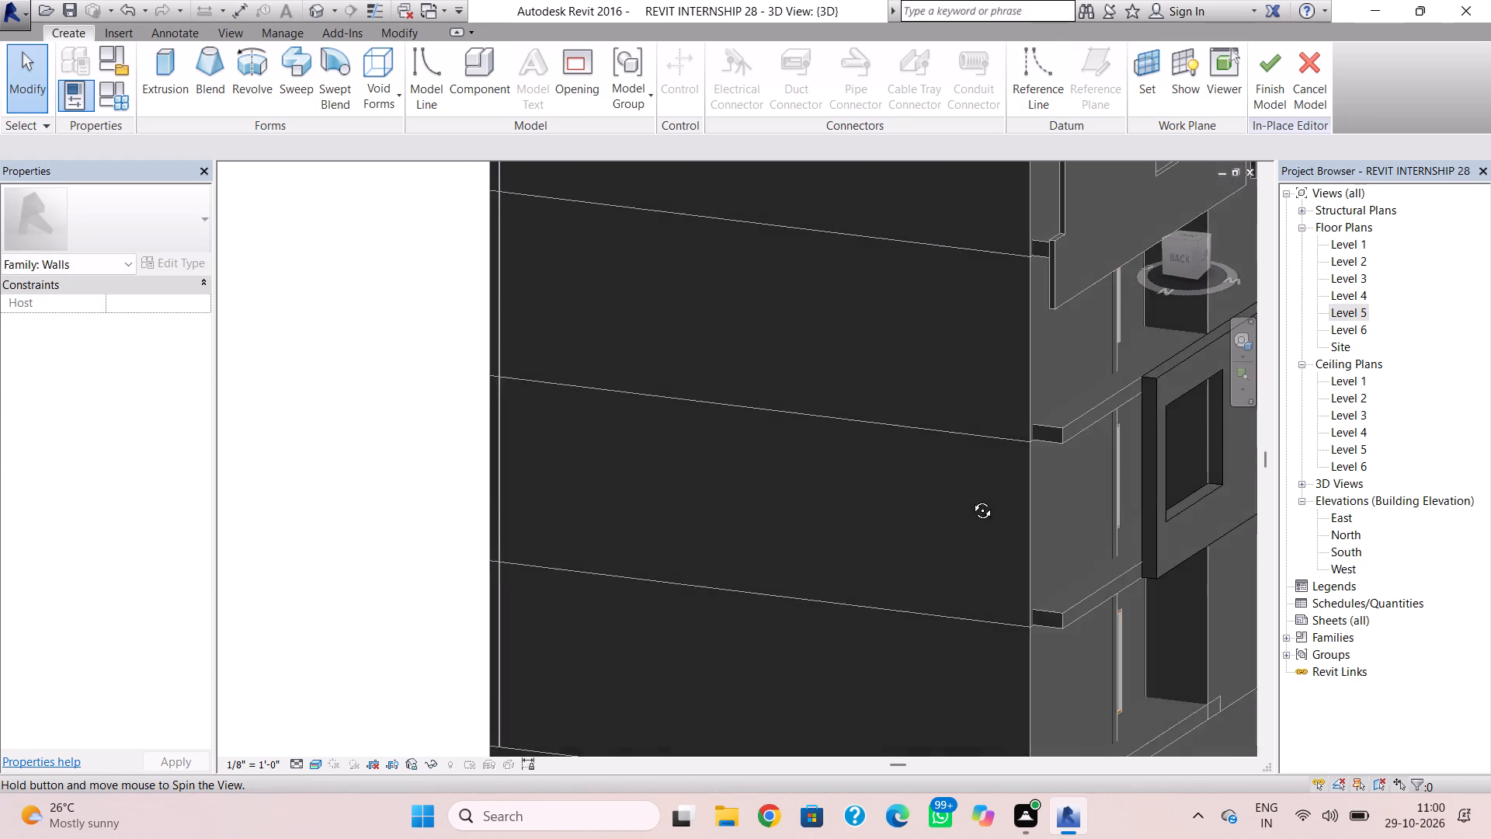
shift+right_drag(971, 499, 790, 388)
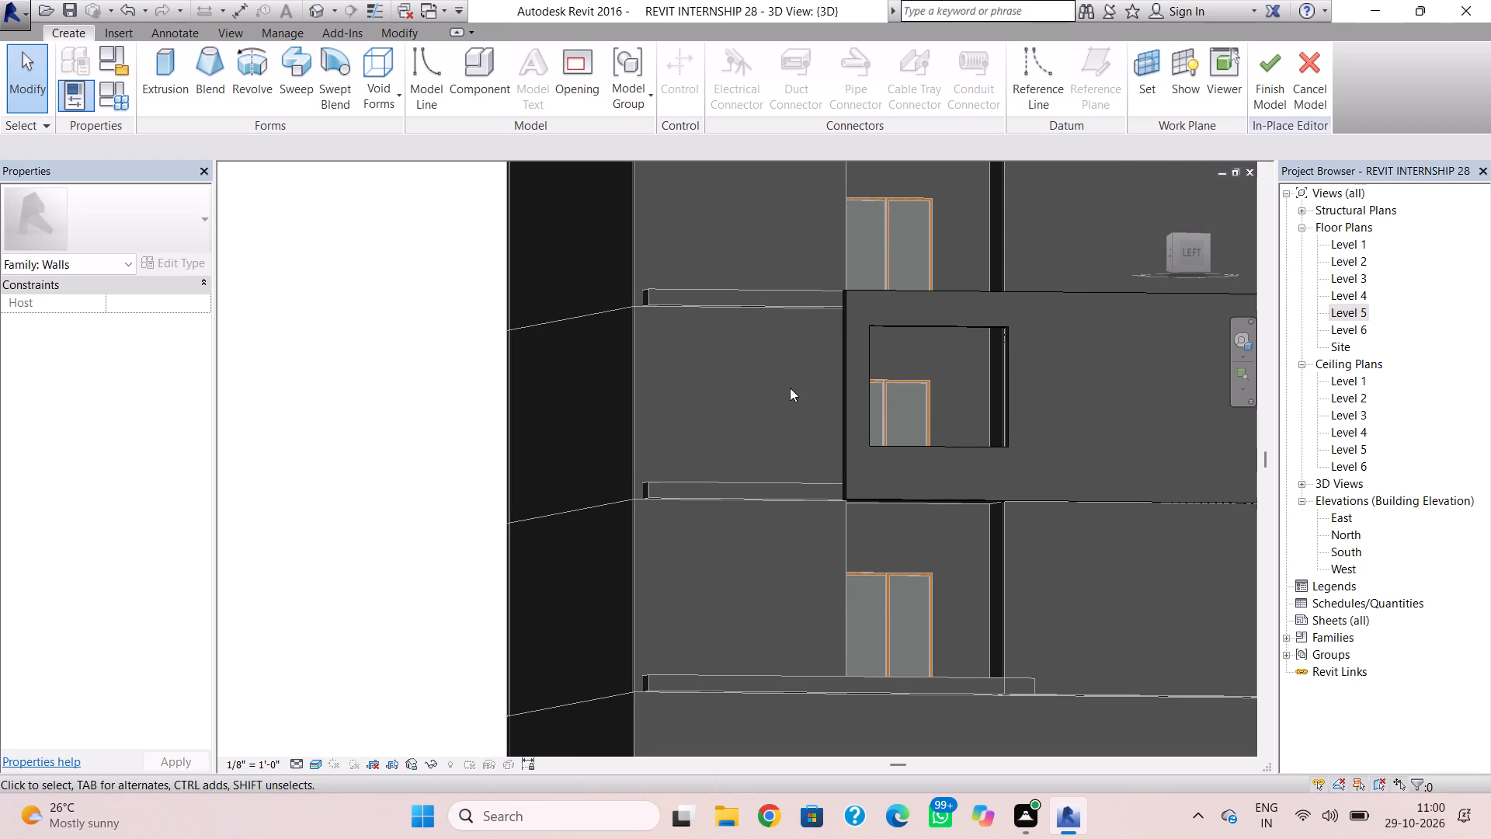
shift+right_drag(790, 388, 745, 402)
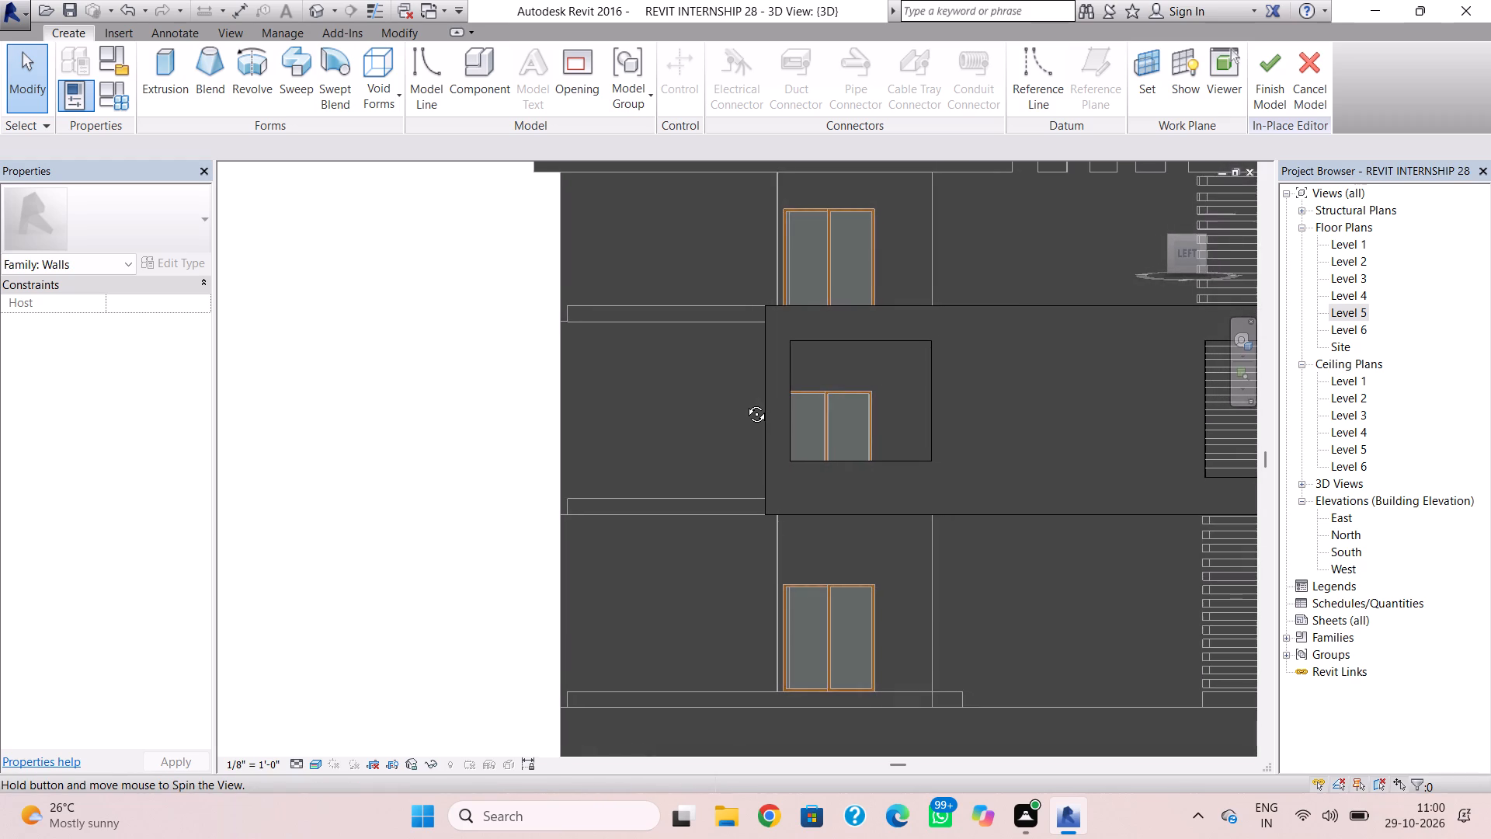
shift+right_drag(745, 402, 747, 404)
click(172, 68)
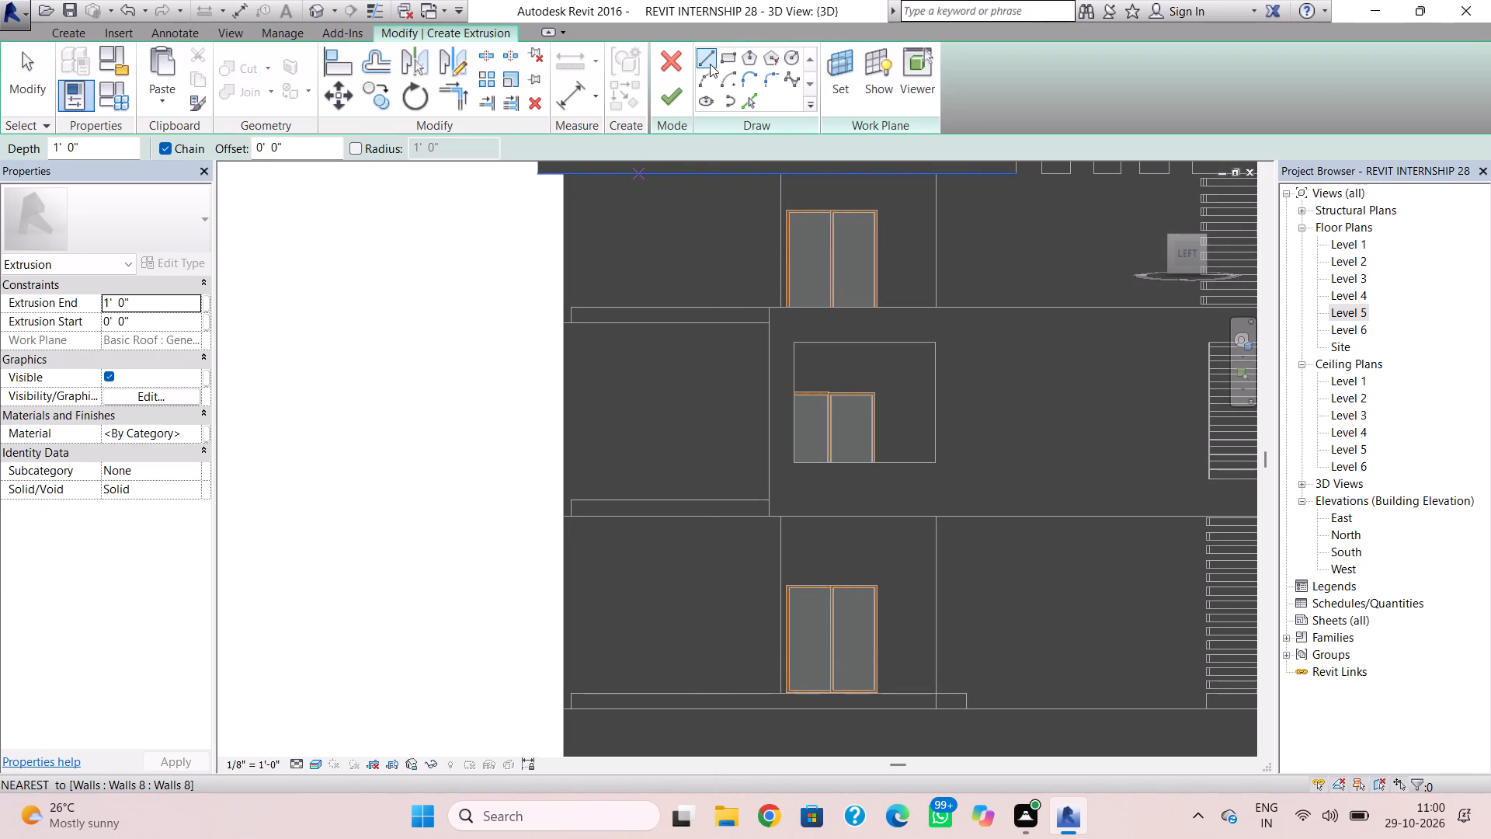
click(733, 63)
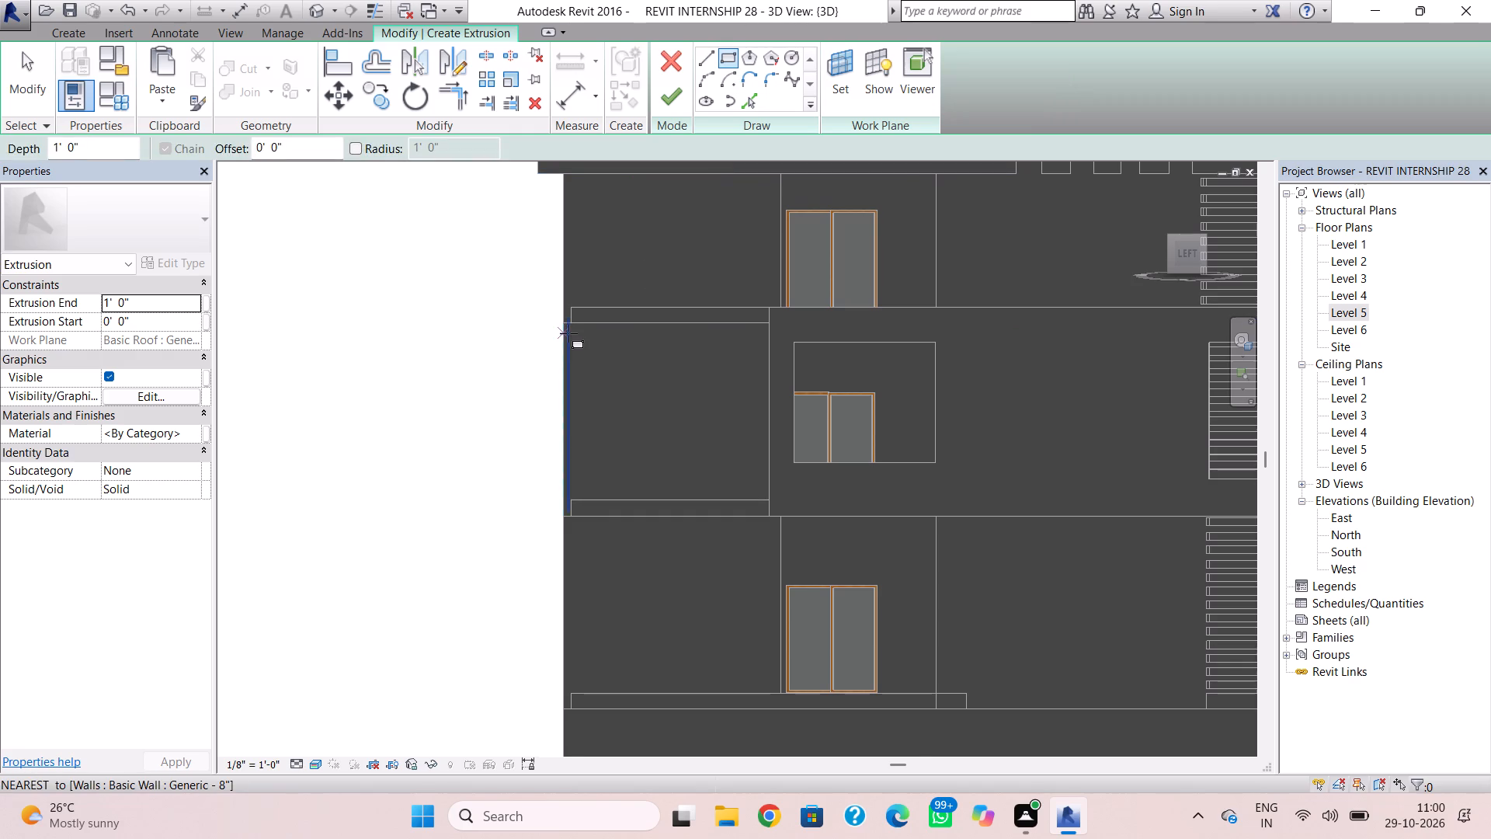
scroll(568, 333, up, 2)
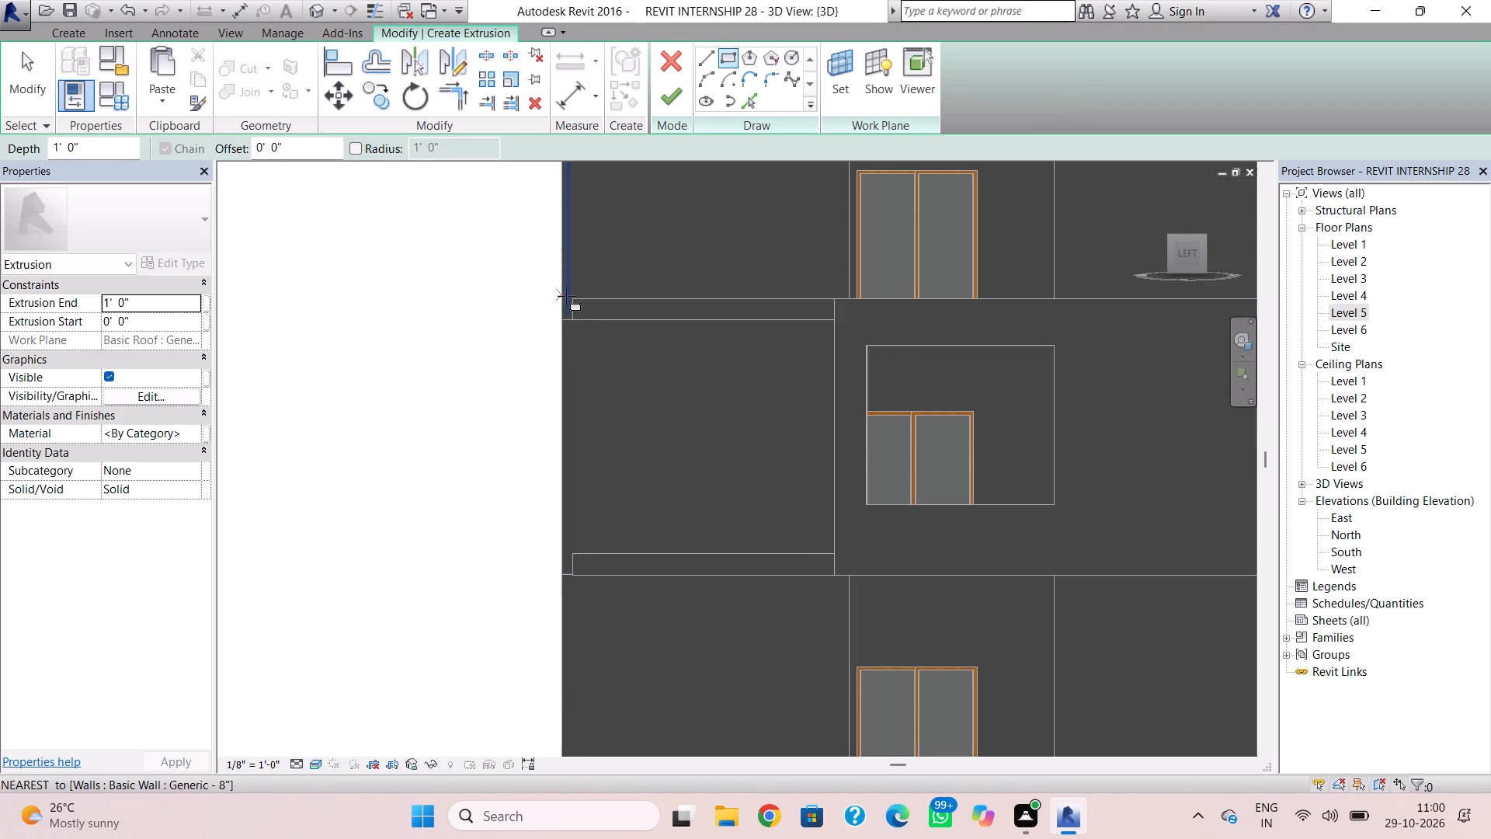
click(572, 297)
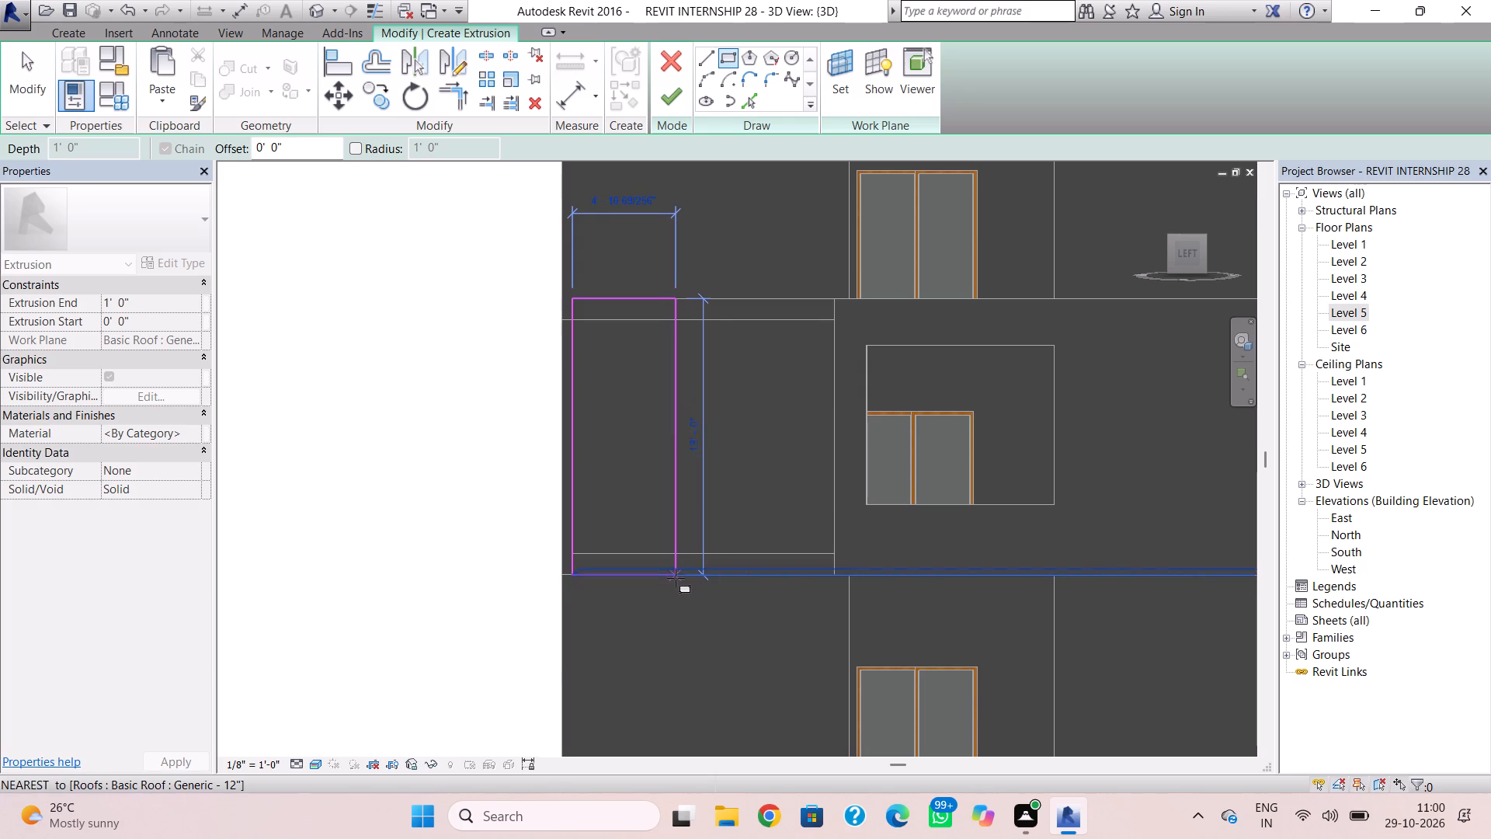
click(676, 578)
key(Escape)
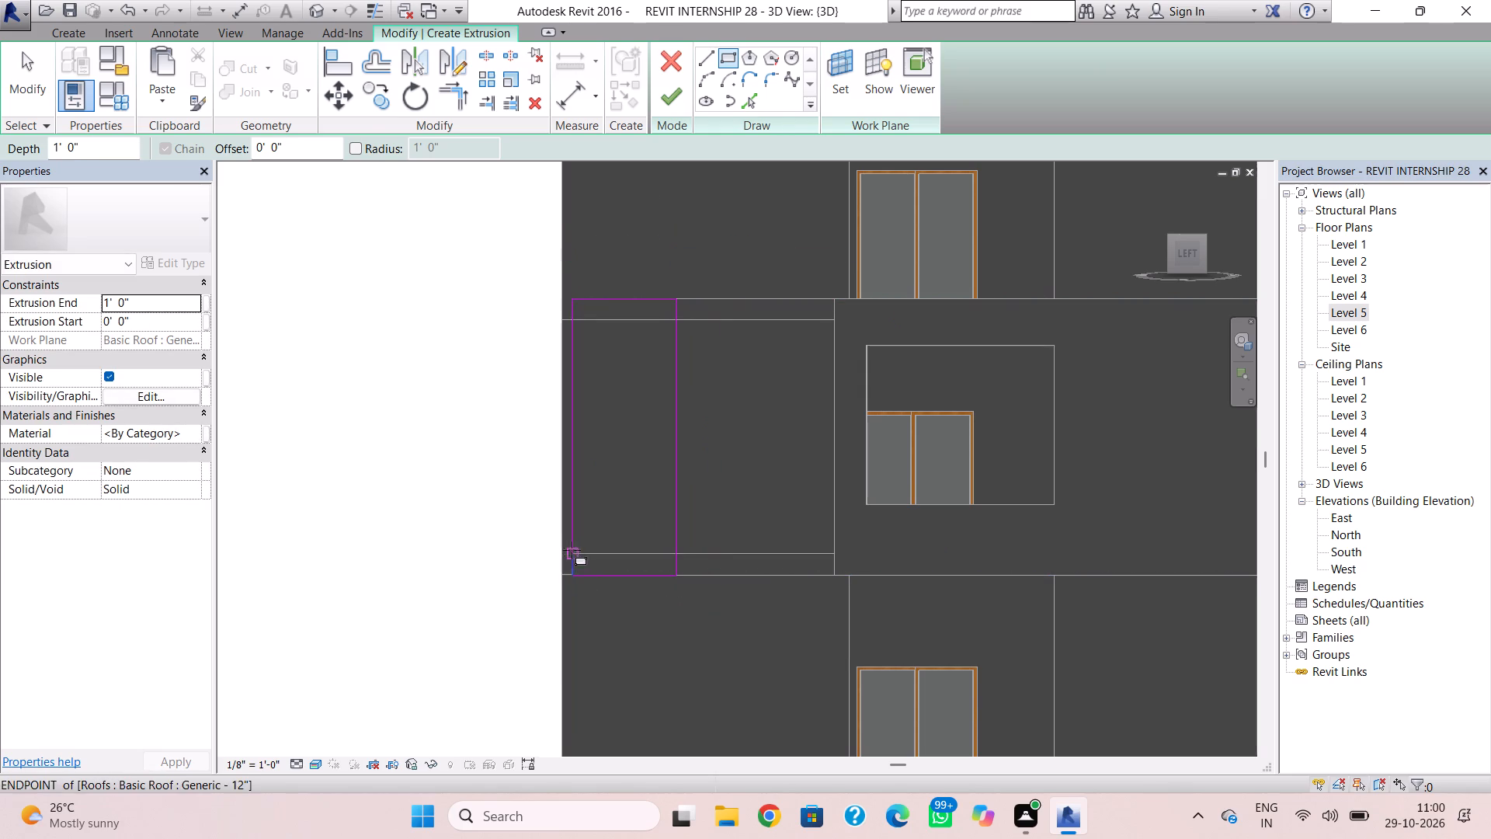
key(Escape)
Nudge the rectangle's outer vertical edge outward past the building's corner.
click(571, 547)
key(Left)
key(Left)
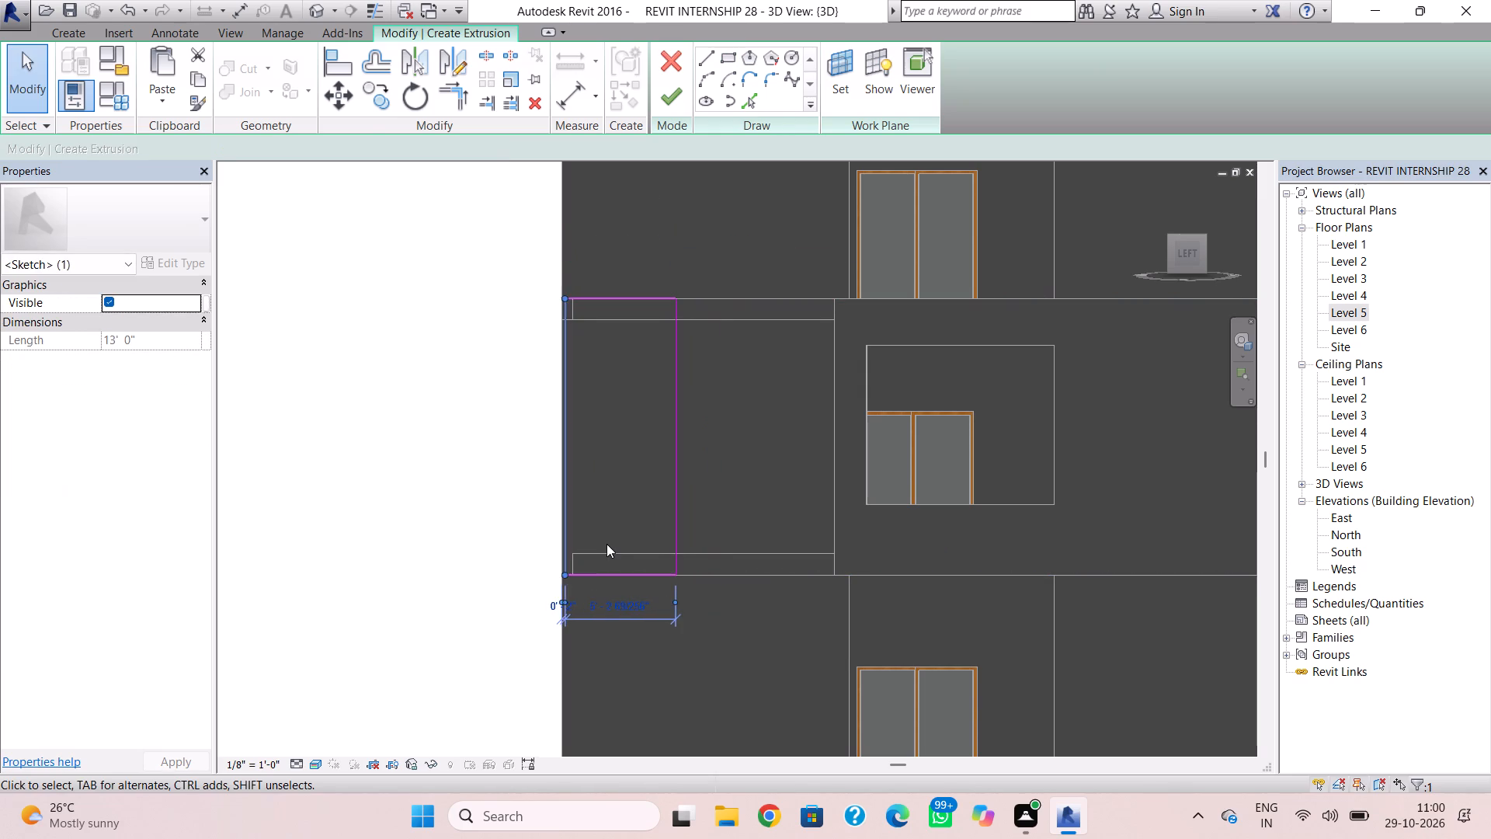
key(Left)
key(Left)
key(Left)
key(Left)
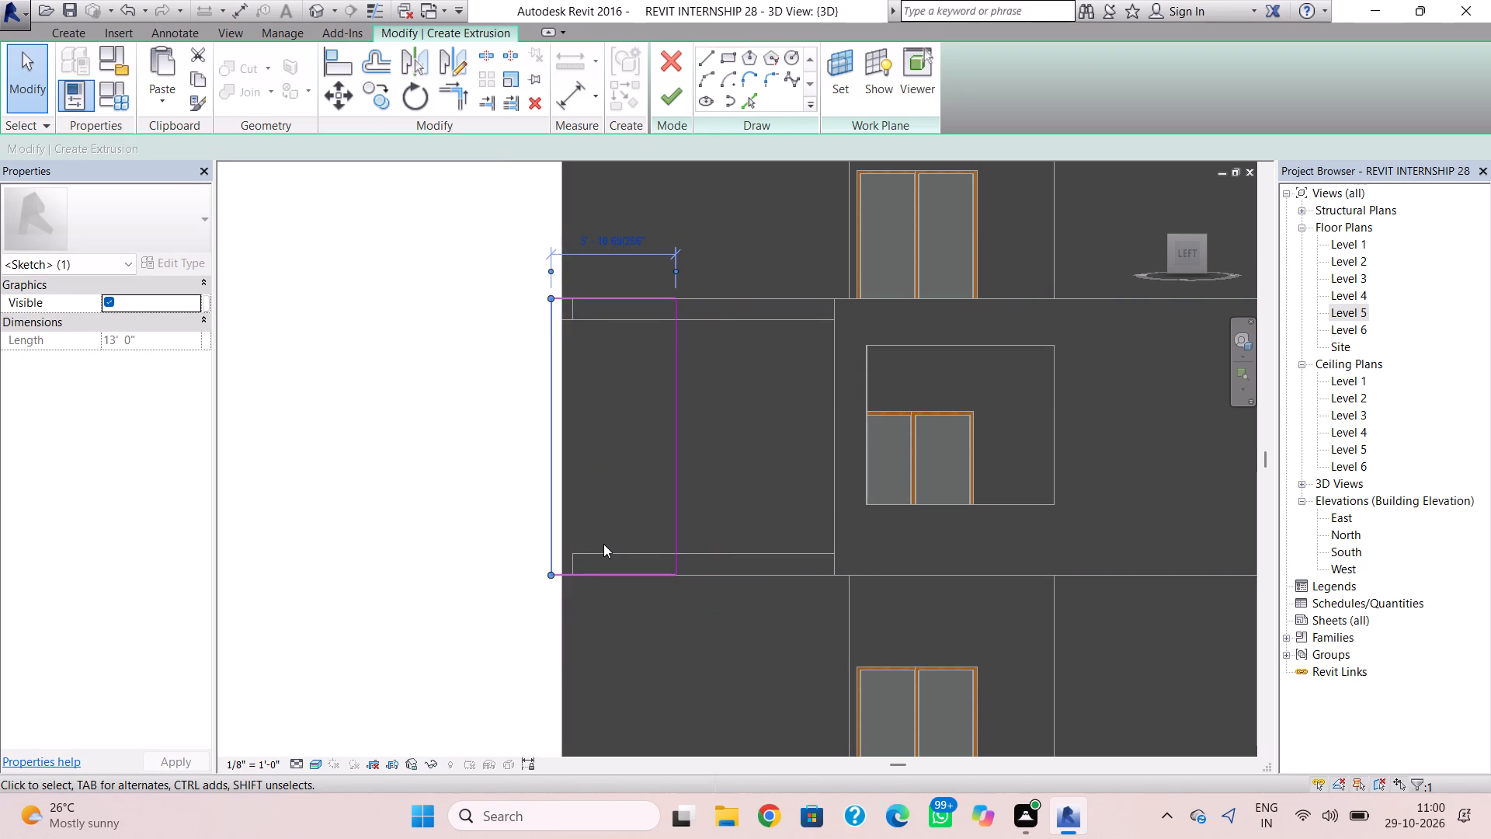
key(Left)
key(Left)
key(Left)
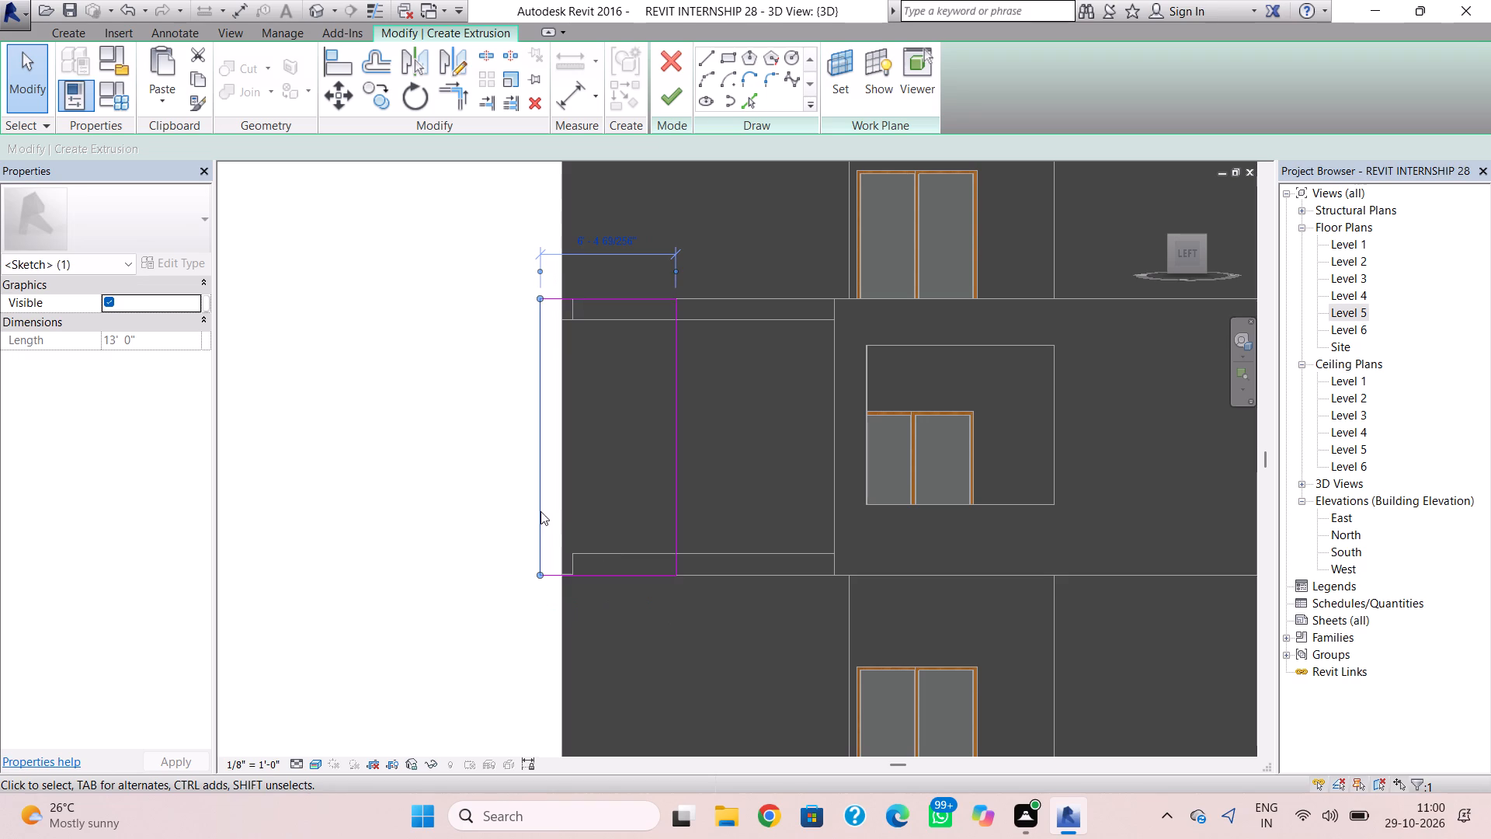
Sketch a smaller rectangle, about 3' 6" wide and 8' 0" tall, inward from the outer vertical edge of the profile.
click(722, 57)
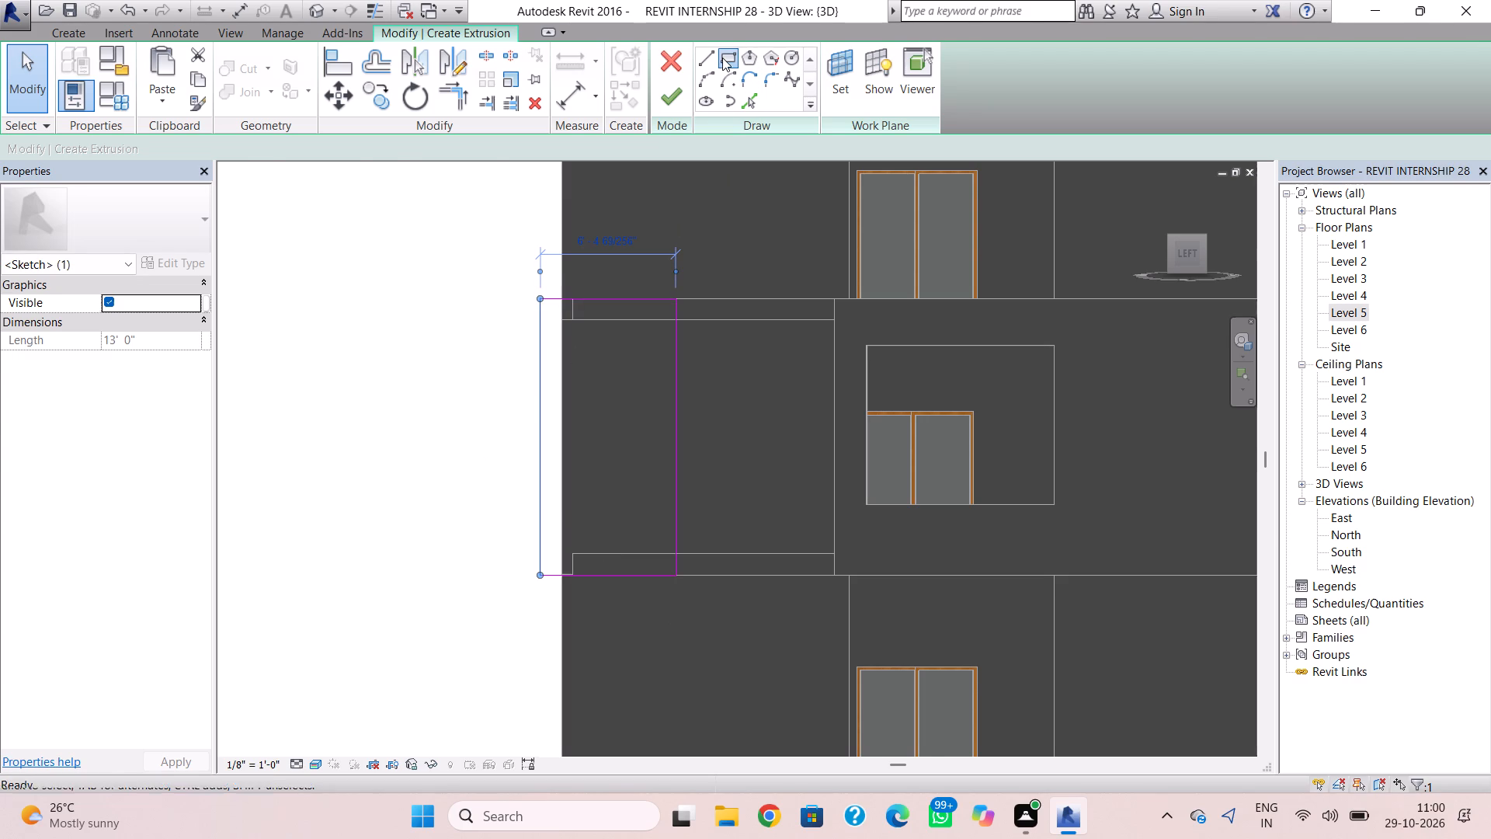
scroll(550, 339, up, 3)
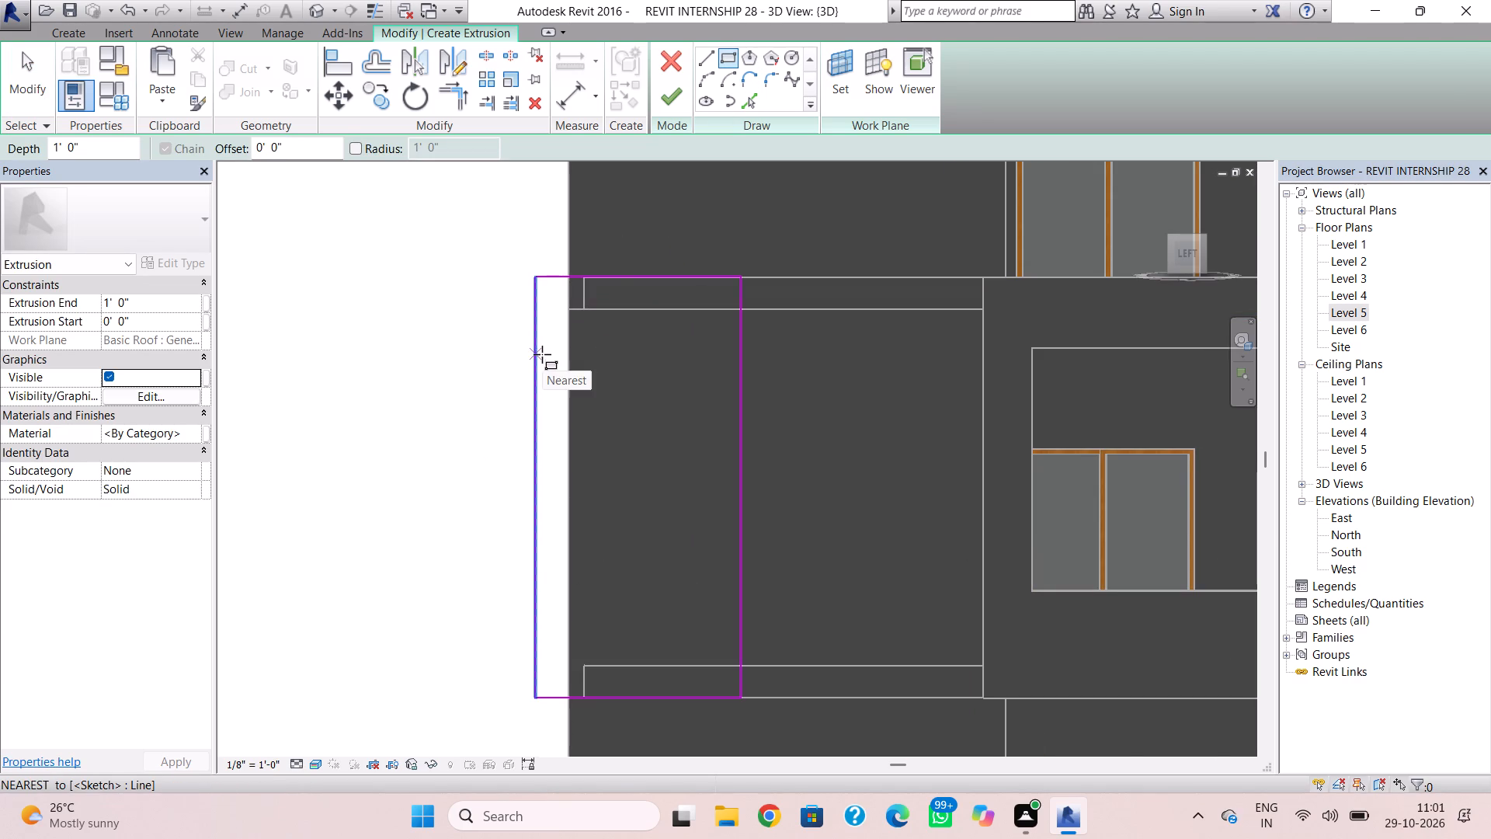
click(542, 354)
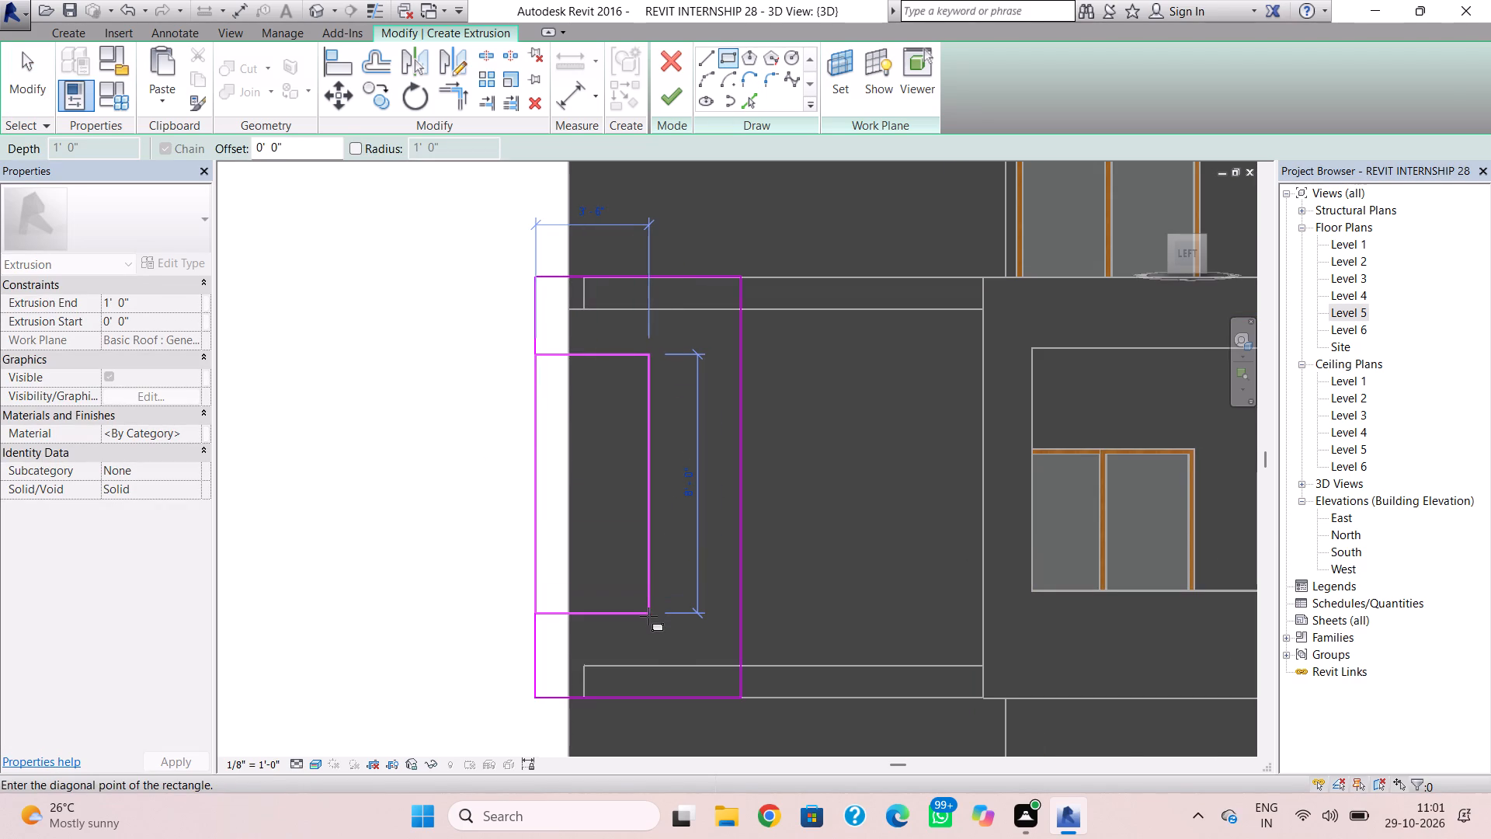
click(651, 611)
key(Escape)
key(Escape)
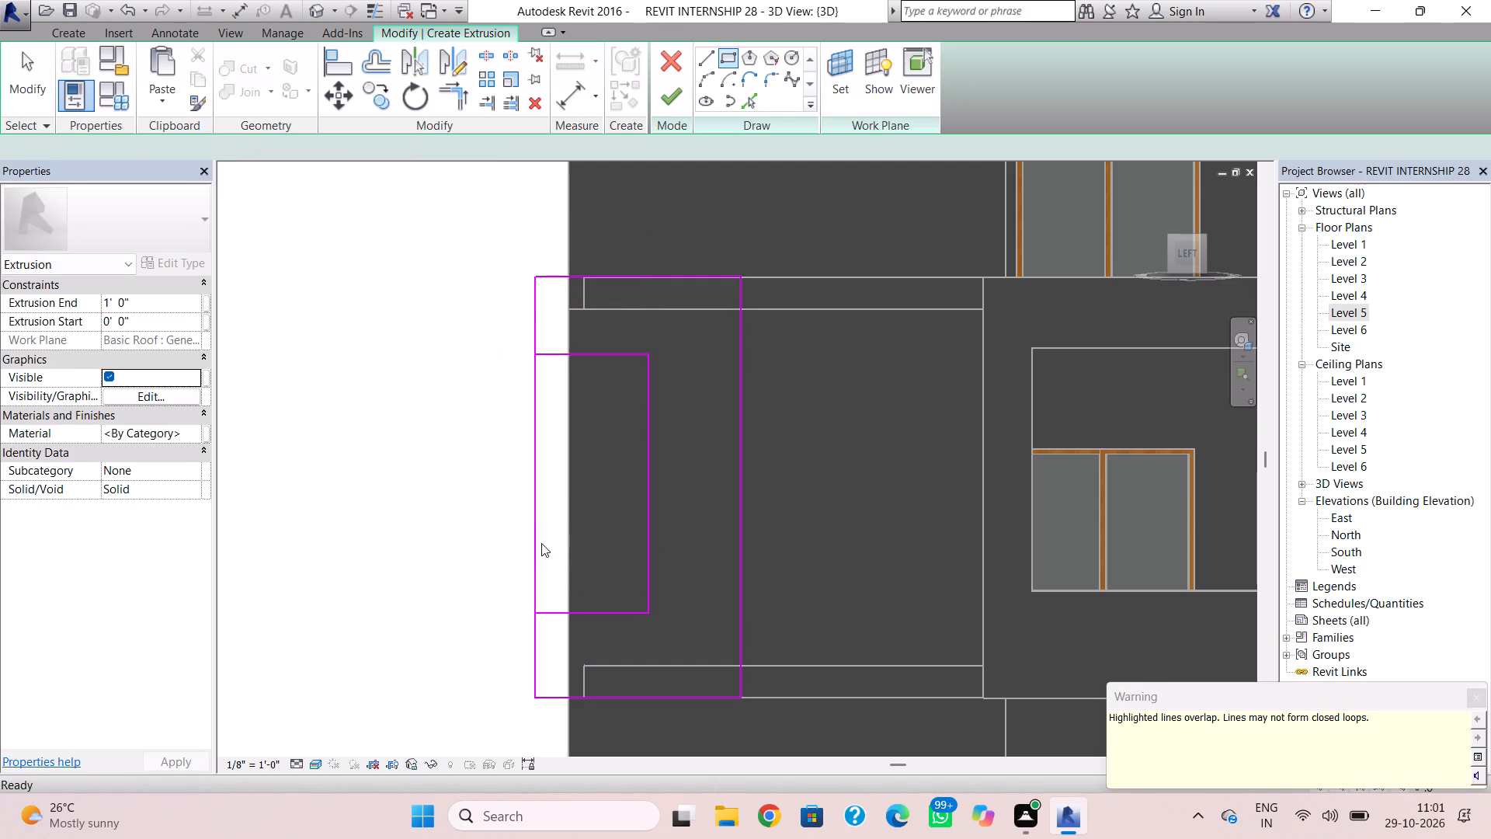
Replace the overlapping outer edge lines with two short end segments to close a C-shaped profile, and finish the extrusion 1' 0" deep.
click(540, 543)
key(Delete)
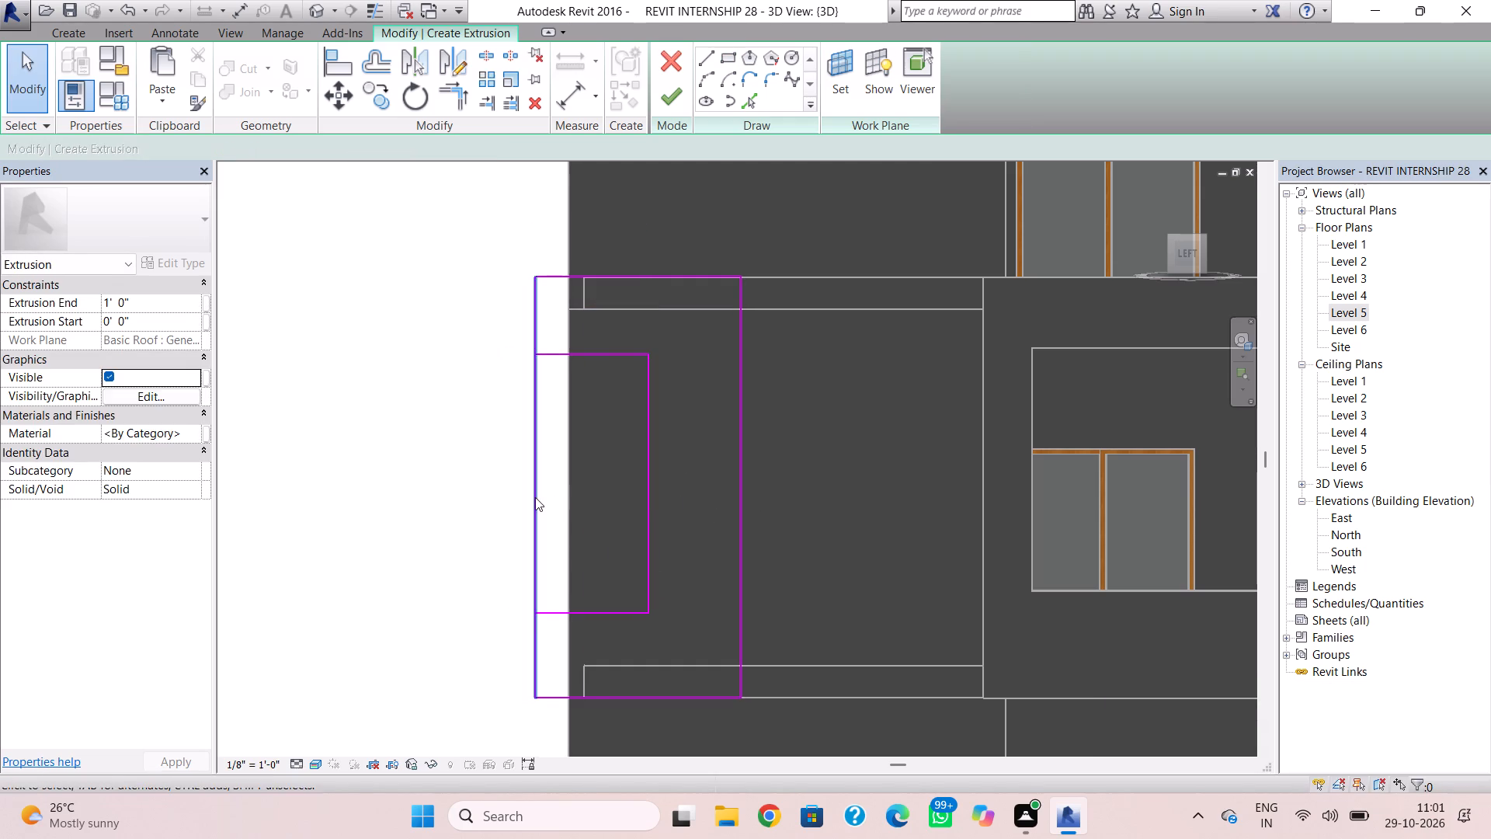
click(535, 497)
key(Delete)
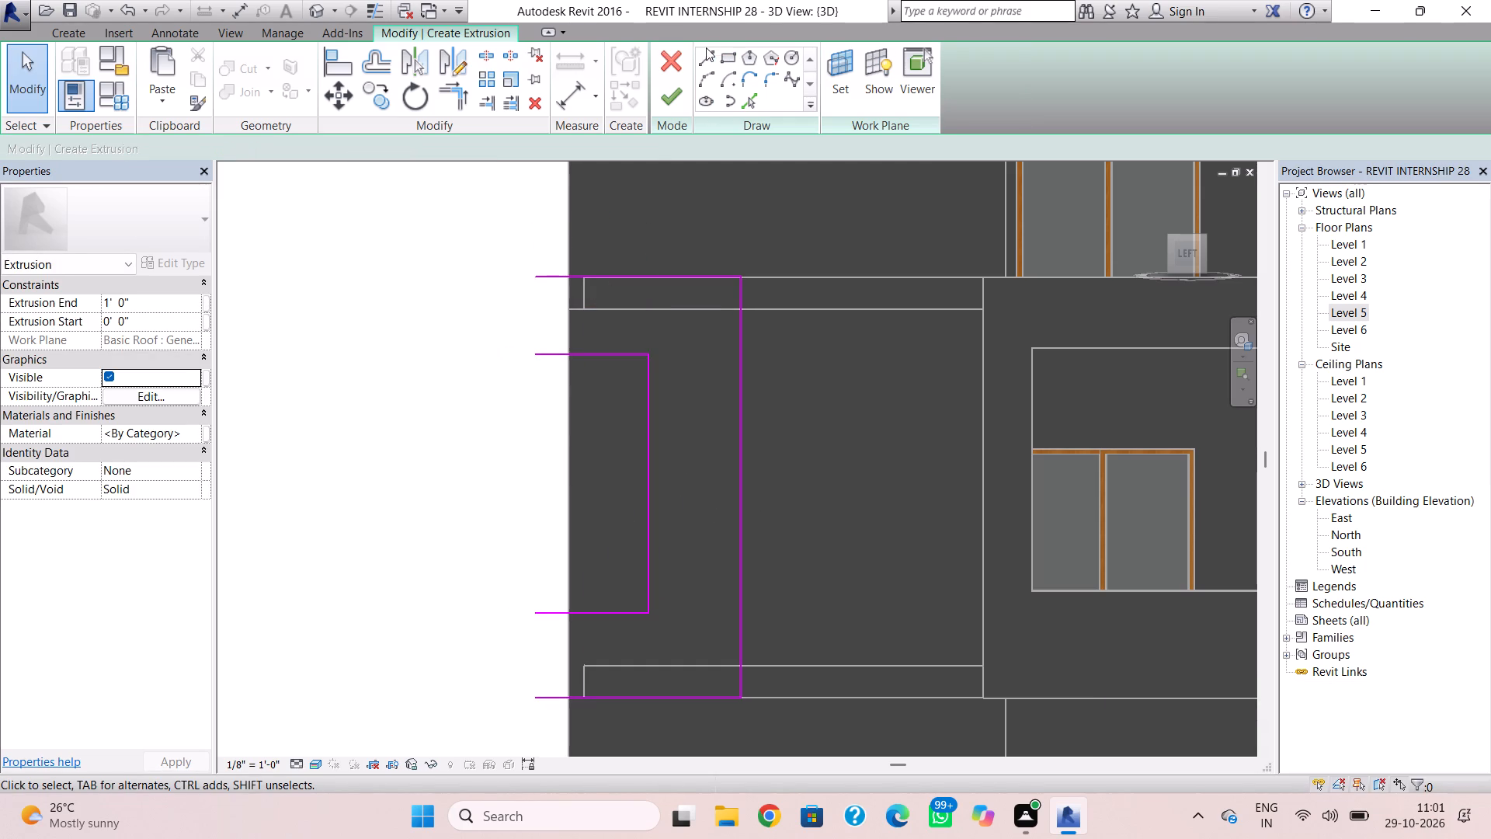
click(706, 47)
click(703, 62)
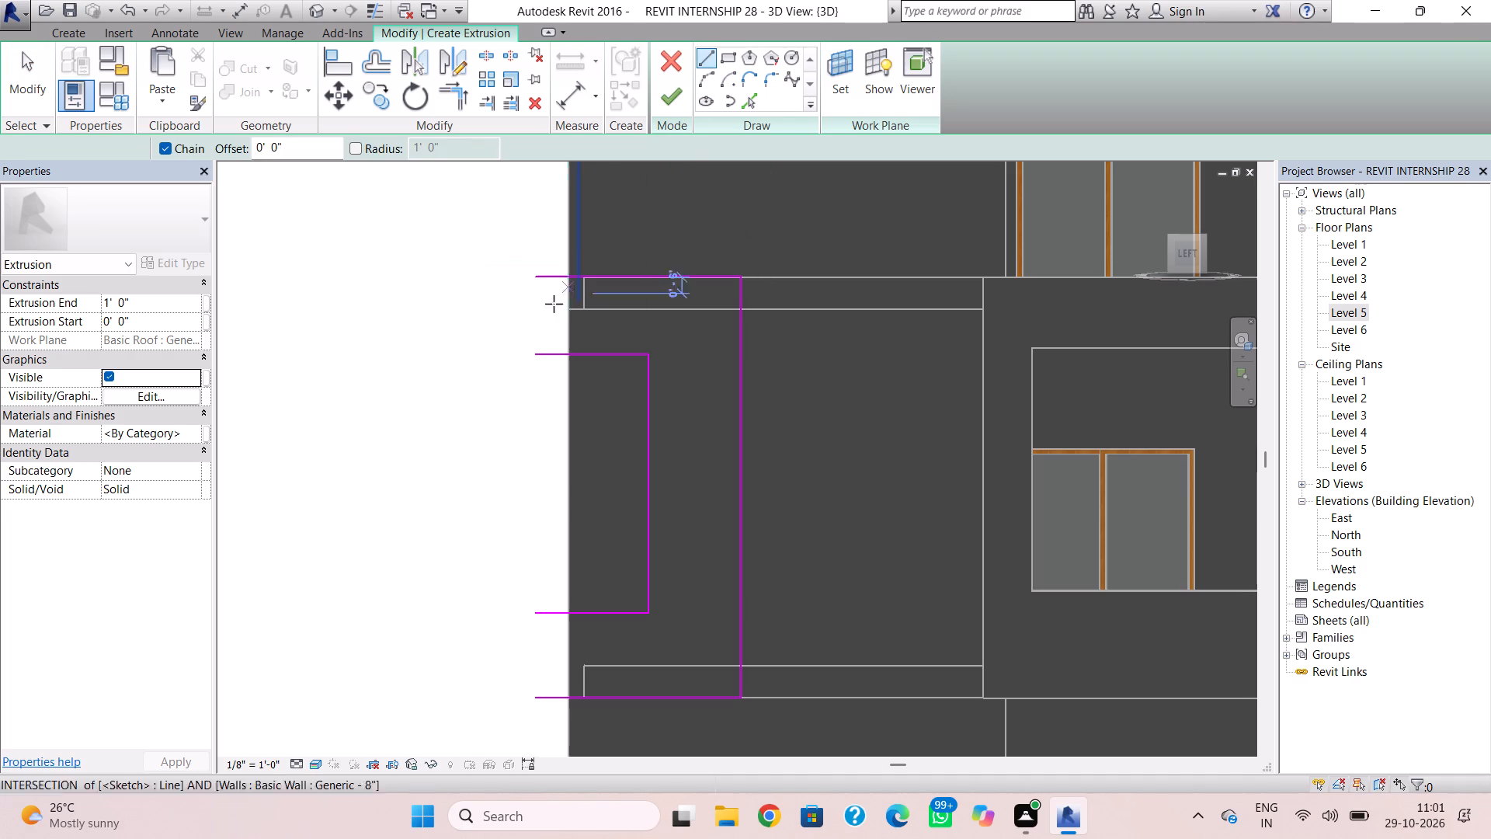
click(535, 360)
click(537, 280)
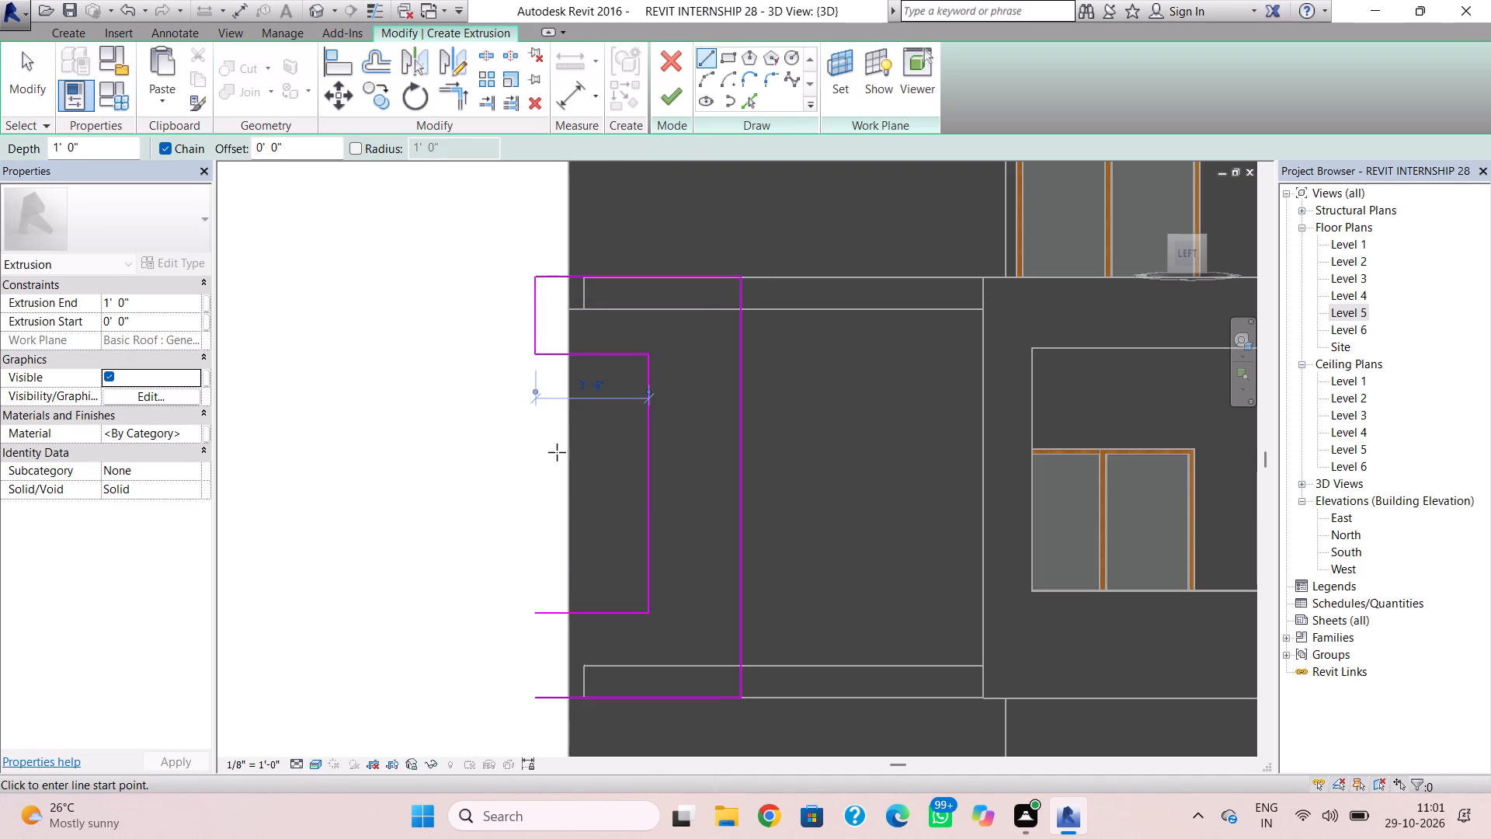
click(535, 614)
click(532, 702)
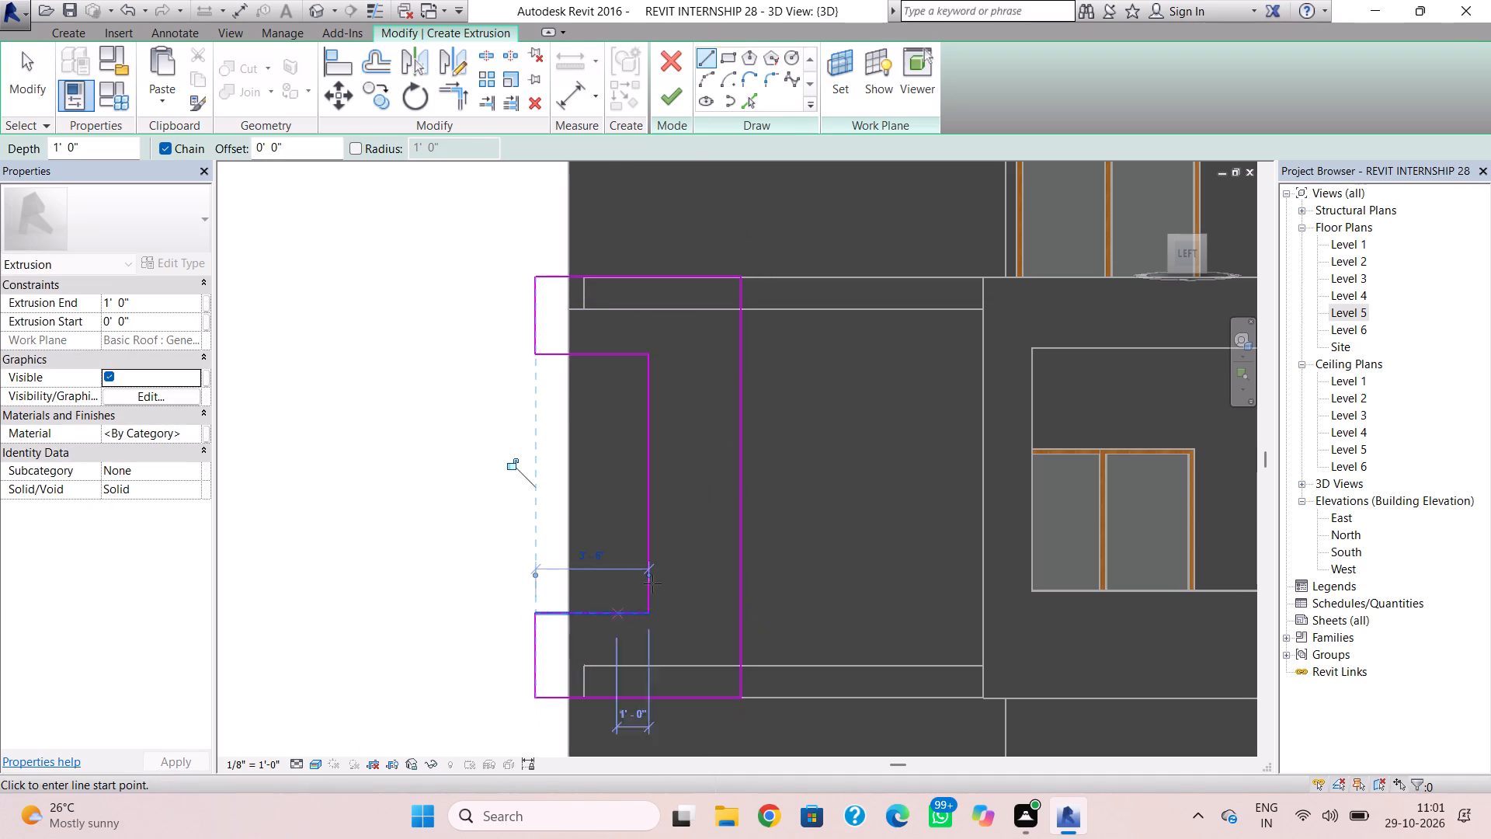
click(676, 102)
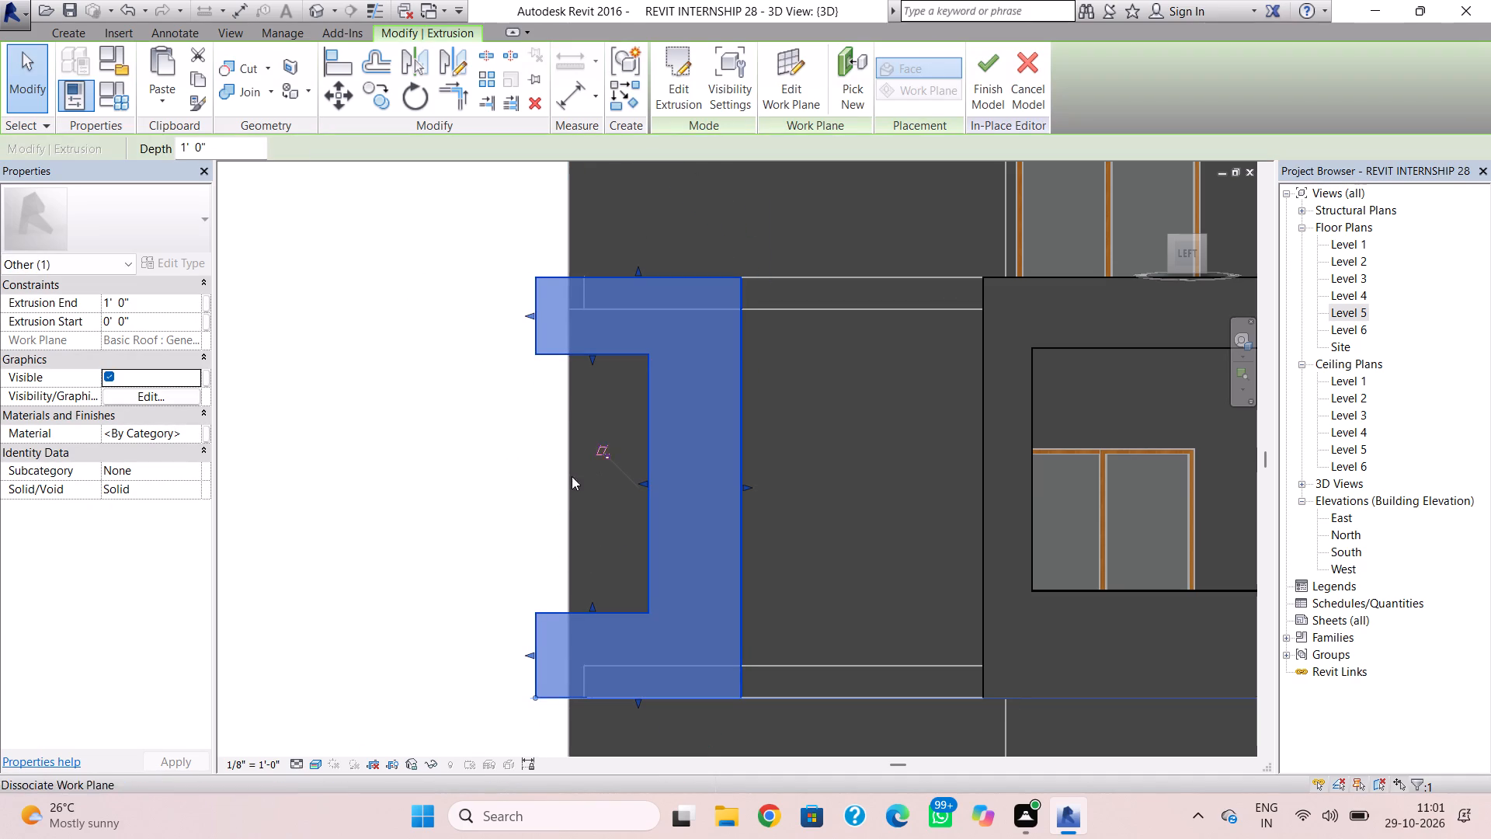
Make slight shape-handle adjustments to the C-shaped extrusion's faces and finish the in-place wall model.
shift+right_drag(553, 491, 759, 597)
shift+right_drag(728, 587, 783, 594)
scroll(707, 524, up, 3)
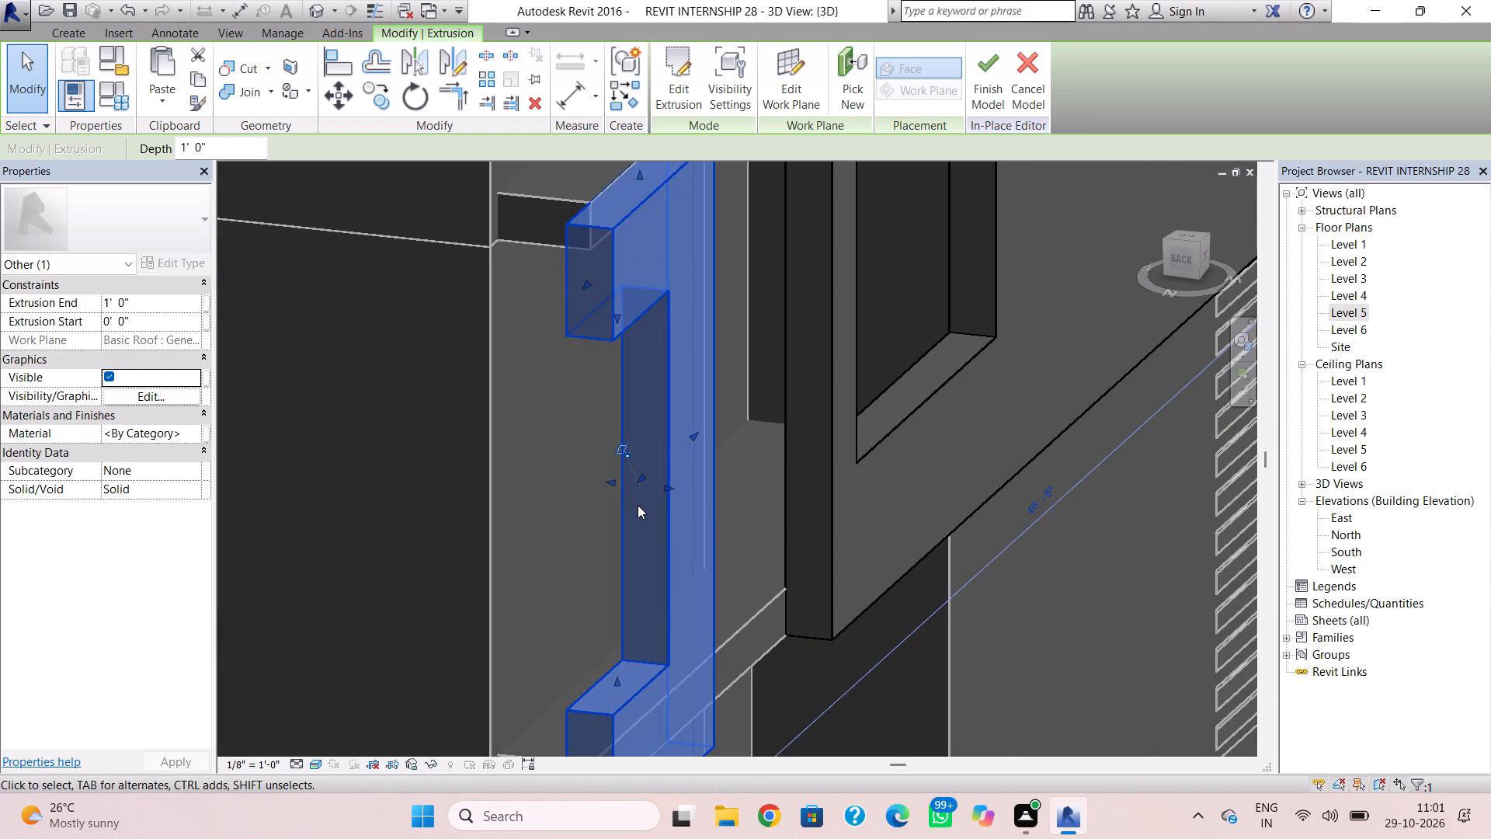
scroll(631, 496, up, 4)
scroll(627, 495, down, 4)
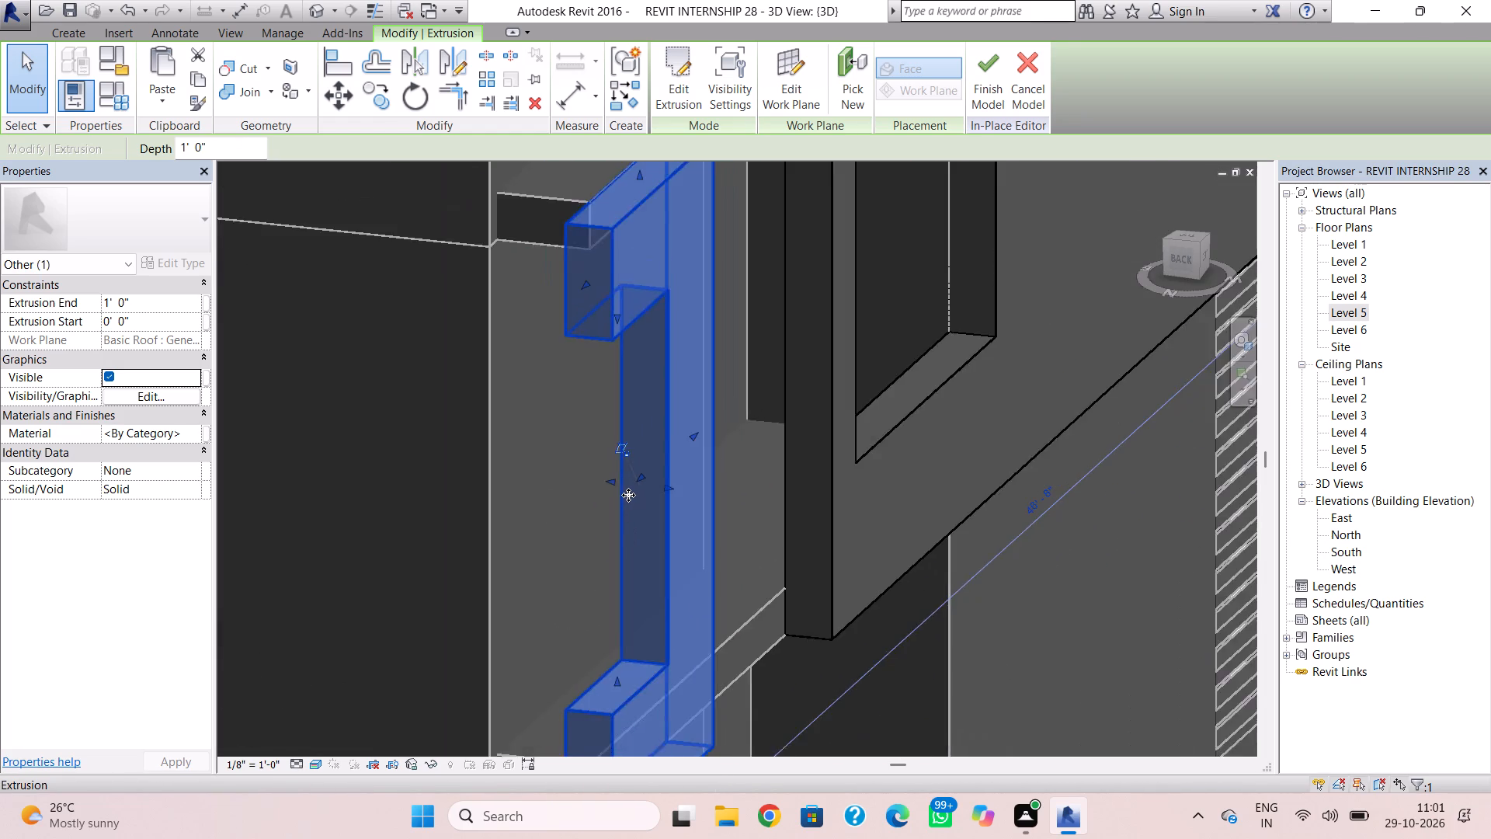
scroll(628, 495, down, 2)
drag(617, 489, 610, 493)
scroll(666, 496, up, 1)
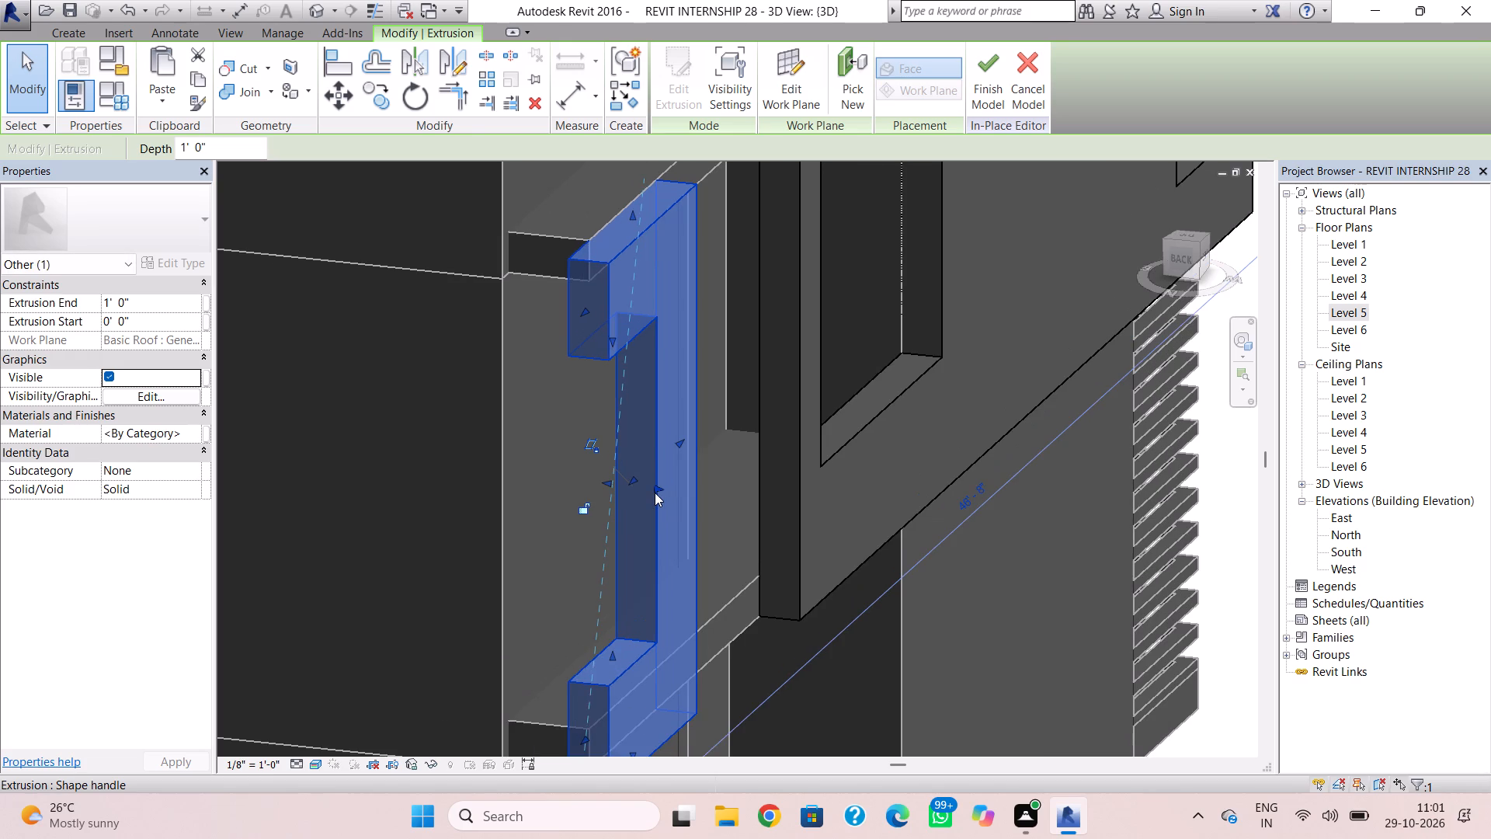
key(Escape)
click(657, 485)
drag(662, 489, 652, 485)
click(565, 498)
scroll(740, 486, down, 4)
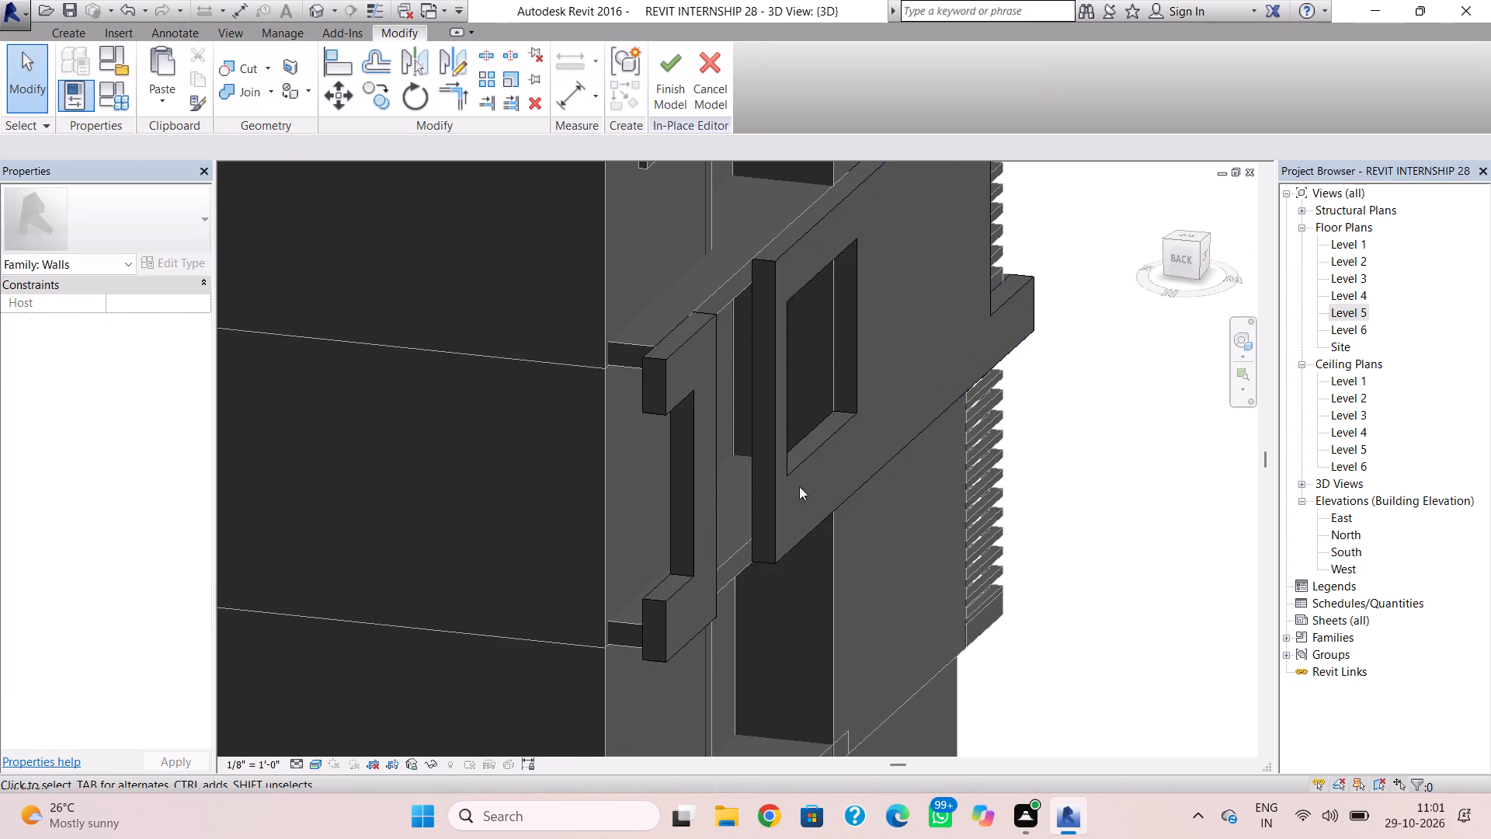
shift+right_drag(981, 482, 783, 462)
scroll(923, 468, down, 3)
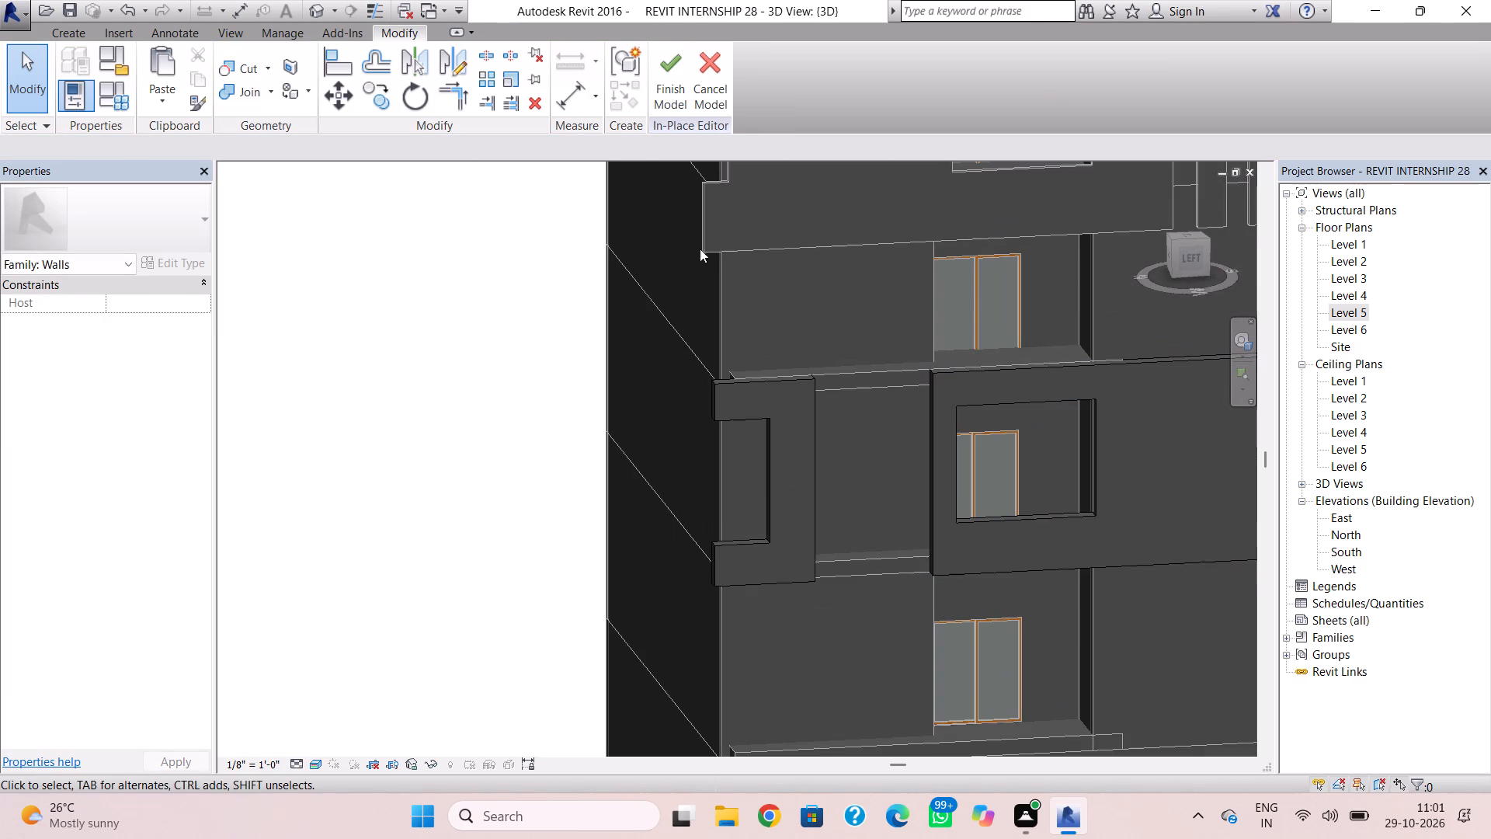
click(673, 75)
Examine the left facade and its corners around the C-shaped wall piece from several angles, up to the roof.
scroll(1052, 443, down, 2)
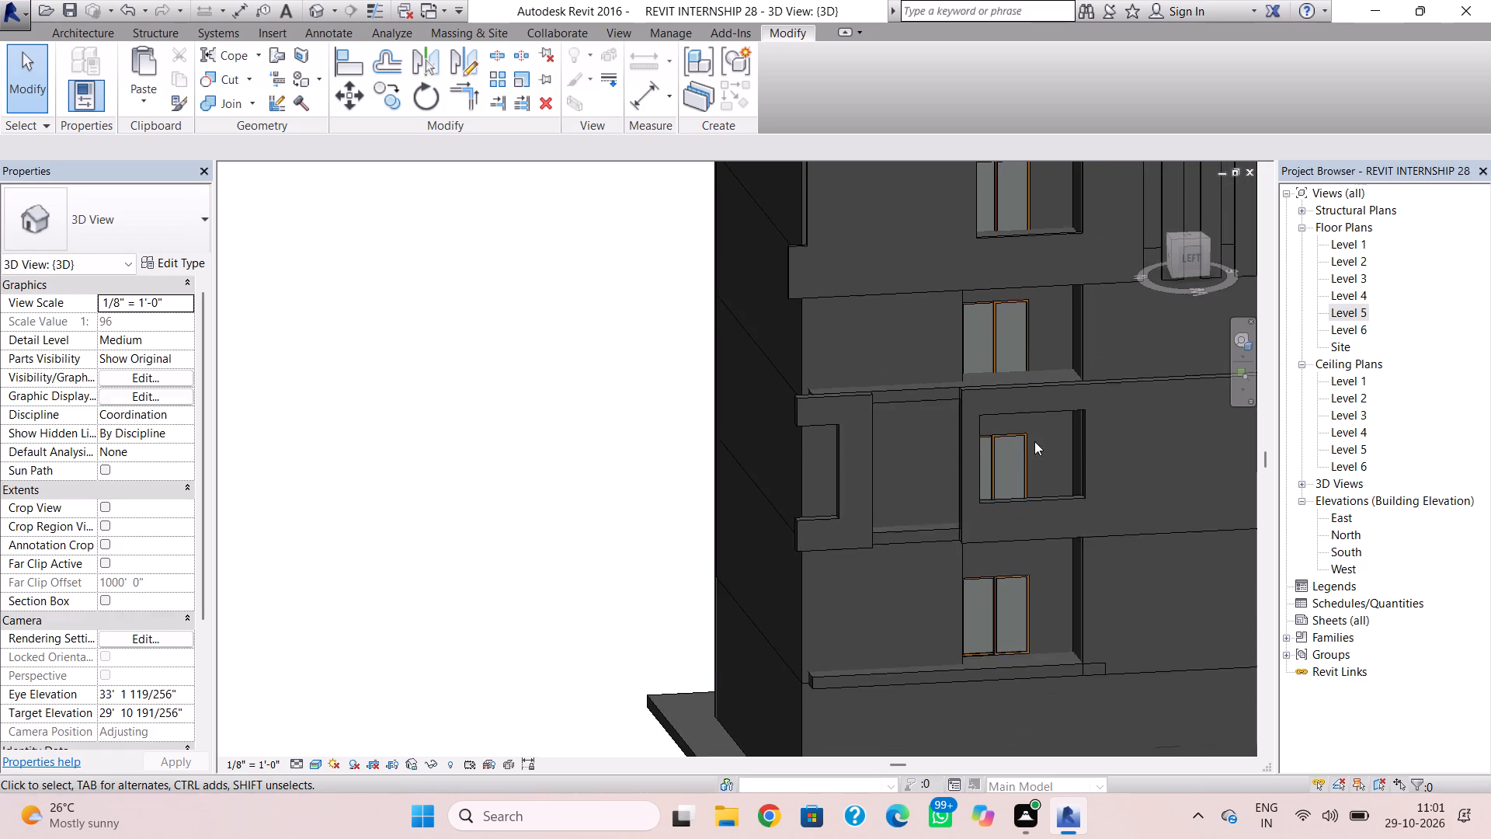
middle_drag(913, 419, 801, 409)
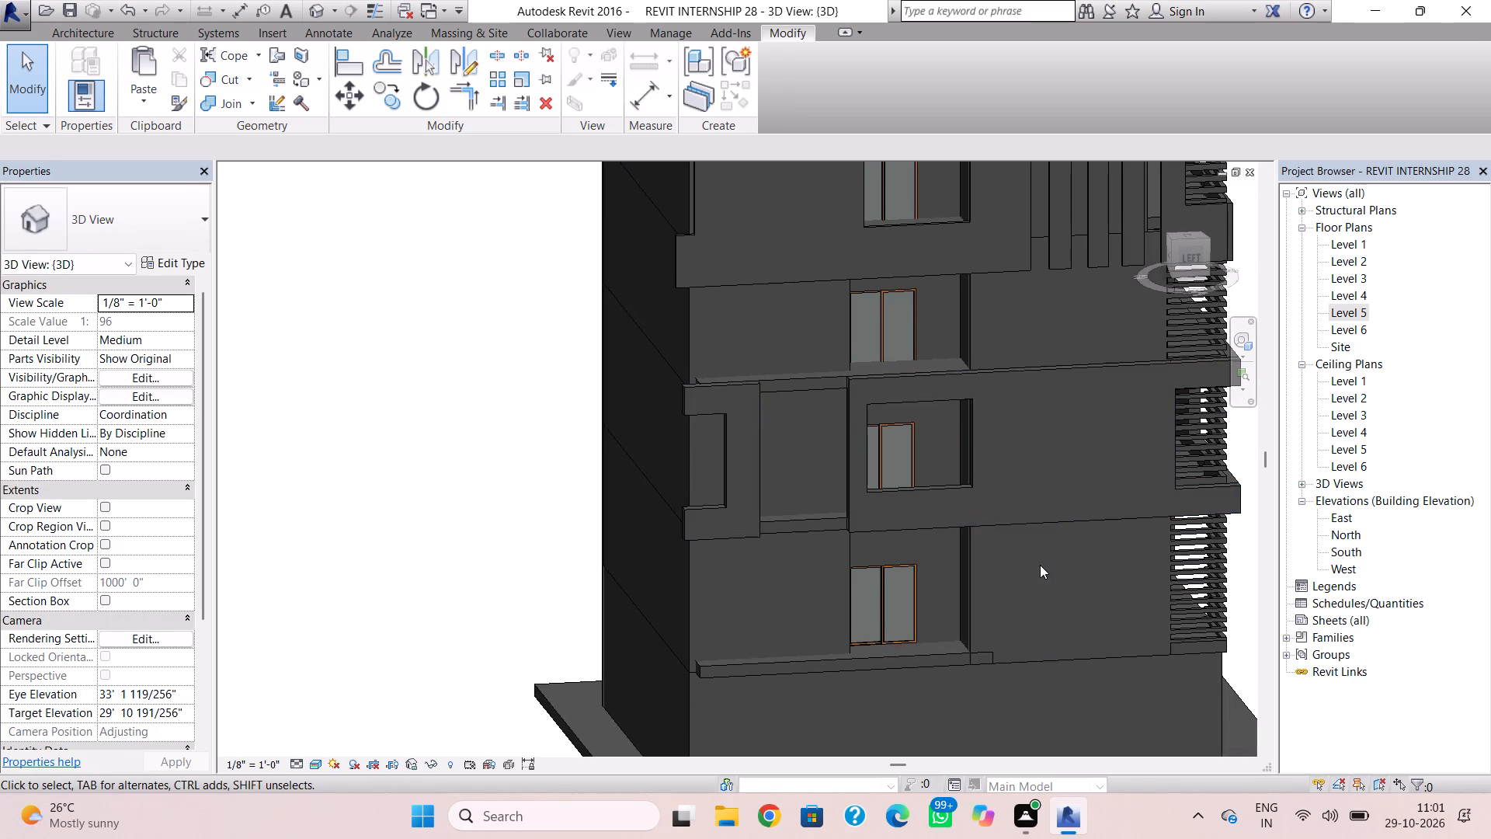
scroll(985, 656, up, 2)
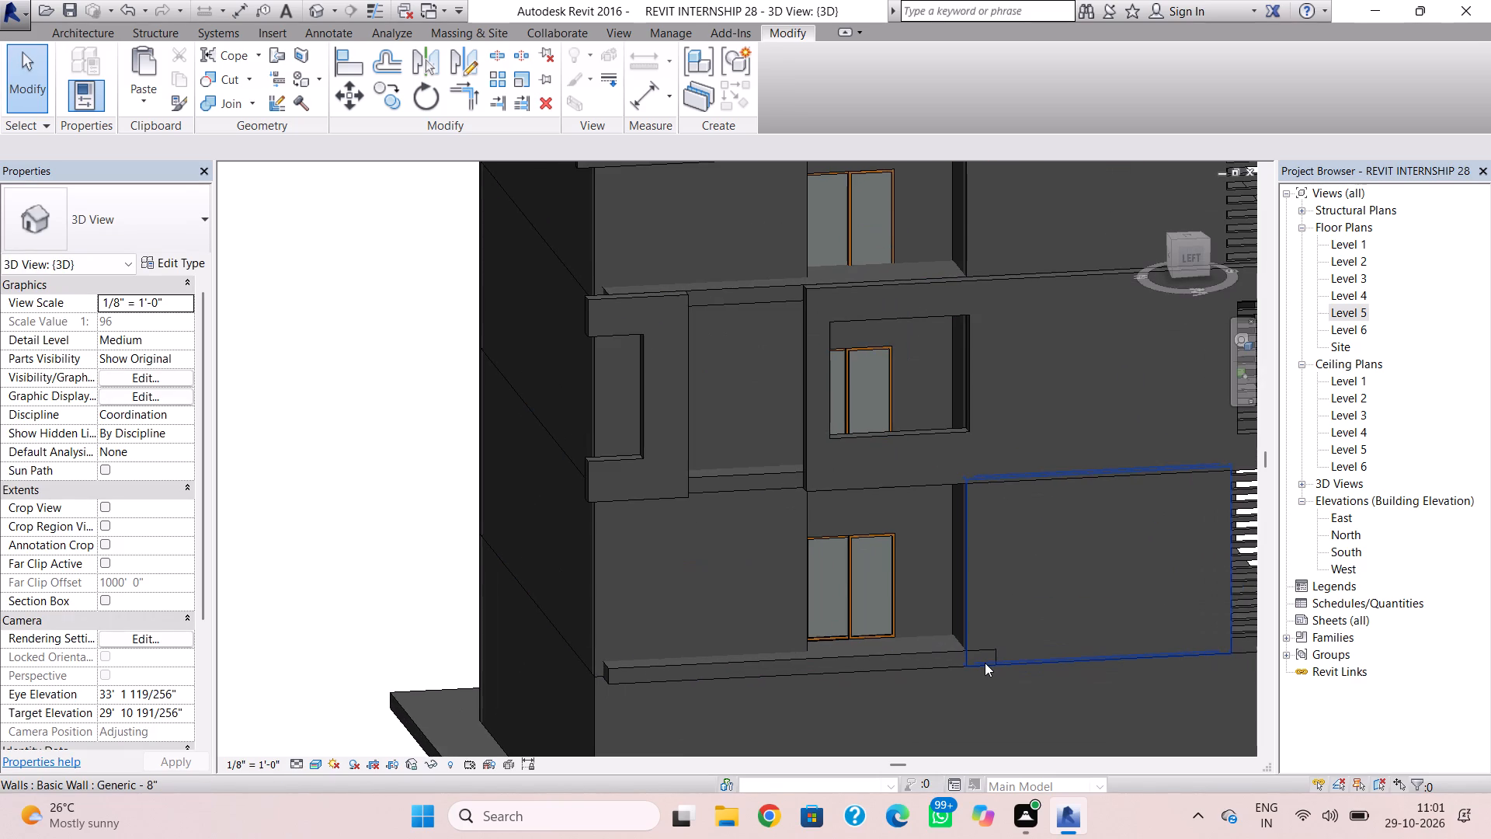
scroll(985, 663, up, 1)
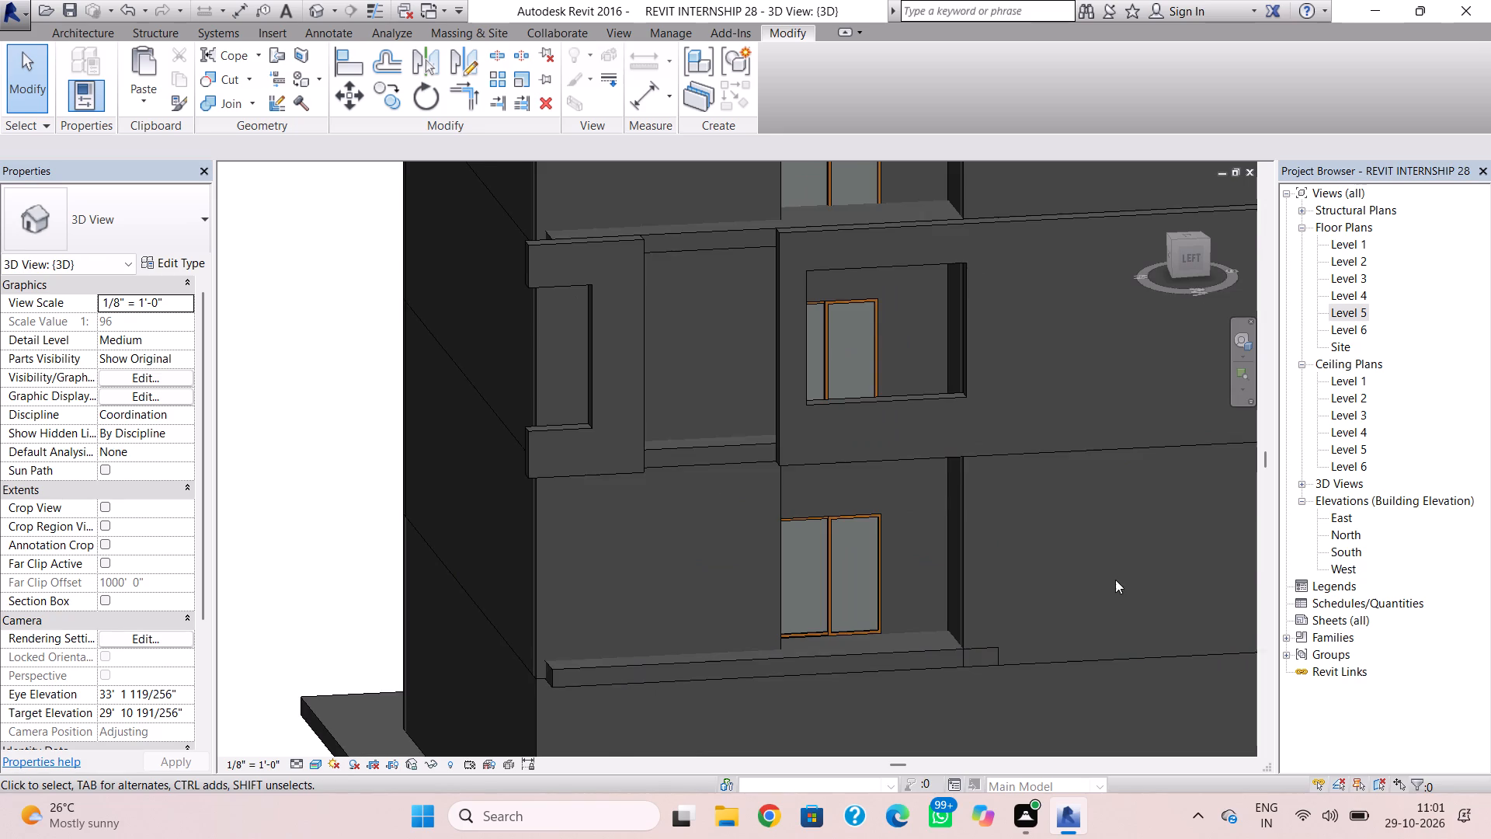
scroll(1114, 577, down, 2)
shift+middle_drag(1059, 546, 1058, 546)
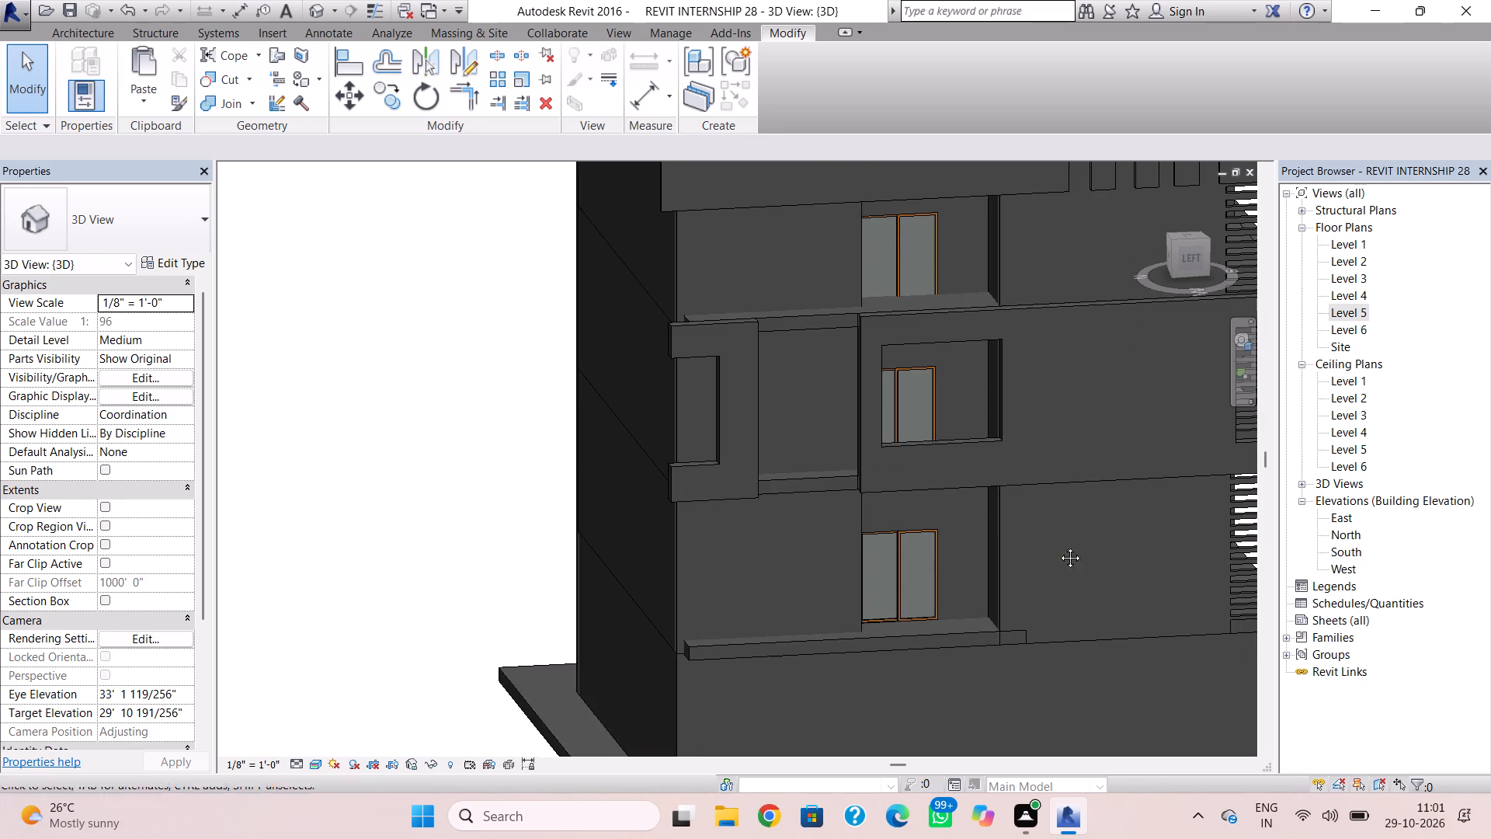
shift+middle_drag(1058, 546, 992, 531)
scroll(1014, 529, down, 2)
middle_drag(1026, 527, 1025, 527)
right_drag(1025, 527, 855, 489)
middle_drag(1025, 527, 855, 489)
shift+right_drag(1010, 515, 922, 513)
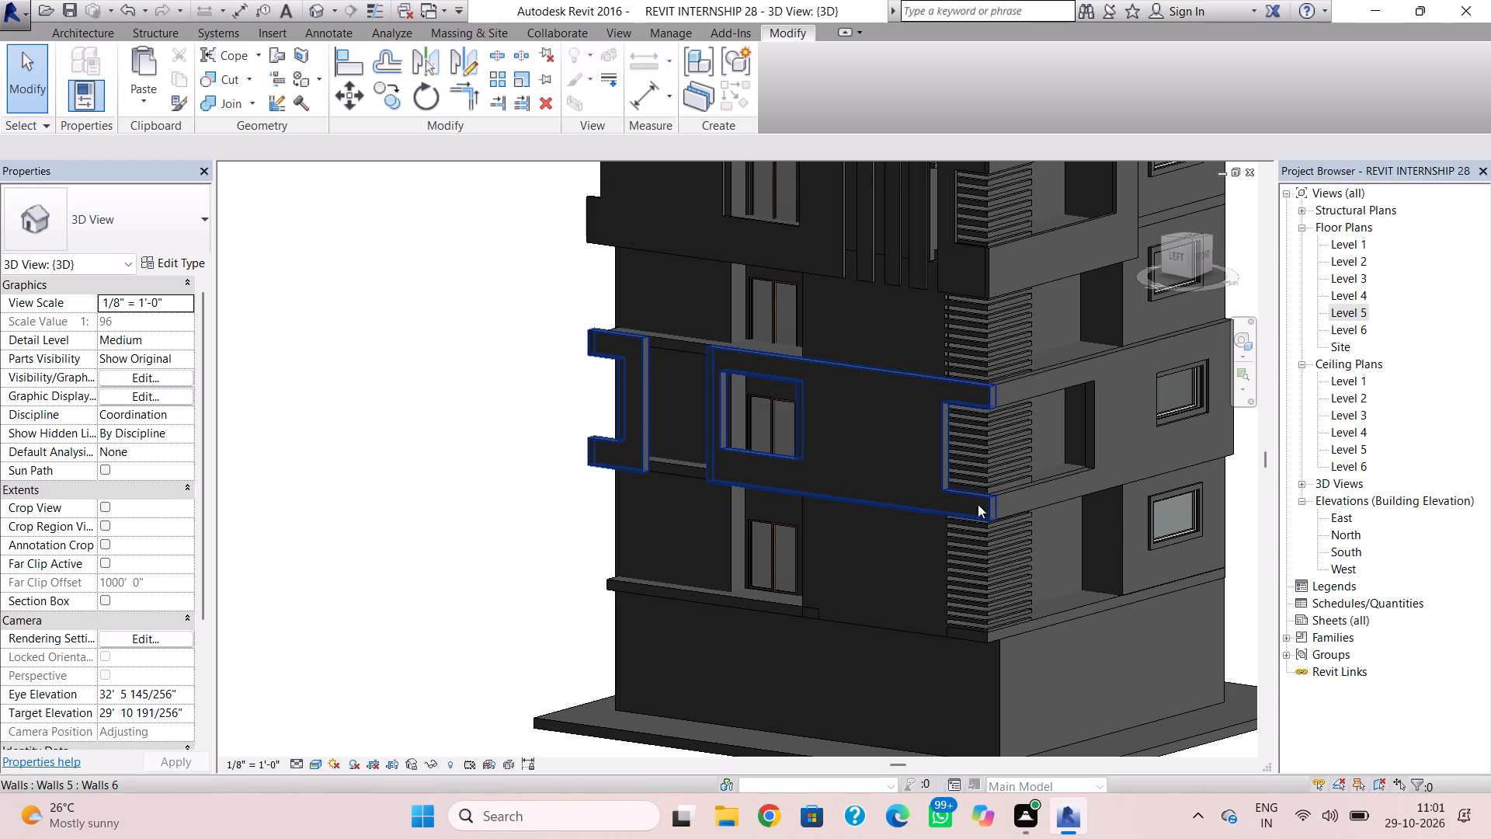
middle_drag(1053, 460, 981, 637)
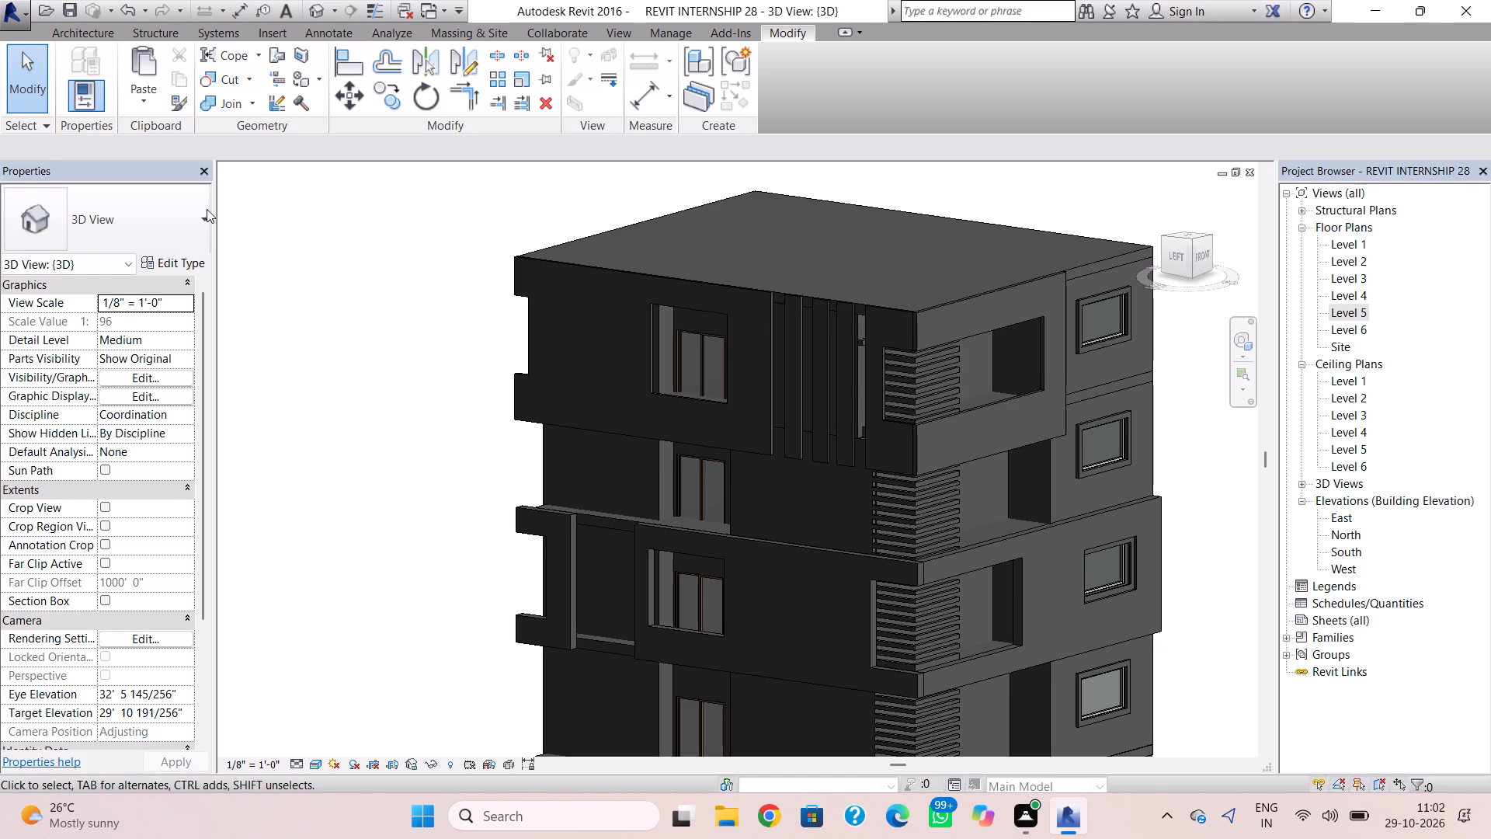
Examine the left and front facades from the roof down to the ground-floor walls and base slab.
click(113, 30)
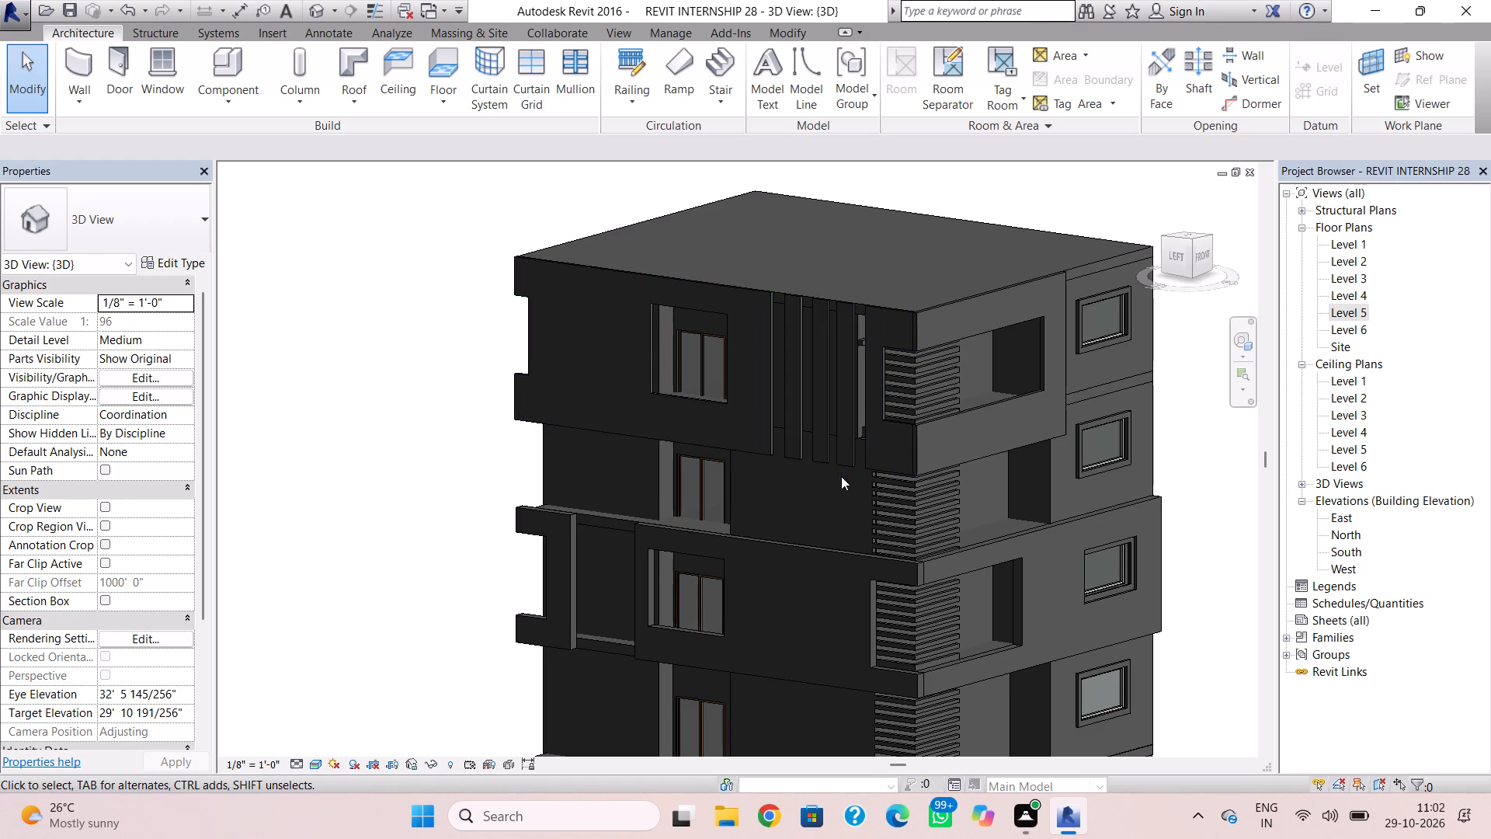
key(Escape)
scroll(838, 490, down, 1)
middle_drag(836, 500, 818, 421)
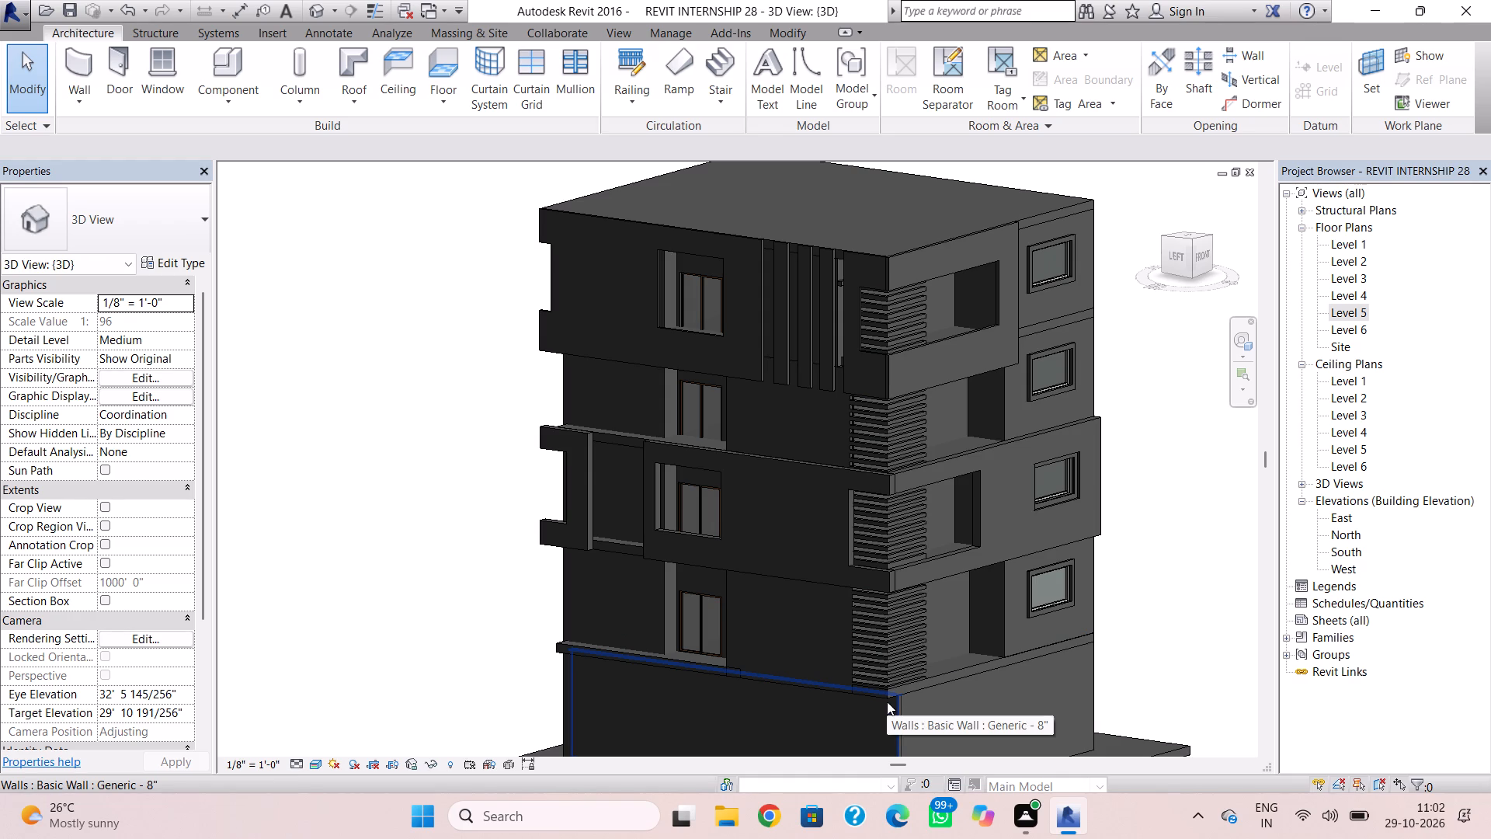
scroll(909, 679, down, 1)
middle_drag(909, 678, 899, 575)
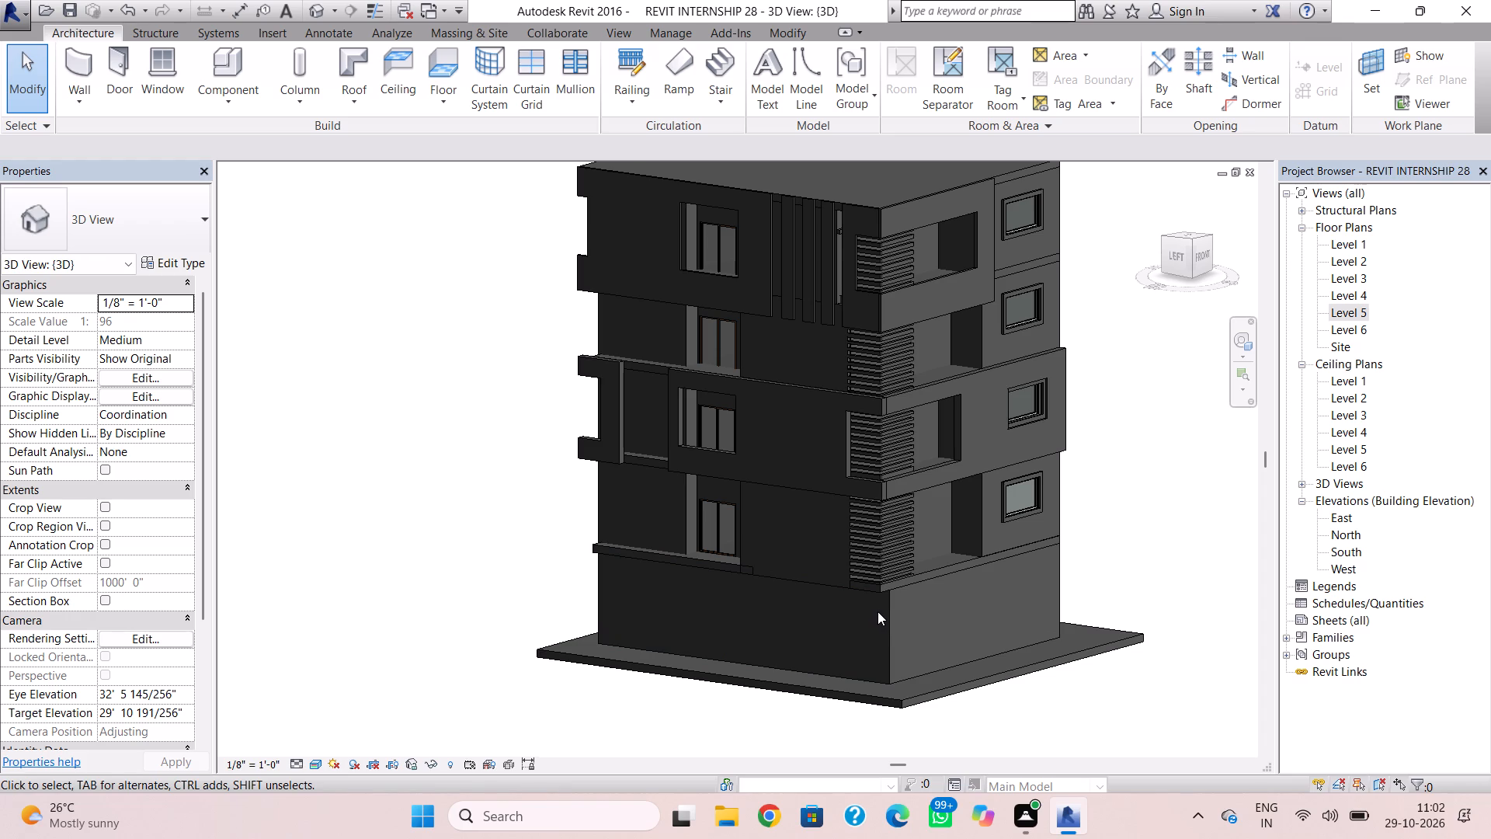
scroll(878, 597, up, 1)
middle_drag(878, 597, 867, 600)
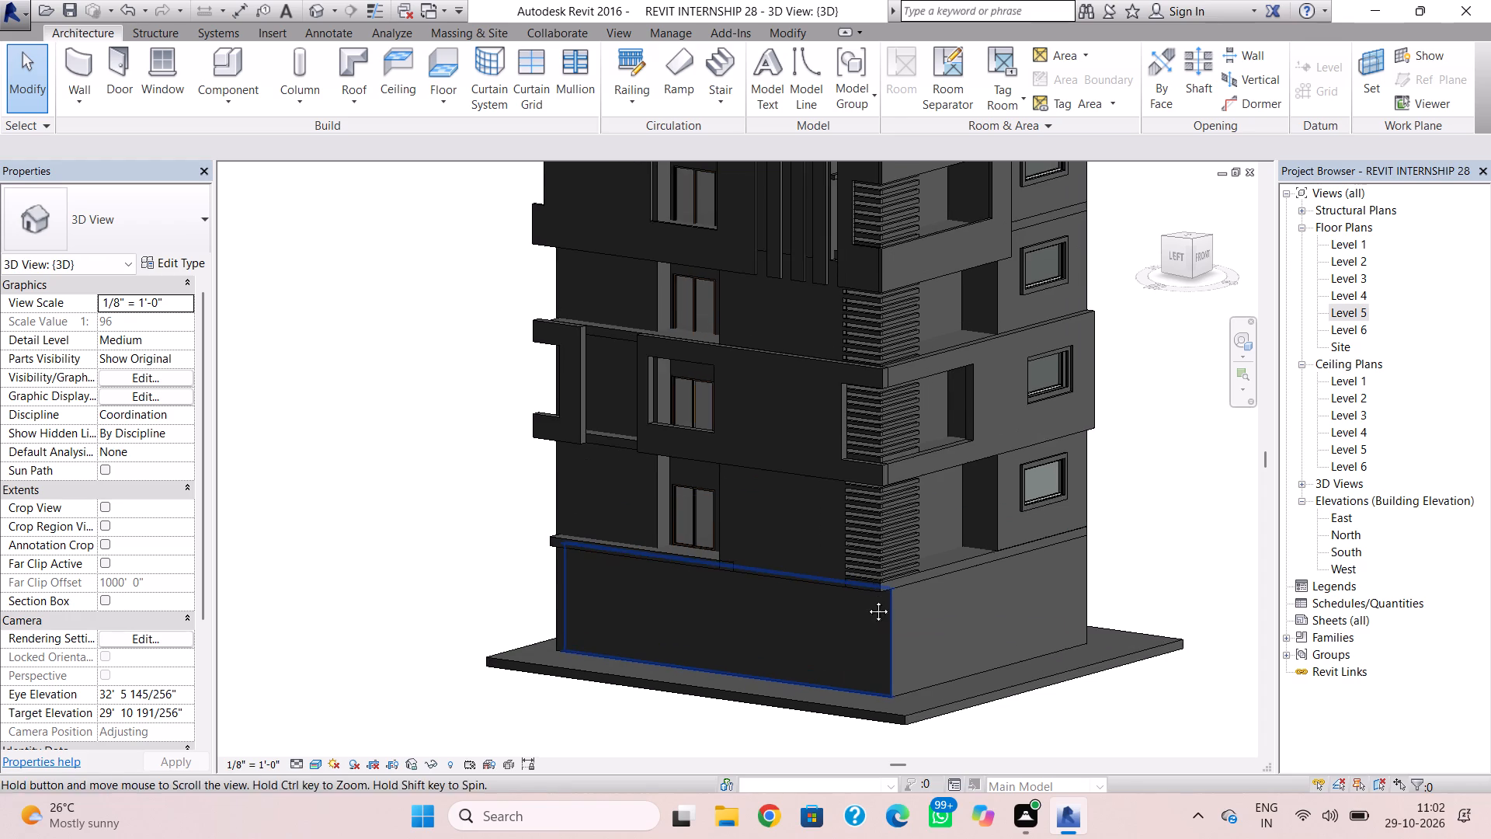
middle_drag(867, 600, 780, 612)
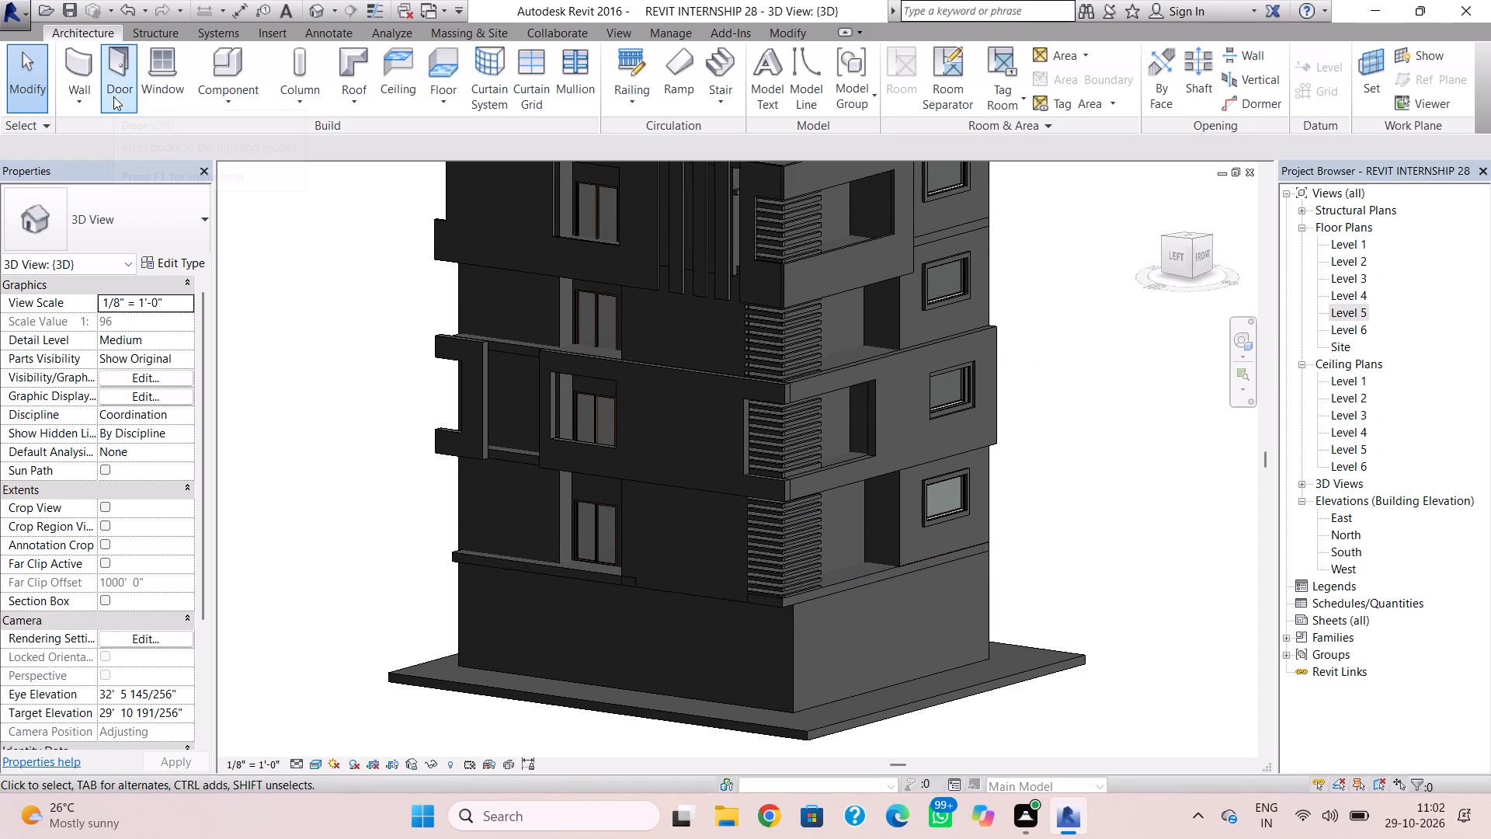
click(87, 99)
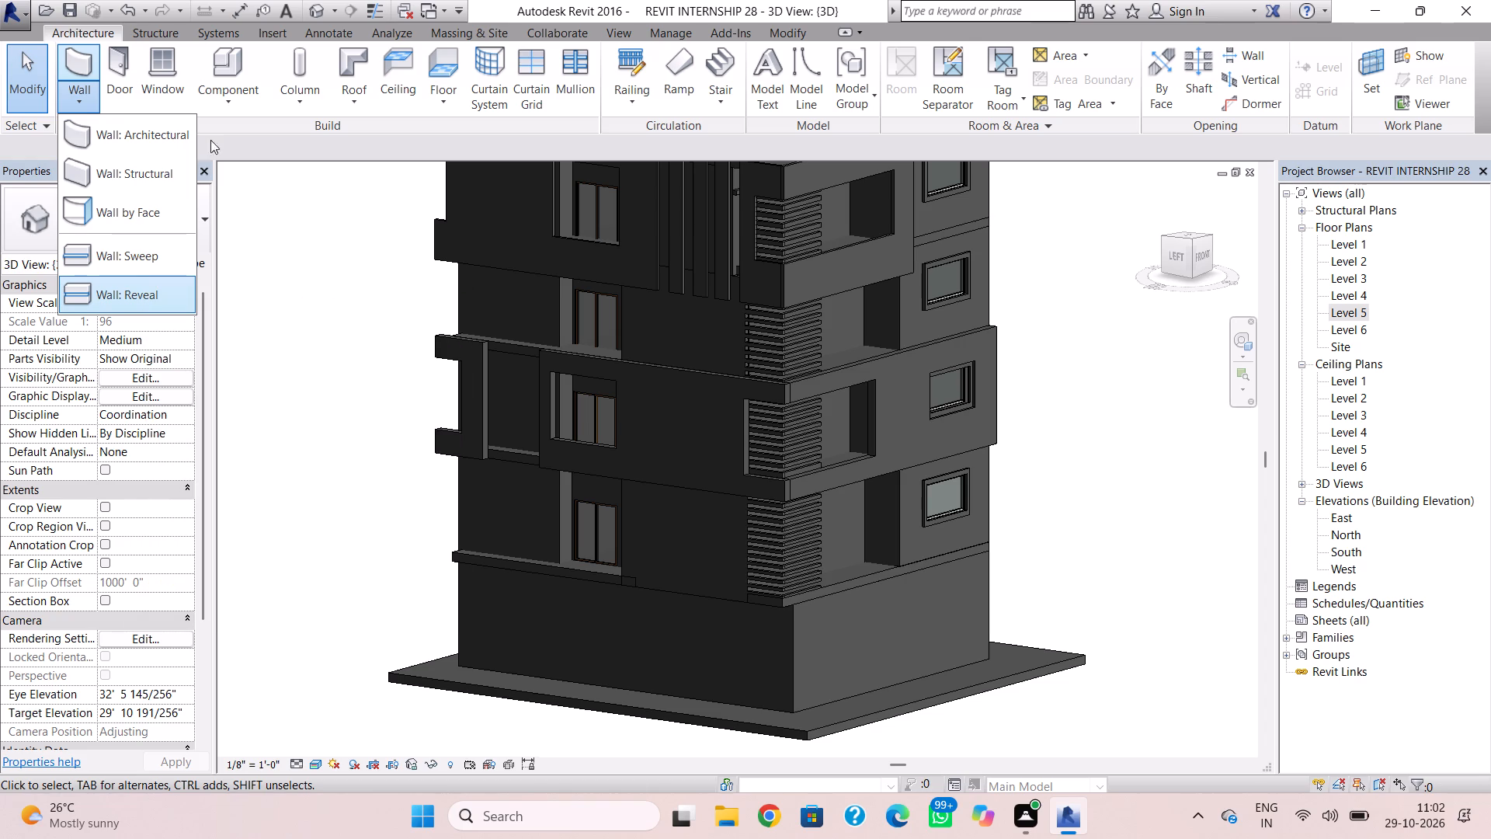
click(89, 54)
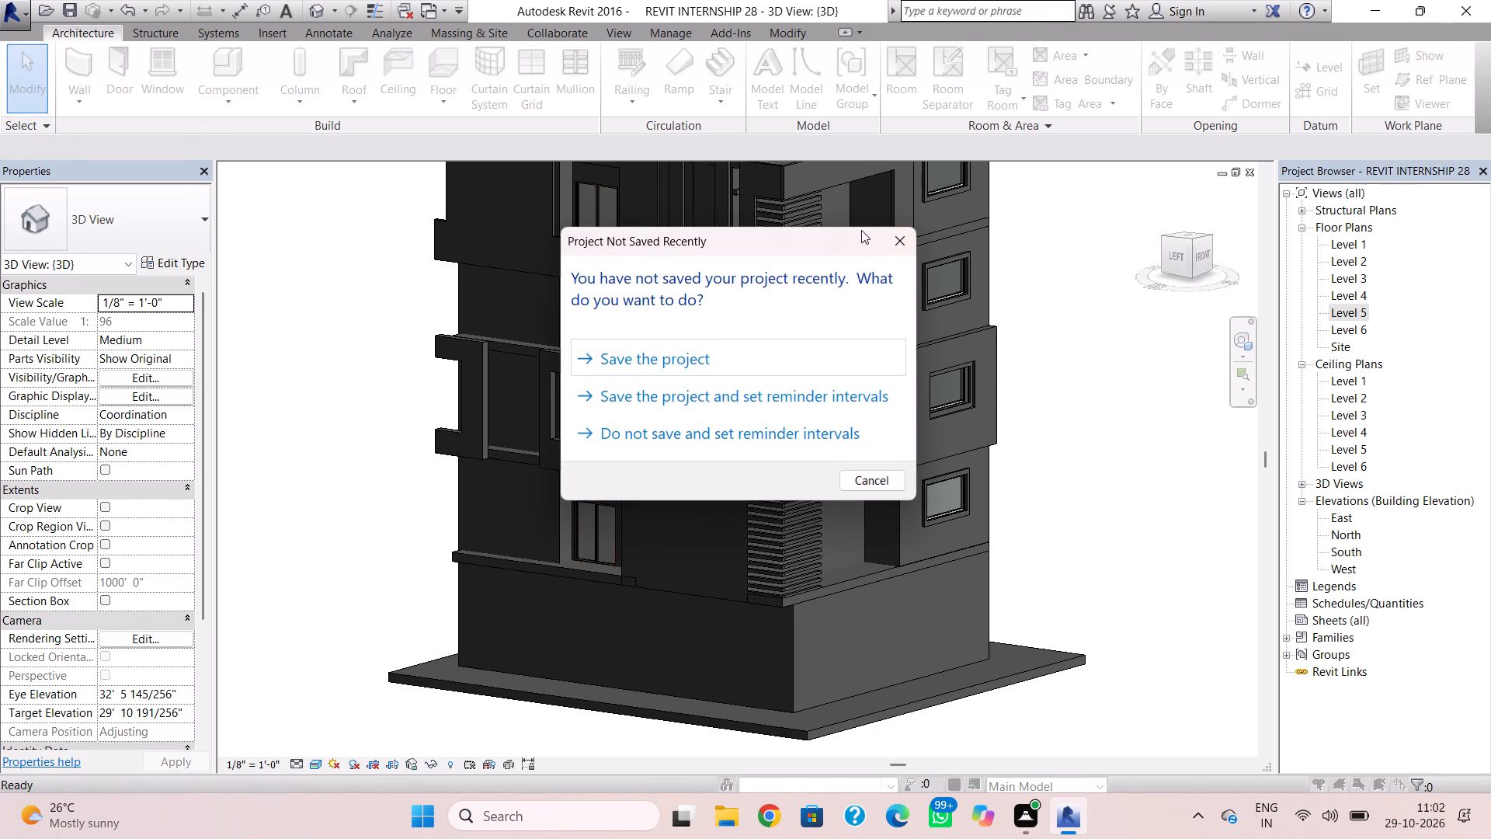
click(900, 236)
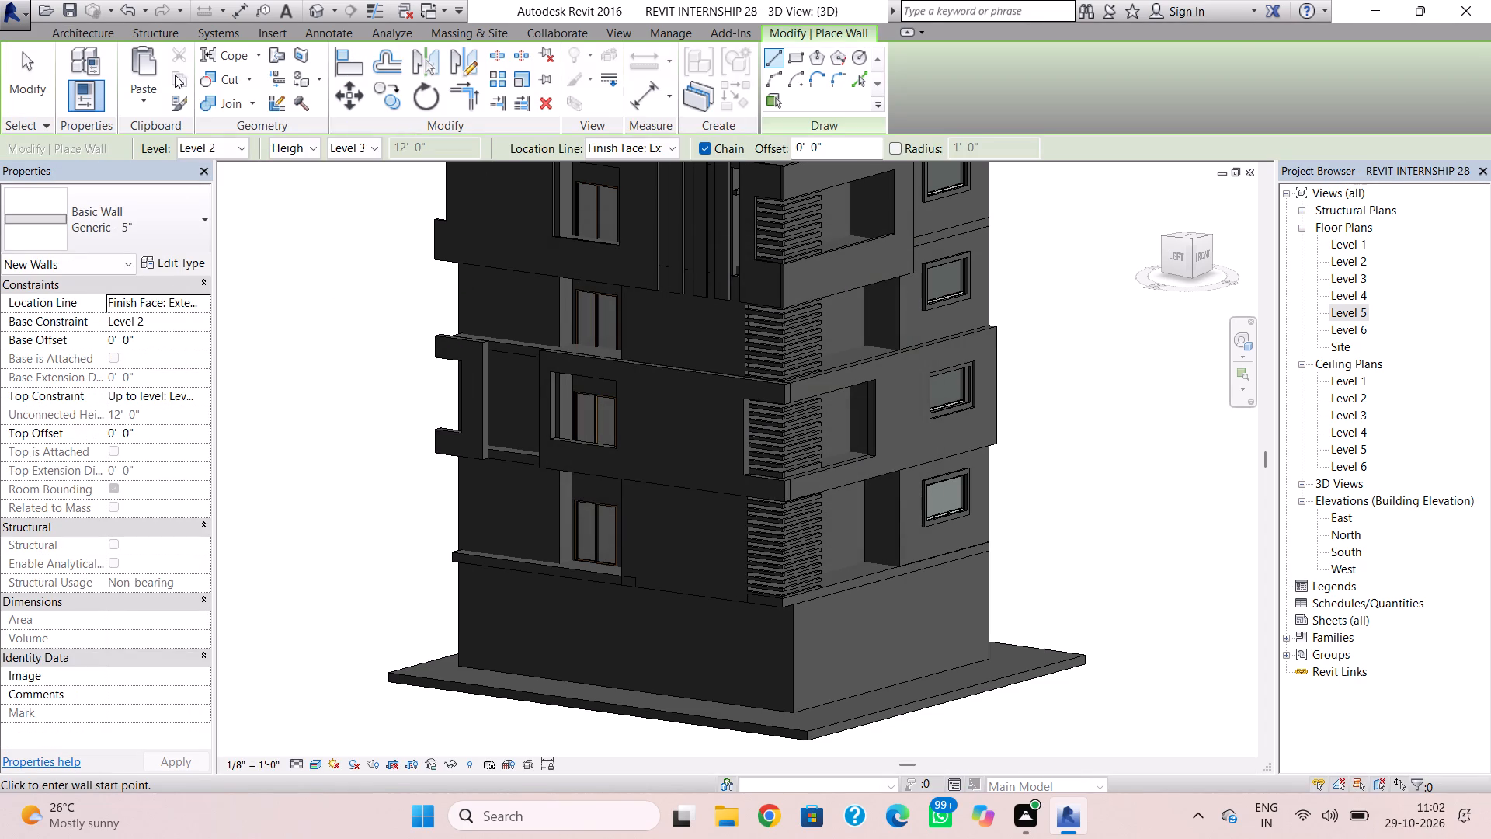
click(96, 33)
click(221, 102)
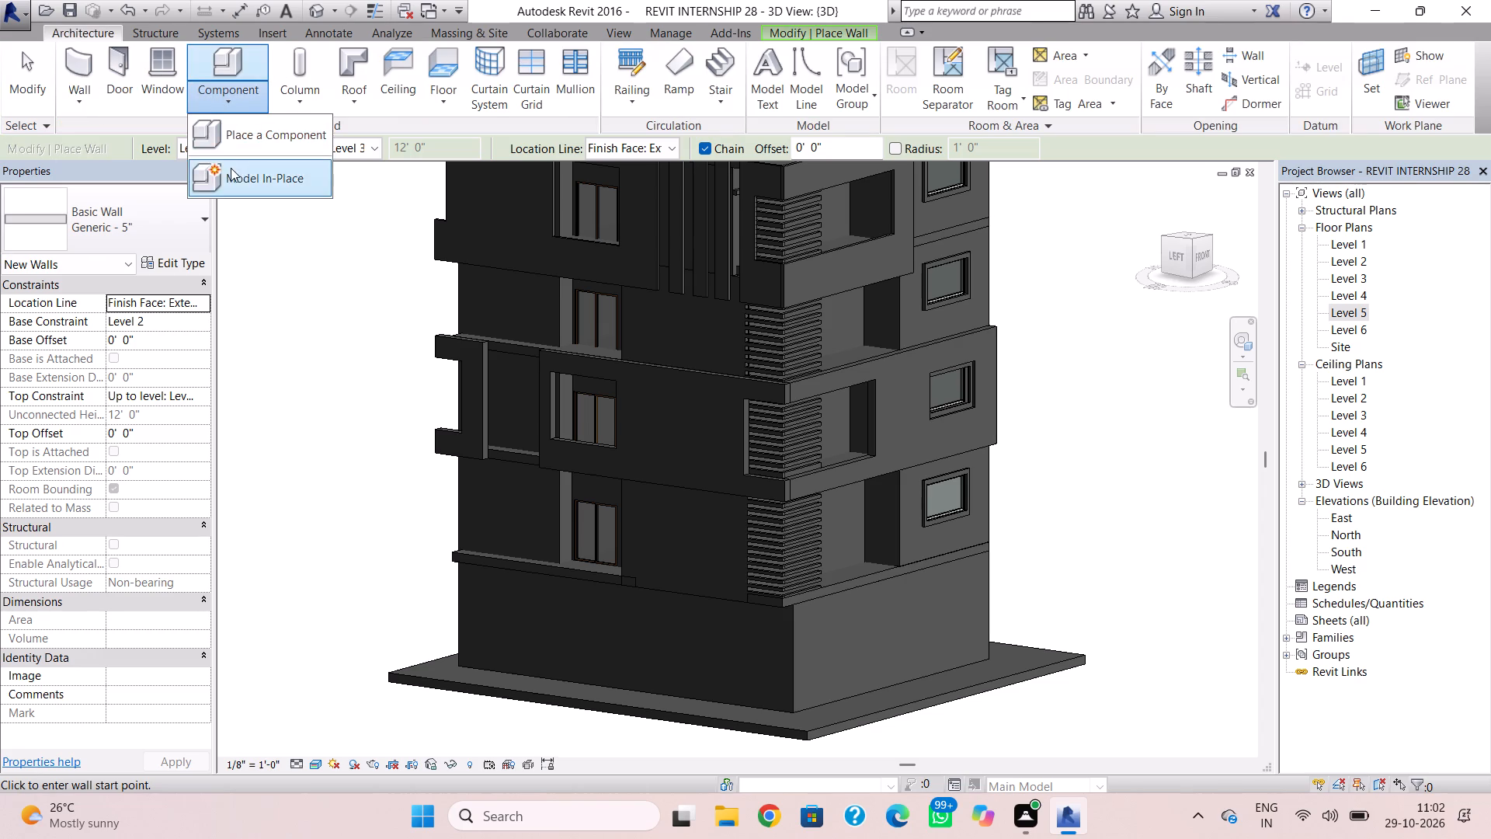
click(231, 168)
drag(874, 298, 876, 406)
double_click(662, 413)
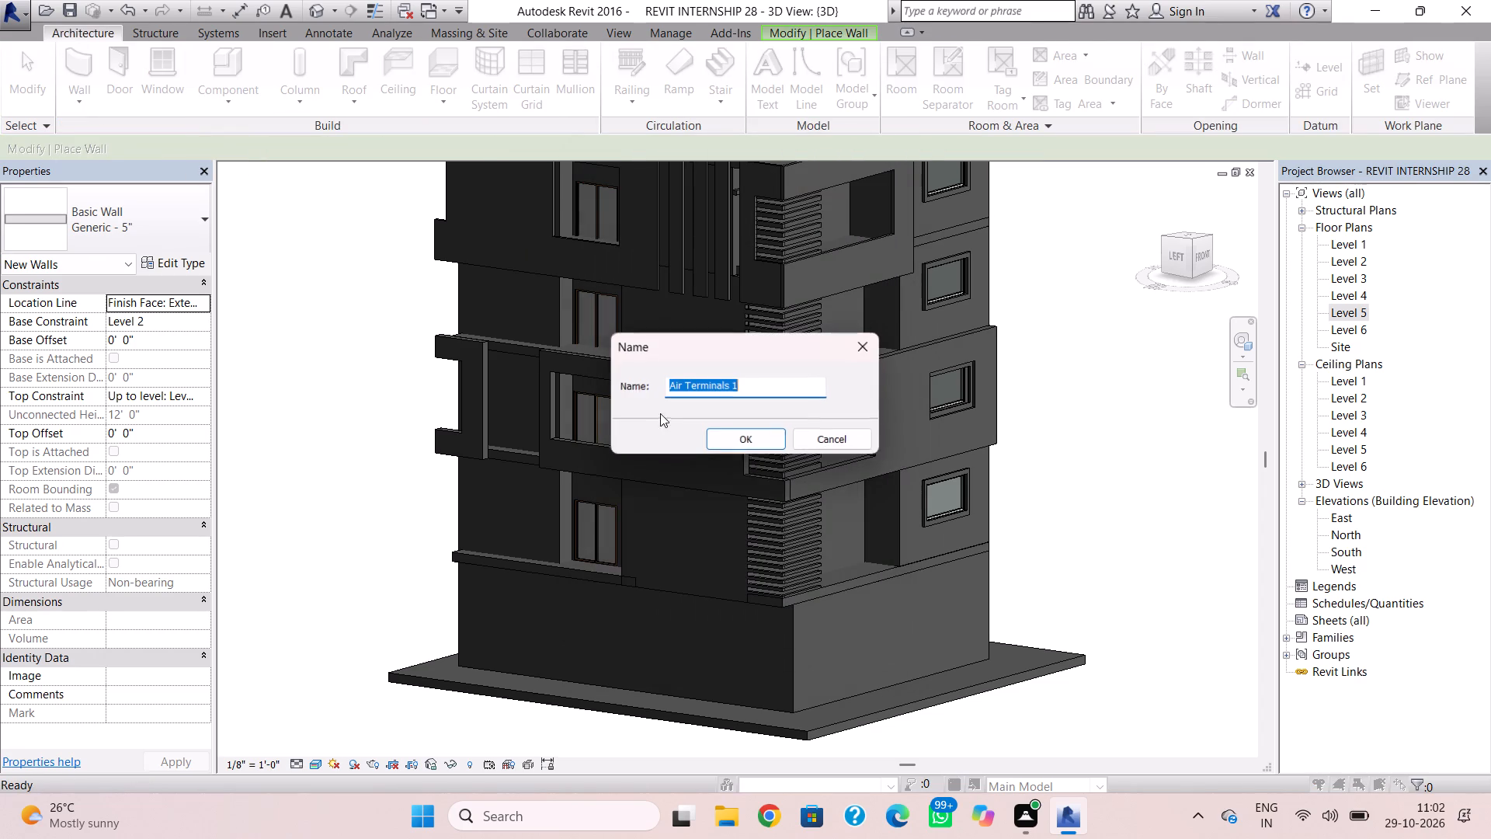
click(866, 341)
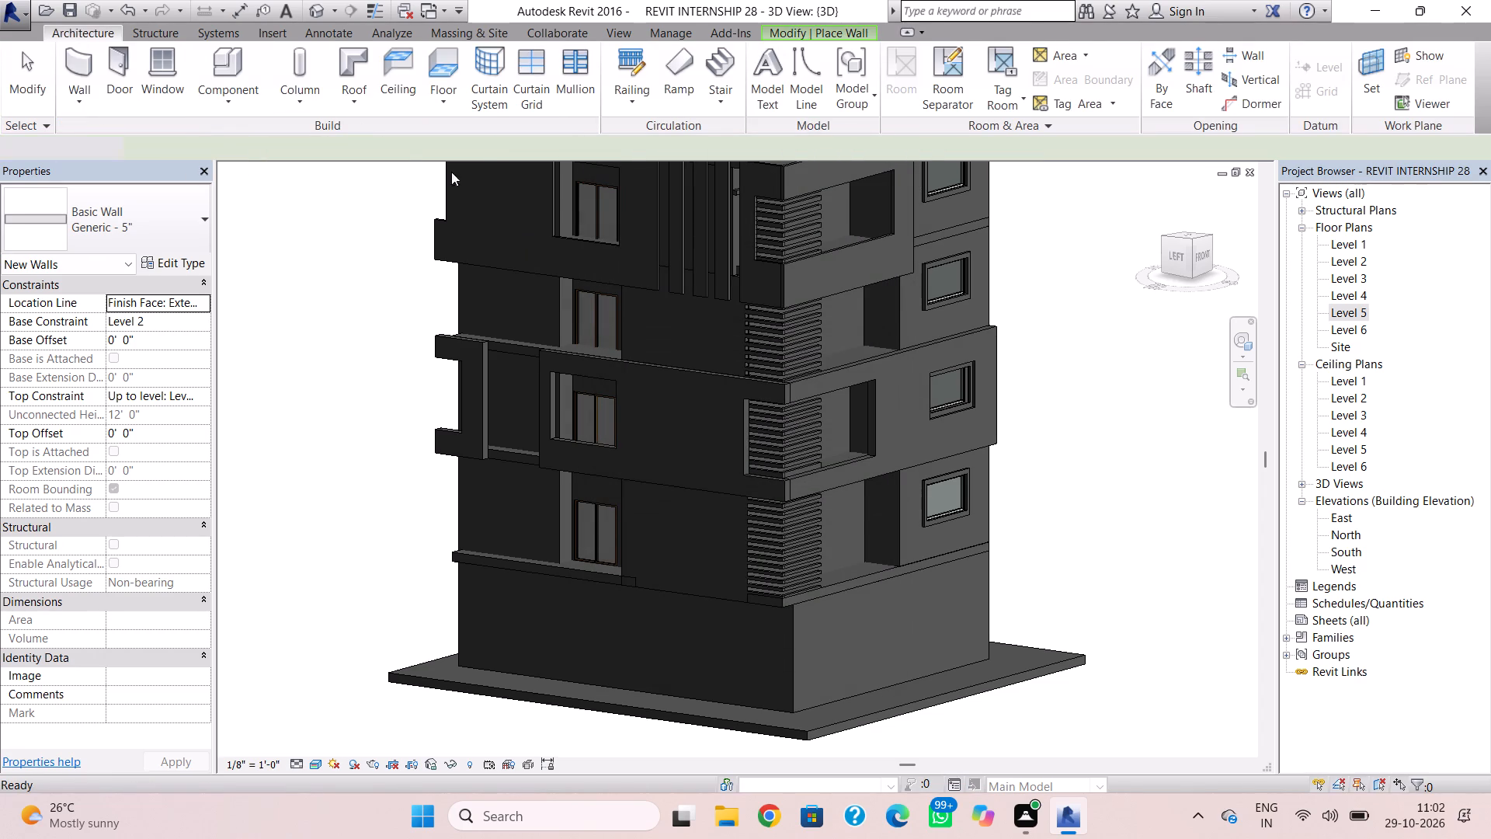
Create a new in-place model in the Walls category, keeping the suggested name.
click(202, 93)
click(288, 190)
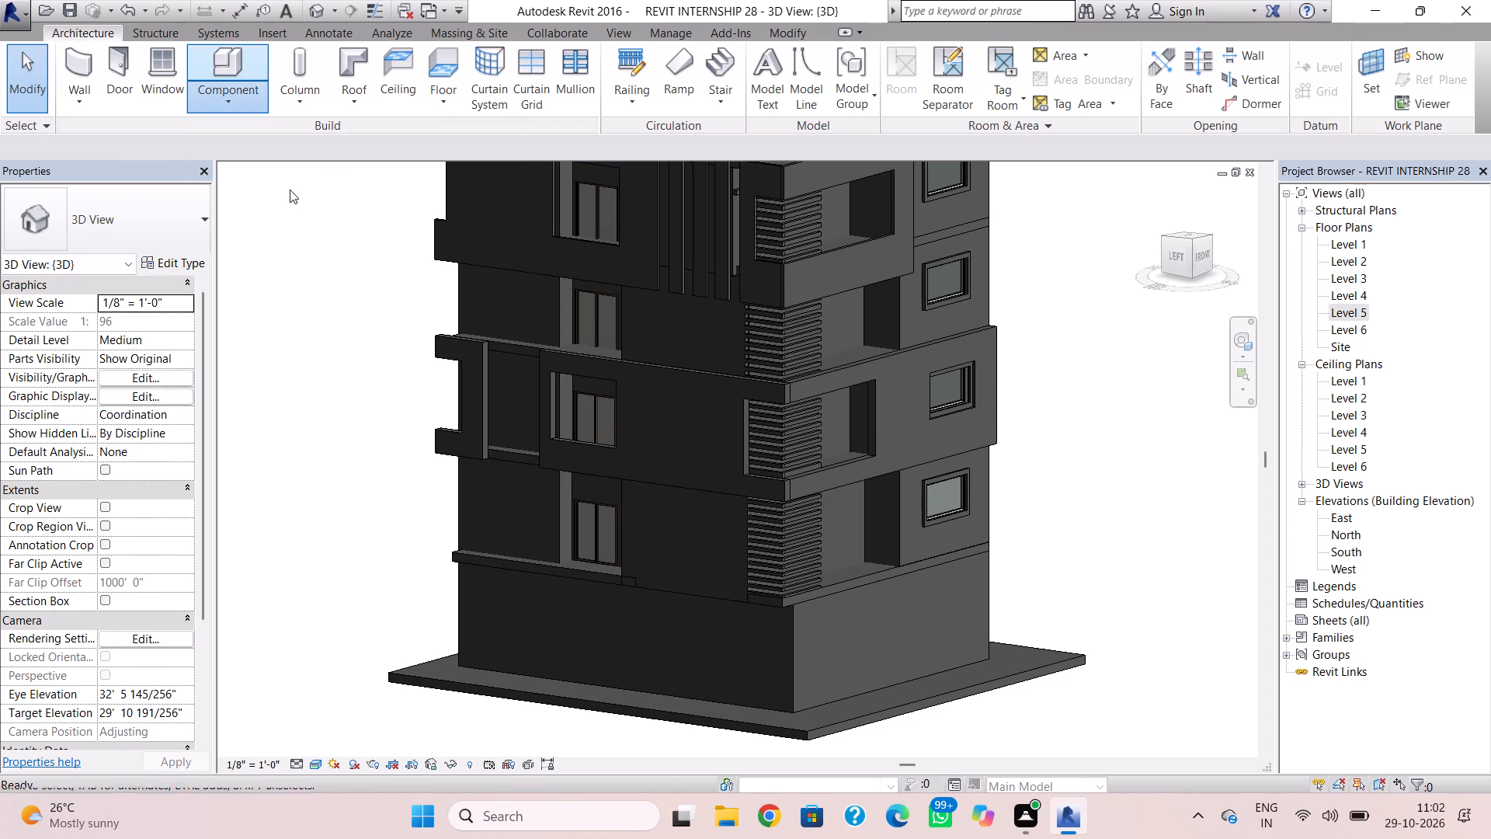
scroll(720, 361, down, 20)
scroll(720, 361, down, 2)
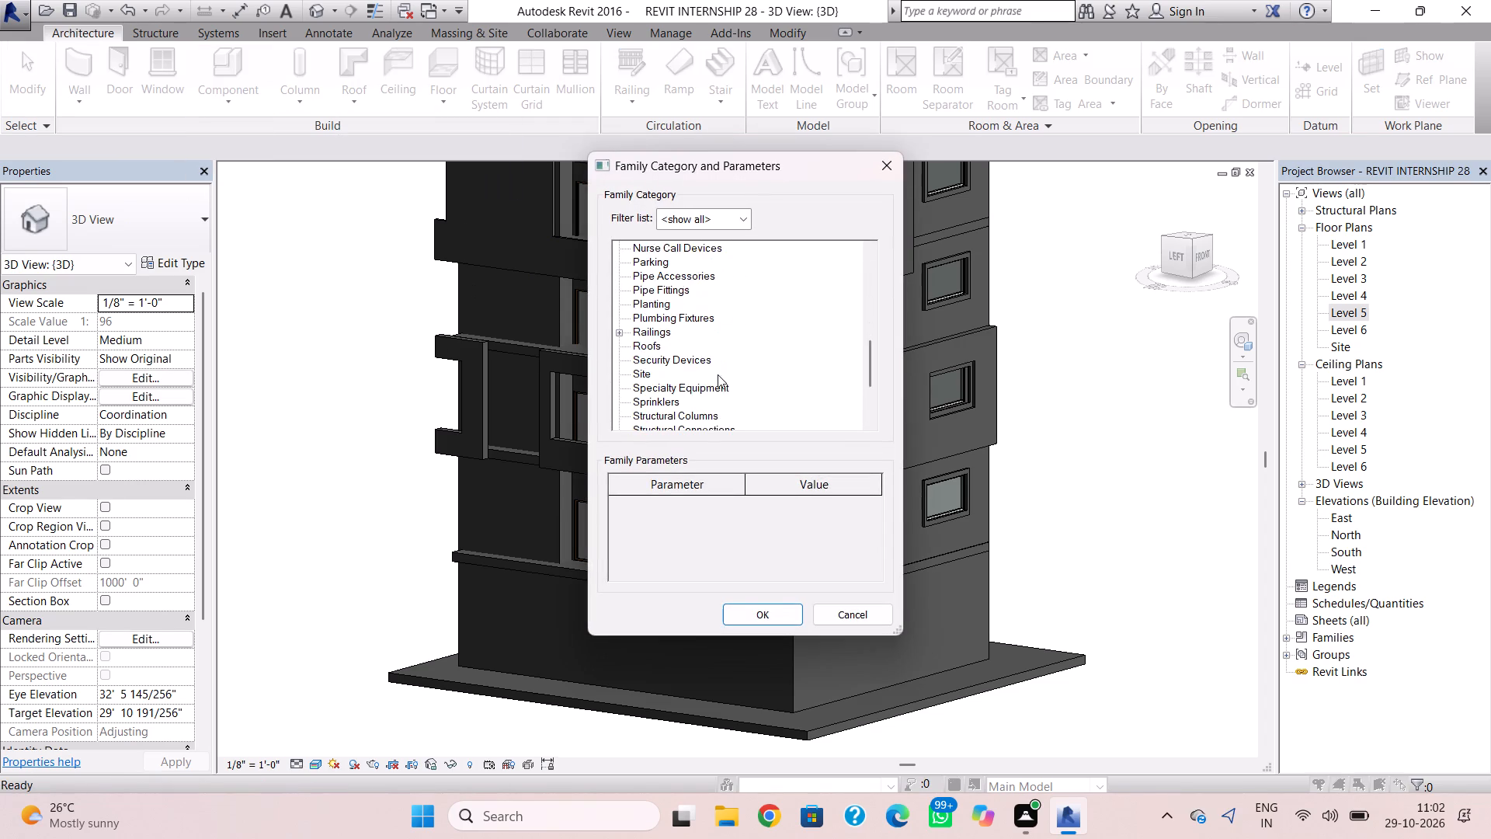
scroll(718, 374, down, 11)
click(651, 399)
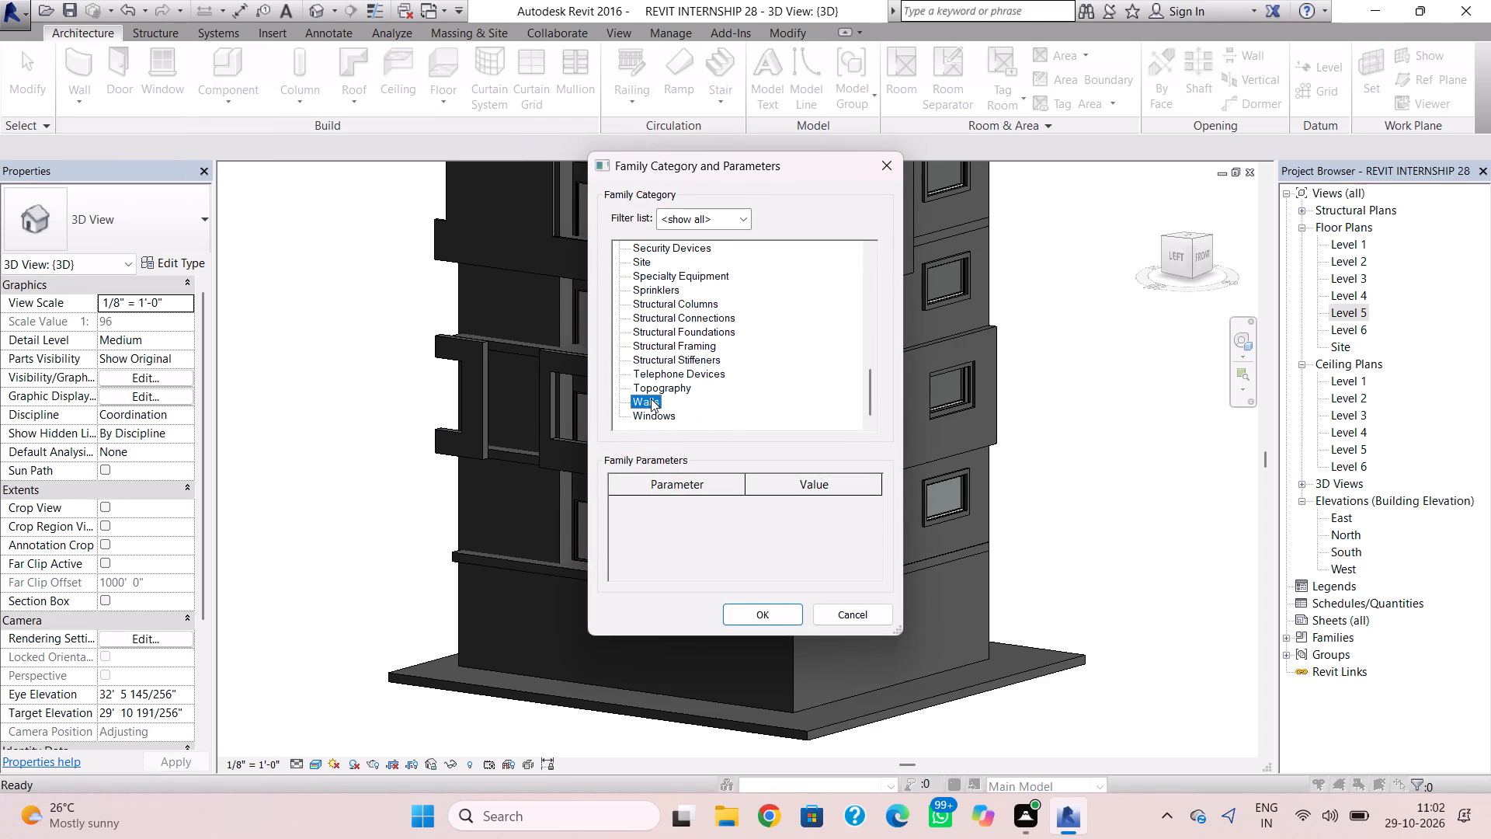
click(764, 607)
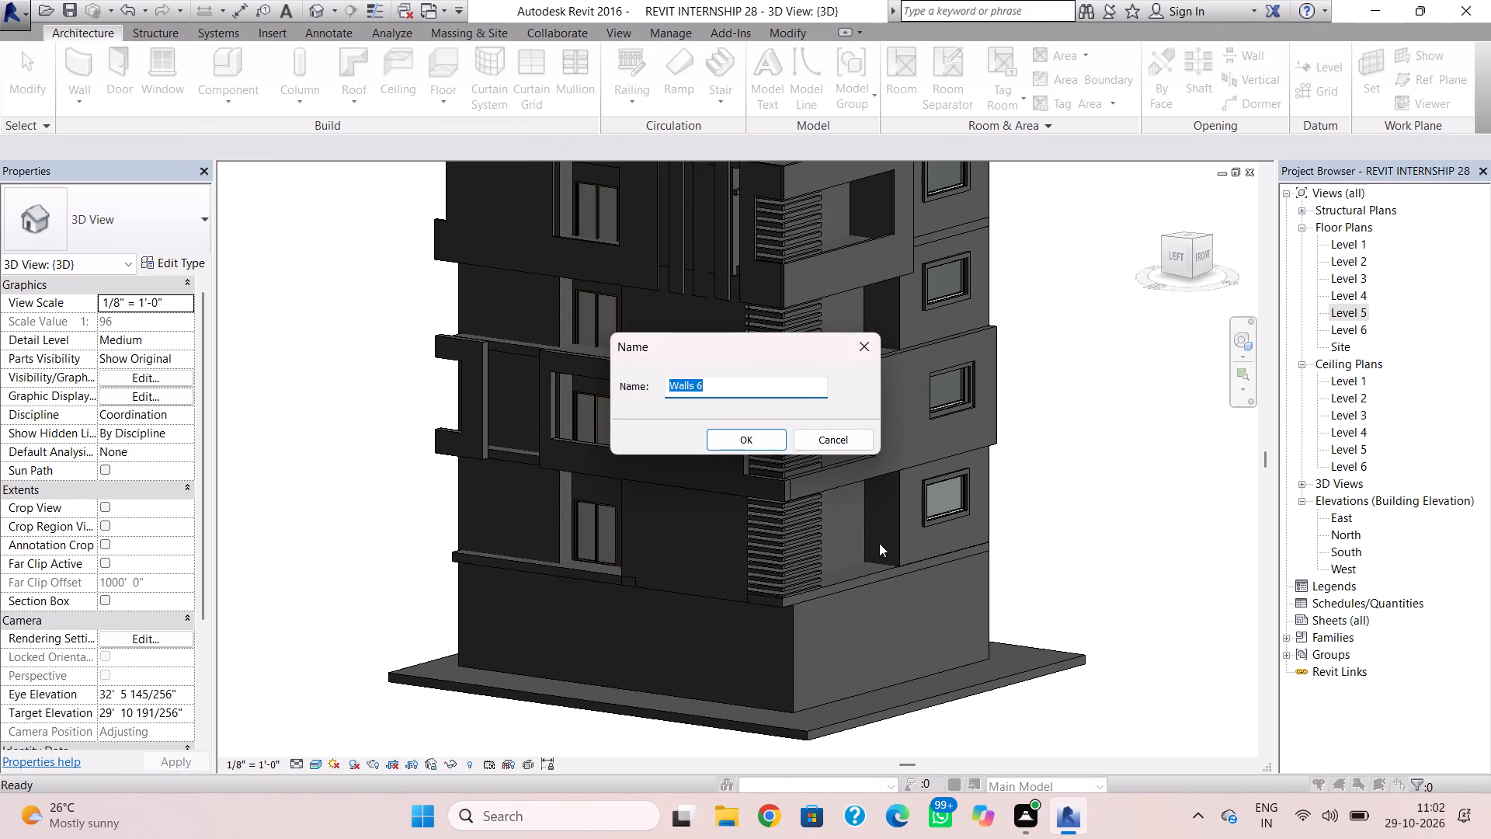
click(752, 439)
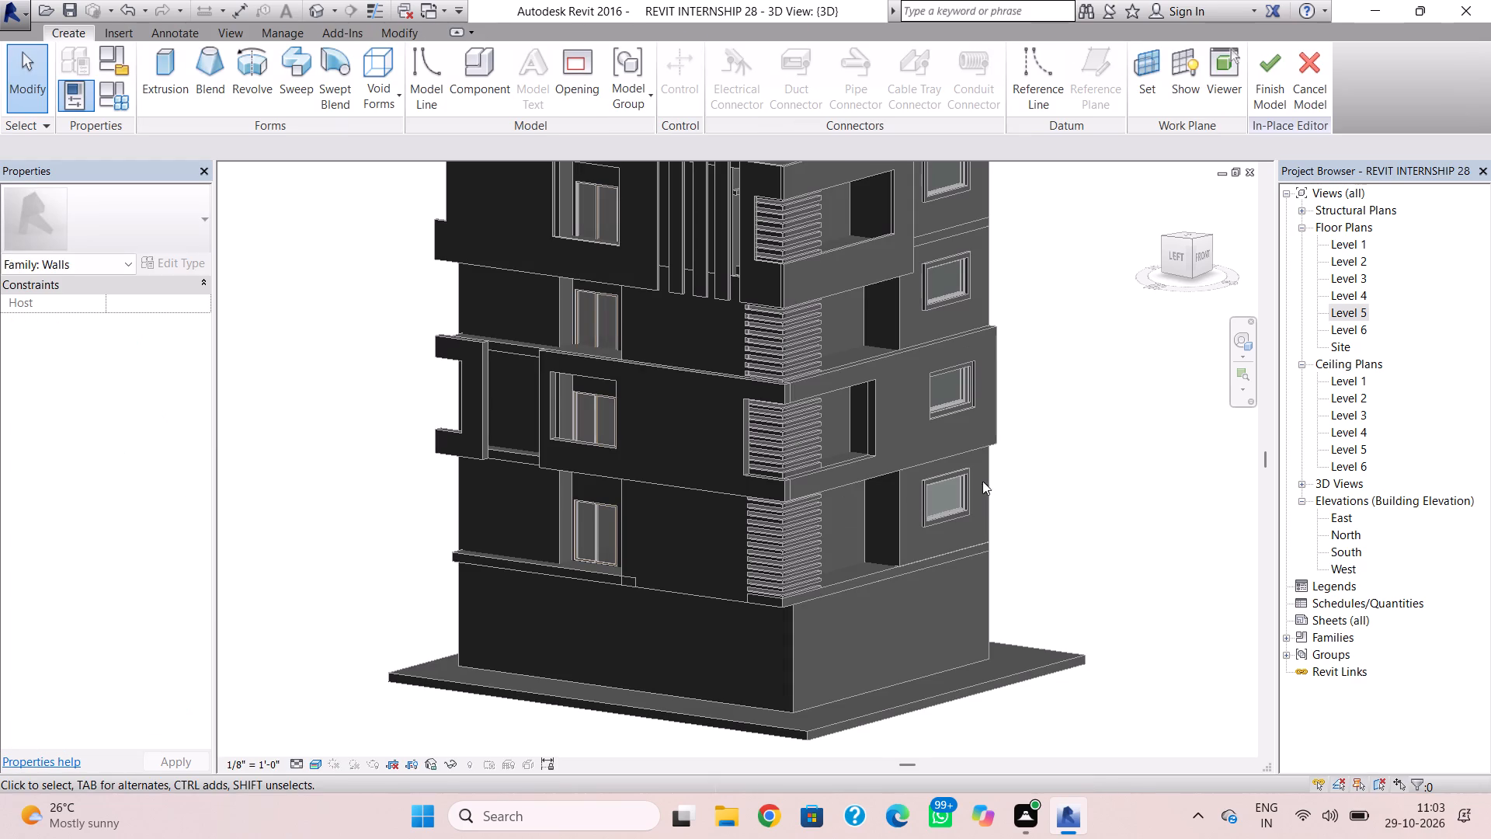
Set the work plane by picking the front edge face of the slab directly above the ground-floor wall.
shift+right_drag(1124, 669, 992, 626)
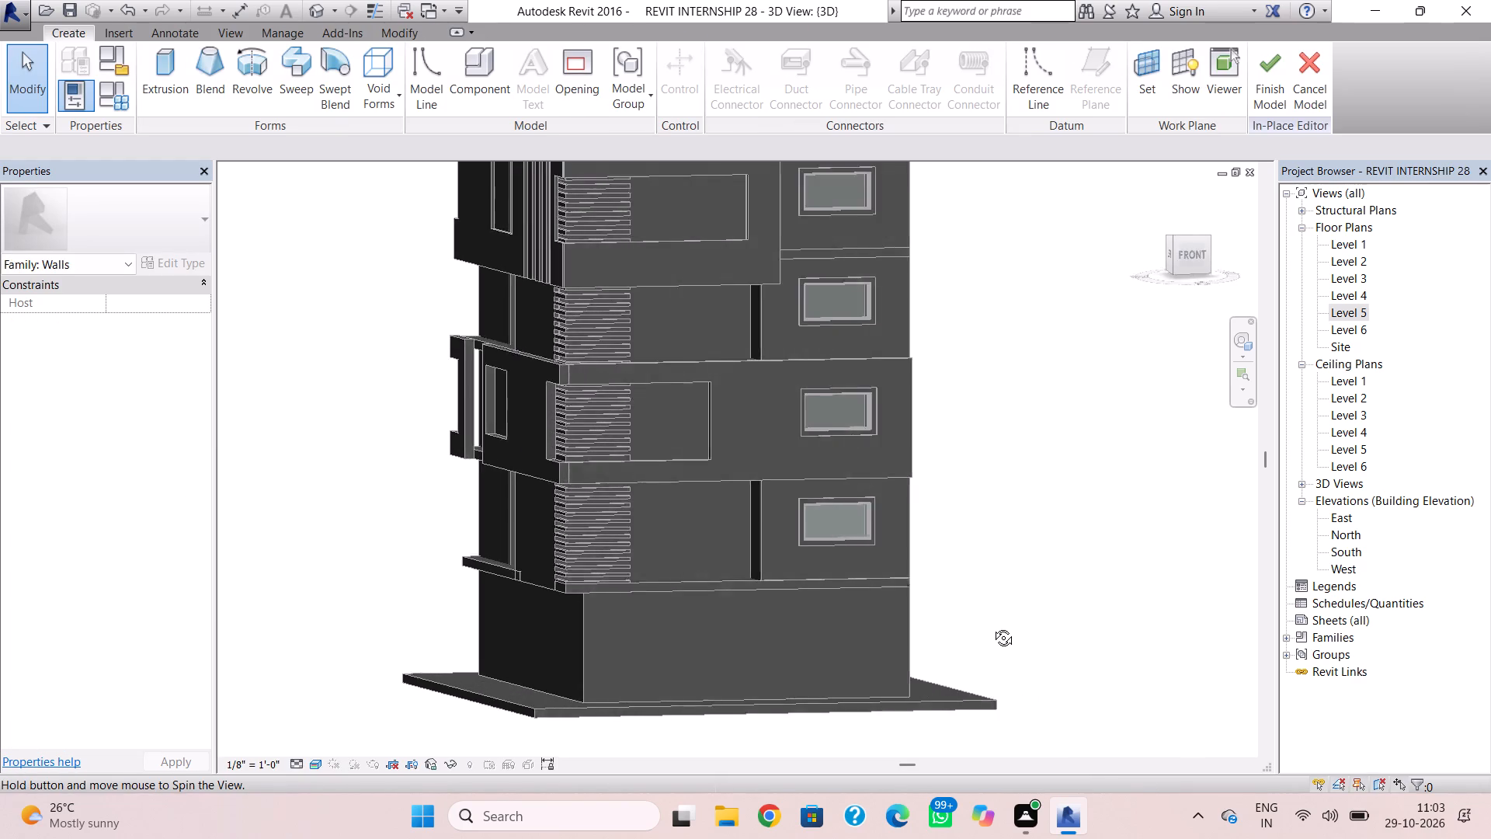
shift+right_drag(992, 626, 944, 606)
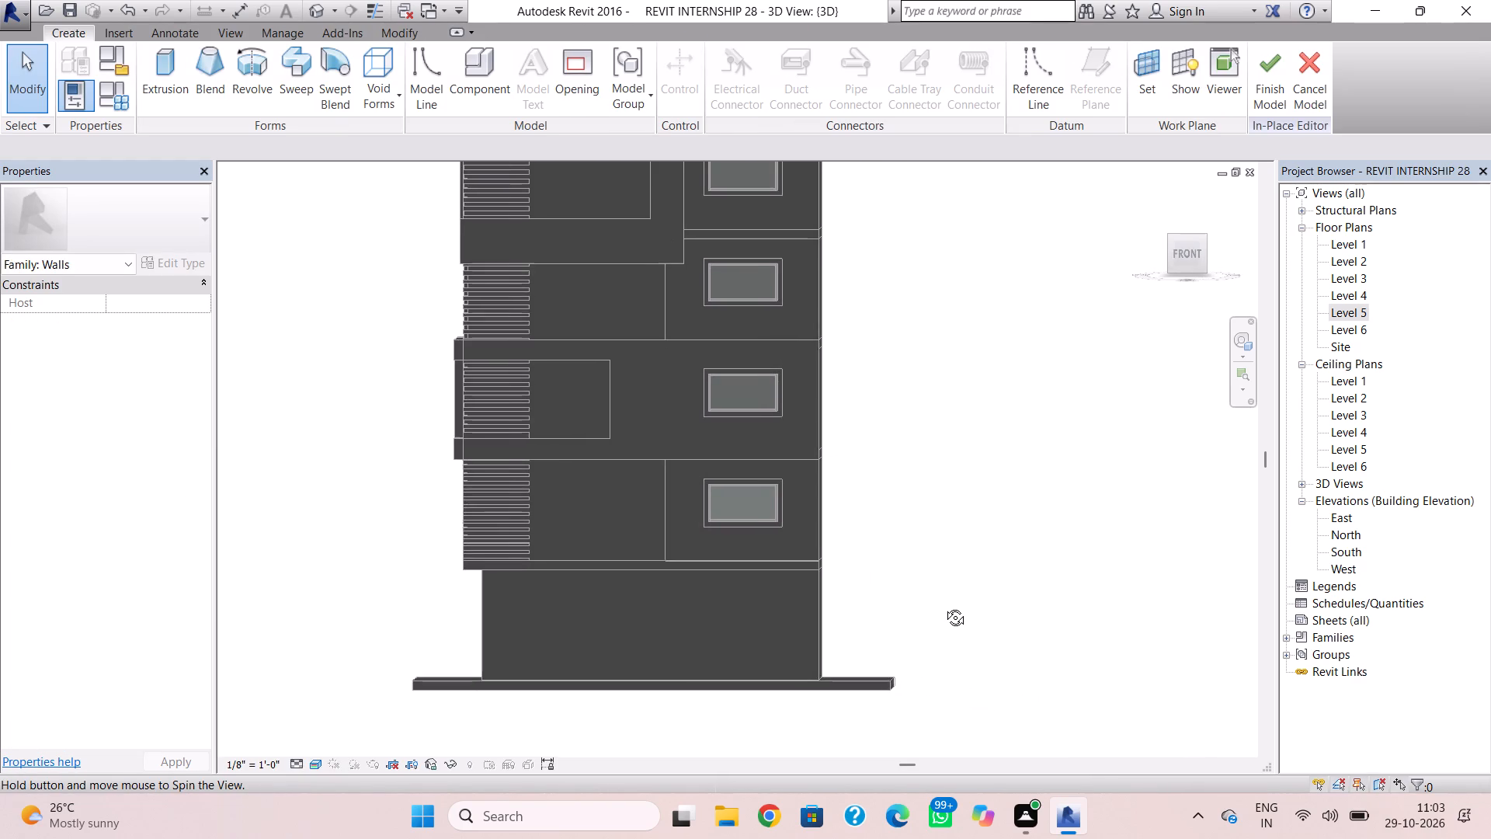
shift+right_drag(944, 606, 945, 604)
scroll(777, 604, up, 1)
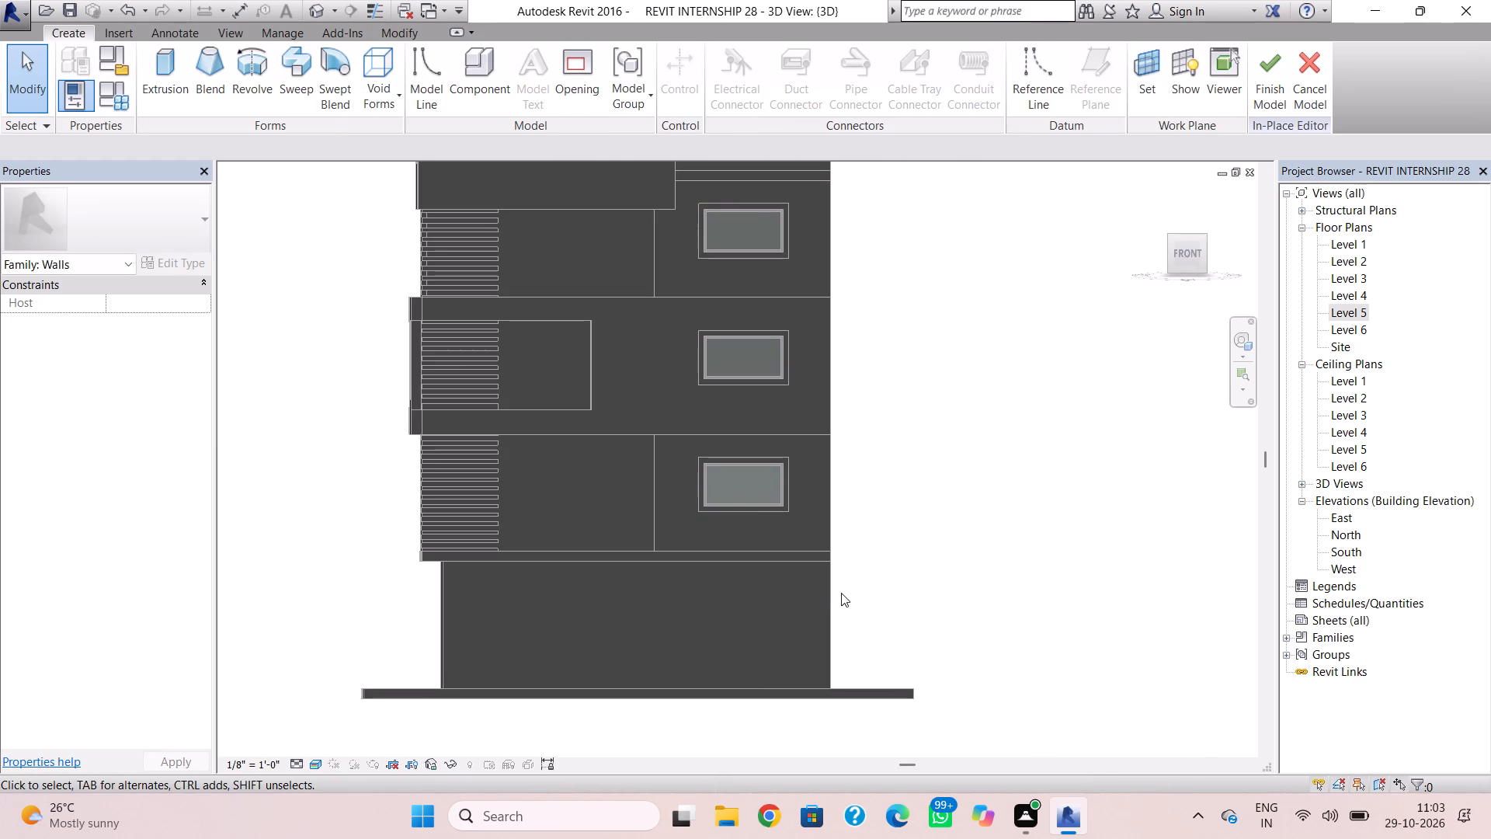
shift+right_click(760, 586)
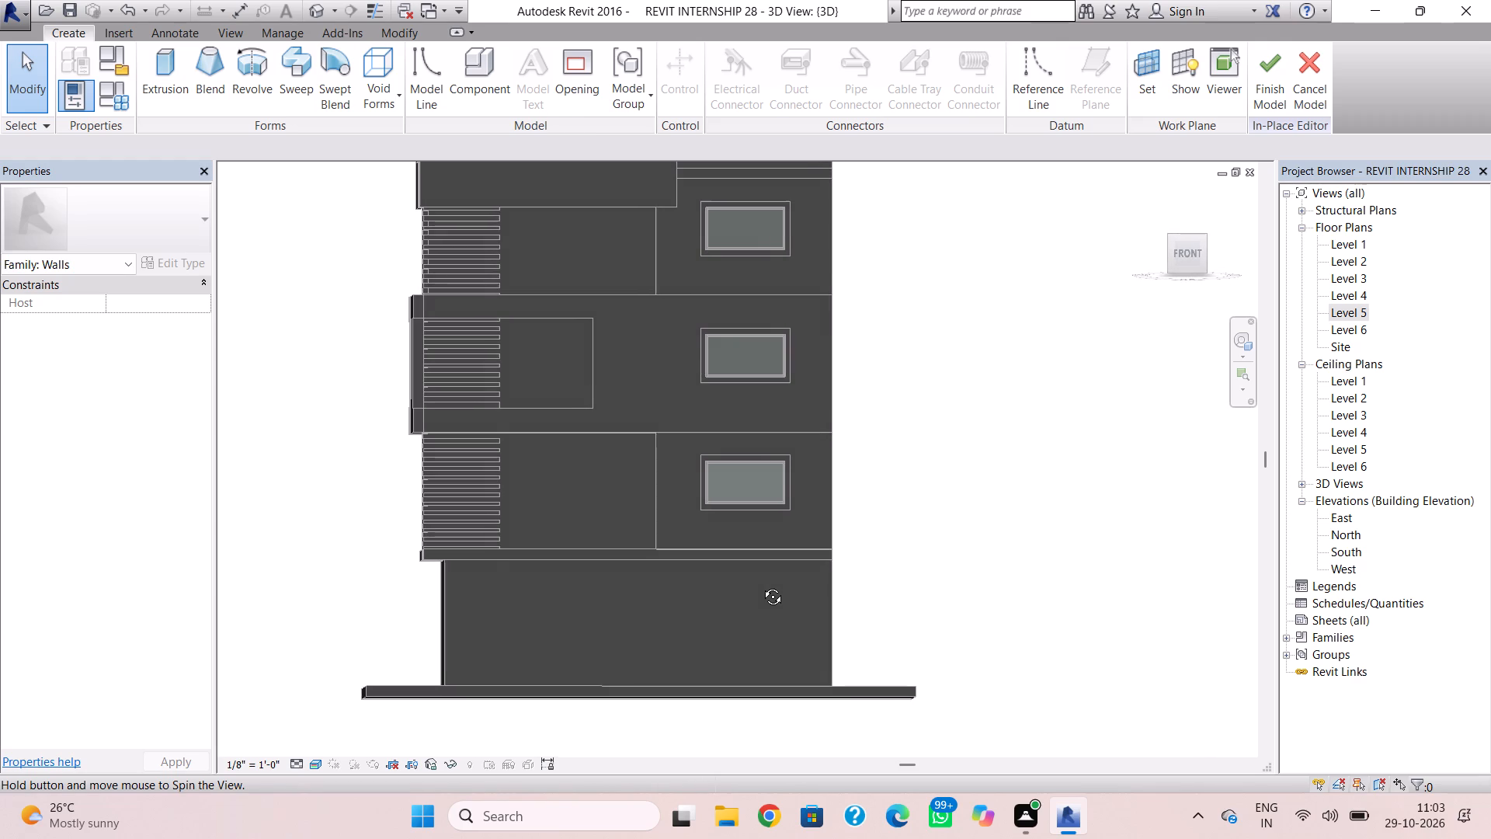
shift+right_click(761, 585)
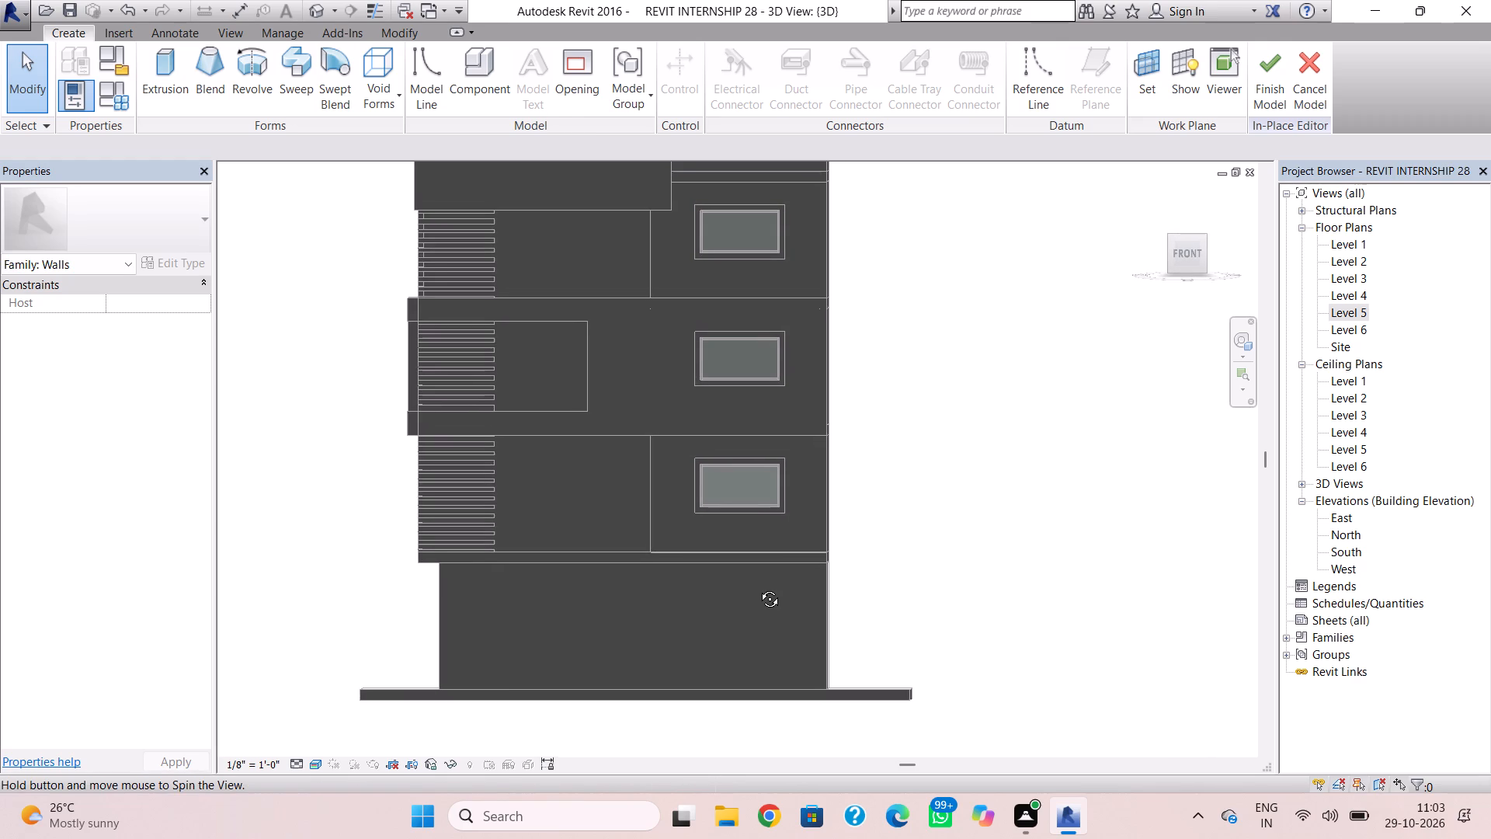
middle_drag(745, 566, 808, 558)
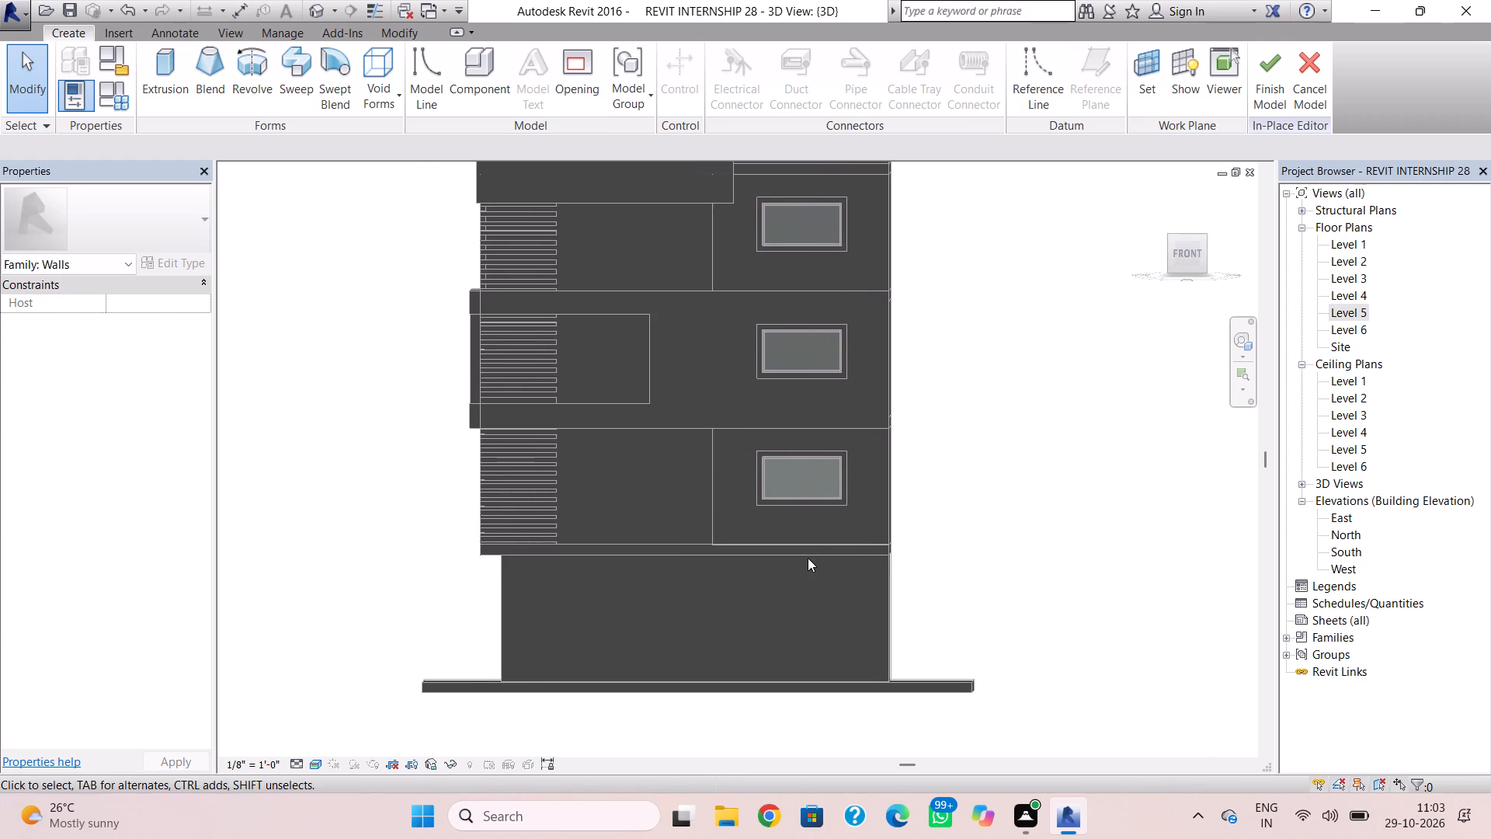
scroll(808, 558, up, 1)
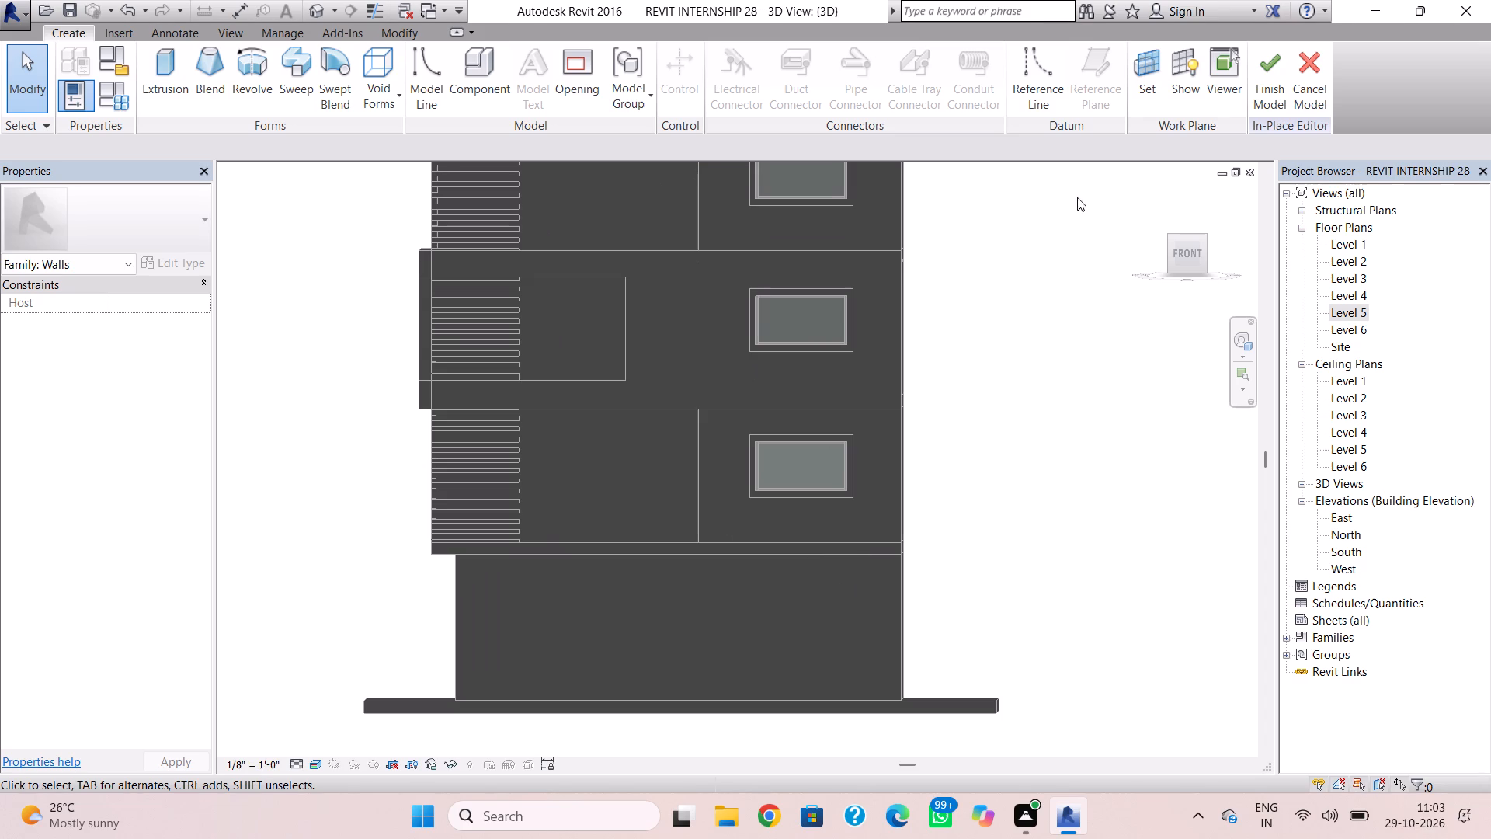
click(1145, 71)
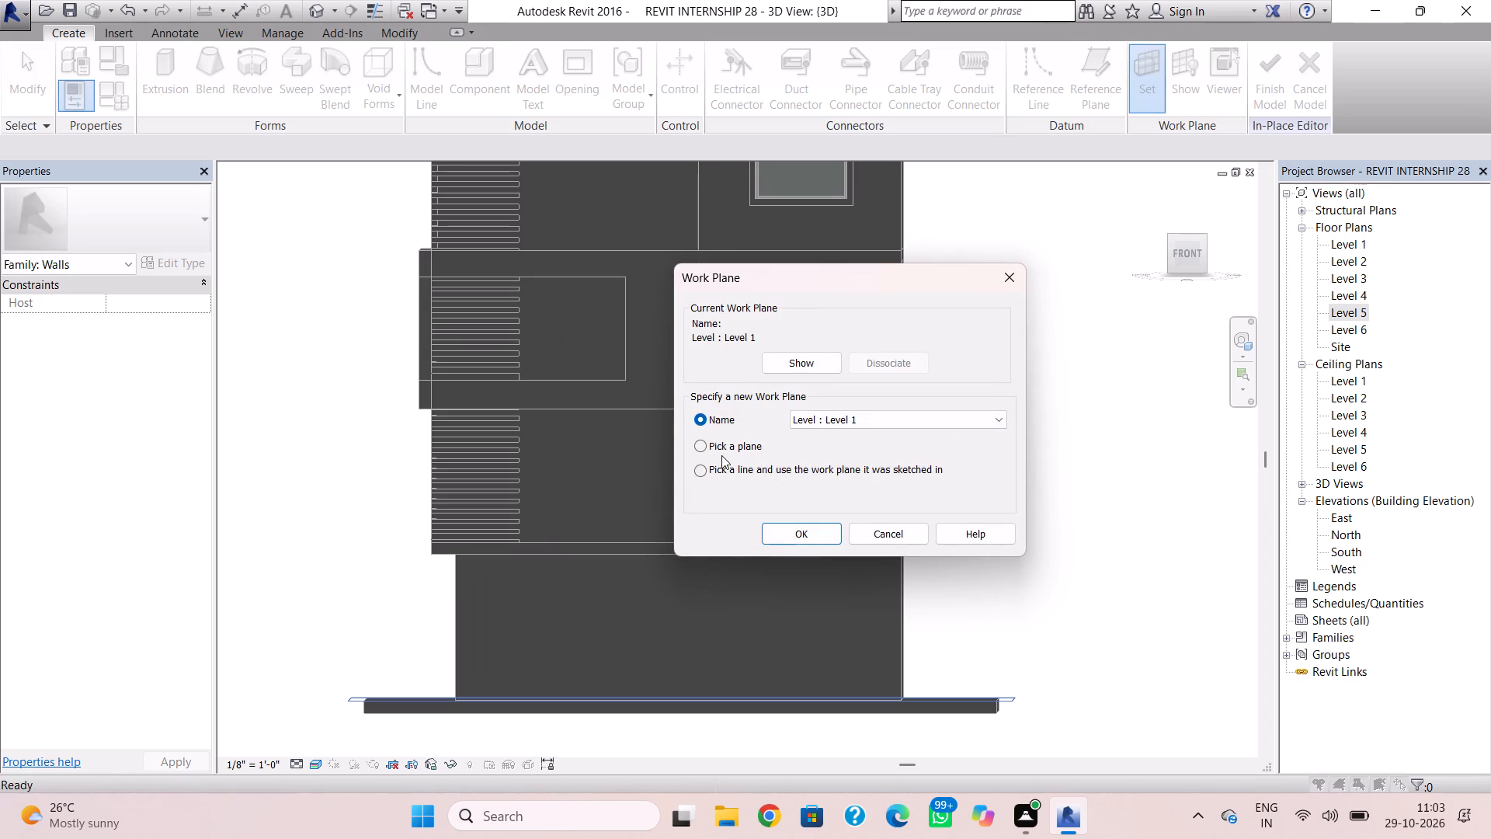
click(697, 447)
click(806, 538)
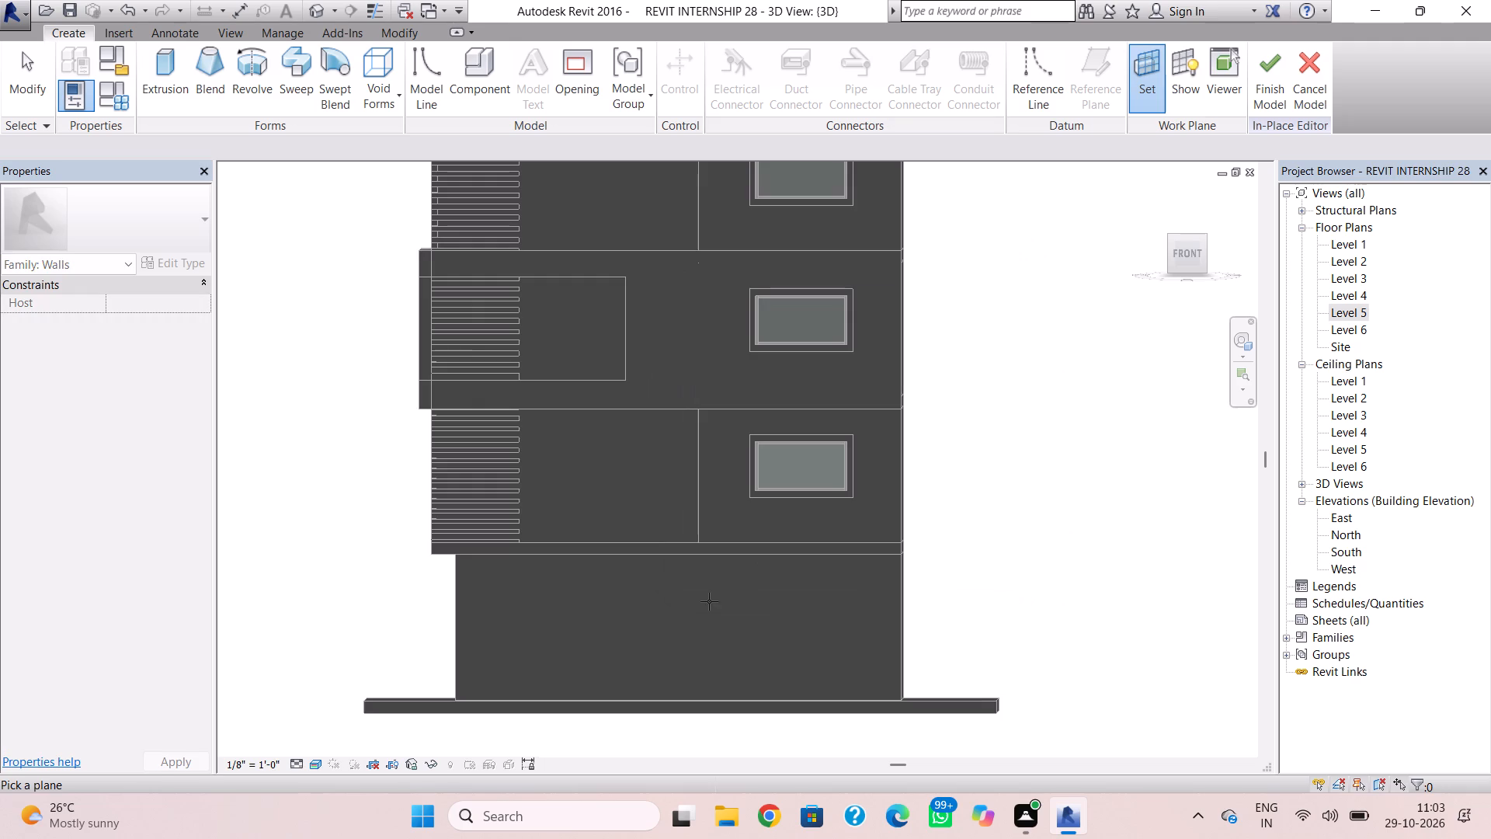
shift+right_drag(710, 604, 783, 663)
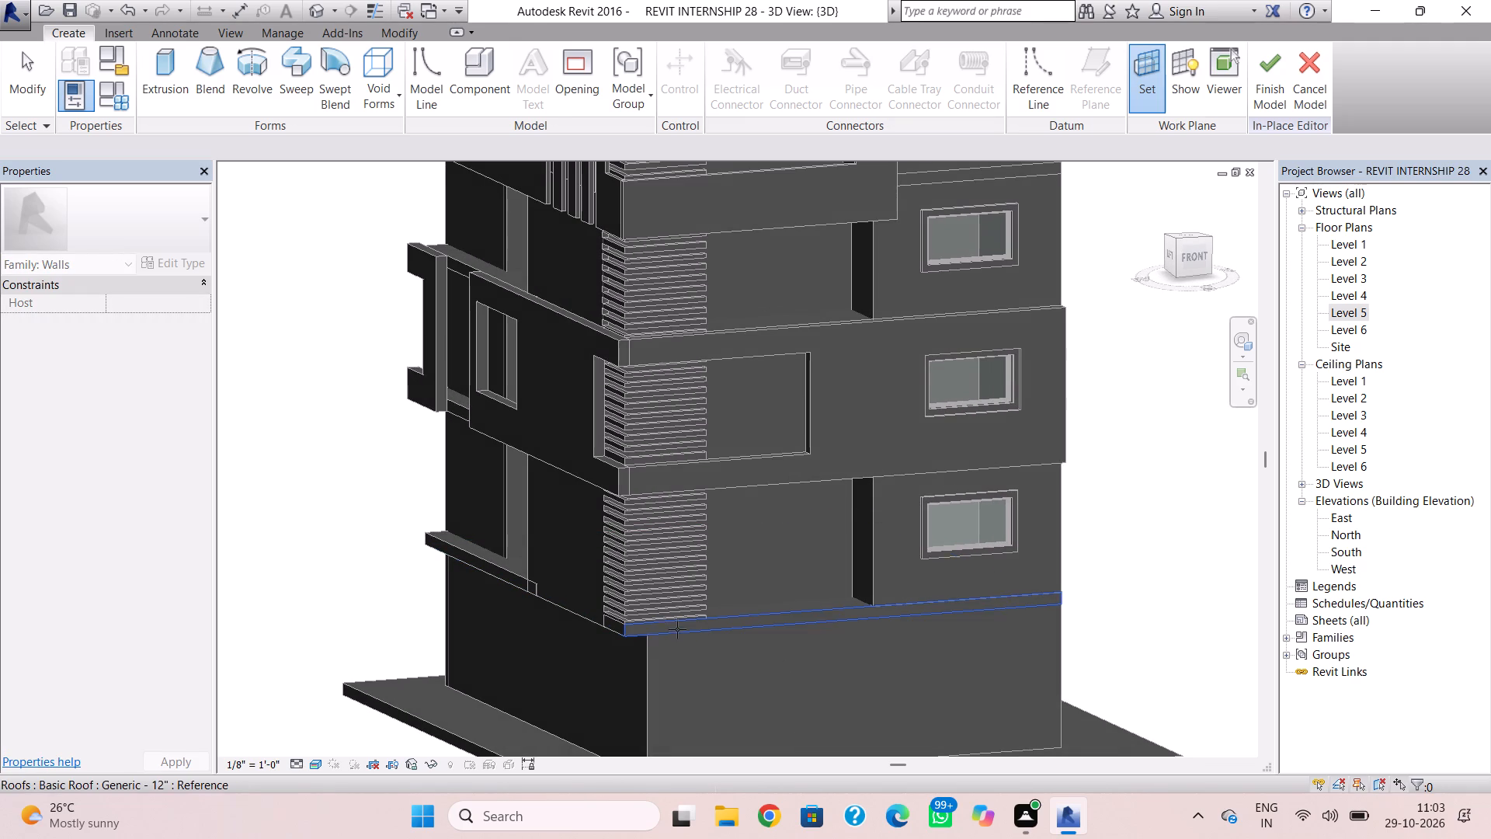
click(677, 627)
Extrude a full-width rectangle about 2' 8" high, 1' 0" deep, from the slab's top edge down over the front ground-floor wall.
shift+right_drag(896, 630, 852, 572)
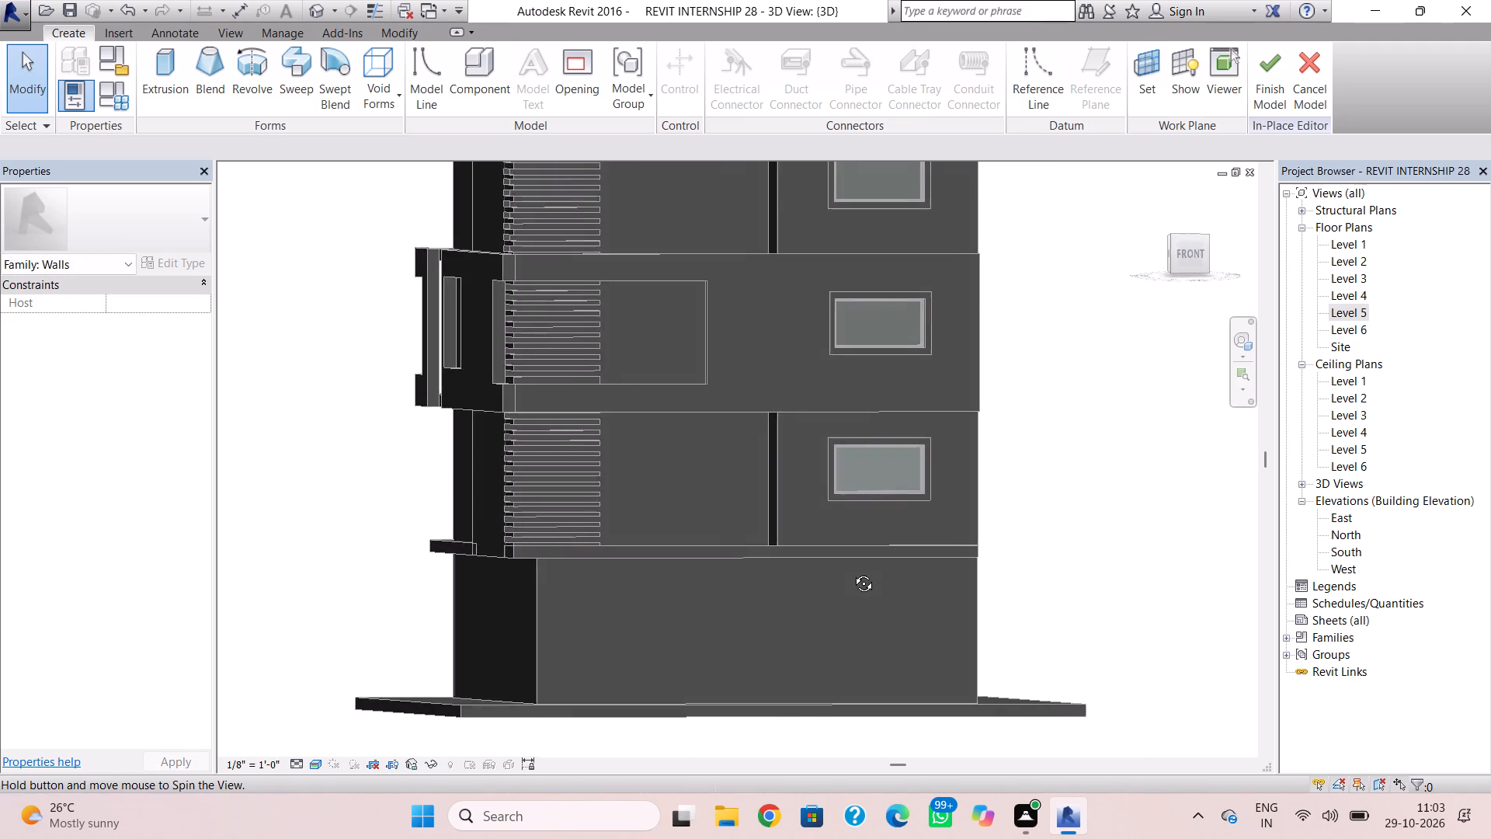
shift+right_drag(852, 572, 827, 569)
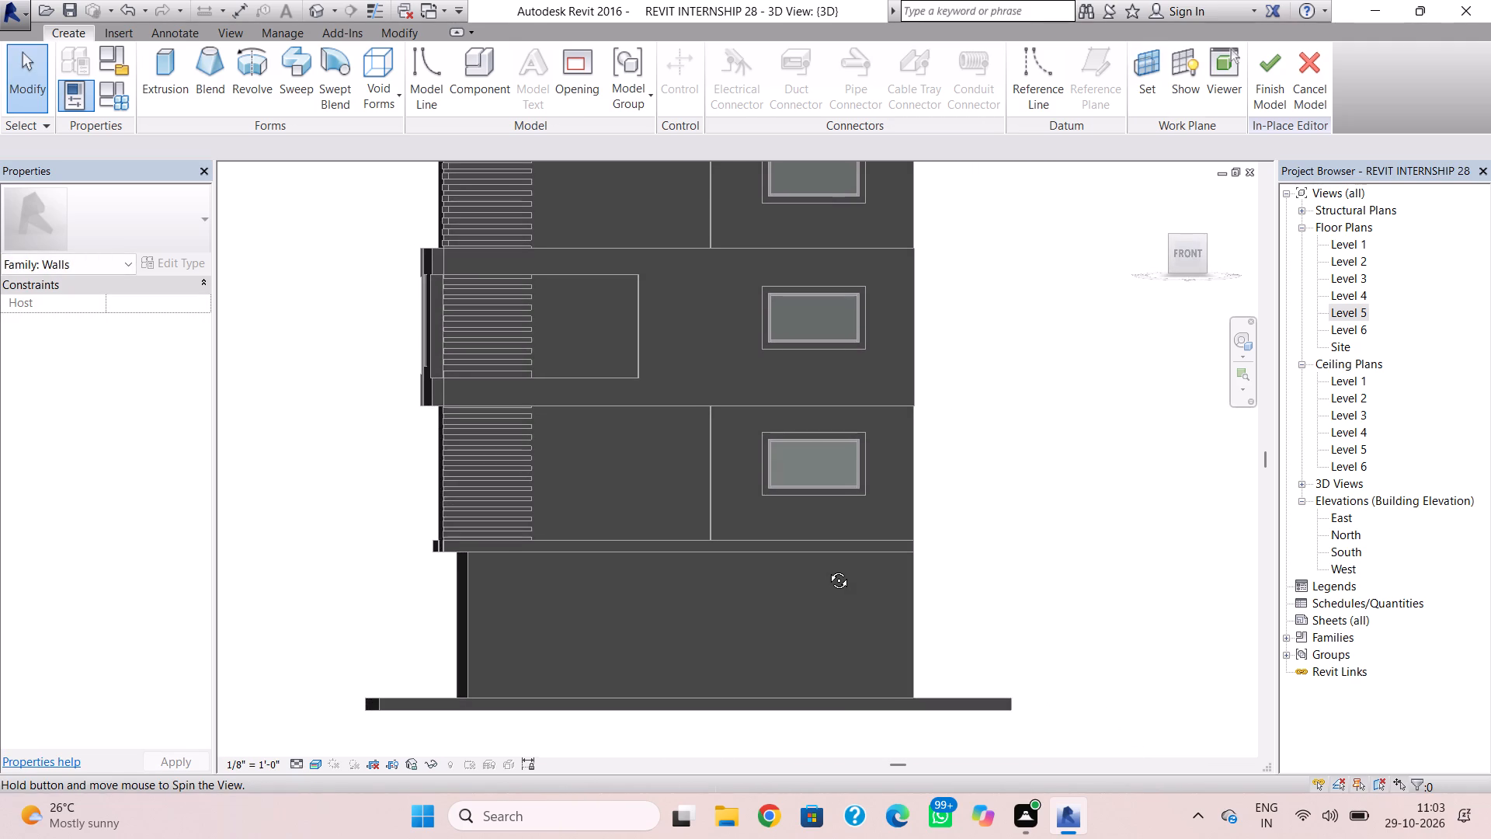
shift+right_drag(827, 569, 825, 569)
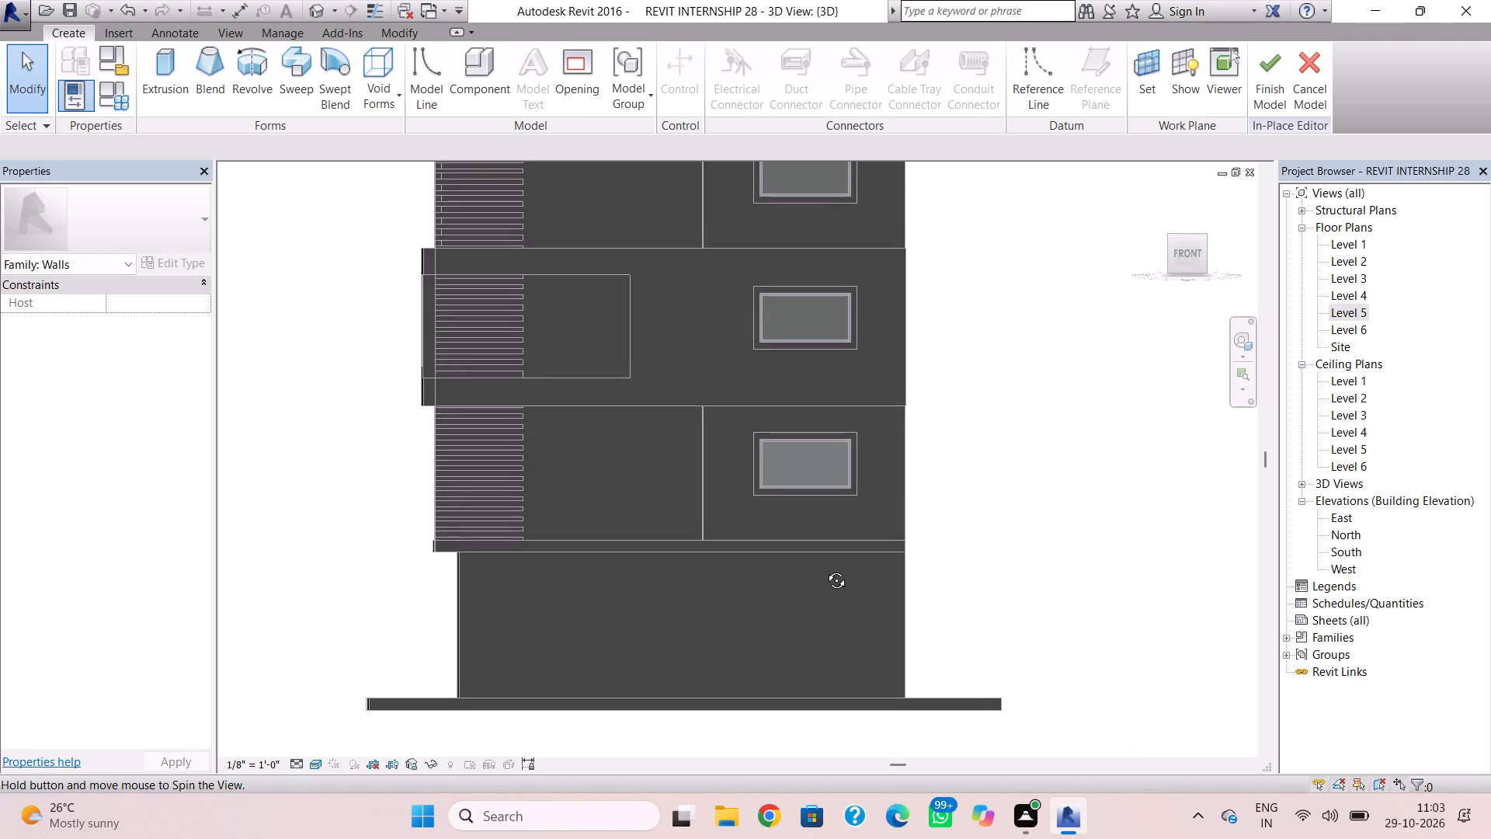
shift+right_drag(825, 569, 822, 569)
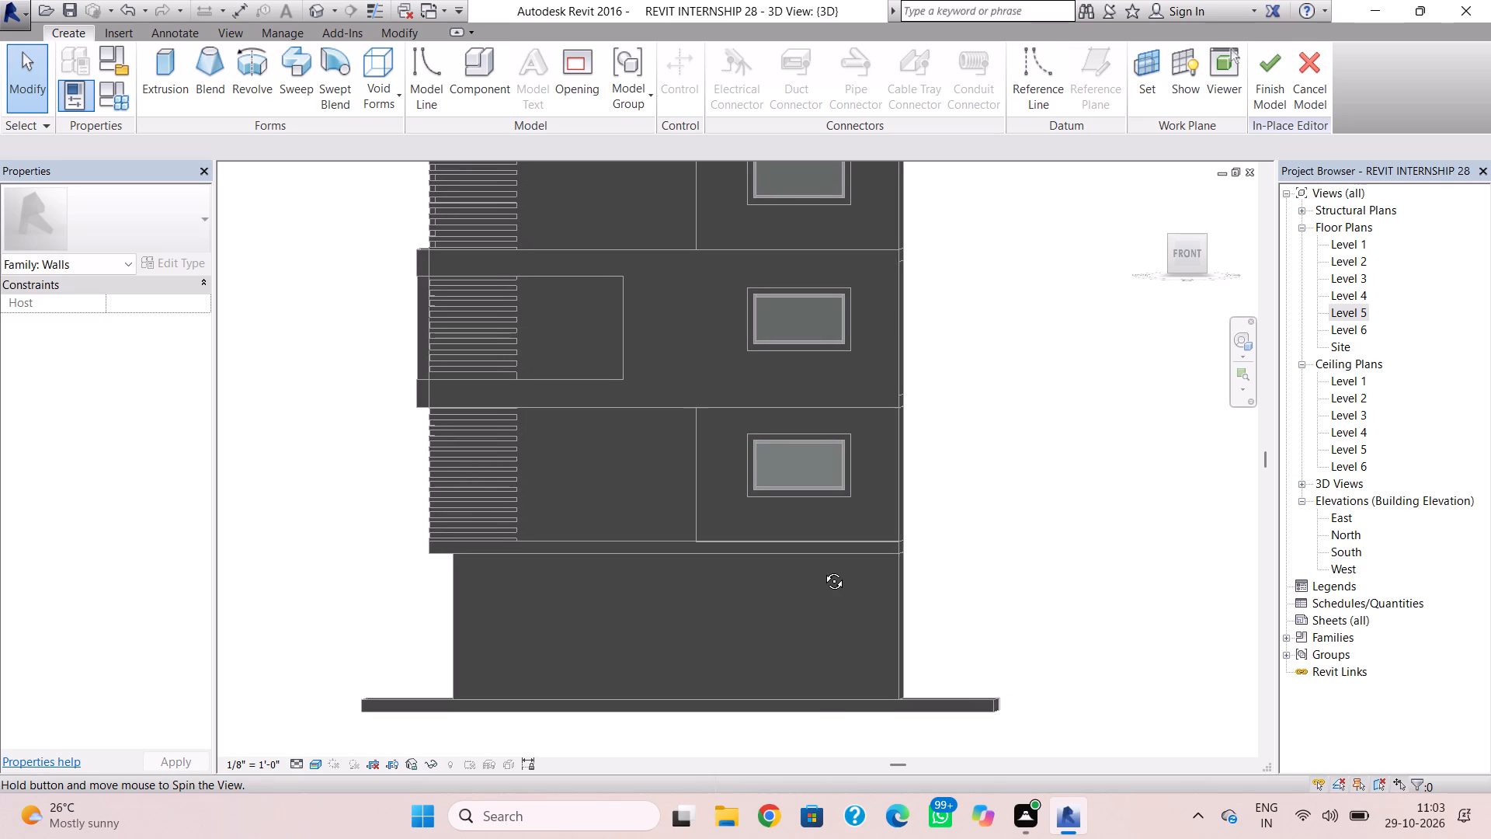
shift+right_drag(822, 569, 825, 569)
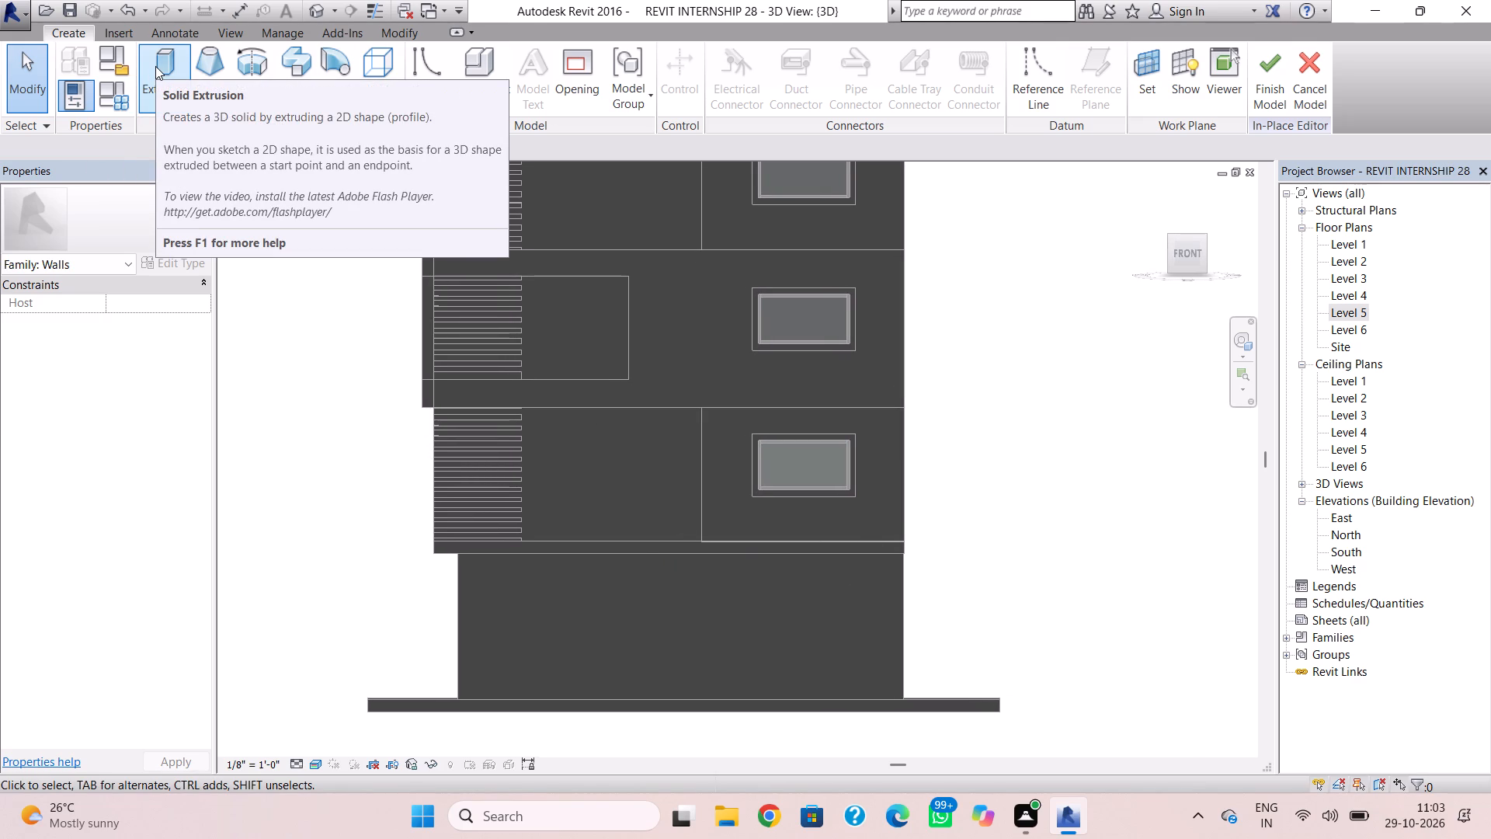
click(155, 66)
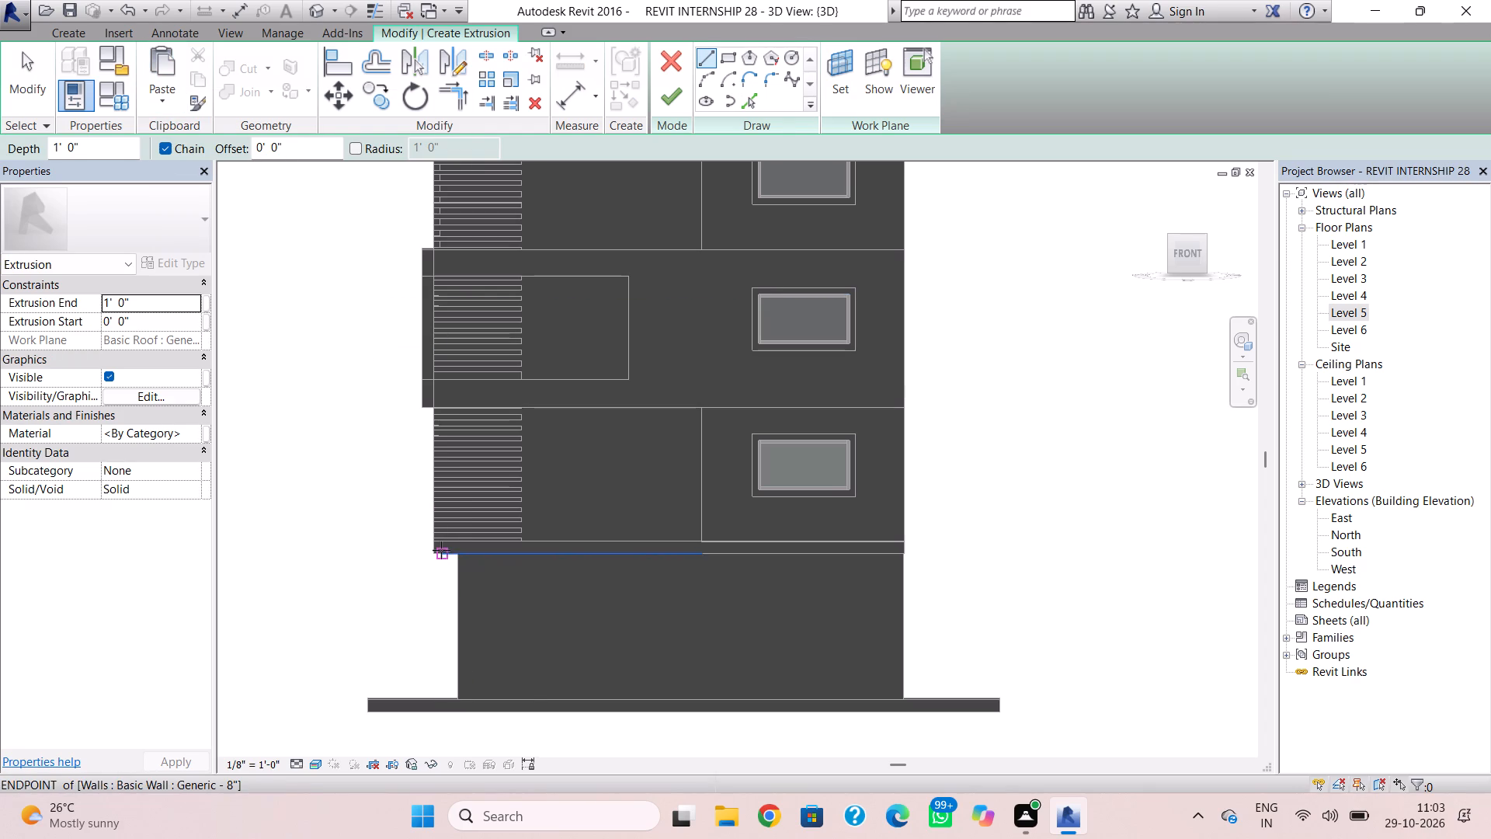
scroll(441, 550, up, 3)
click(427, 537)
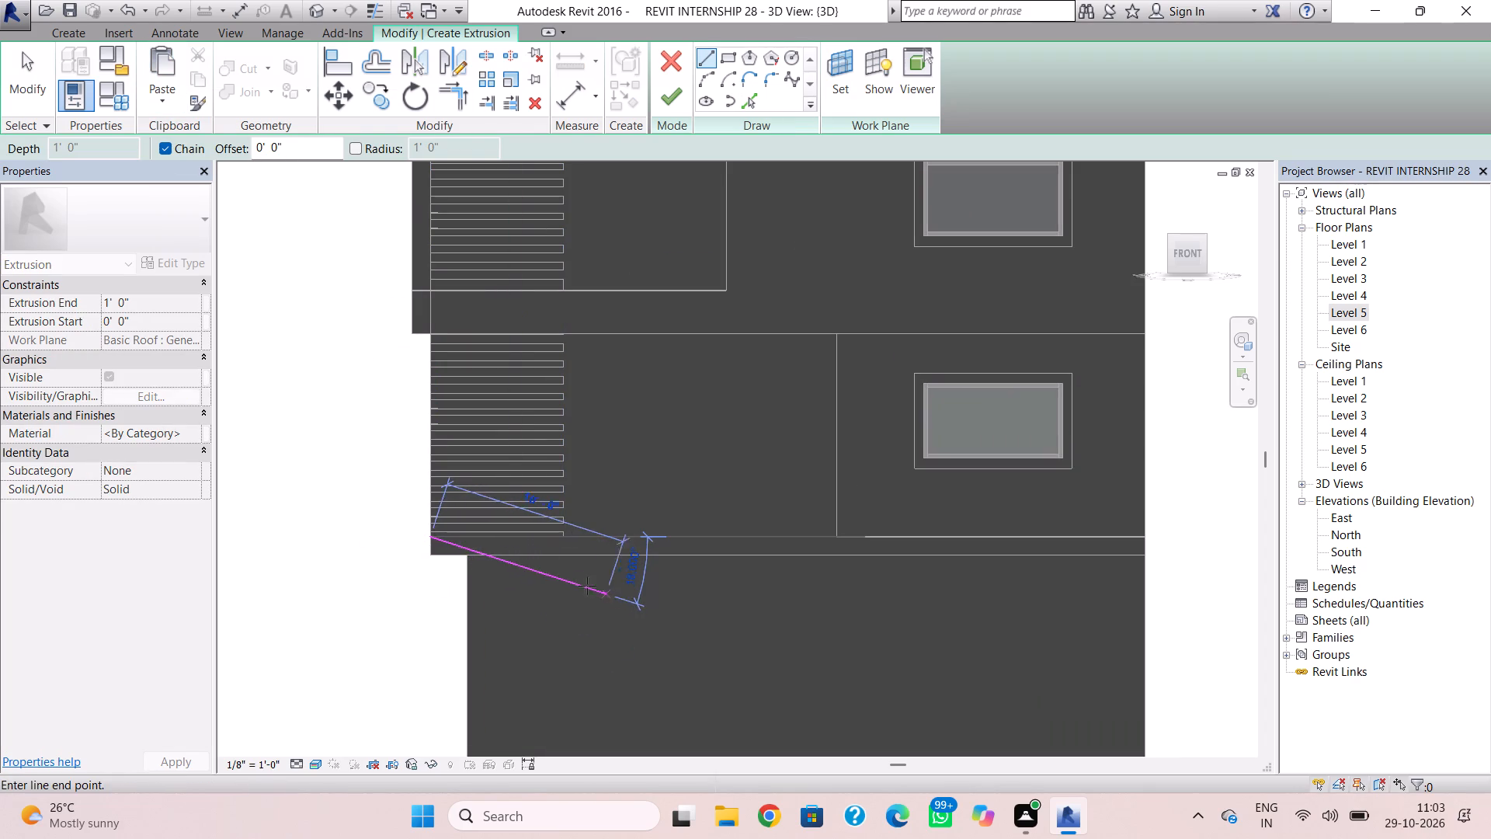
click(730, 61)
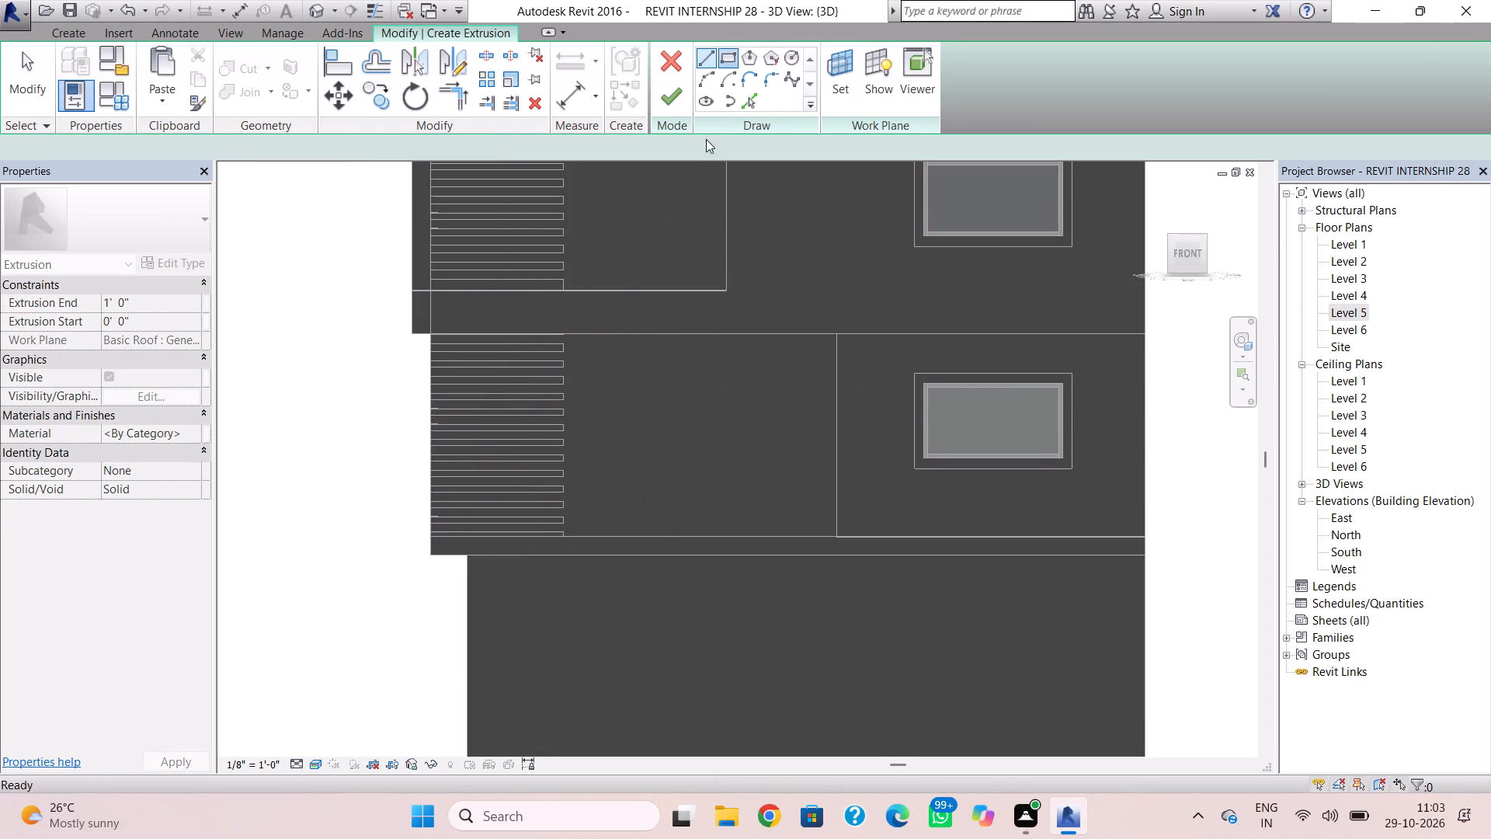
drag(422, 540, 435, 550)
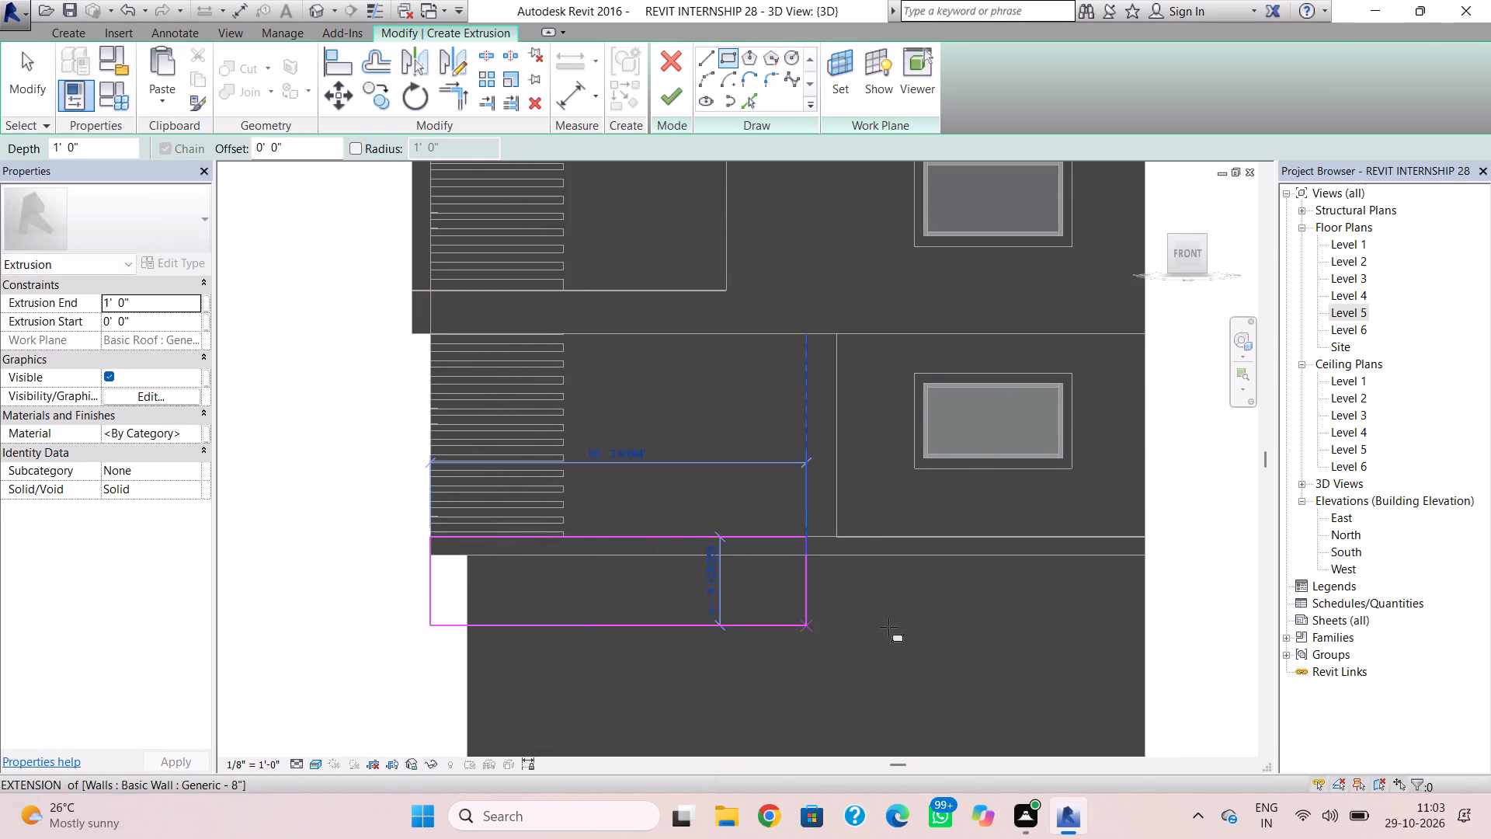
scroll(979, 625, down, 1)
middle_drag(979, 625, 817, 592)
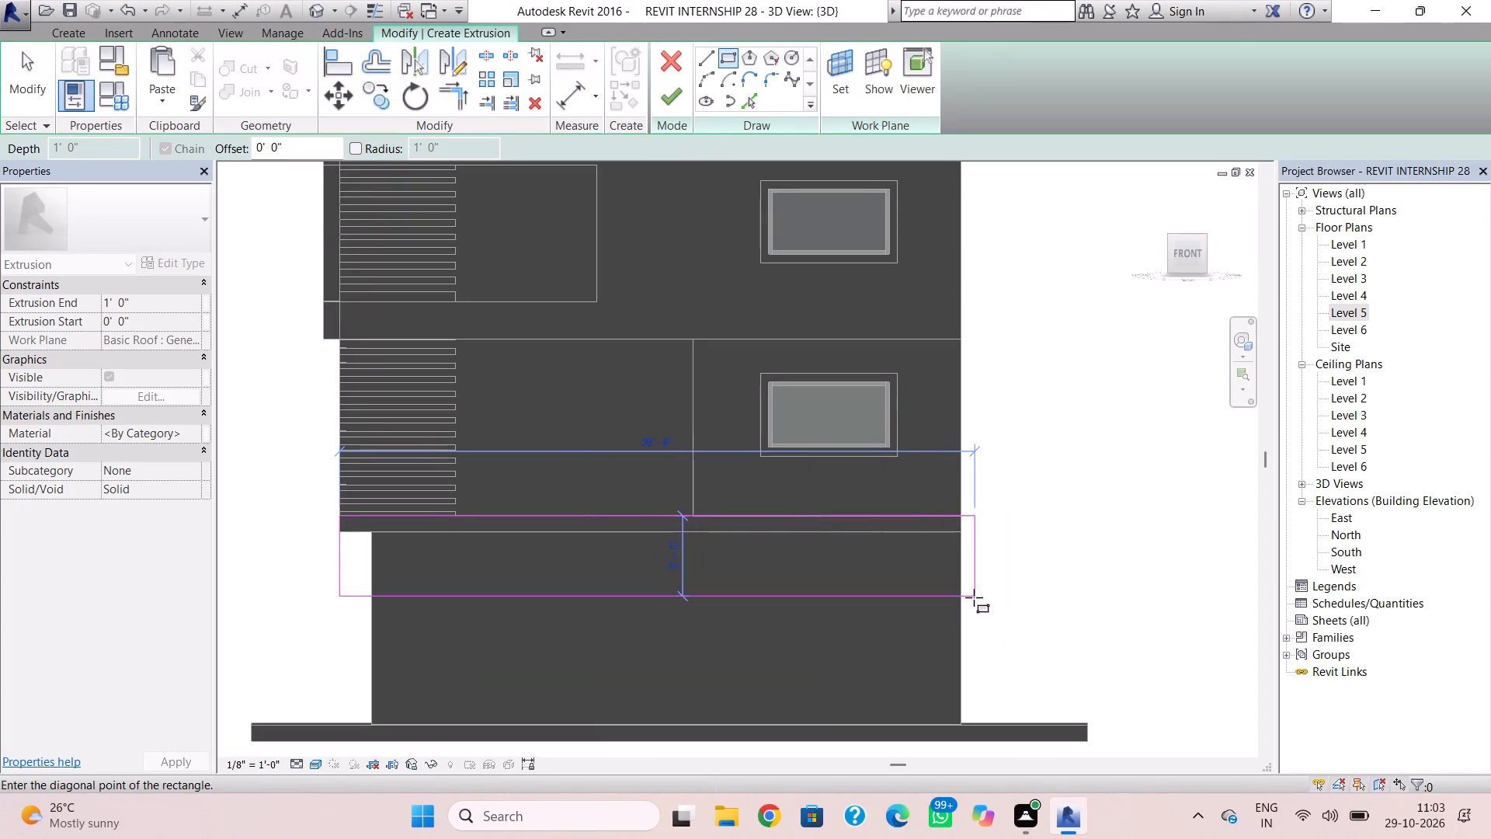
click(956, 559)
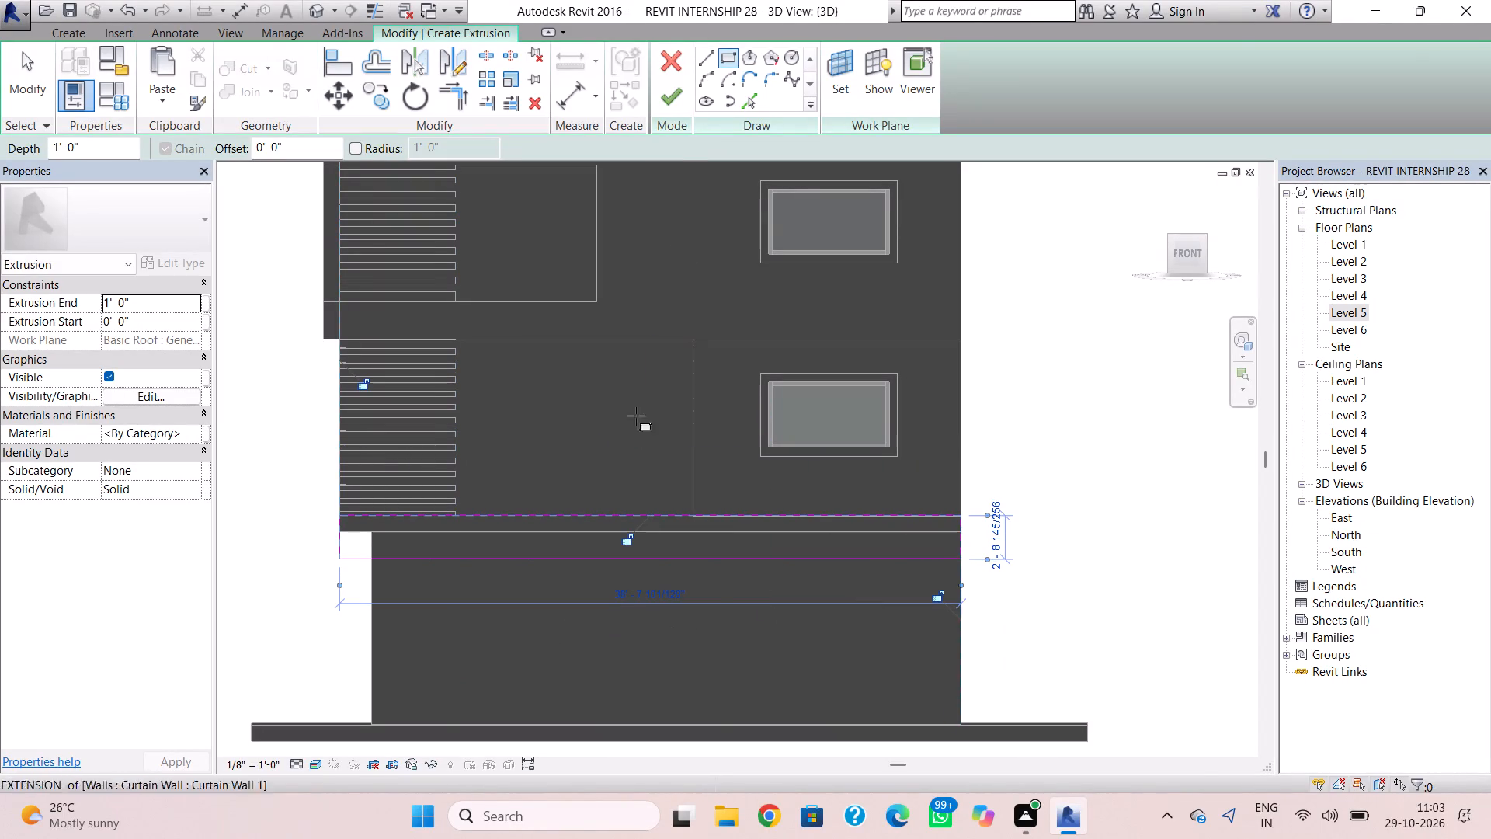
click(679, 100)
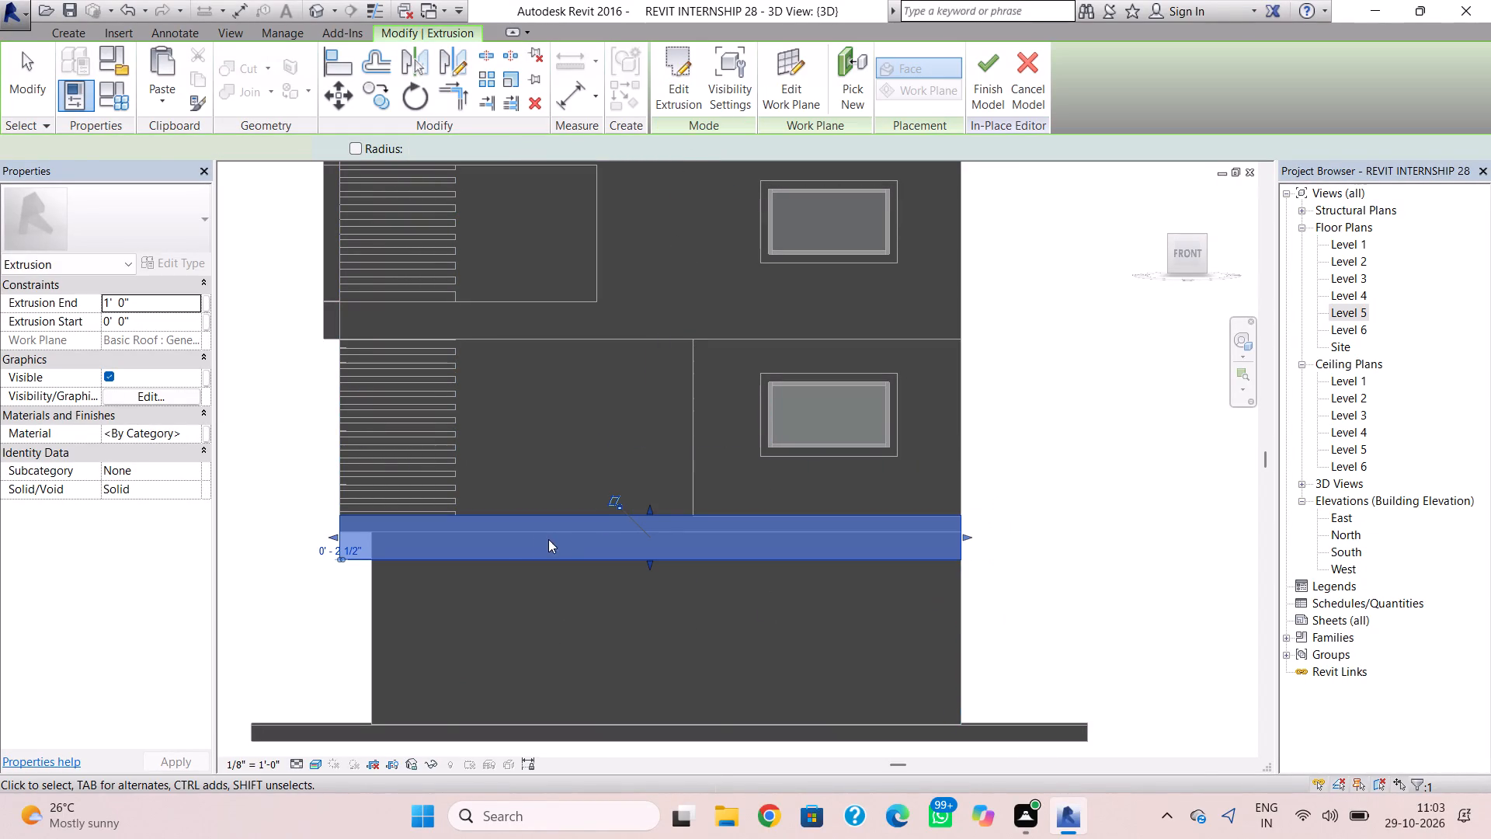
Adjust the front band's thickness with its shape handles, extending its back face to the wall and its front face outward past the slab edge.
shift+right_drag(522, 540, 706, 625)
scroll(640, 544, up, 3)
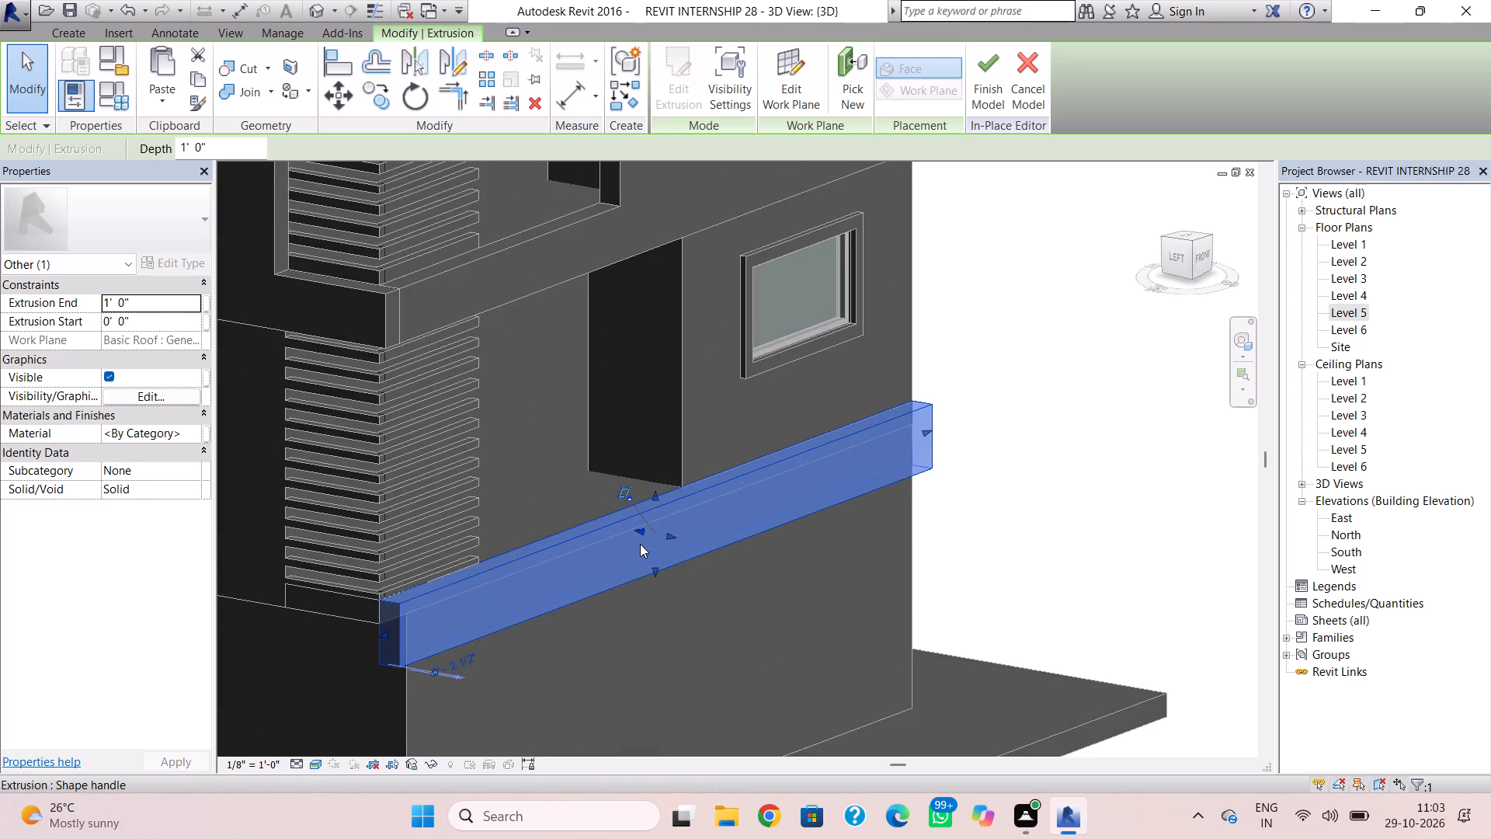
scroll(640, 510, up, 1)
drag(646, 536, 634, 531)
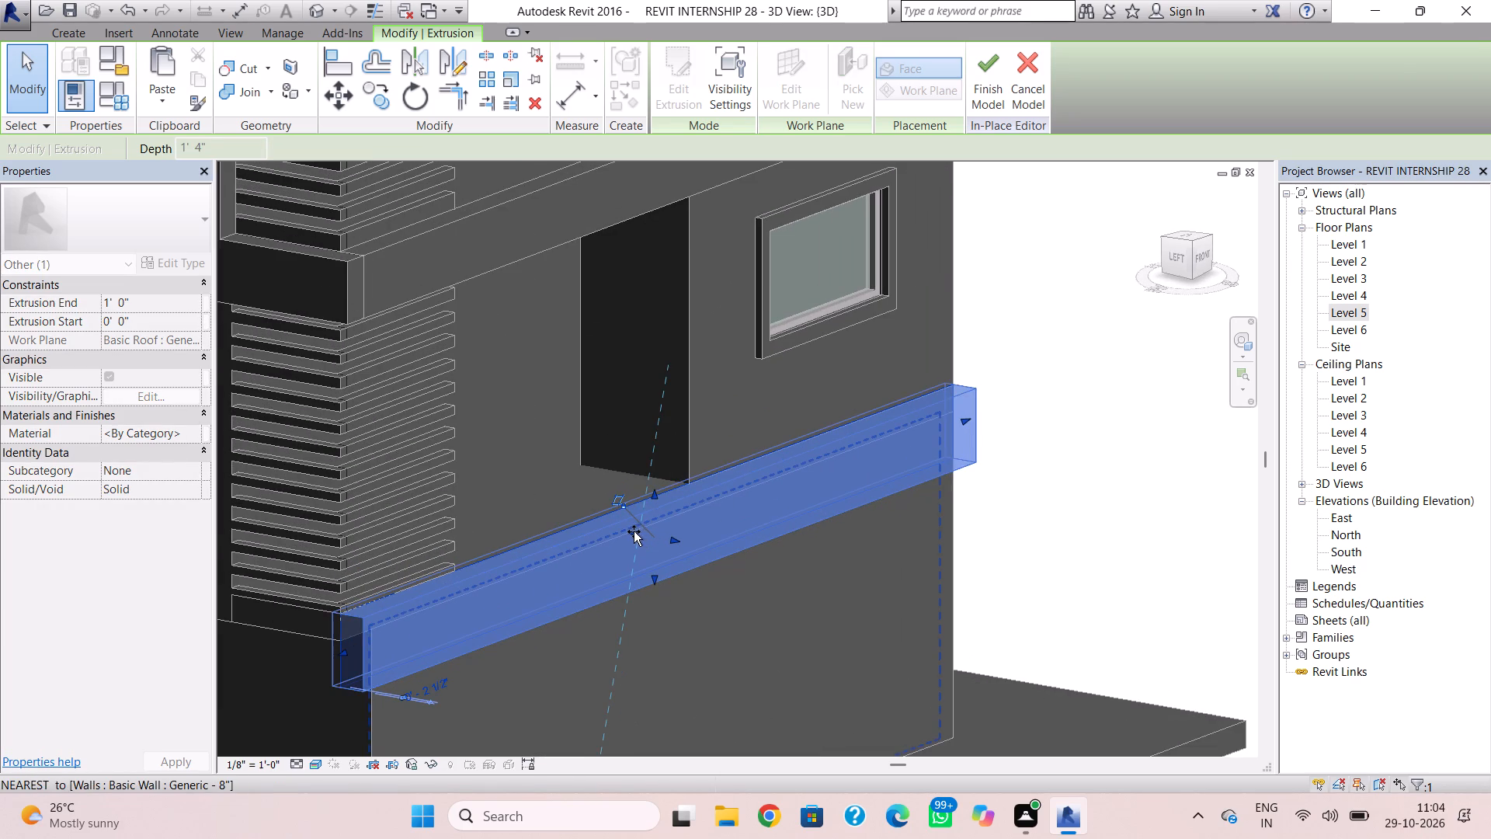
drag(634, 531, 632, 531)
drag(674, 534, 654, 528)
click(777, 627)
click(649, 562)
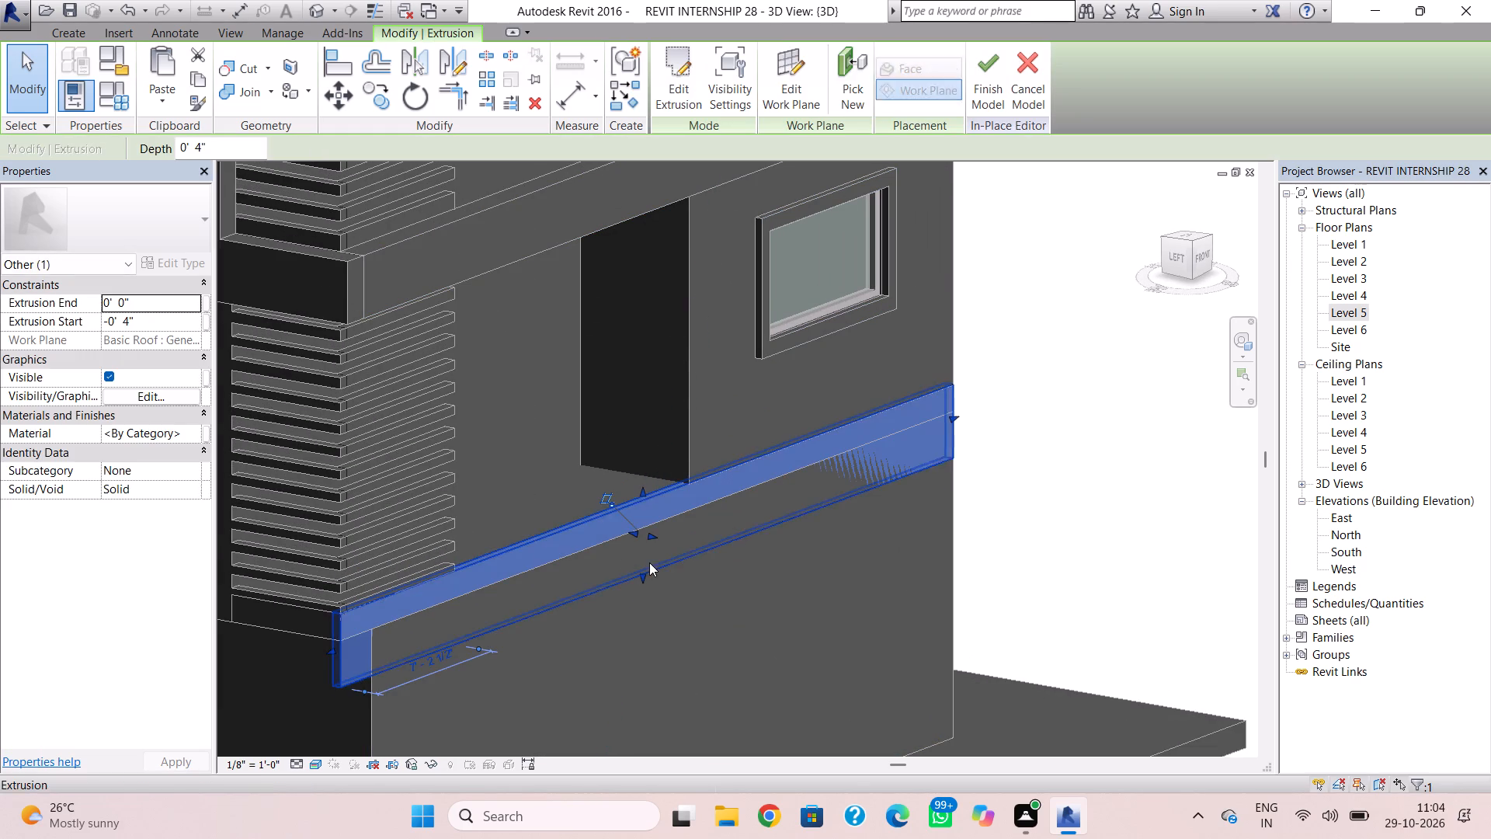
drag(652, 538, 663, 544)
click(732, 598)
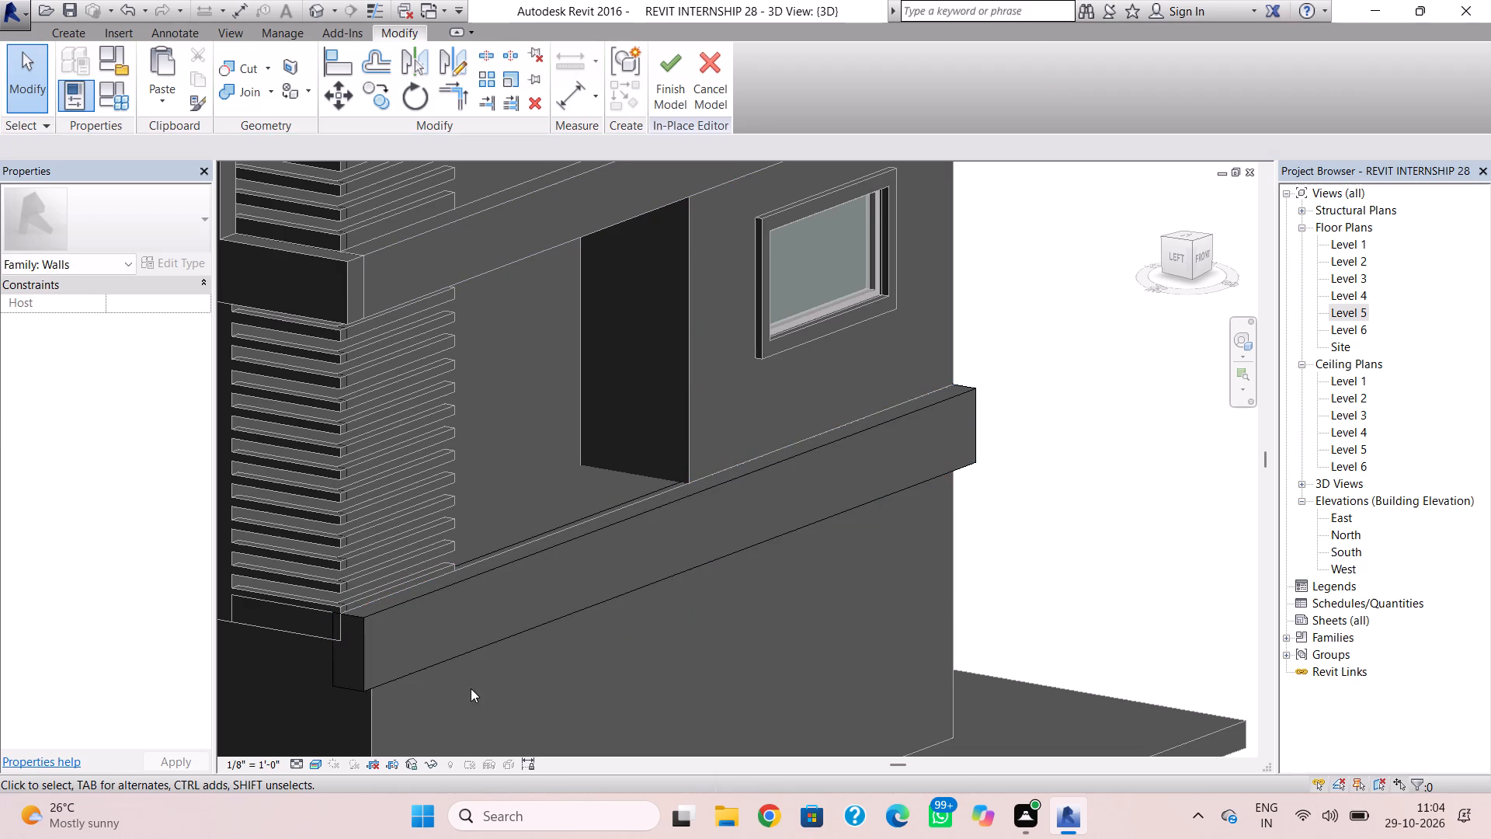
Set the work plane by picking the left facade's slab edge face directly above the ground-floor wall.
middle_drag(471, 688, 616, 584)
scroll(664, 580, down, 5)
shift+right_drag(421, 632, 536, 628)
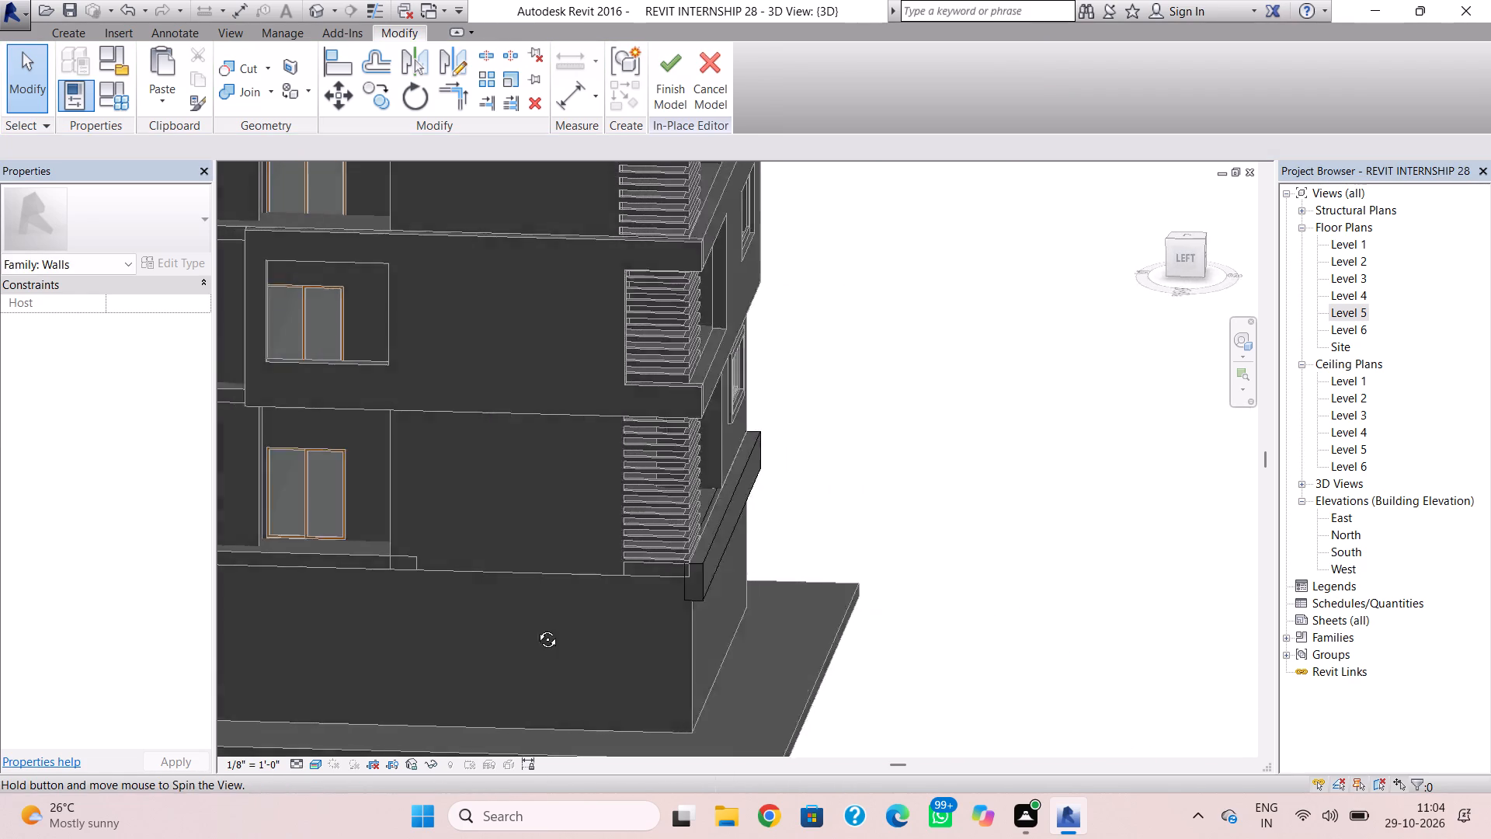
shift+right_drag(536, 628, 544, 625)
scroll(546, 623, down, 1)
middle_drag(546, 623, 722, 532)
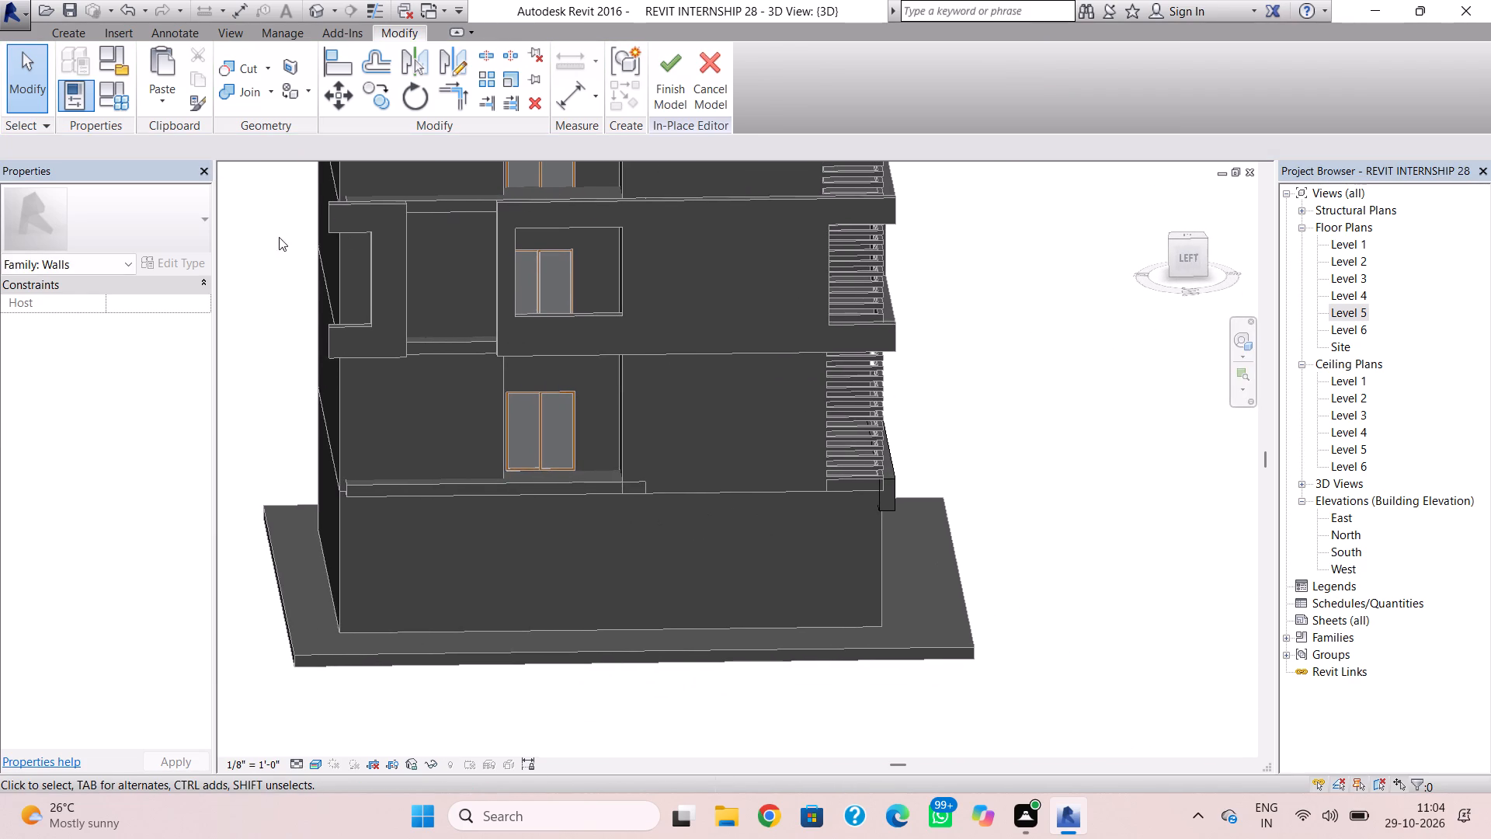
click(67, 34)
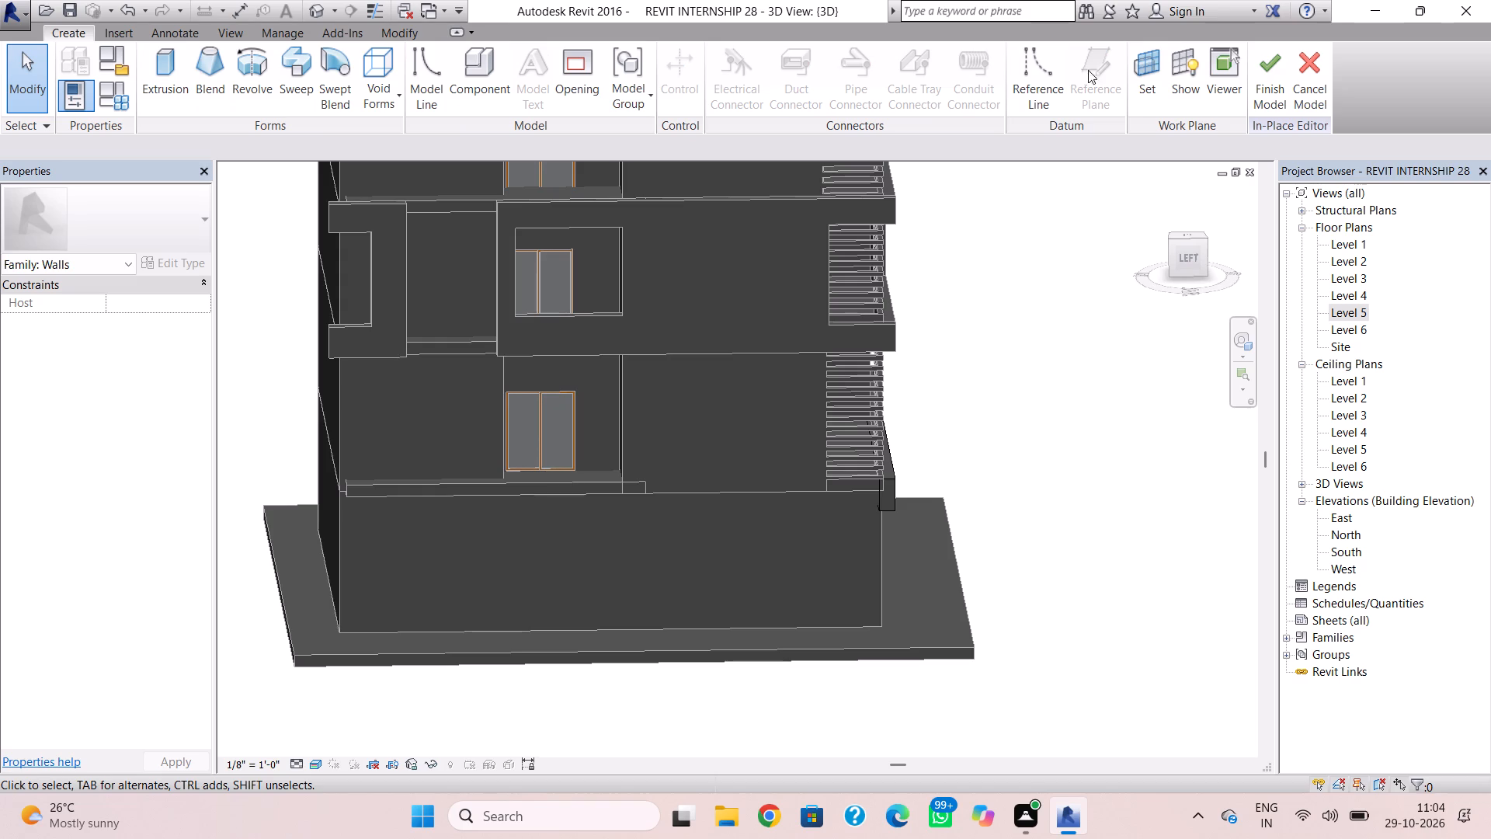
click(1146, 69)
click(697, 448)
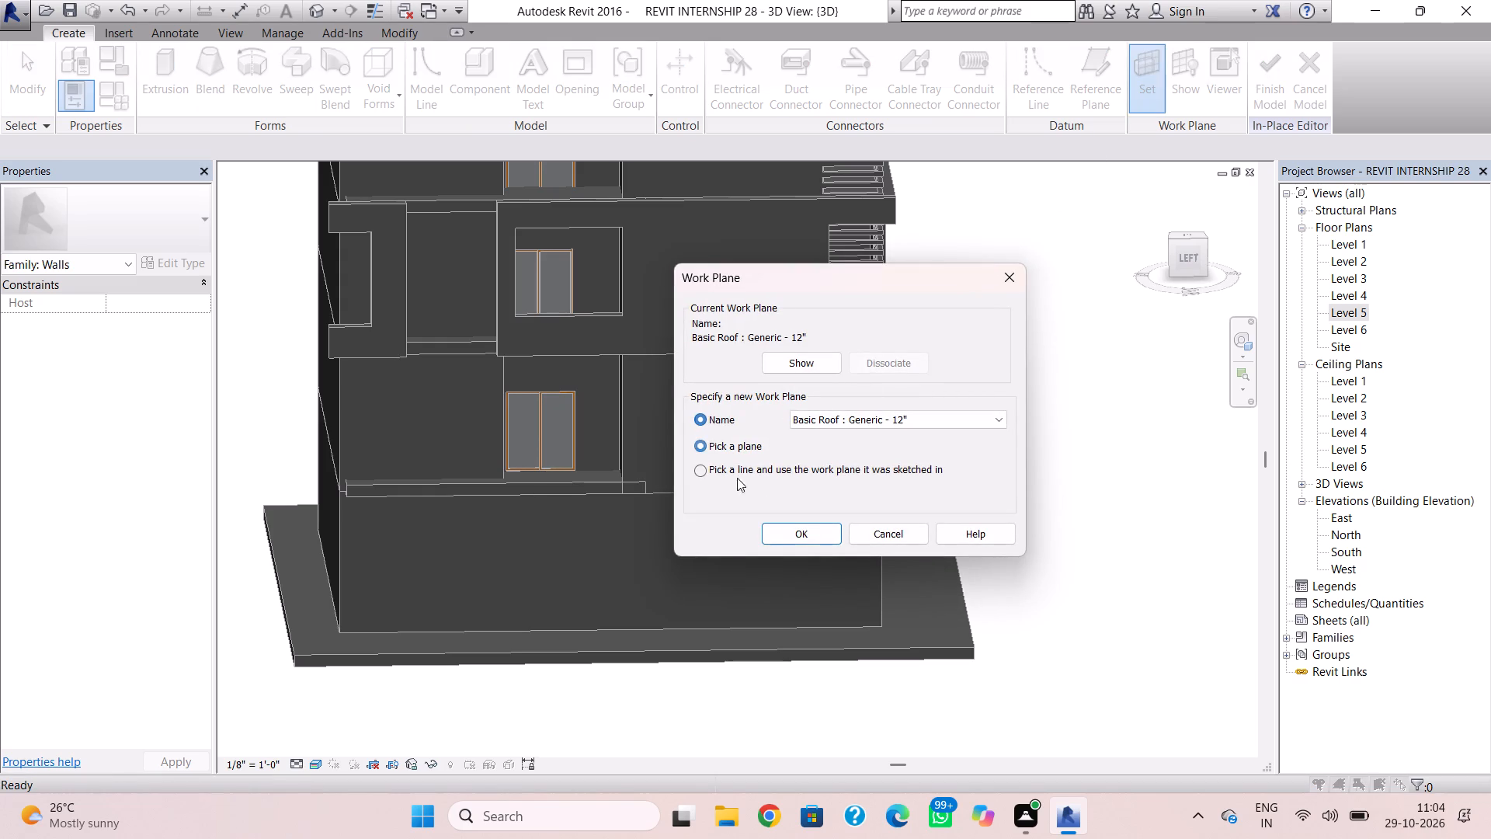
click(805, 533)
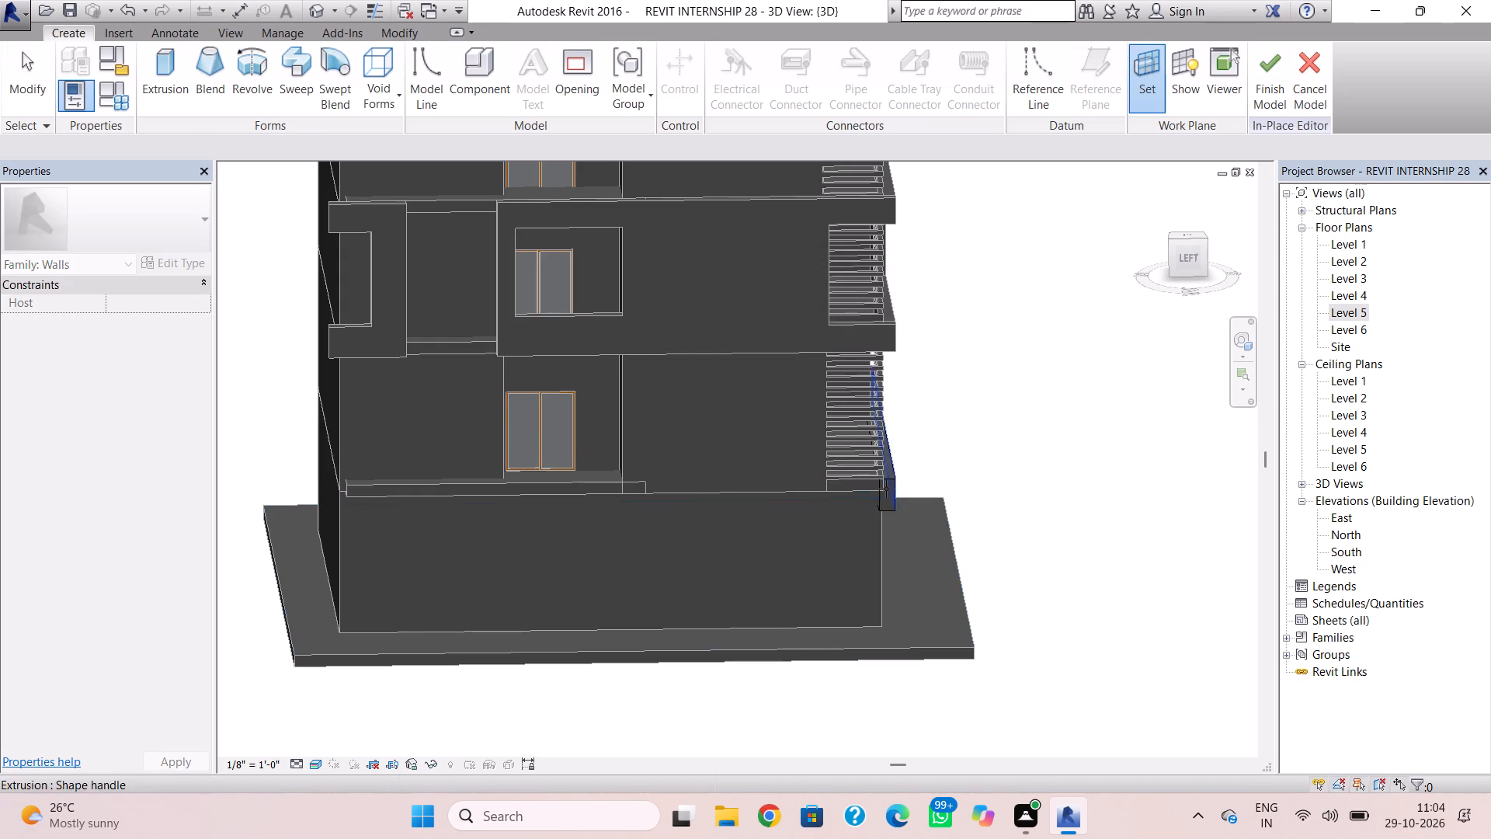
shift+right_drag(572, 590, 652, 607)
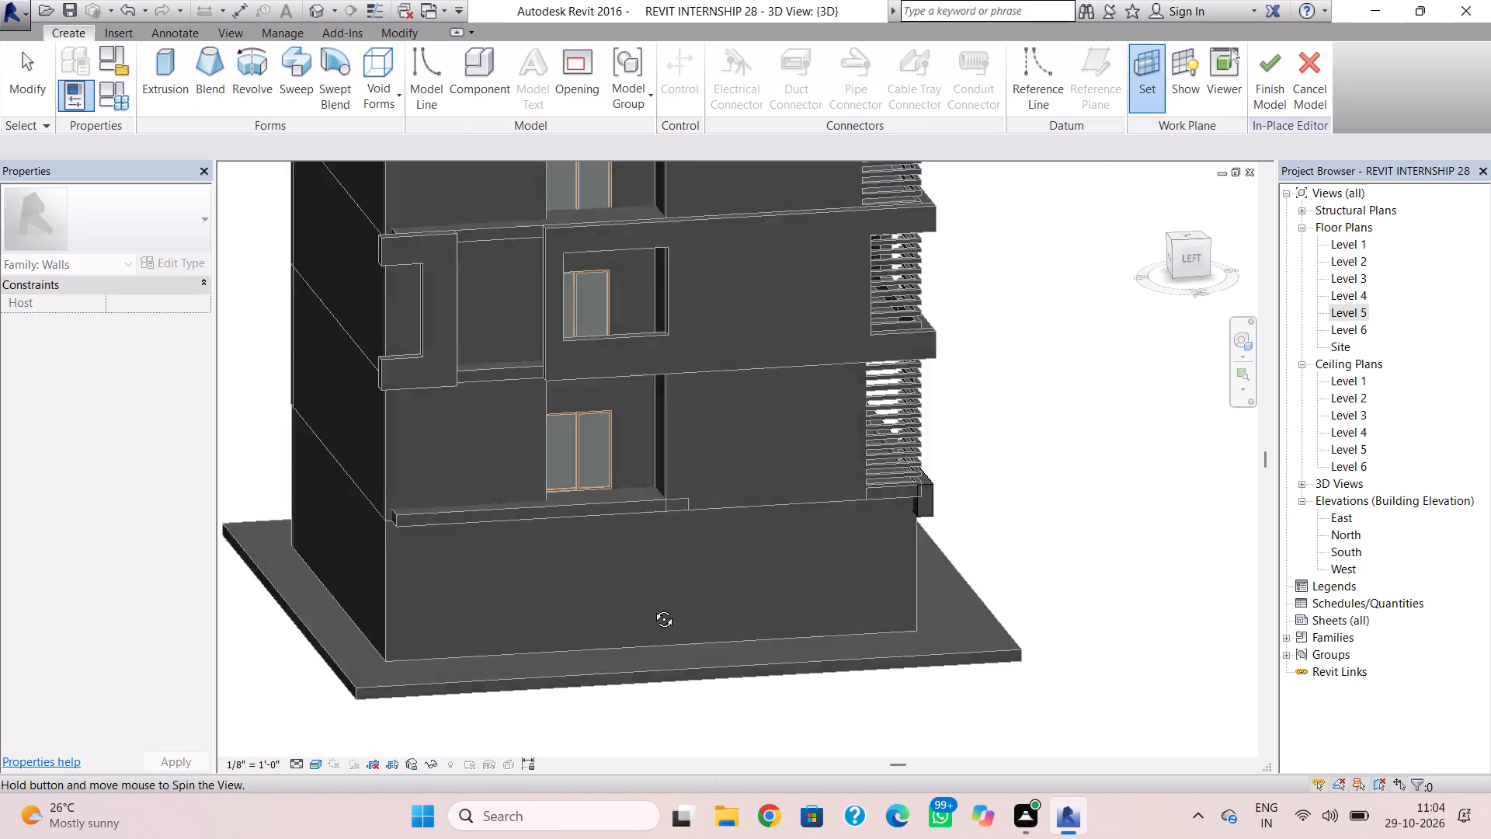
shift+right_drag(652, 607, 720, 576)
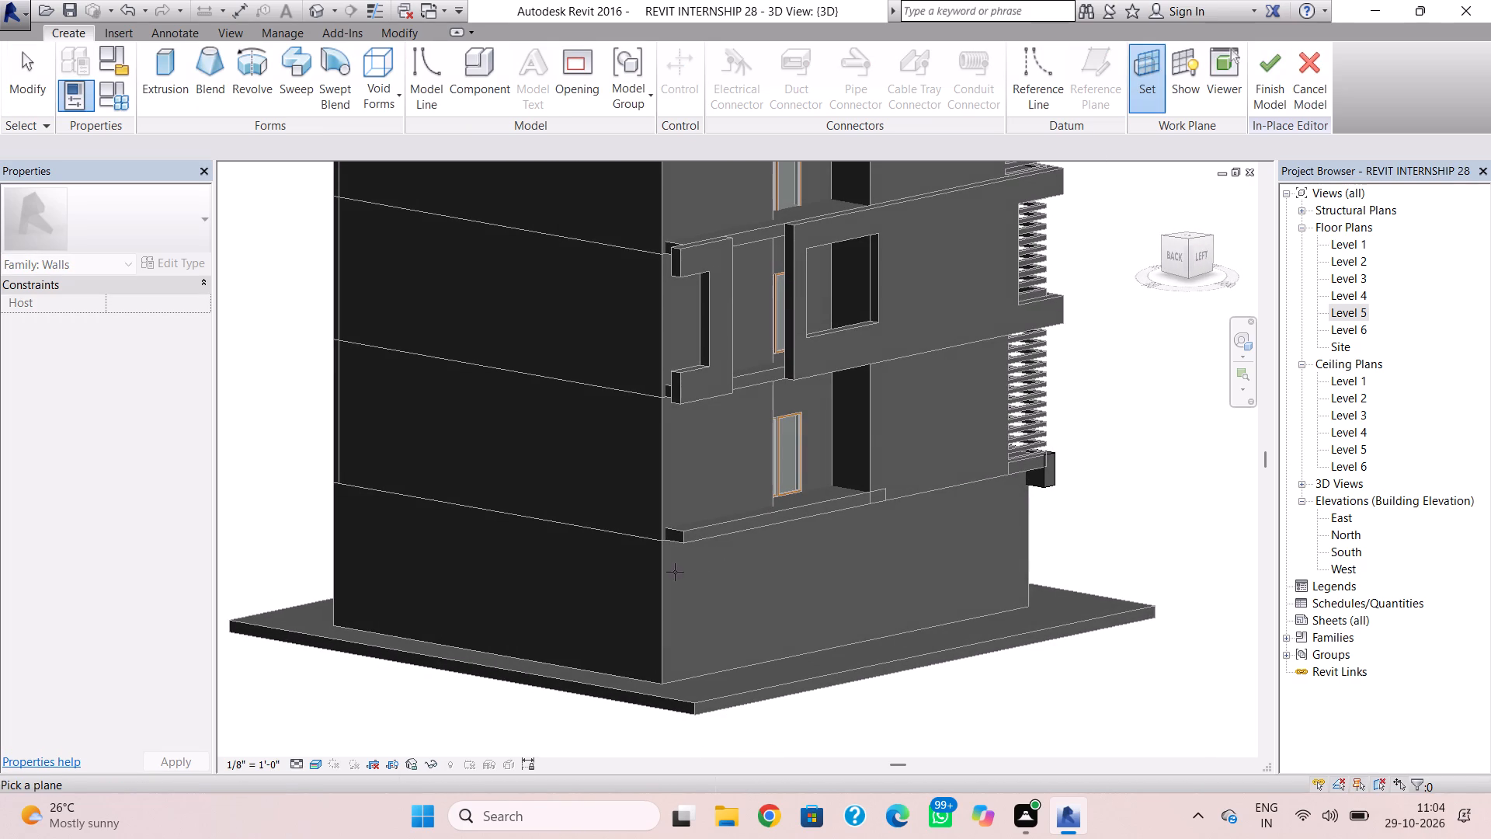
click(697, 535)
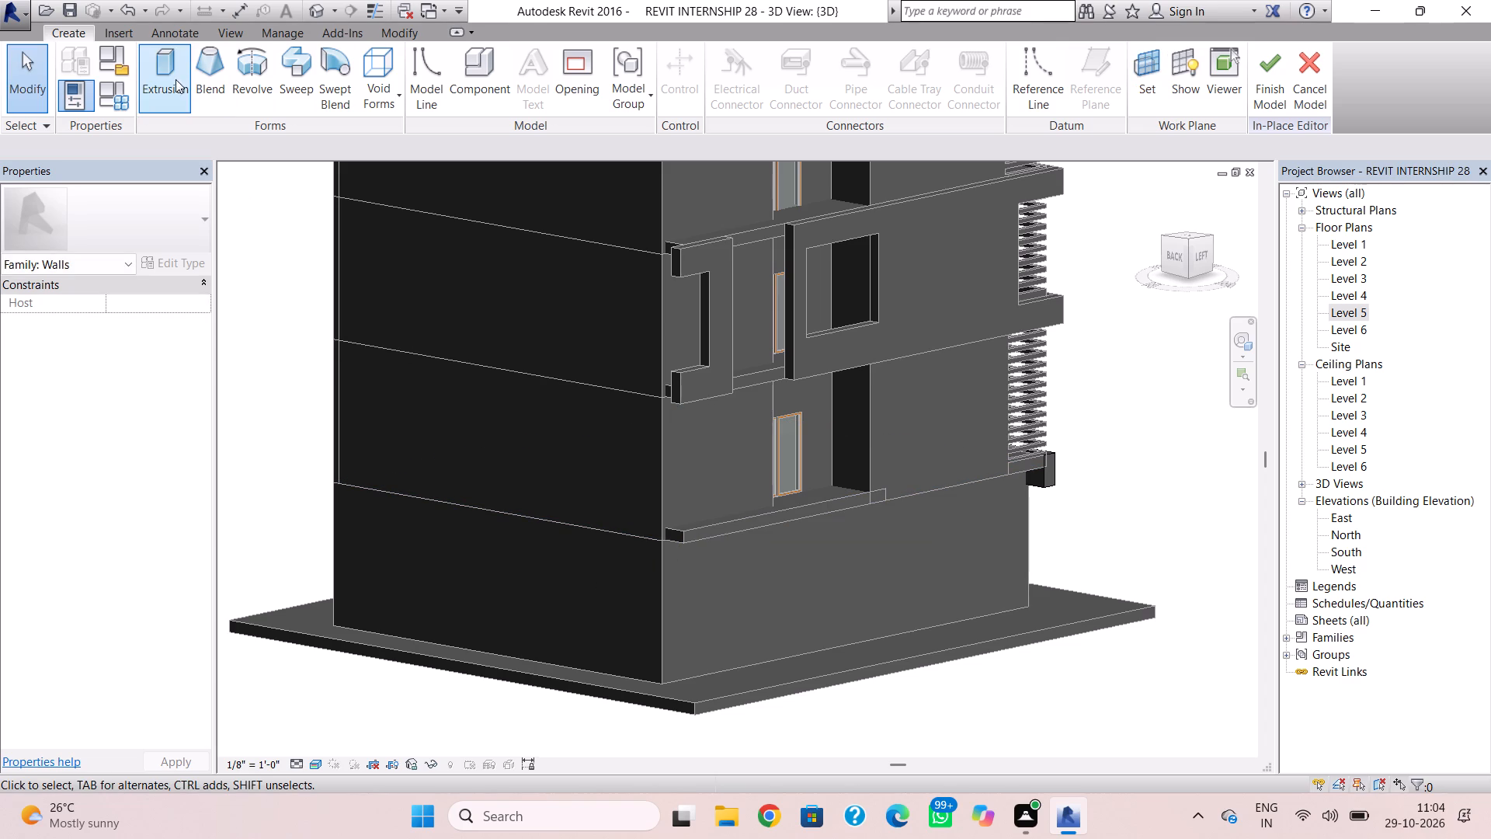
Sketch an extrusion rectangle 45' 8" long on the left facade, from the front band's outer corner to the wall's rear corner.
click(171, 77)
click(731, 53)
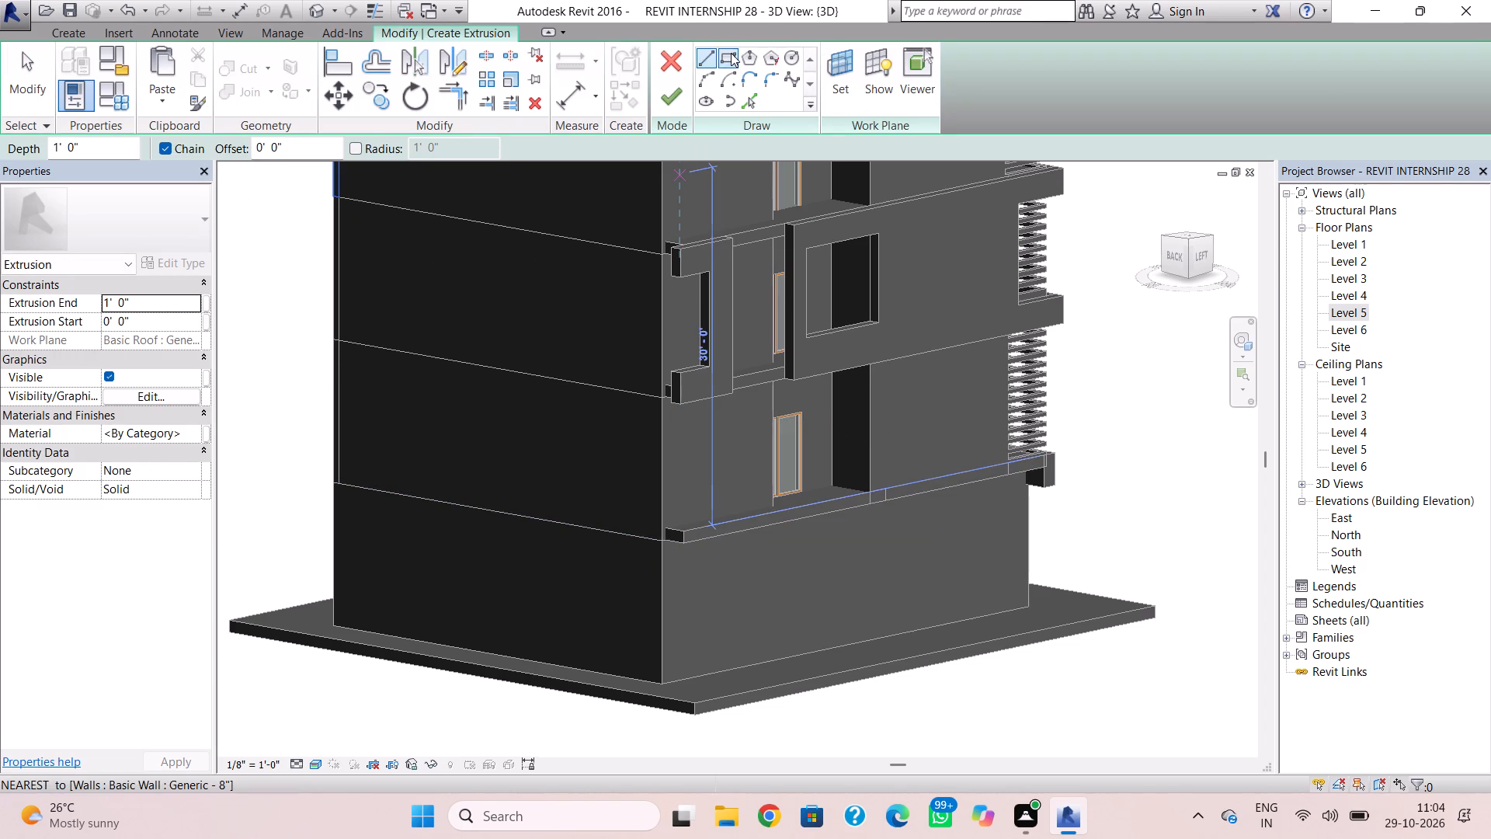
shift+right_drag(950, 479, 795, 419)
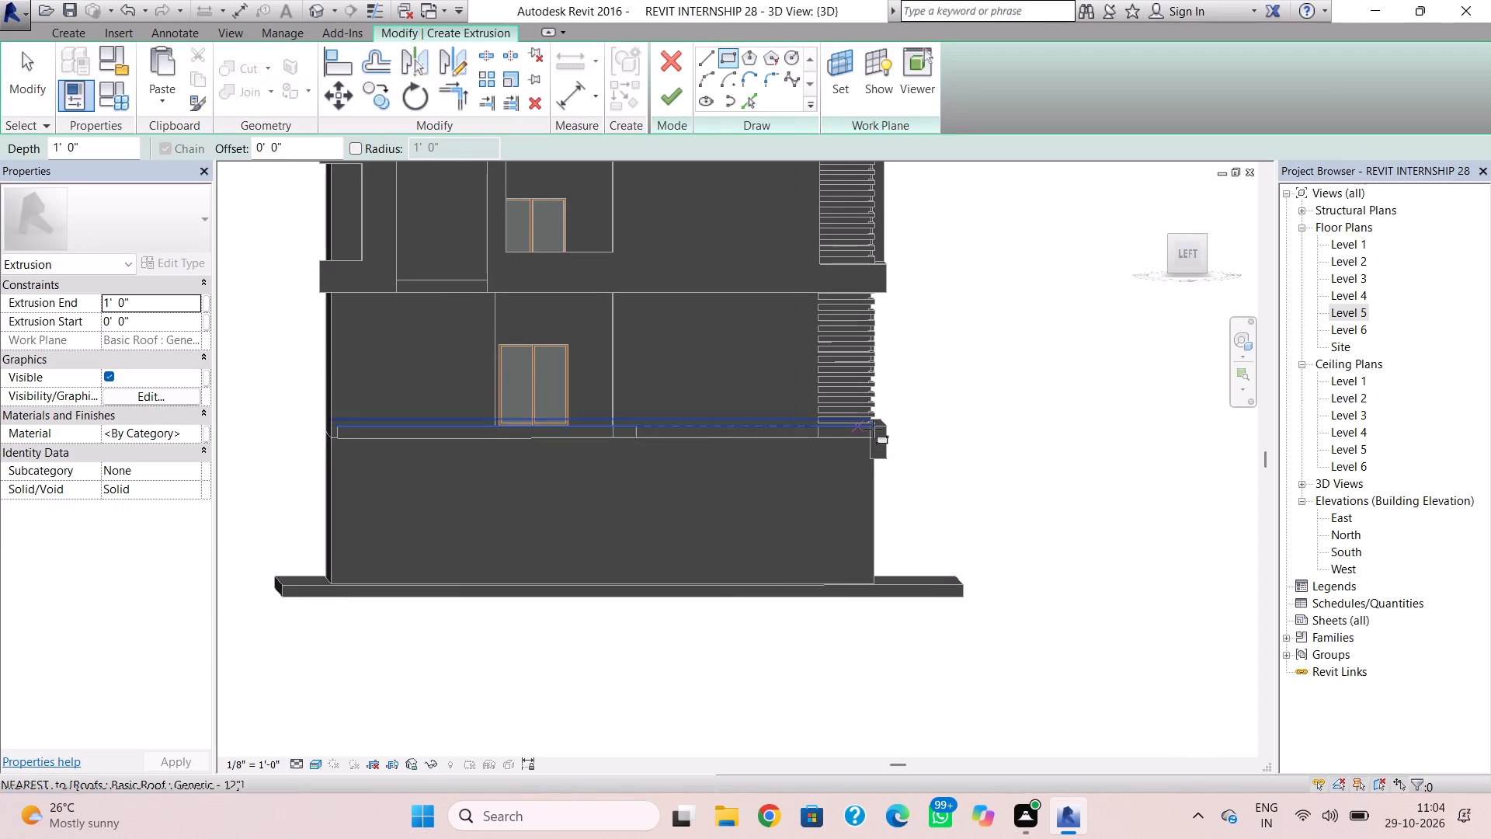
click(886, 426)
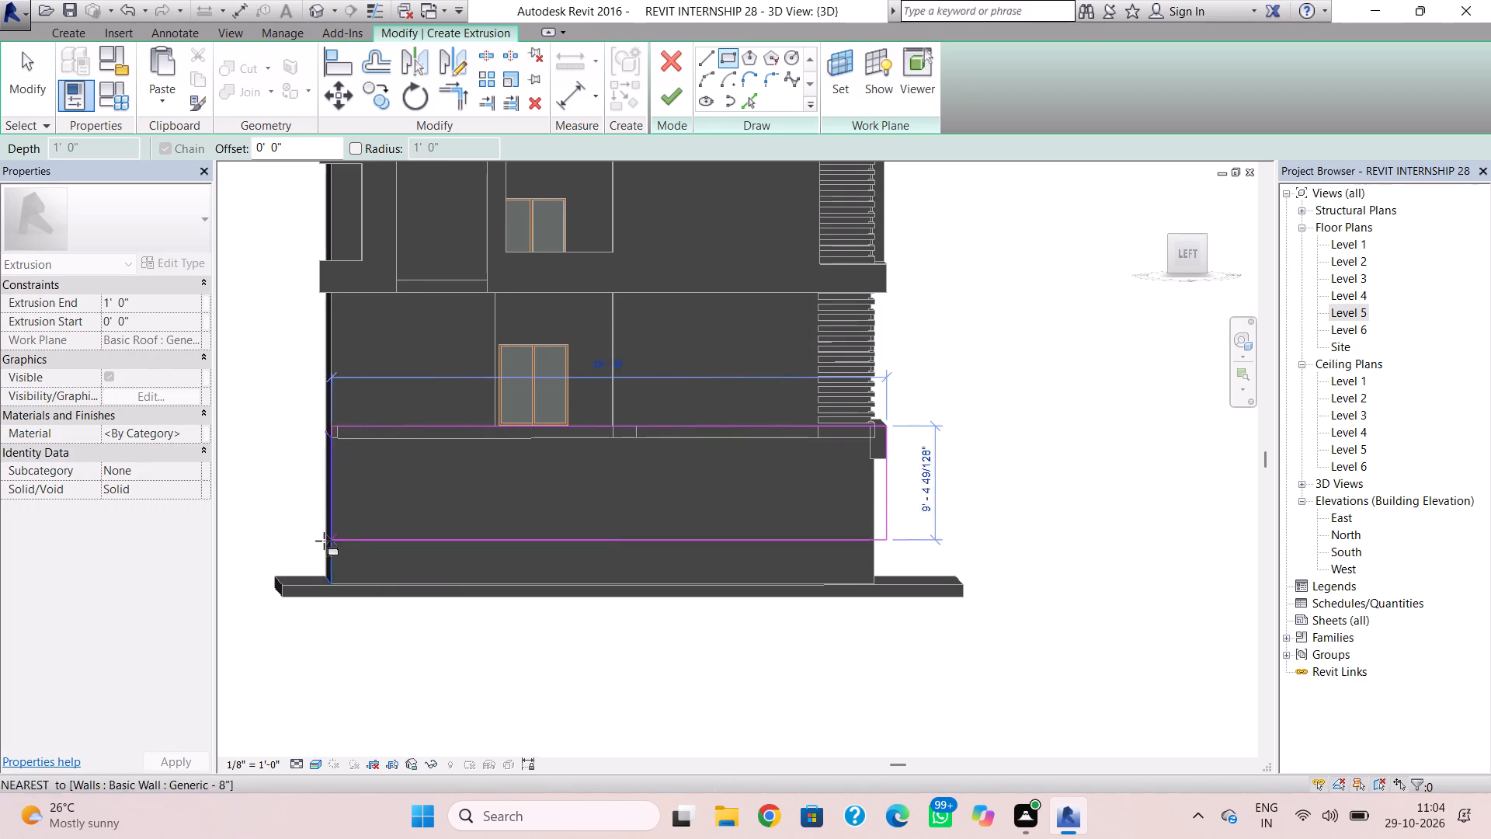
scroll(319, 496, up, 5)
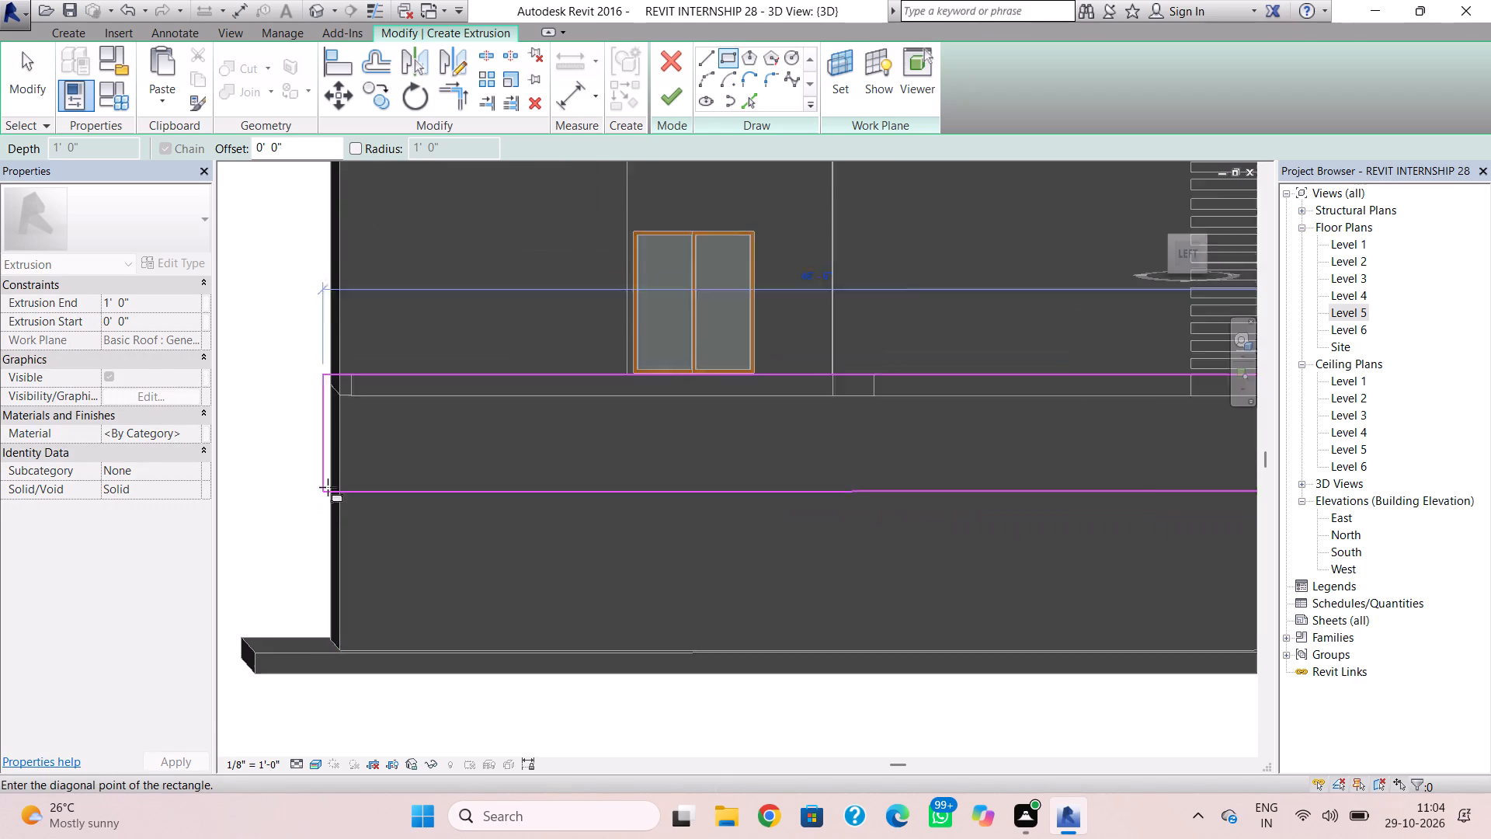
scroll(328, 487, up, 1)
click(346, 483)
scroll(637, 508, down, 1)
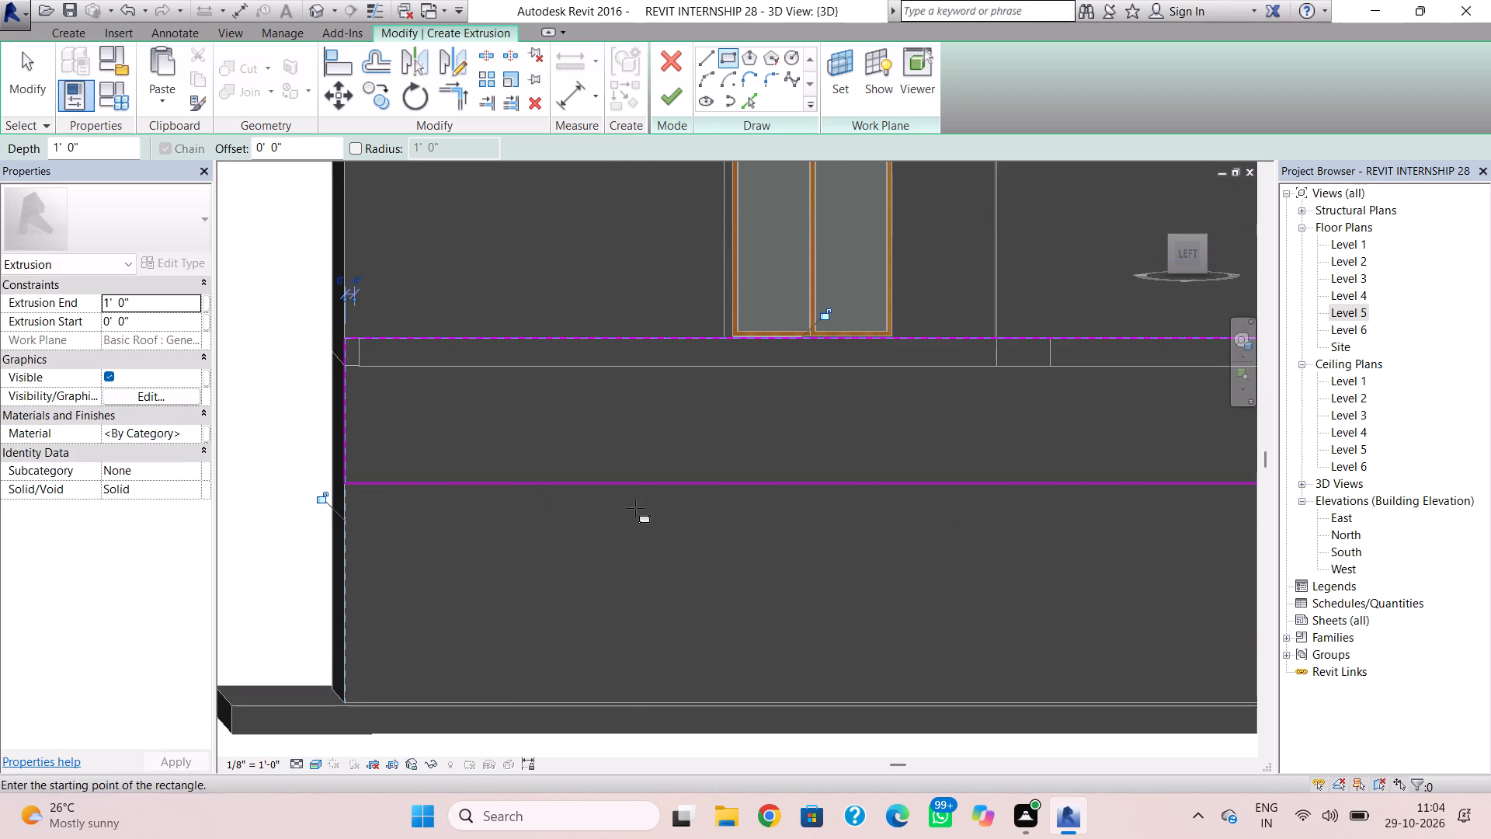
scroll(635, 508, down, 2)
middle_drag(603, 507, 360, 524)
key(Escape)
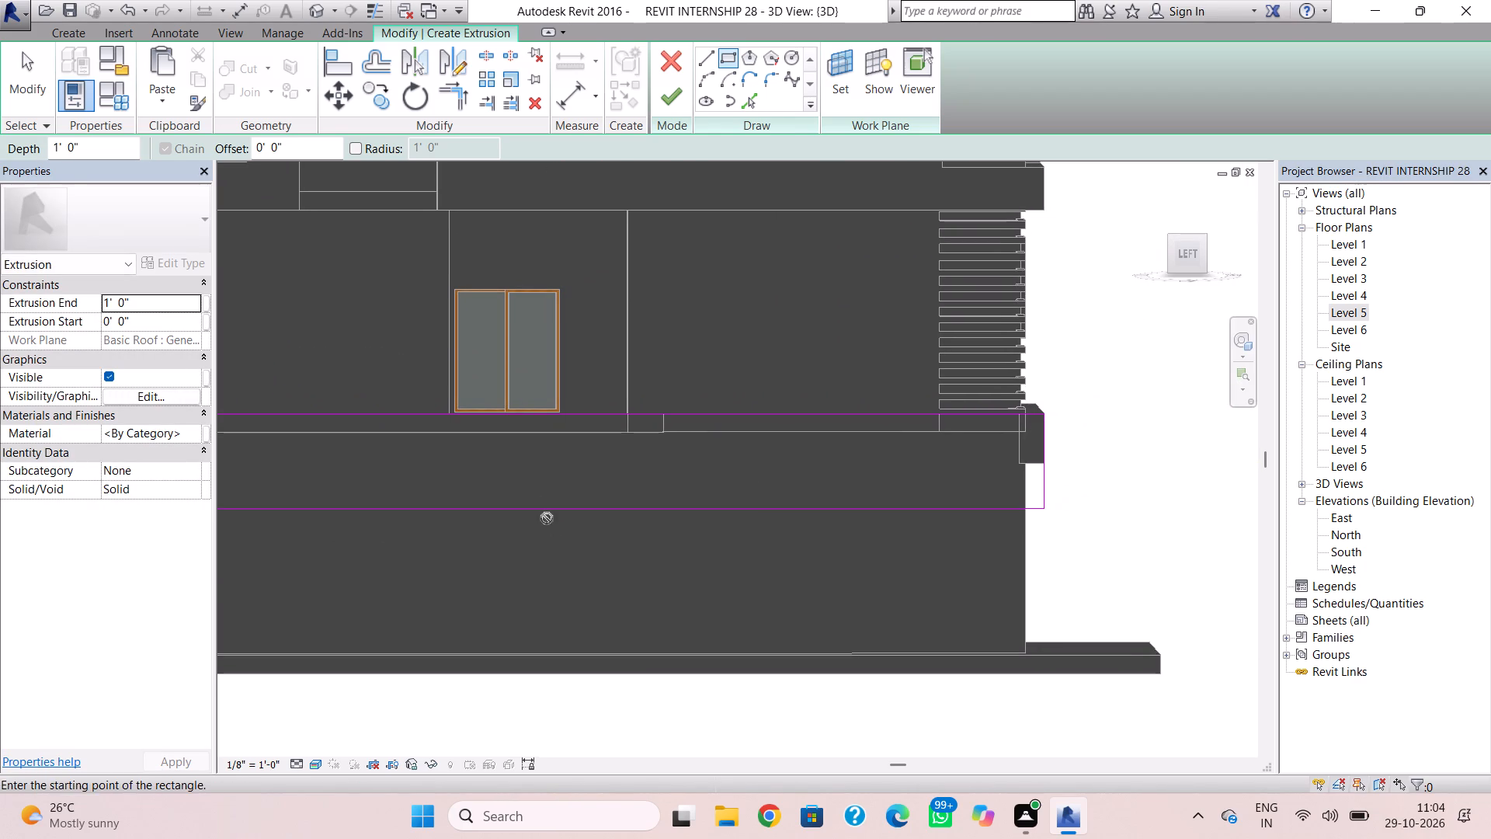
click(547, 518)
key(Escape)
key(Escape)
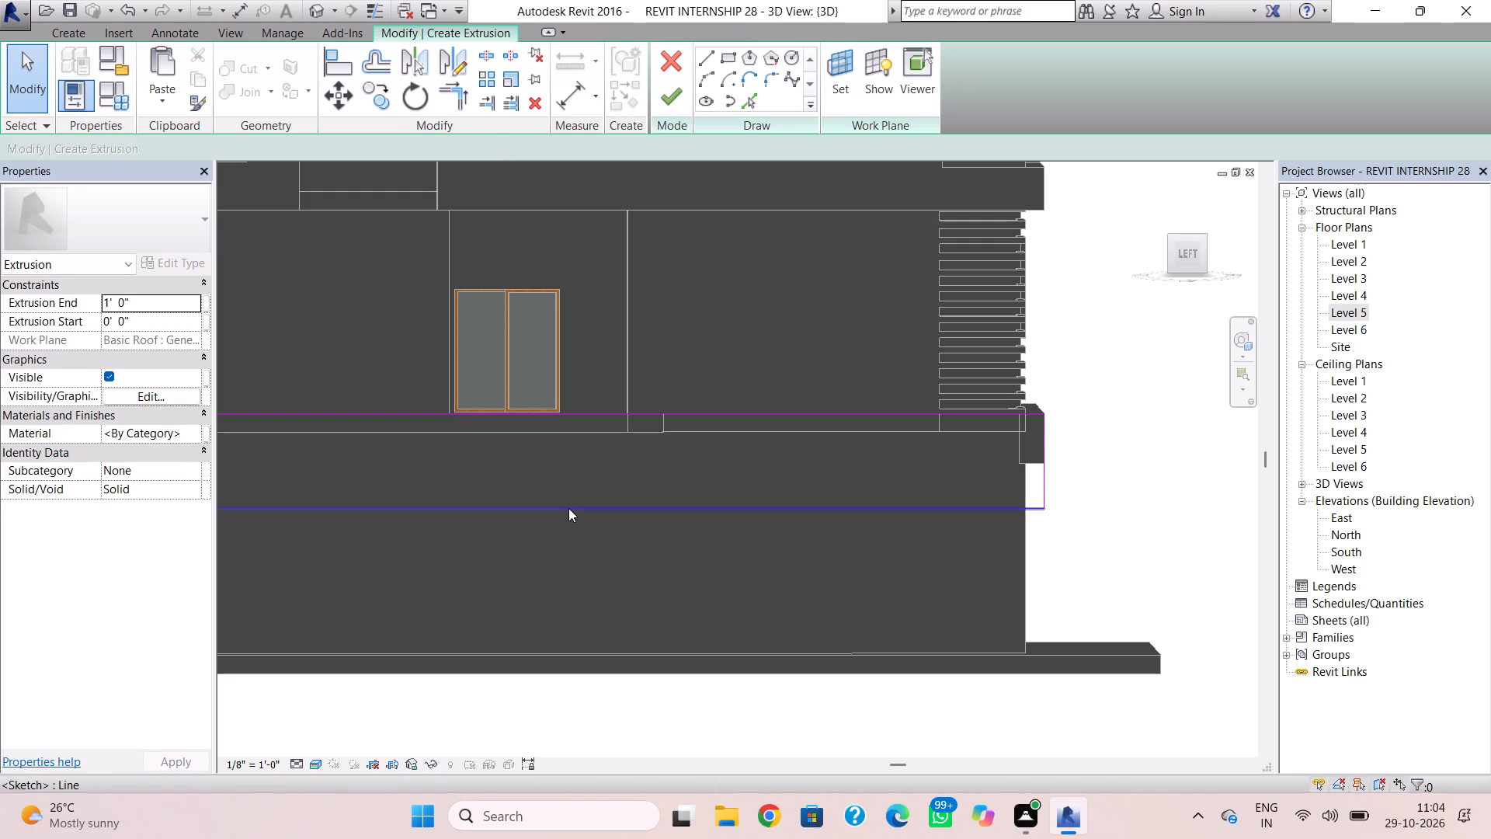
Move the rectangle's bottom line up level with the front band's underside and finish the extrusion with a 1' 0" depth.
click(568, 508)
key(Up)
key(Up)
key(Up)
key(Up)
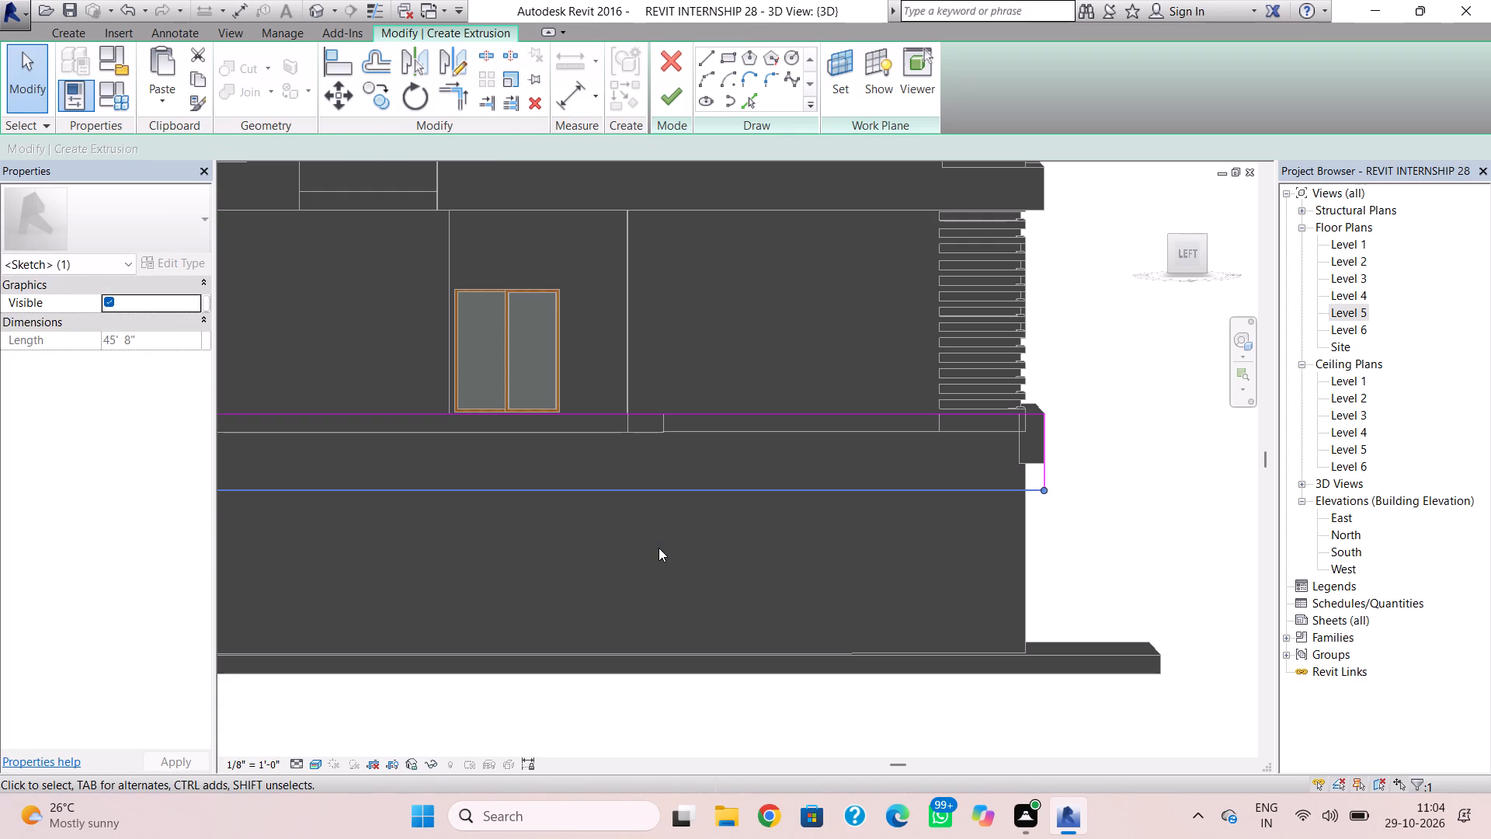
key(Up)
key(Up)
key(Up)
key(Up)
key(Up)
key(Up)
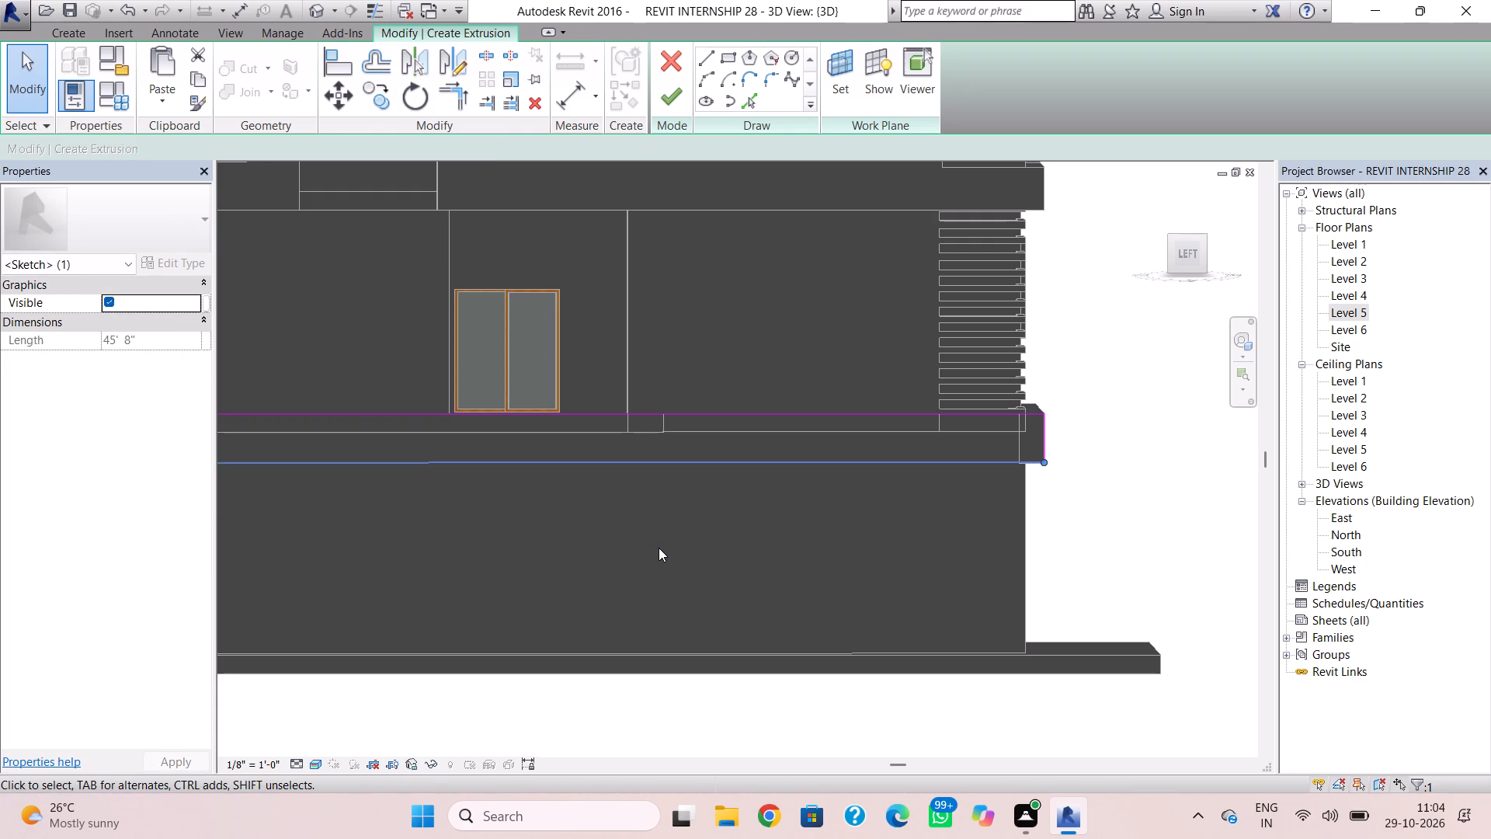
scroll(1069, 506, up, 7)
key(Down)
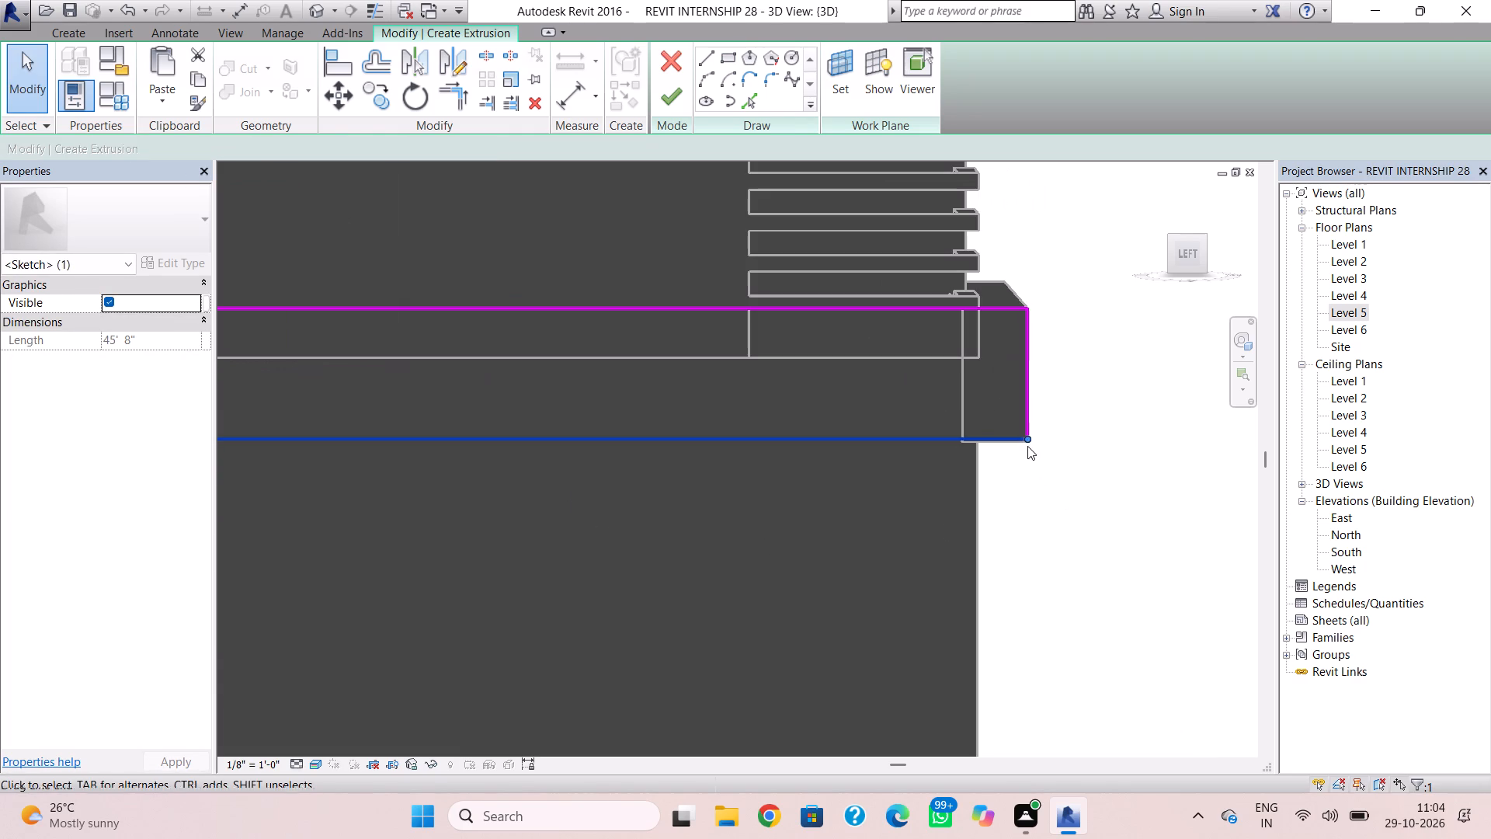
click(675, 98)
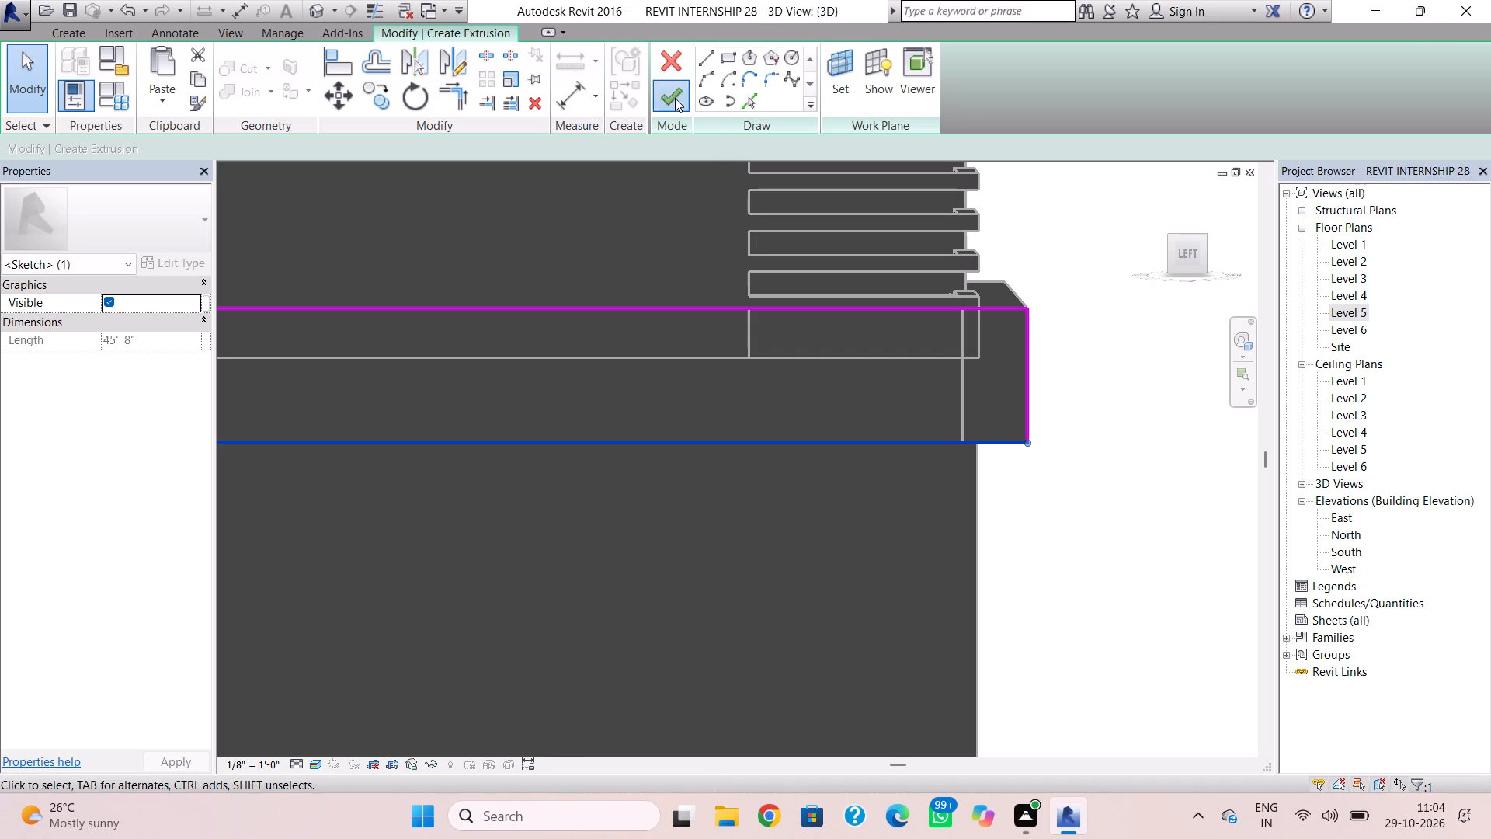
Finish the in-place wall model that holds the front and left slab-edge bands.
scroll(1110, 404, down, 3)
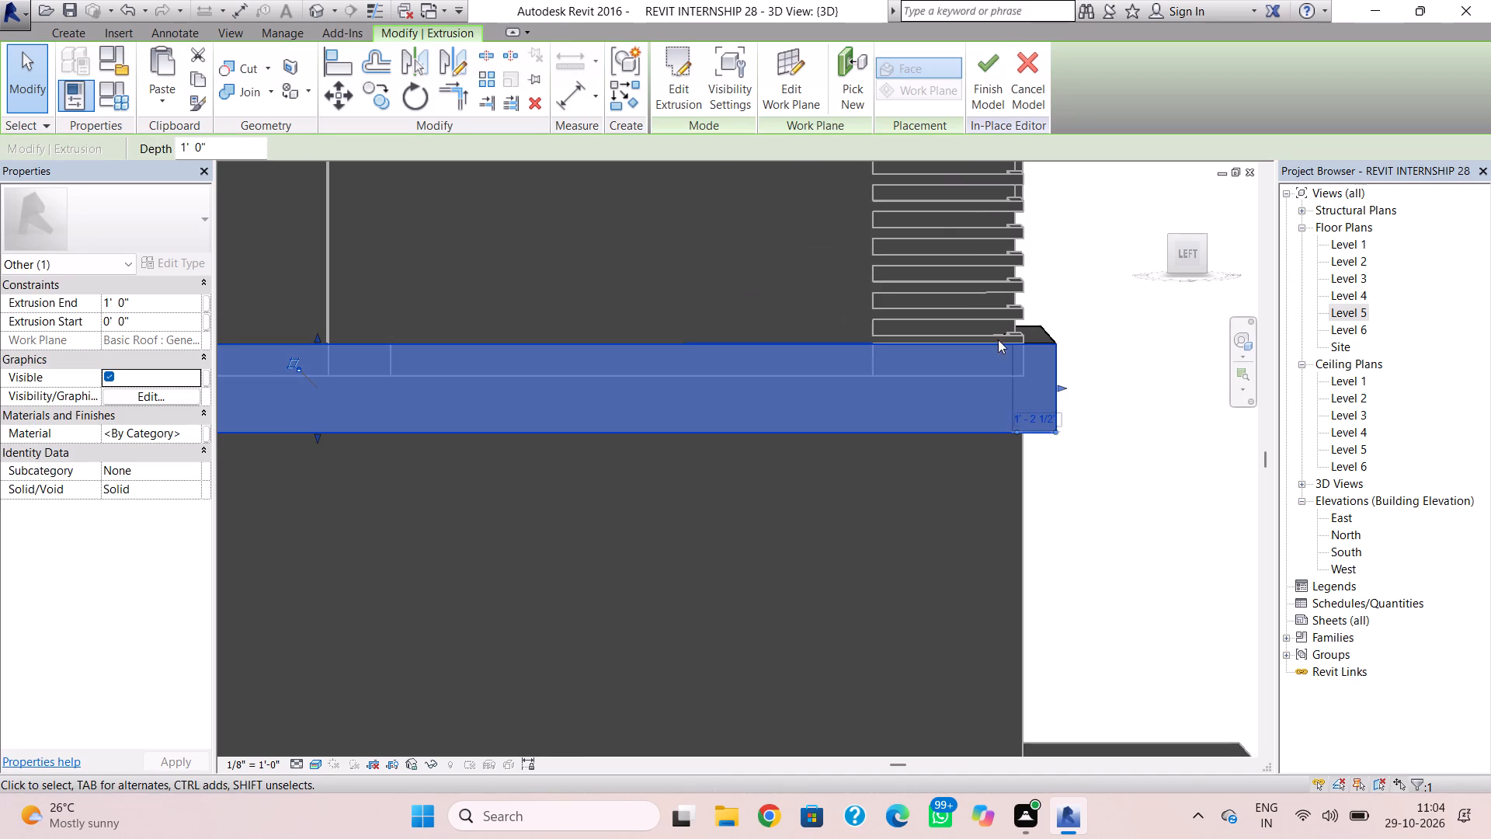
click(976, 67)
Pull the left band's outer face slightly inward toward the wall with its shape handle.
scroll(722, 404, down, 2)
middle_drag(722, 404, 889, 425)
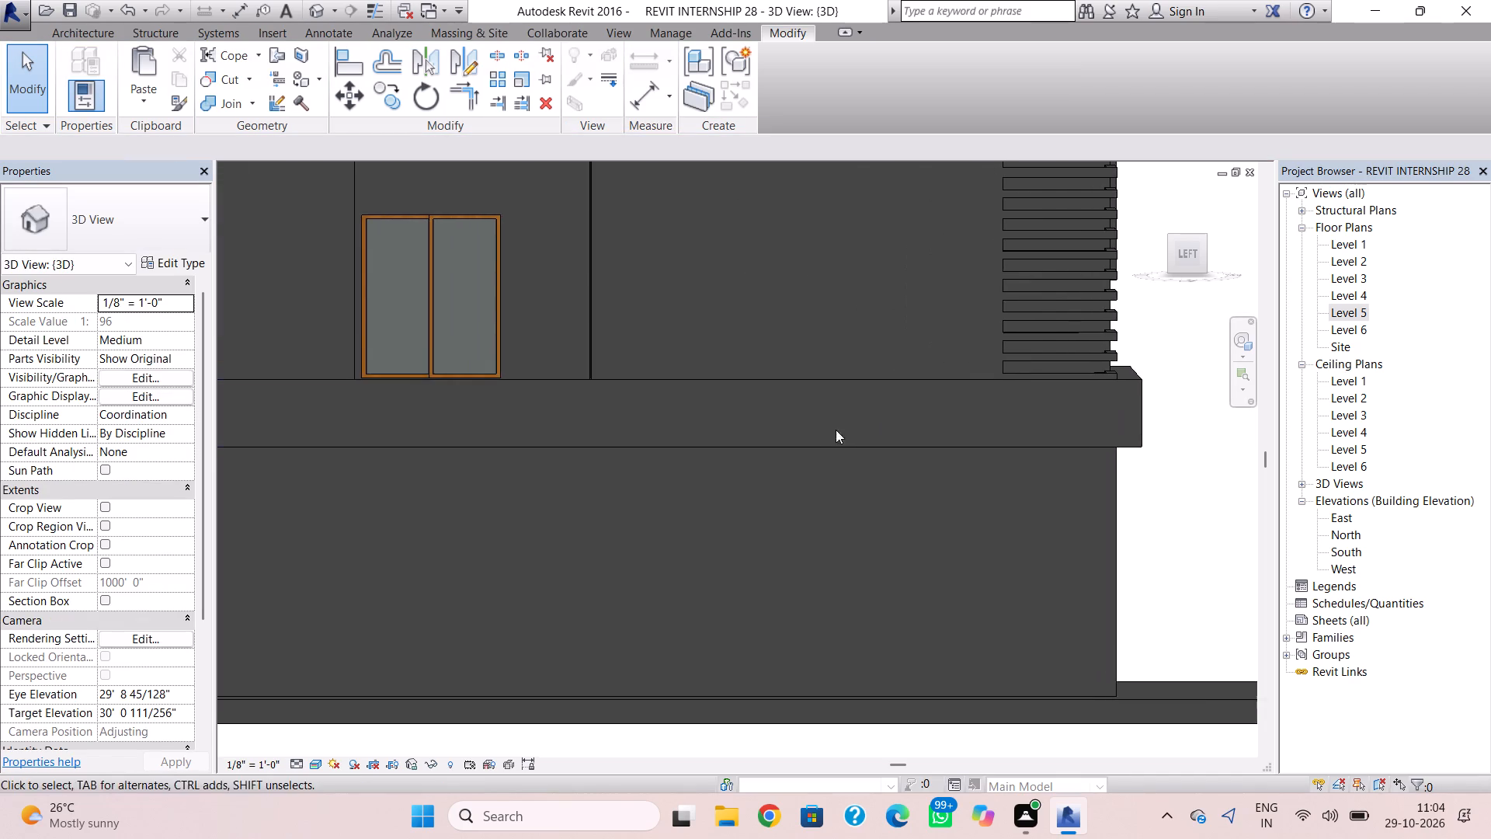
scroll(749, 450, down, 3)
shift+right_drag(587, 488, 745, 554)
scroll(855, 587, up, 5)
click(853, 570)
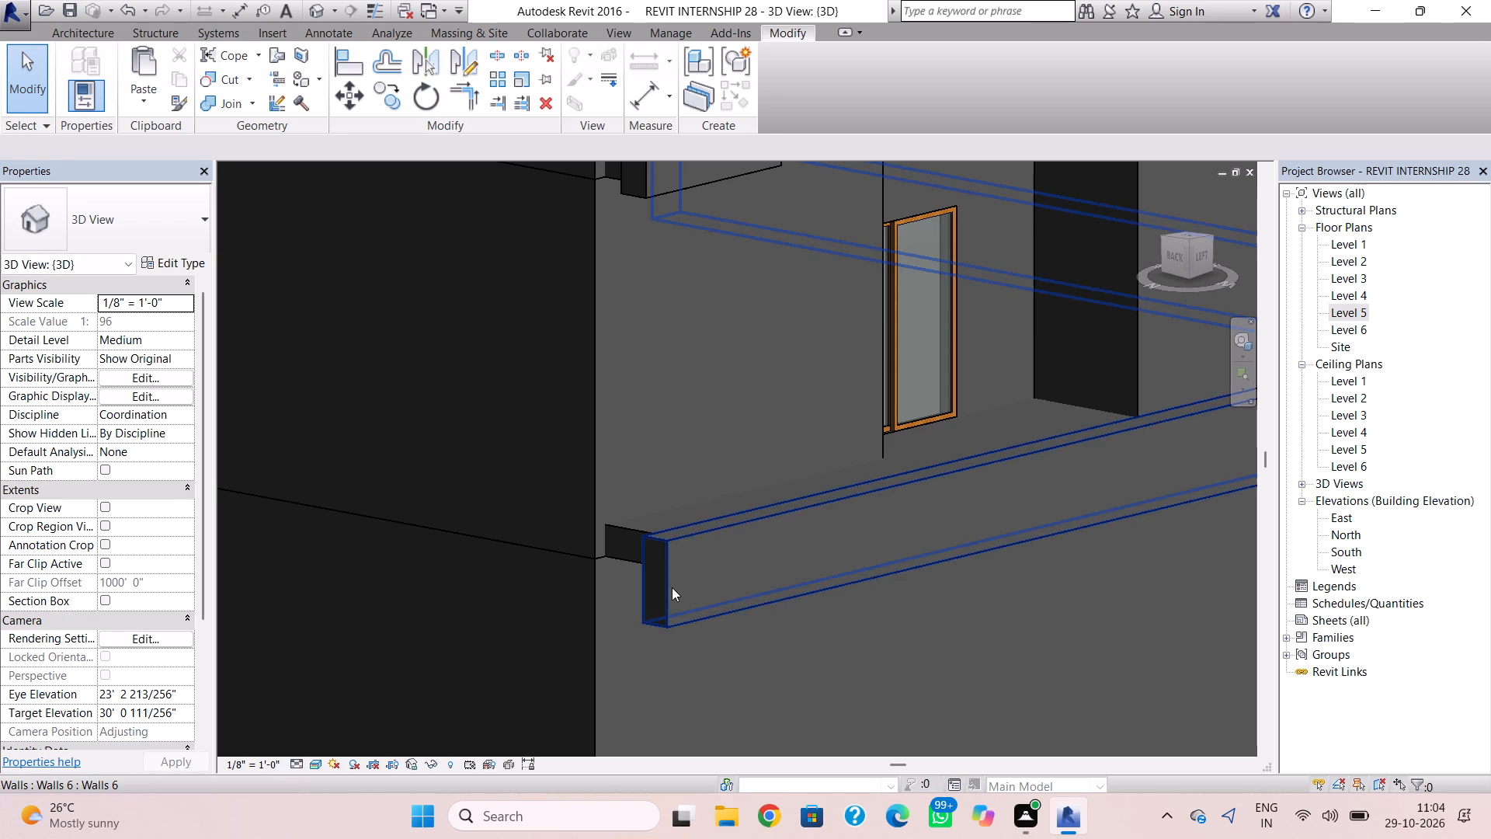
click(672, 587)
middle_drag(880, 568, 600, 581)
scroll(802, 521, up, 2)
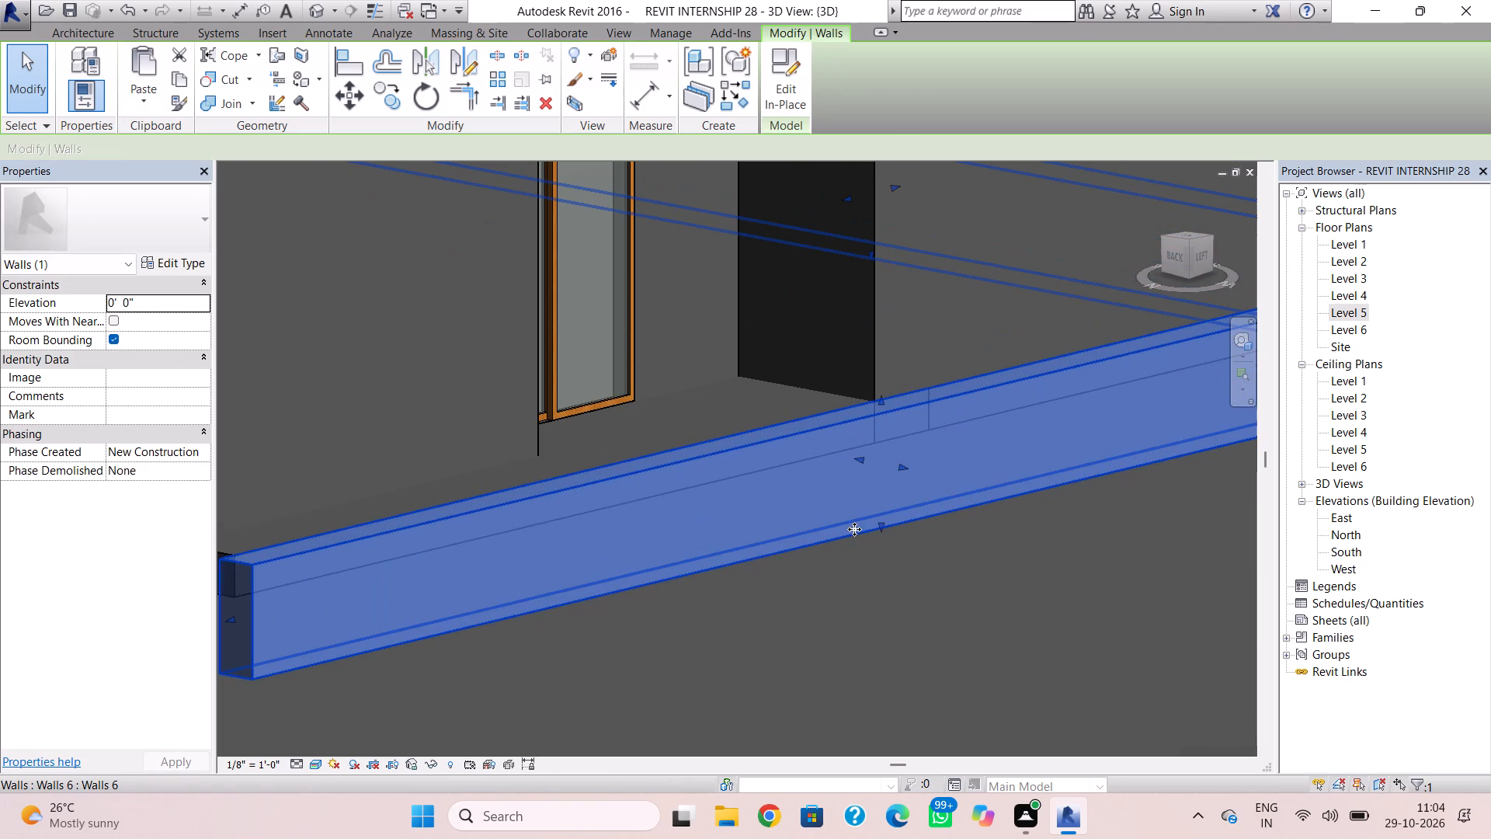
scroll(869, 472, up, 1)
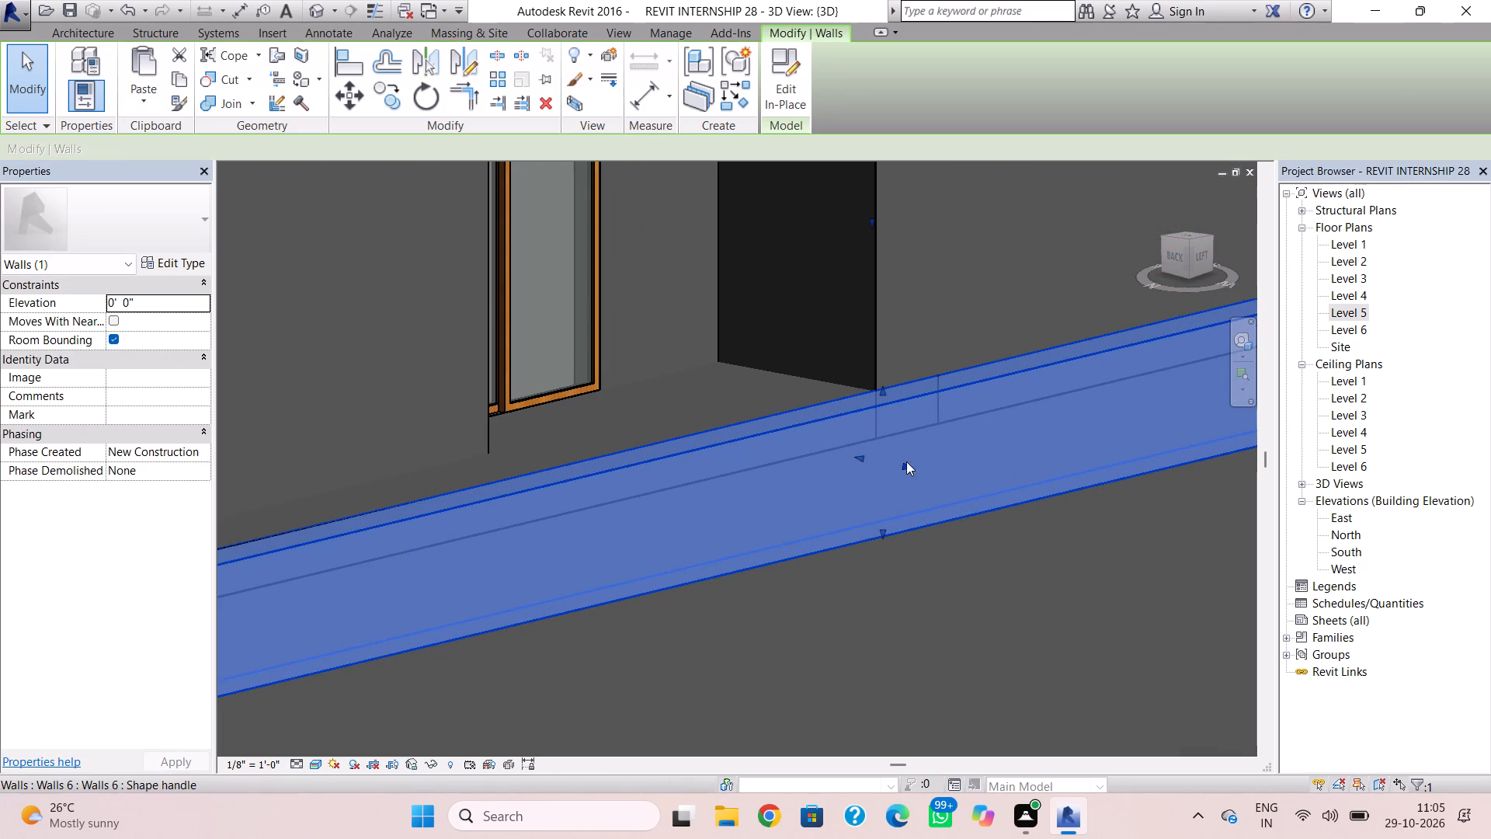
drag(906, 461, 888, 450)
click(958, 566)
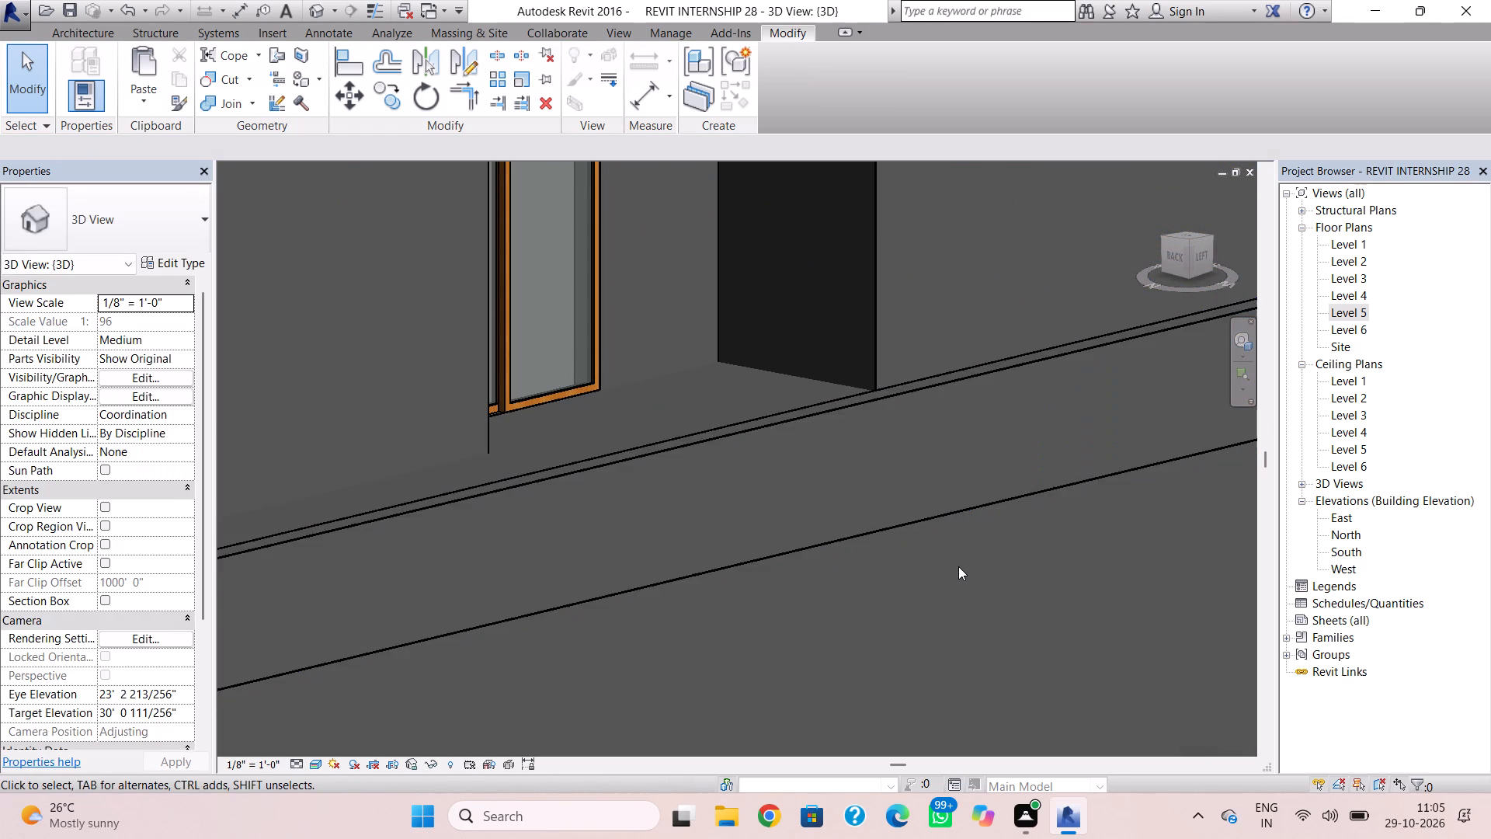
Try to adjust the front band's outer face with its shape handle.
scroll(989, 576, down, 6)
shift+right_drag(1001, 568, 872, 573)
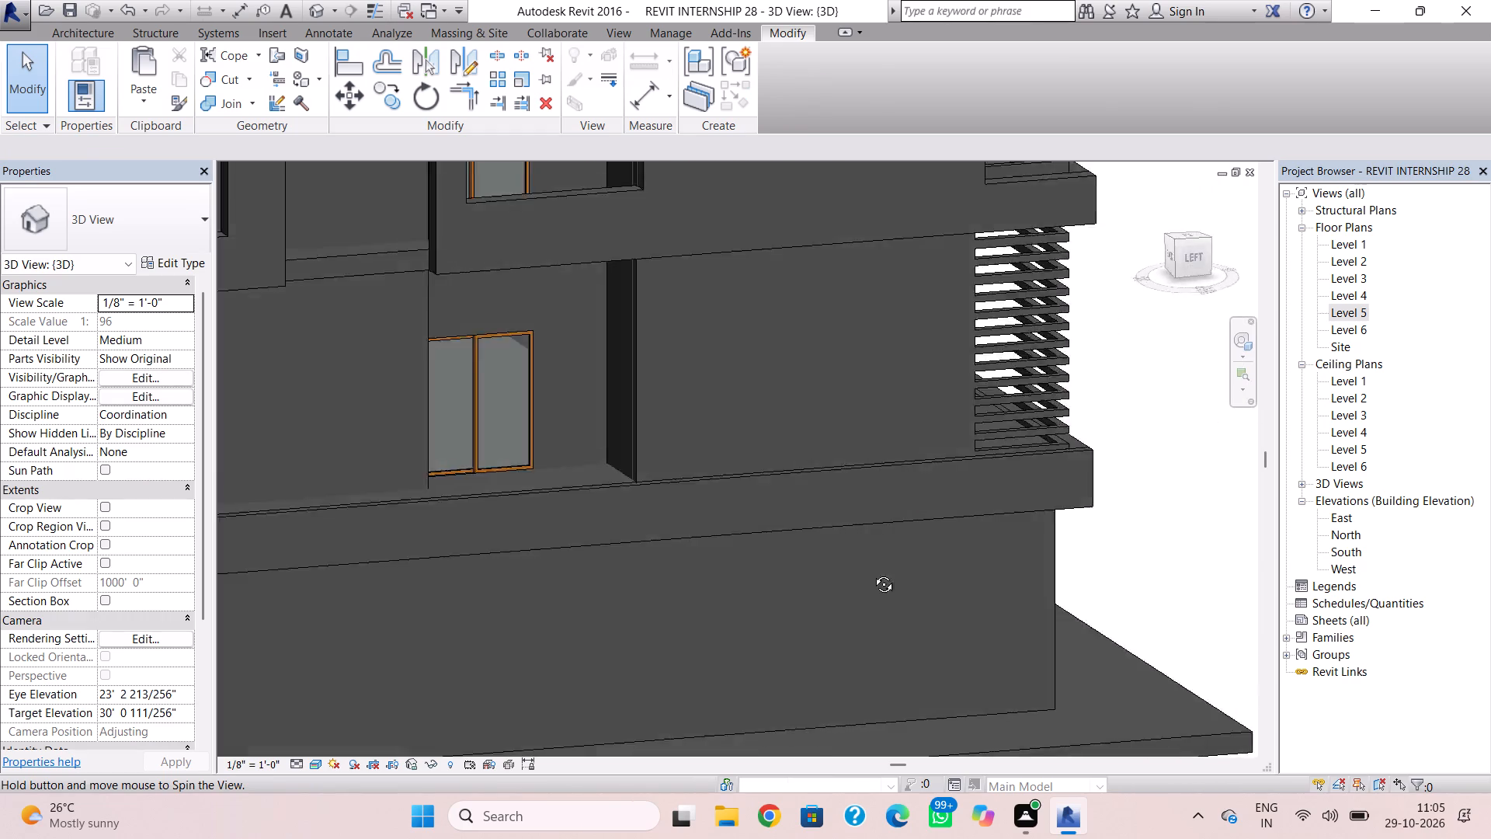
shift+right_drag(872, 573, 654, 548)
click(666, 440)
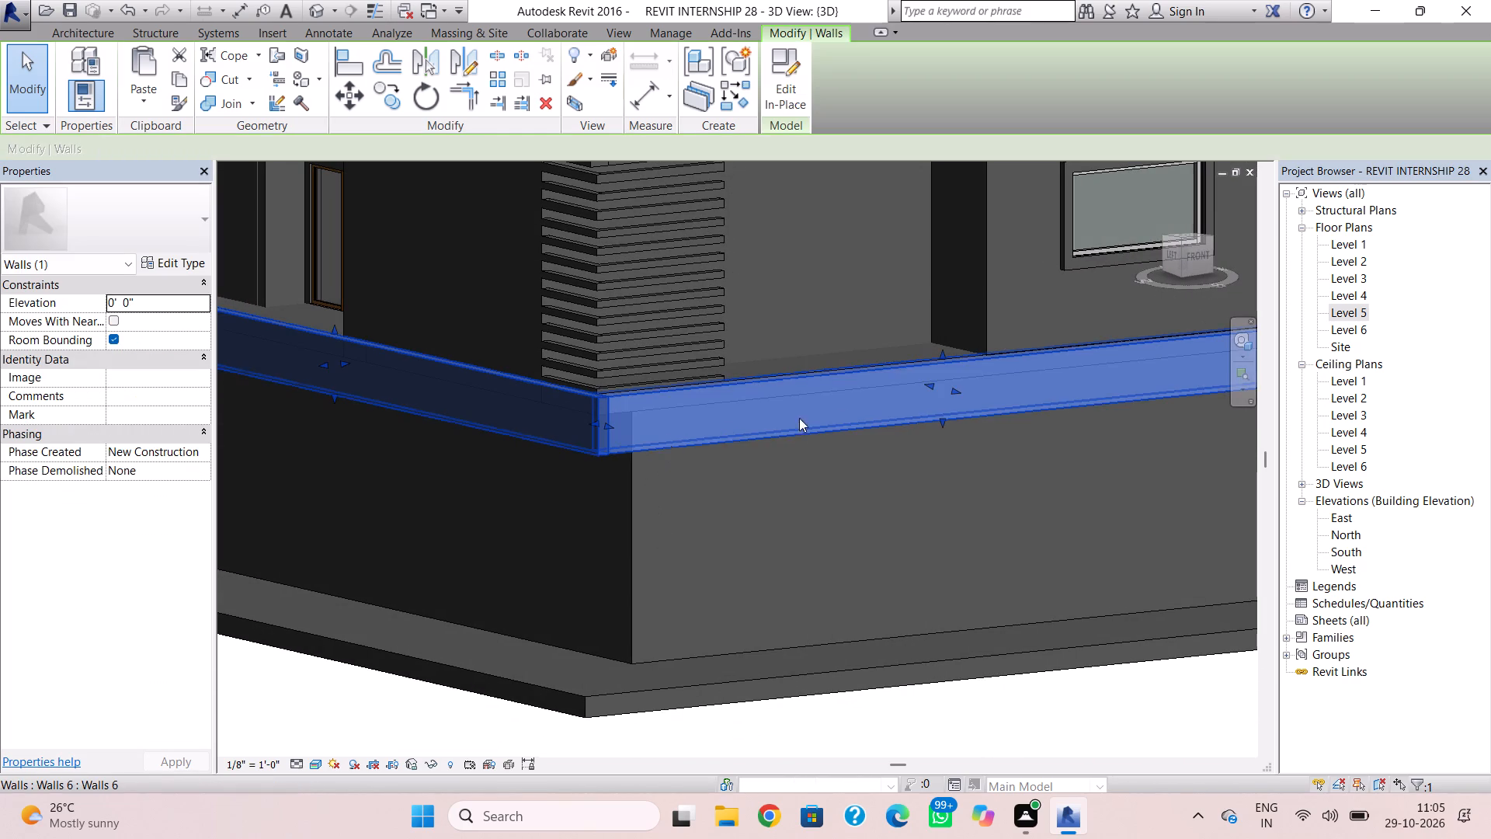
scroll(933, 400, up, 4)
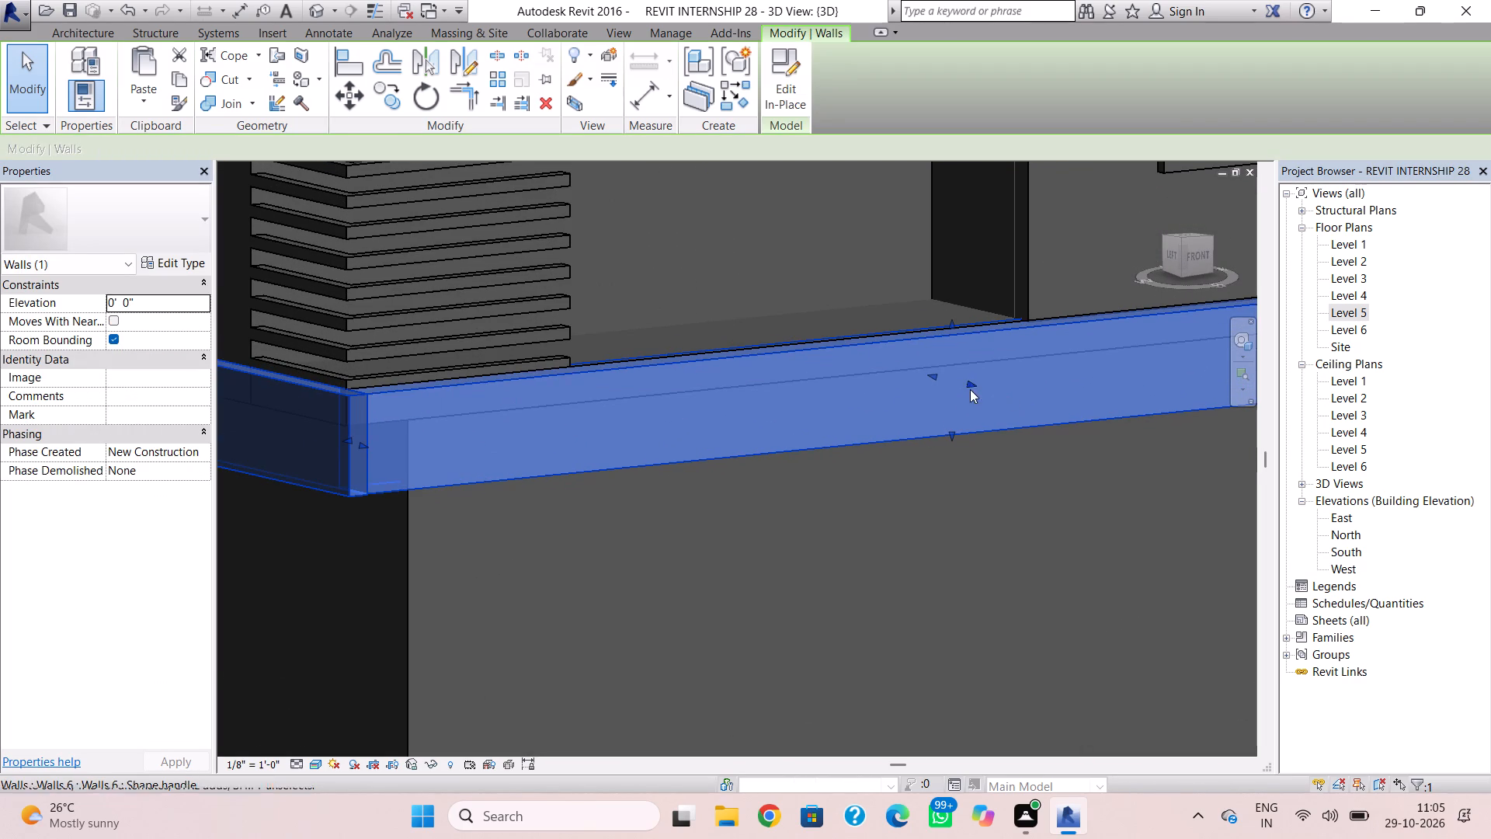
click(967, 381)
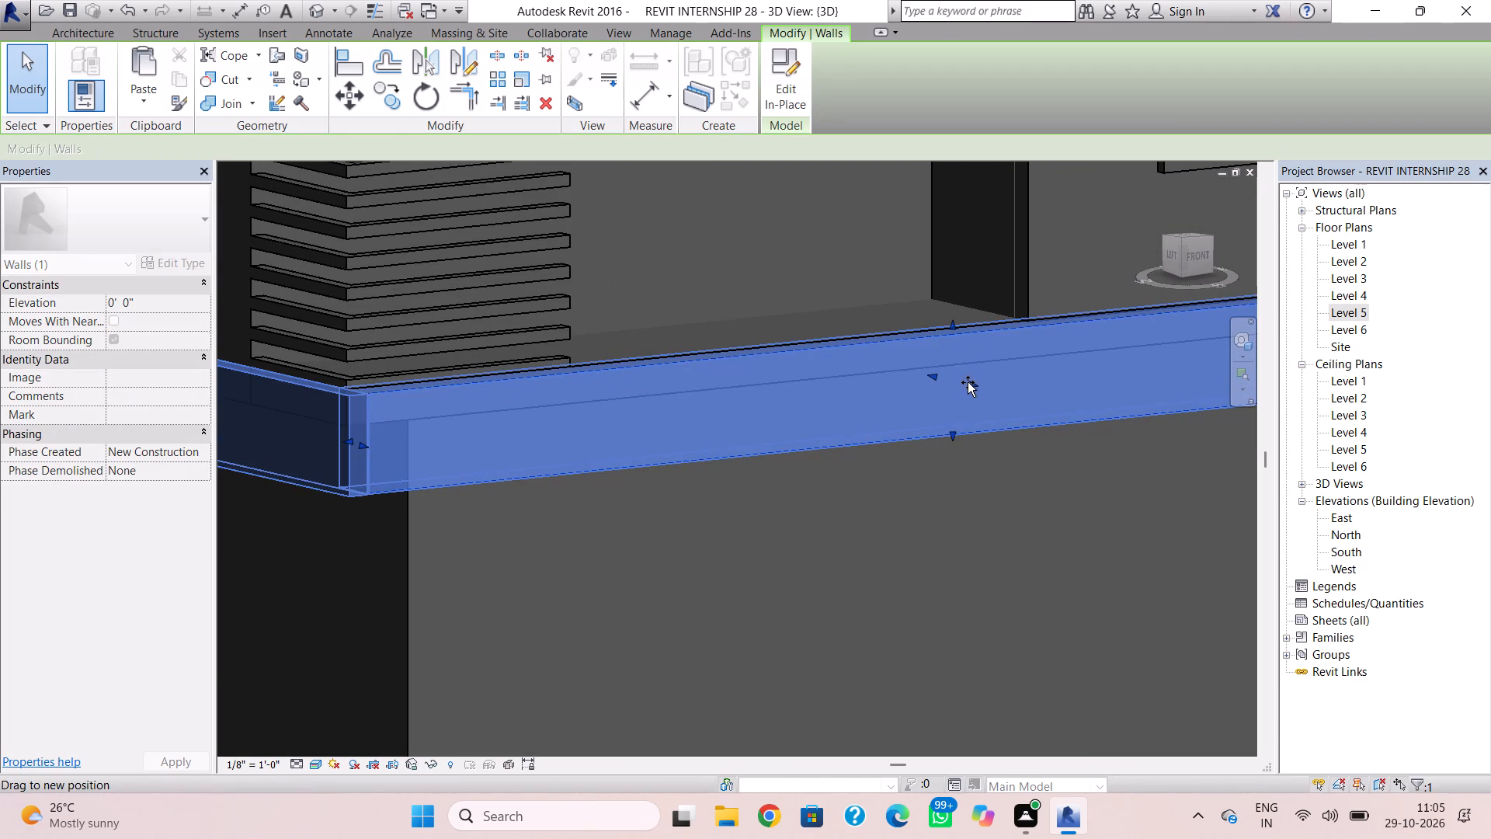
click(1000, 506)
Examine the corner where the left and front bands meet, and how the bands look on the whole building.
scroll(353, 452, up, 3)
click(354, 451)
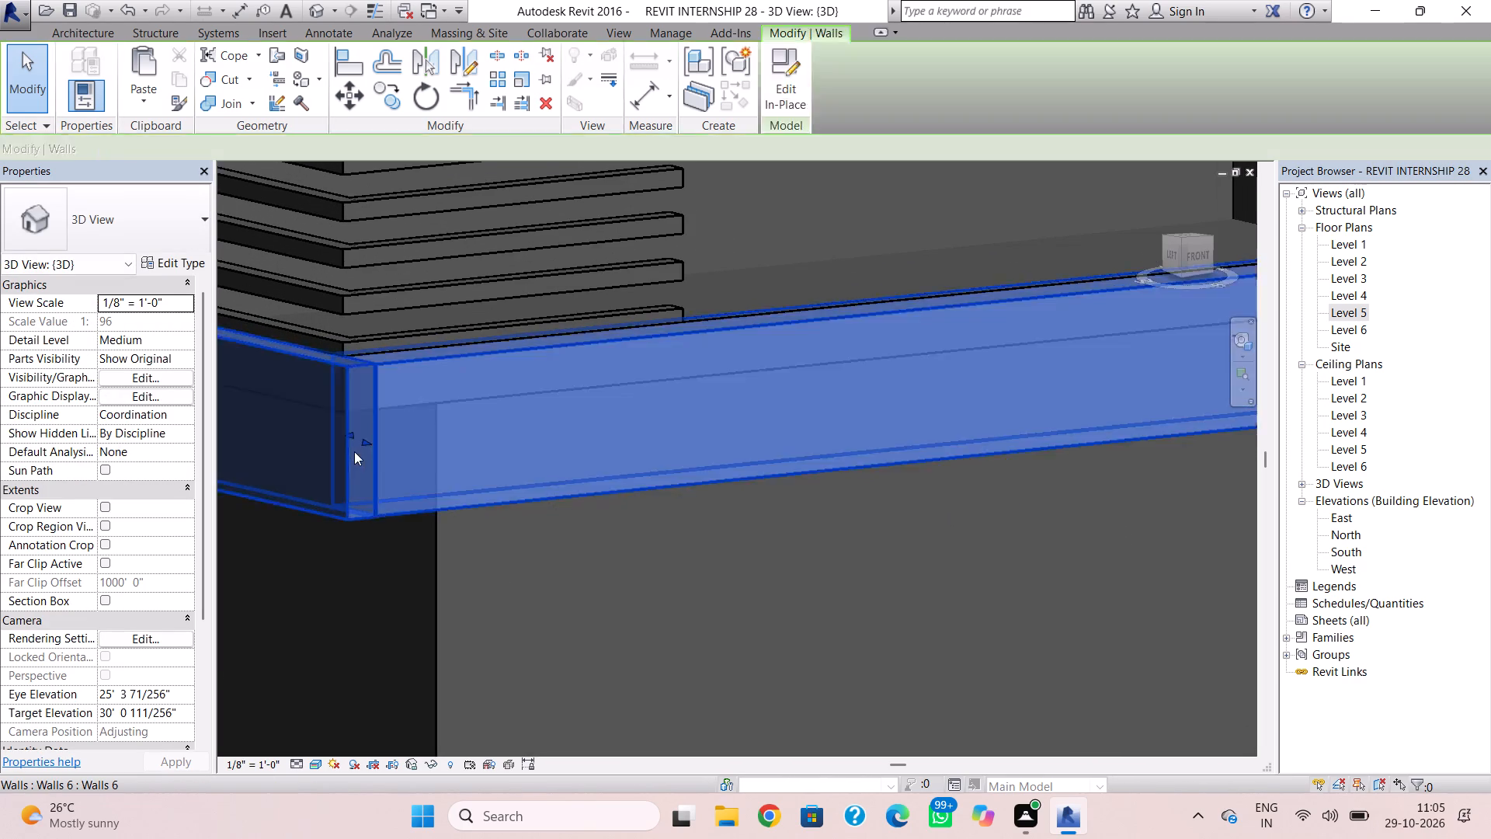
scroll(360, 451, up, 3)
key(Escape)
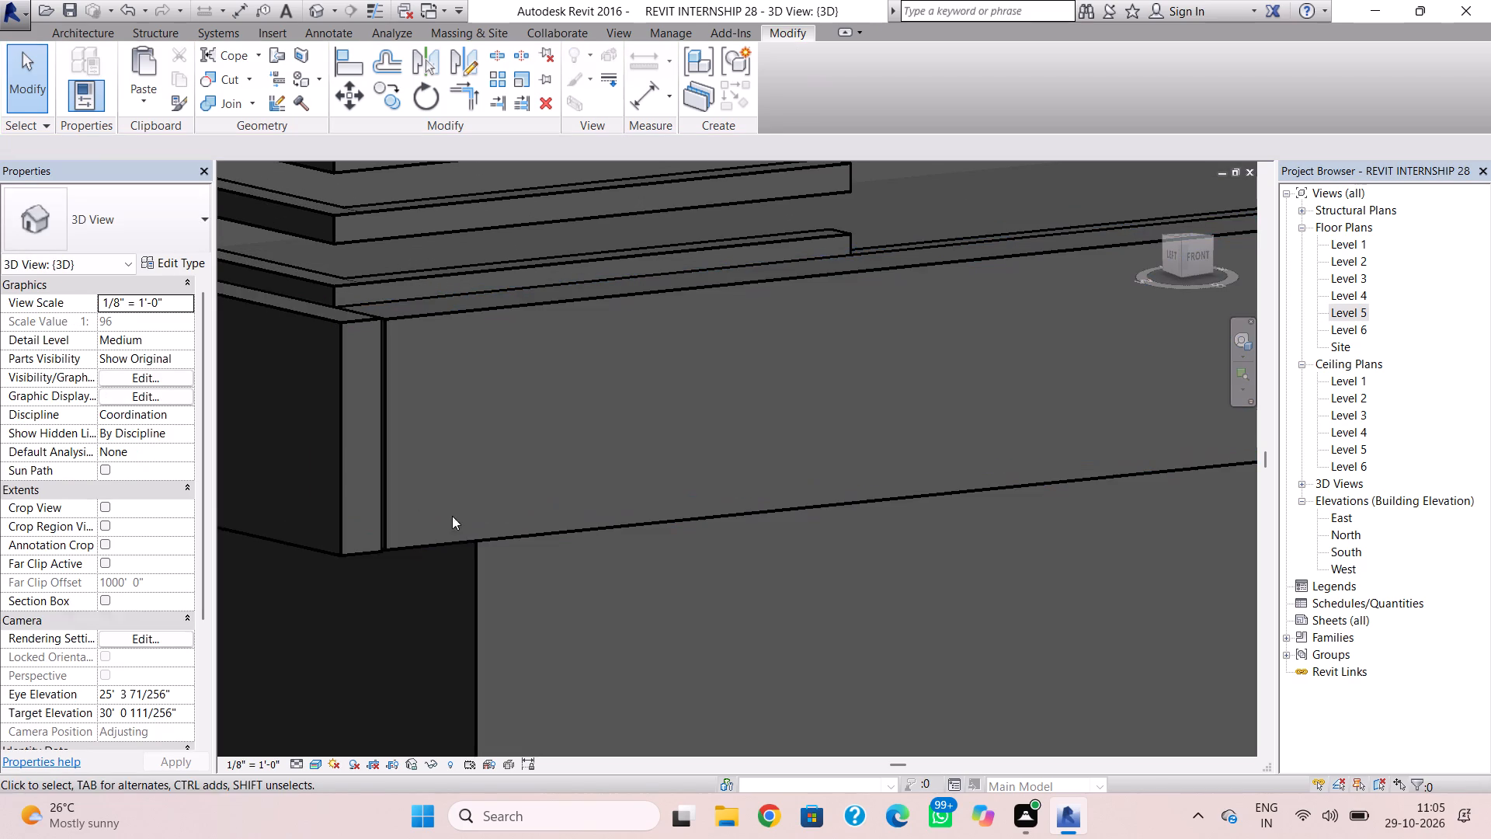
shift+right_drag(461, 530, 486, 649)
middle_drag(497, 639, 502, 473)
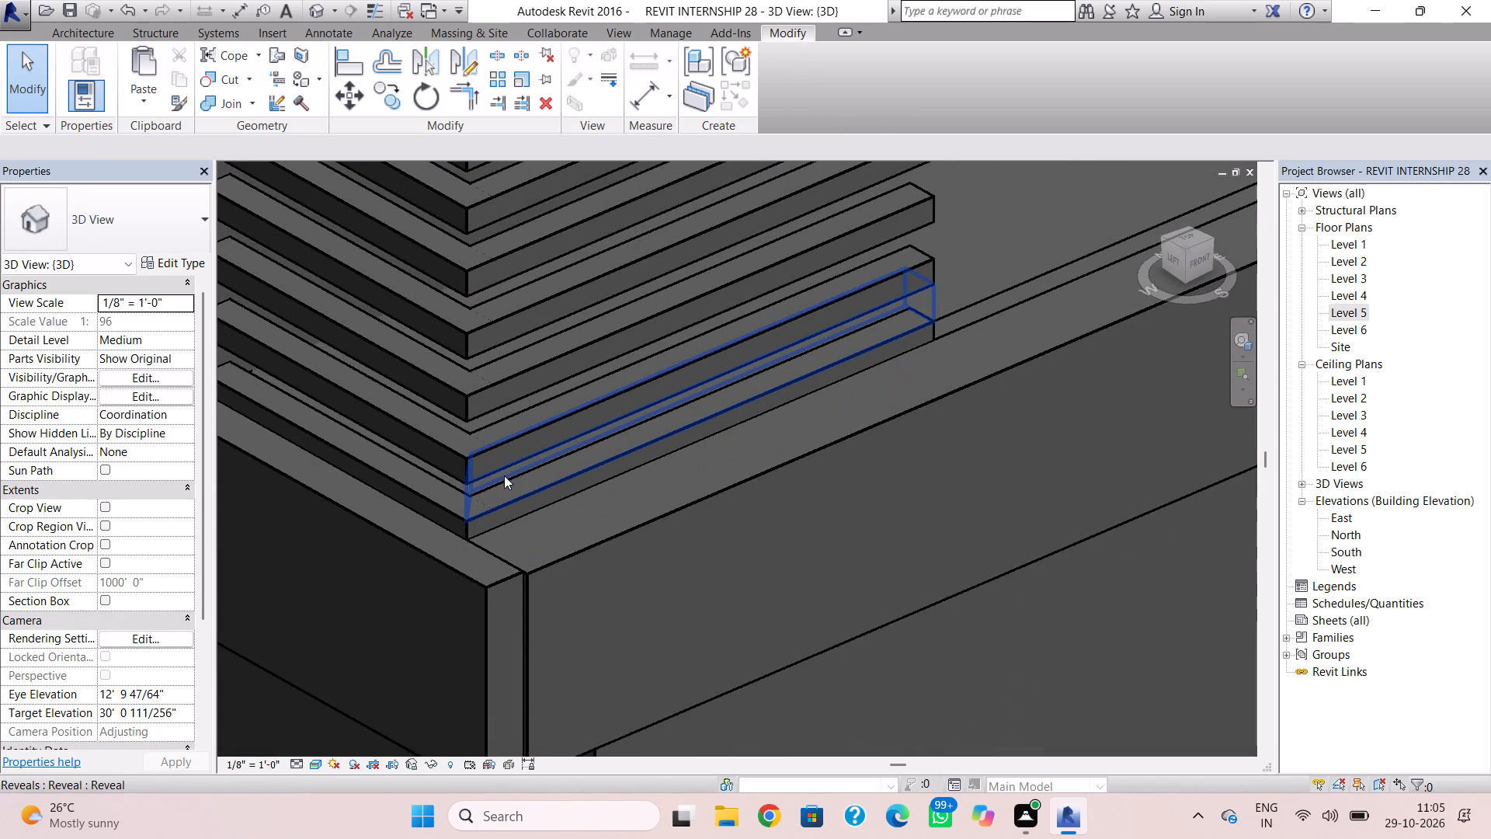
click(532, 587)
middle_drag(558, 601, 539, 525)
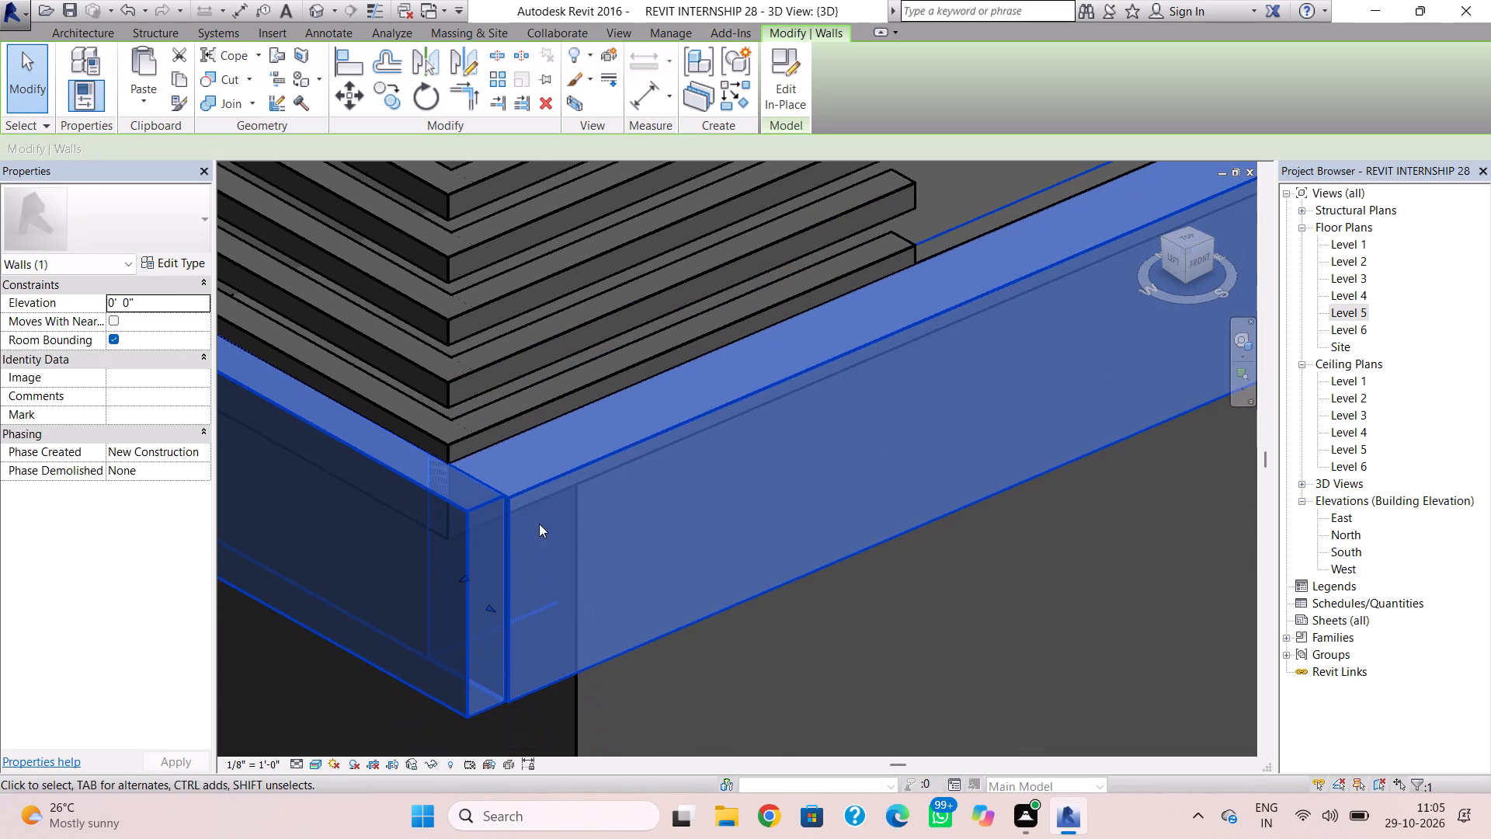
key(Escape)
scroll(733, 687, down, 3)
scroll(753, 607, down, 4)
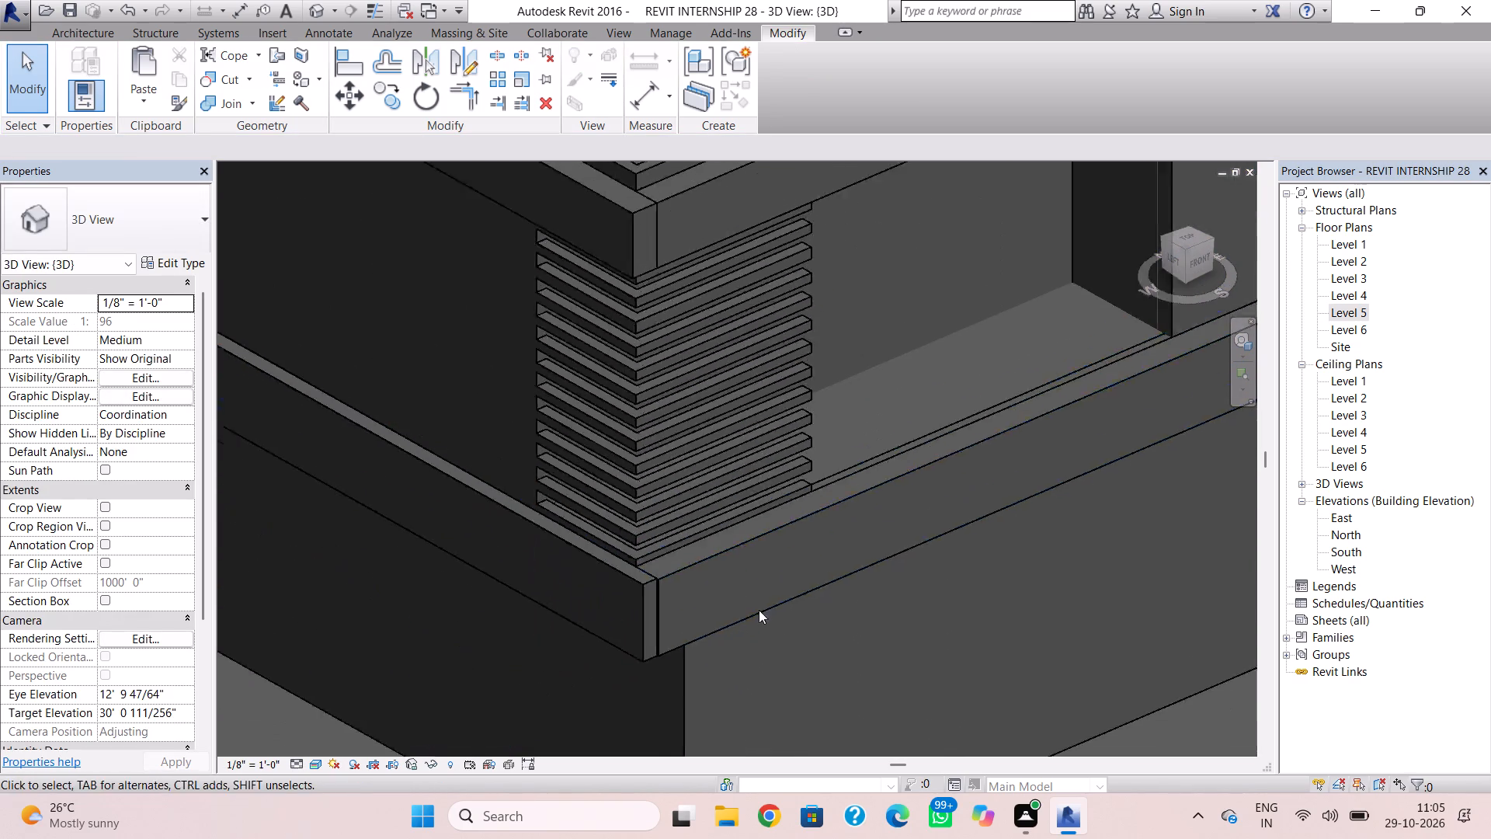
scroll(759, 610, down, 4)
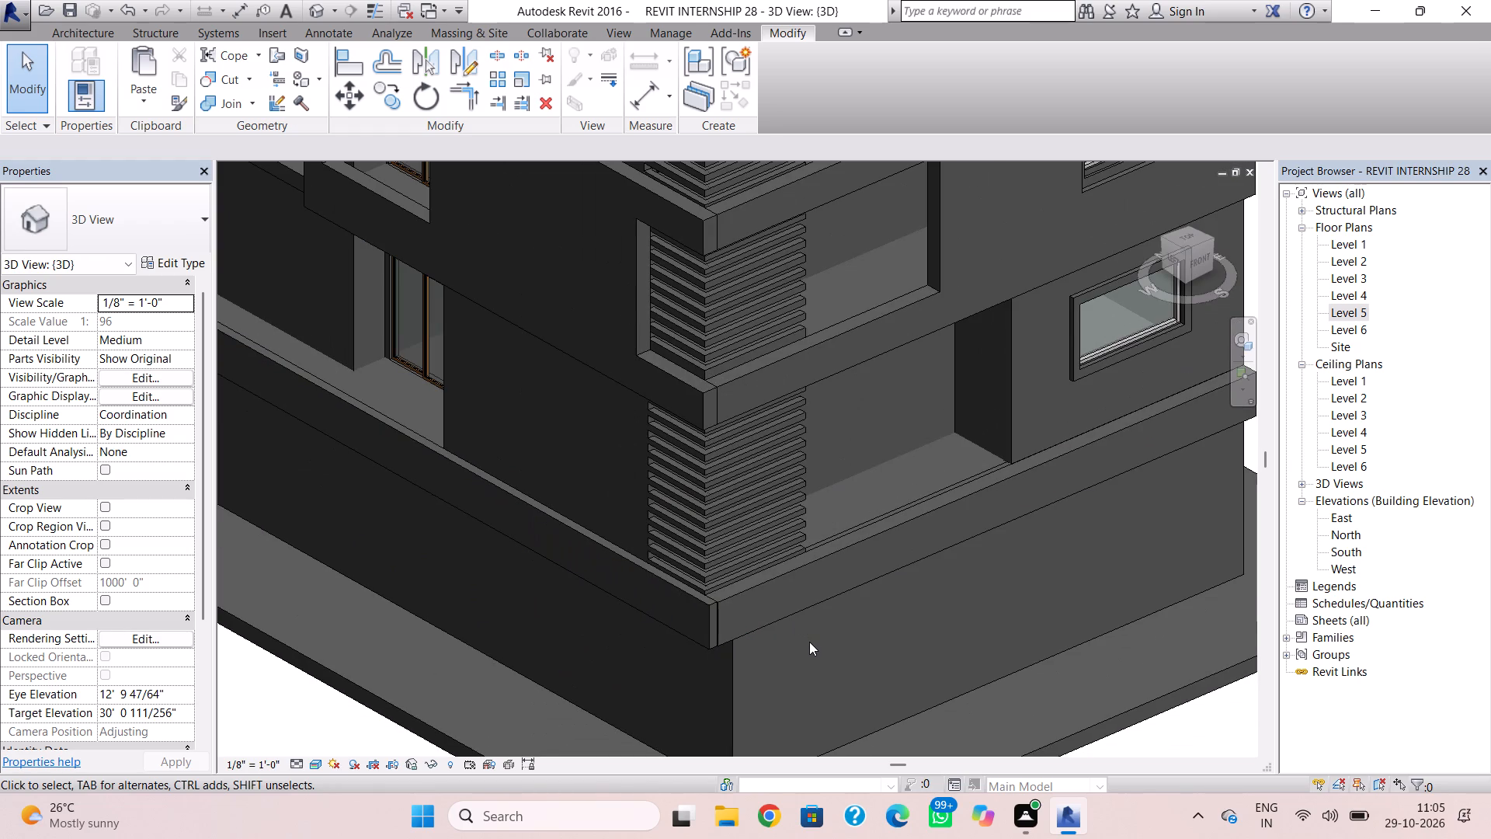
scroll(818, 555, down, 4)
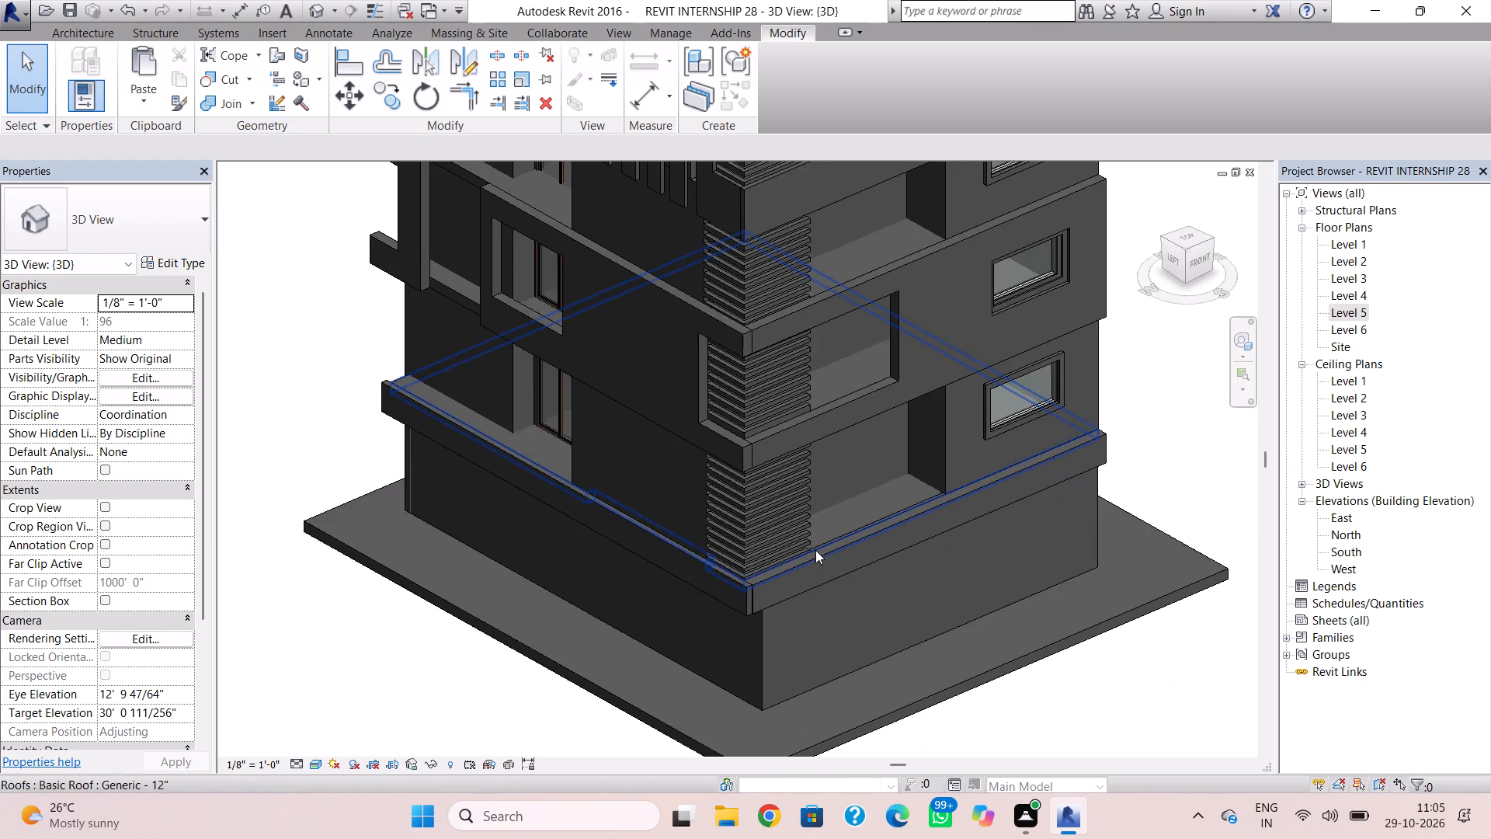
shift+right_drag(887, 582, 836, 459)
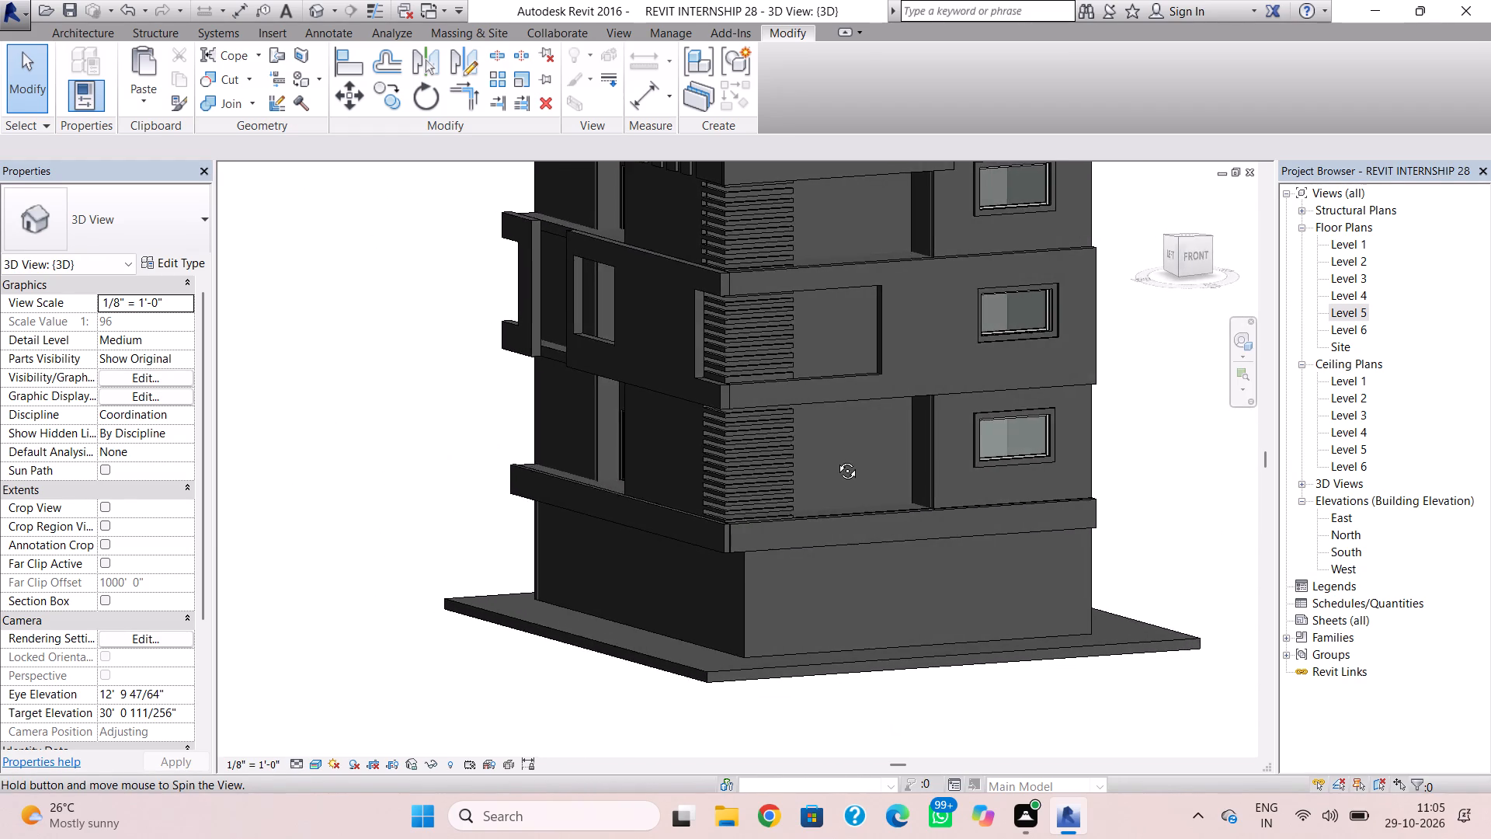
shift+right_drag(836, 459, 801, 472)
shift+right_drag(852, 486, 826, 475)
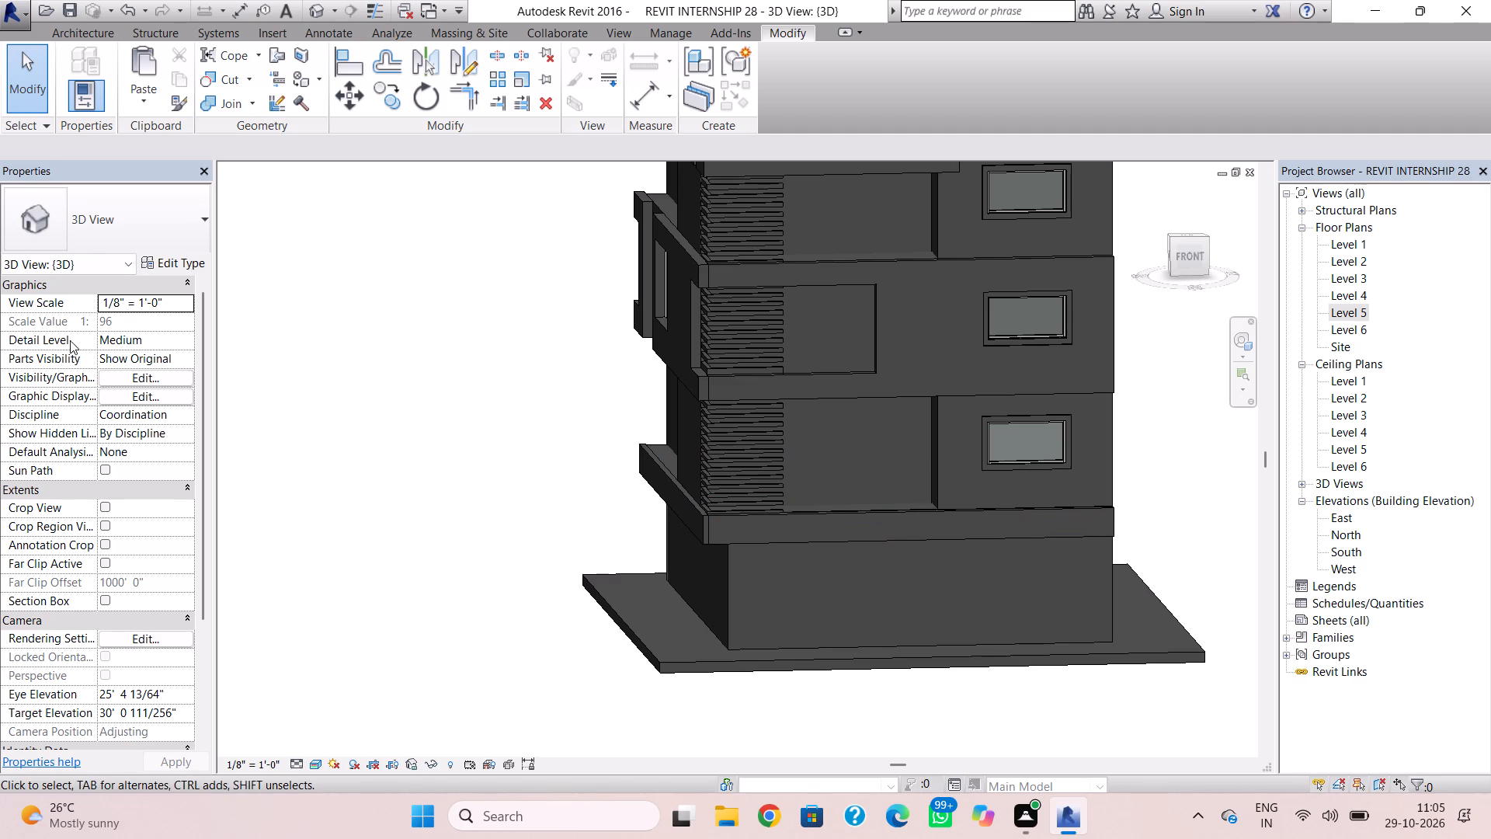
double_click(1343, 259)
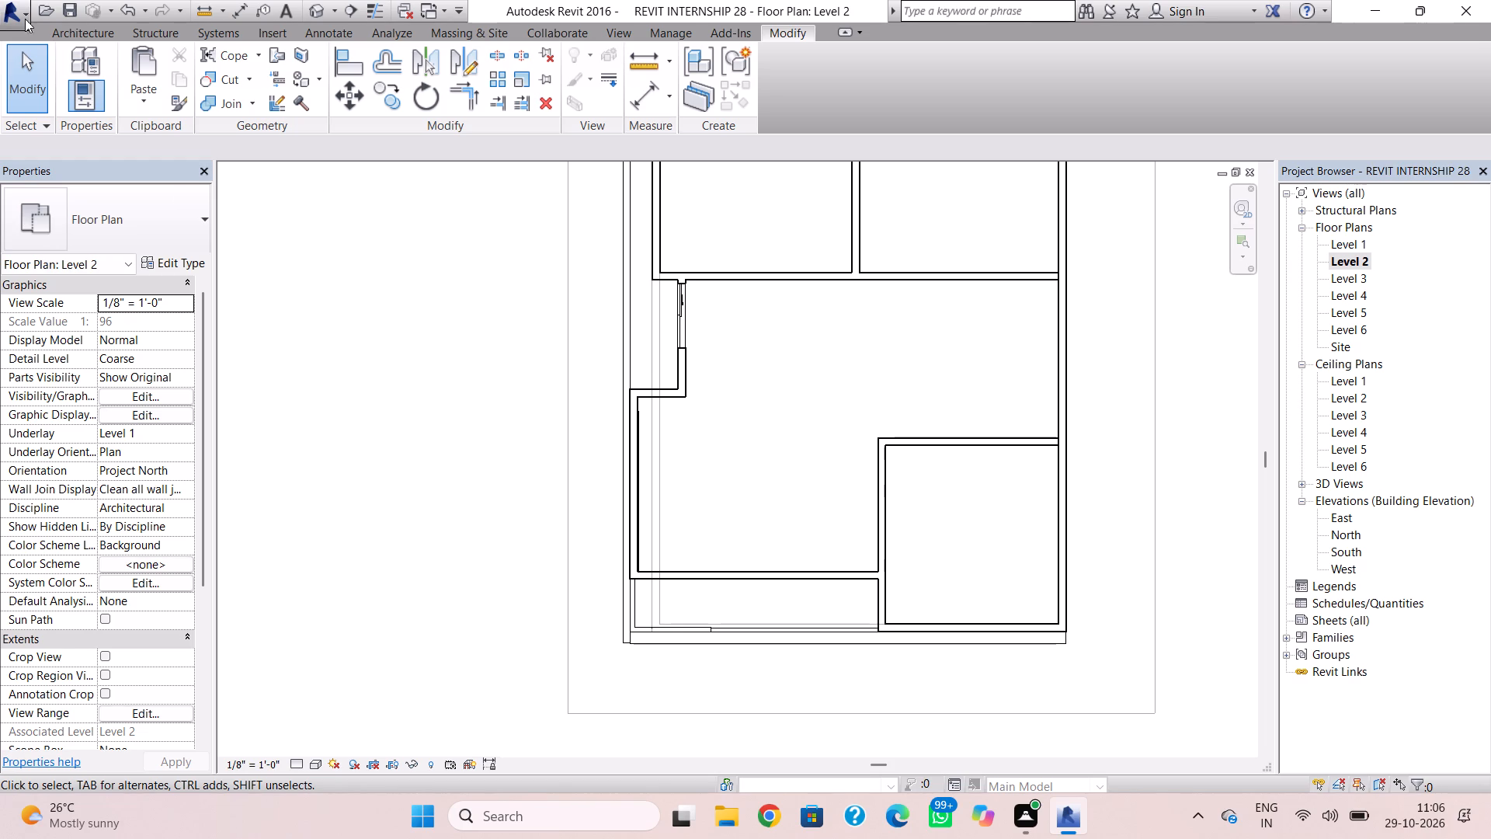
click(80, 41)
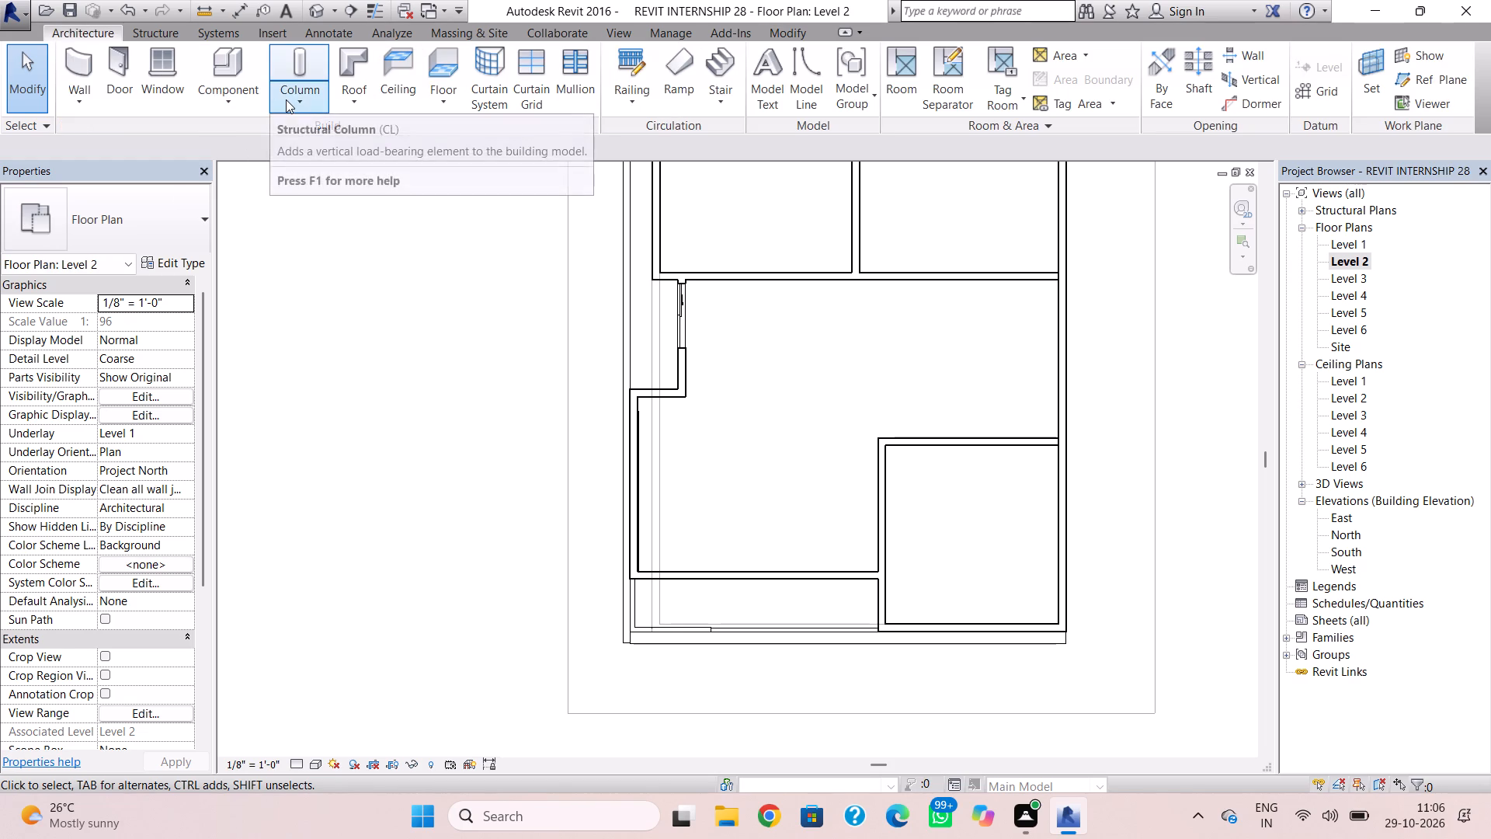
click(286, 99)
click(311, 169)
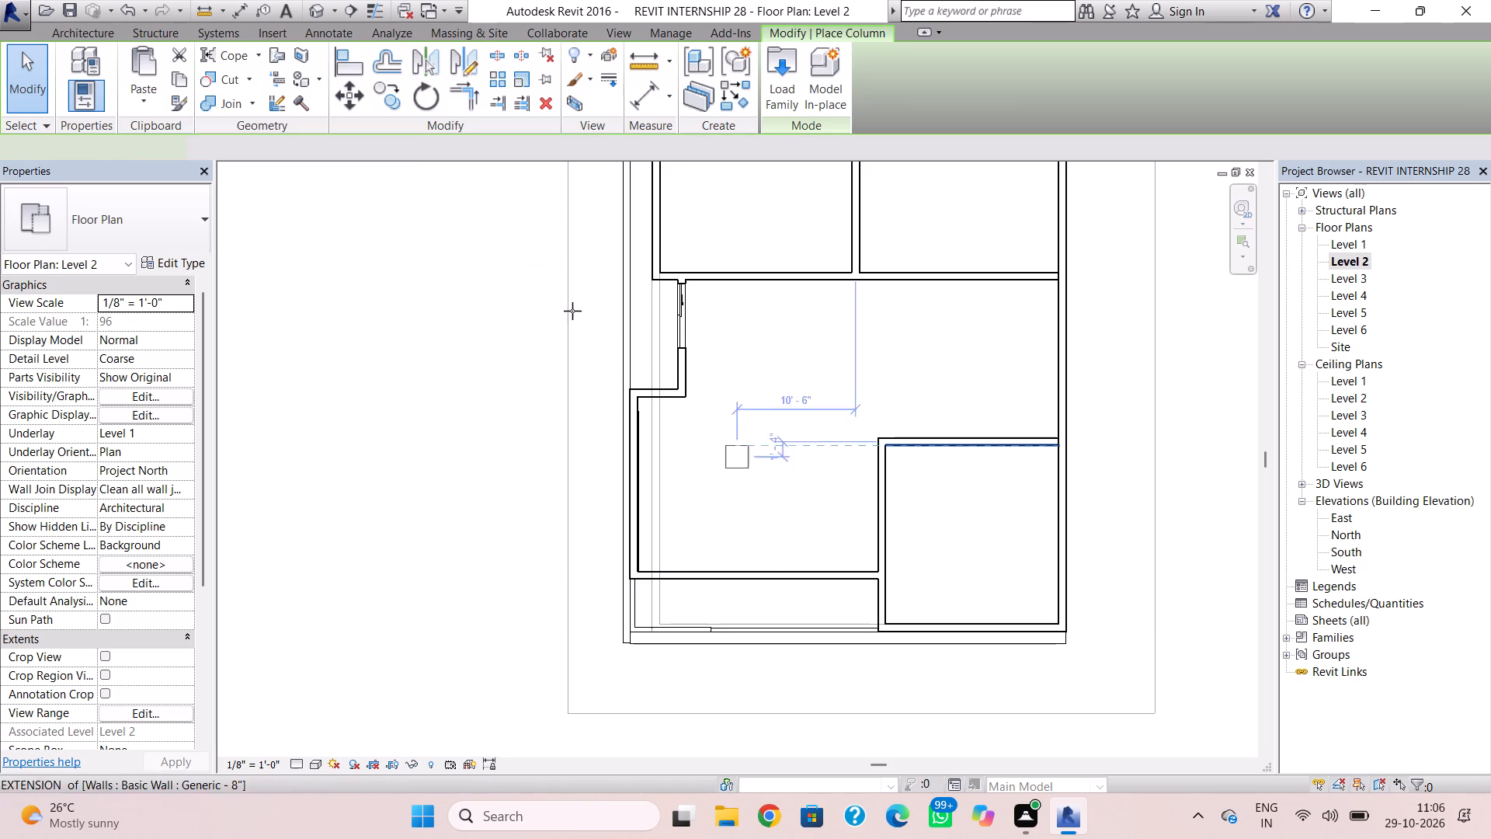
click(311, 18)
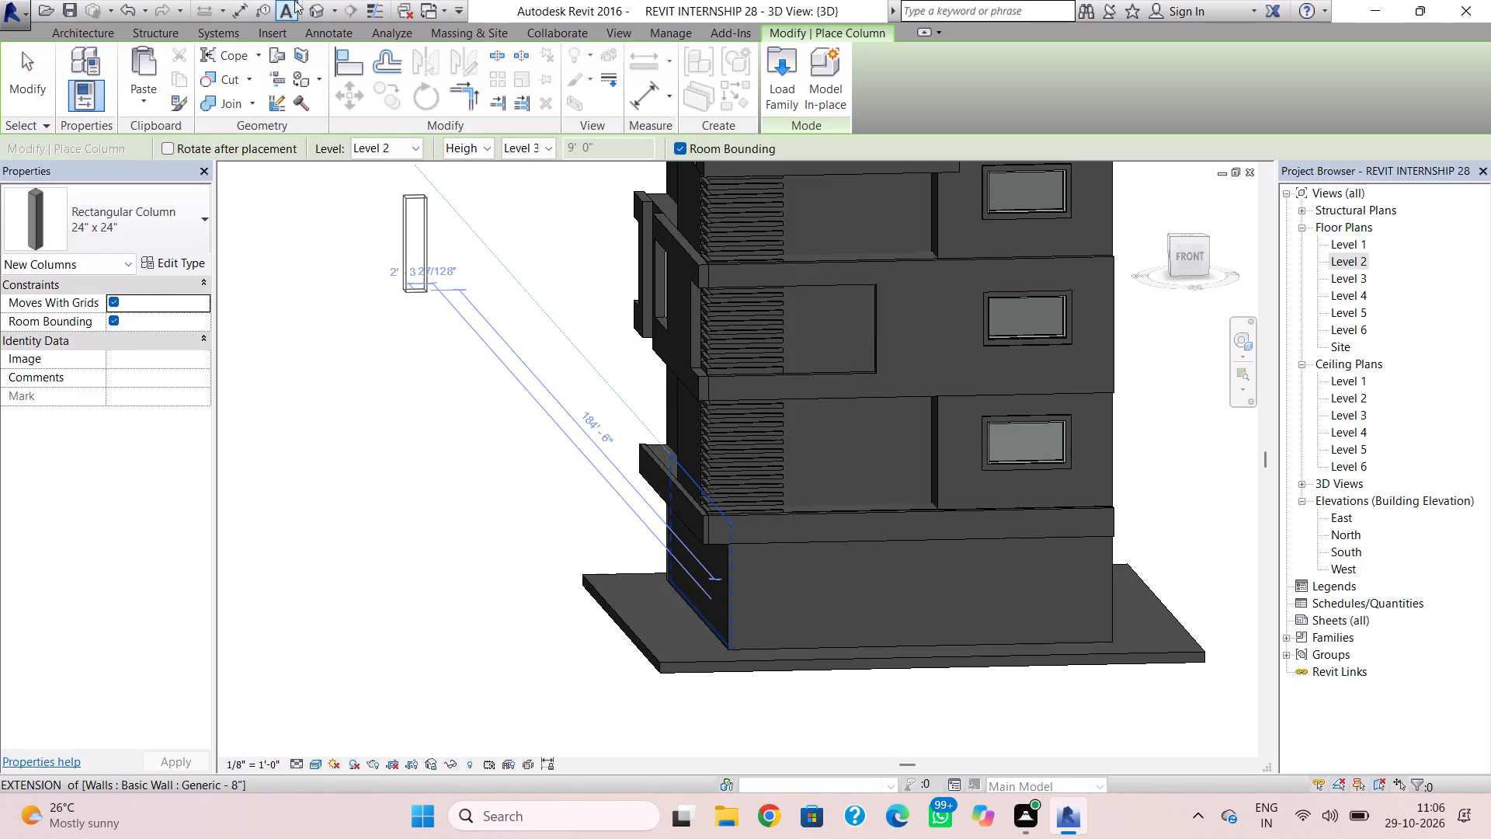
Place a 24" x 24" rectangular column from Level 2 to Level 3 at the front slab edge, 14' 0" from the front room's side wall.
double_click(1349, 258)
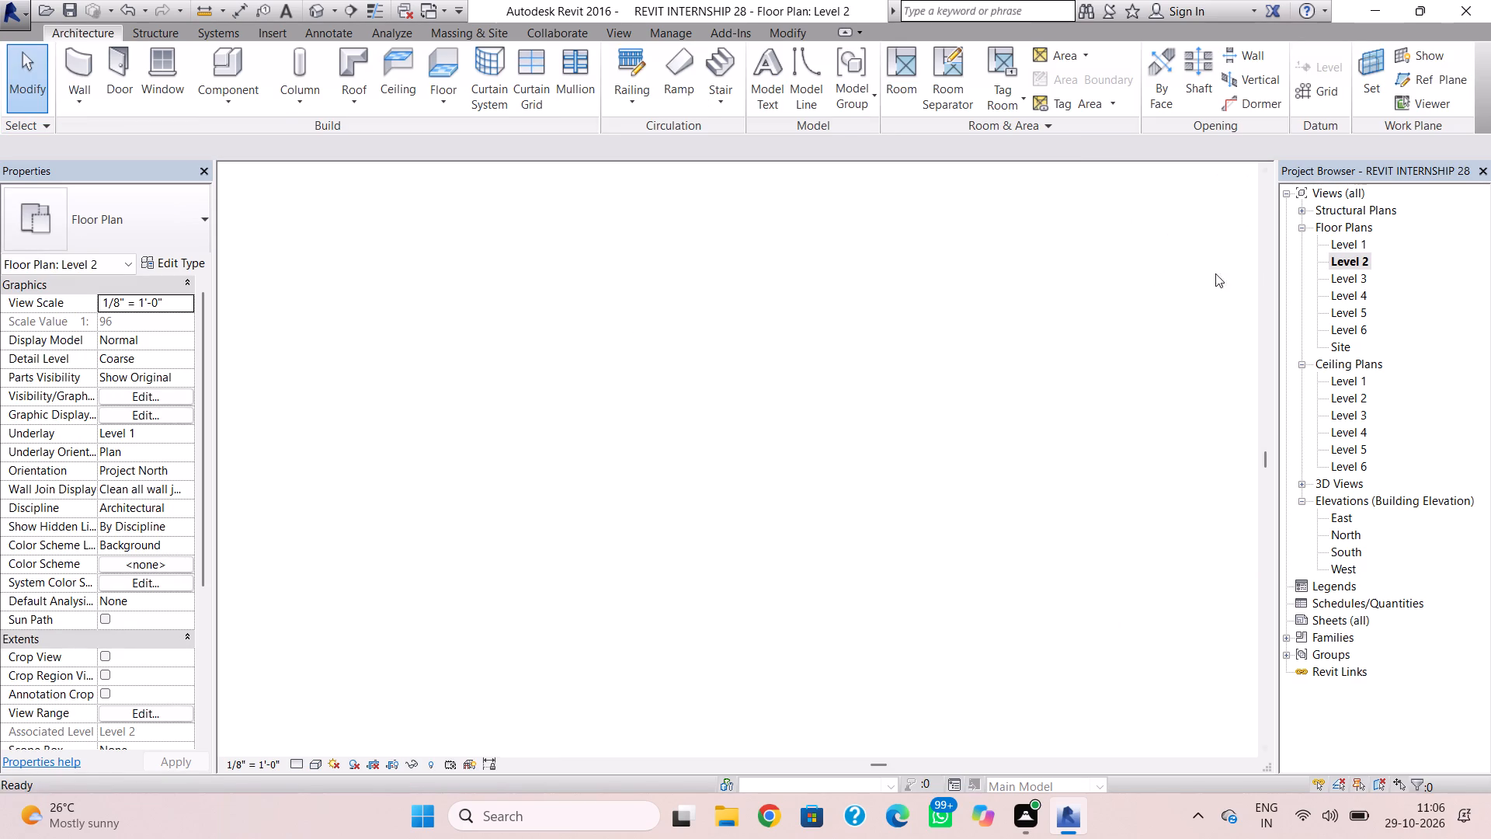
click(308, 99)
click(338, 175)
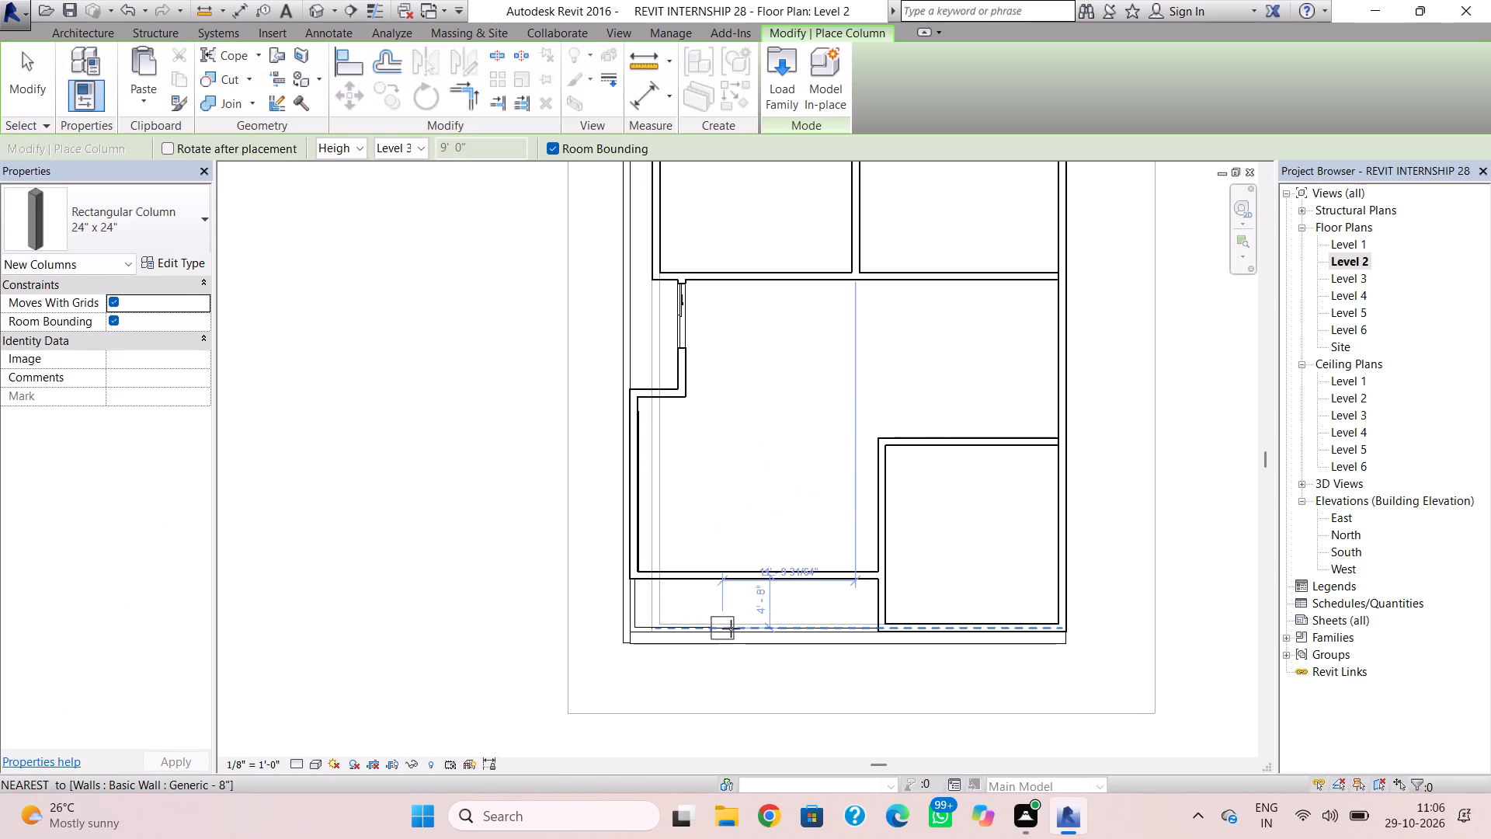
scroll(723, 621, up, 5)
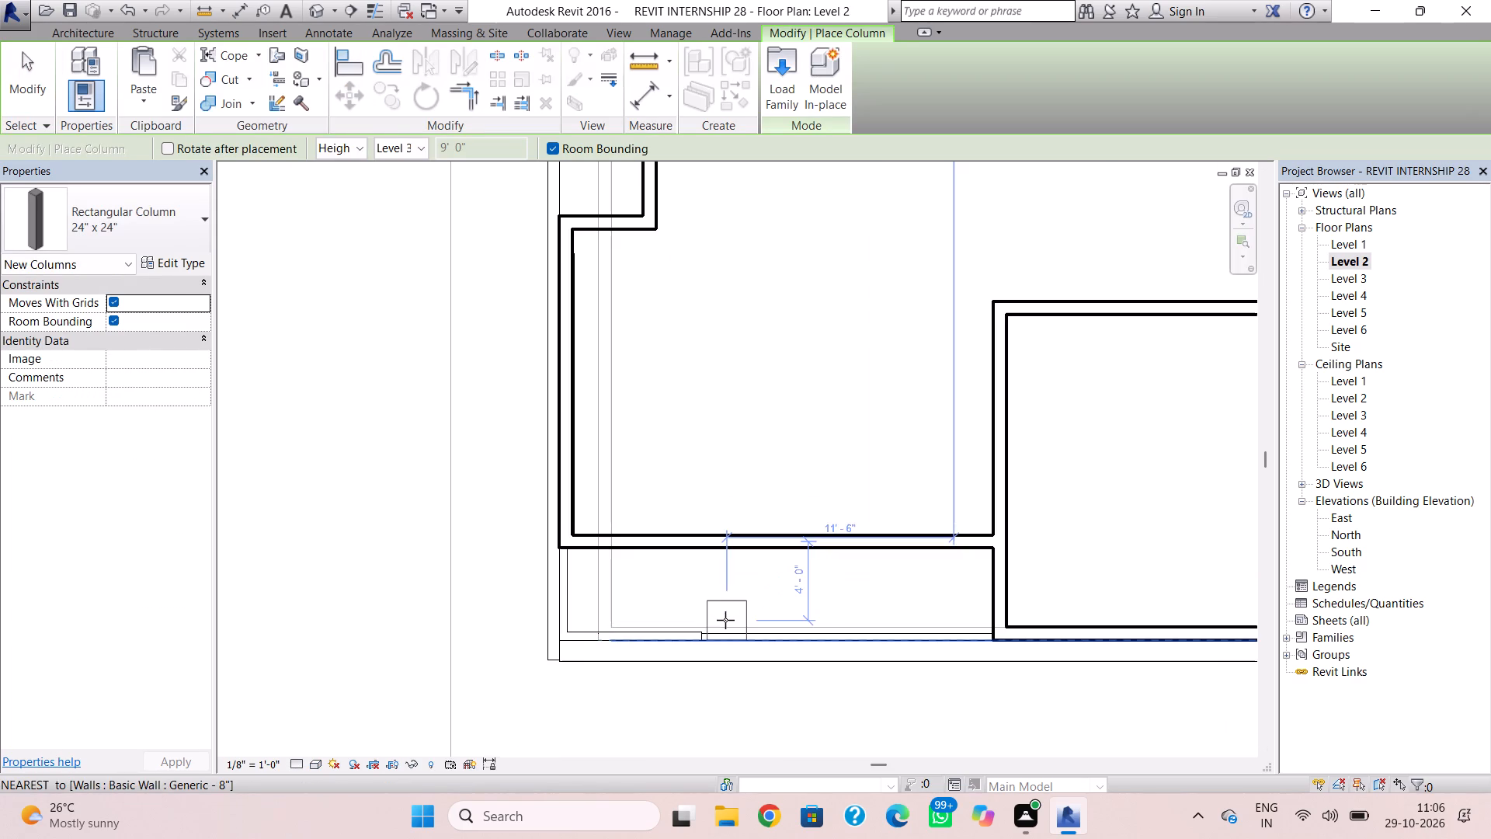
click(718, 621)
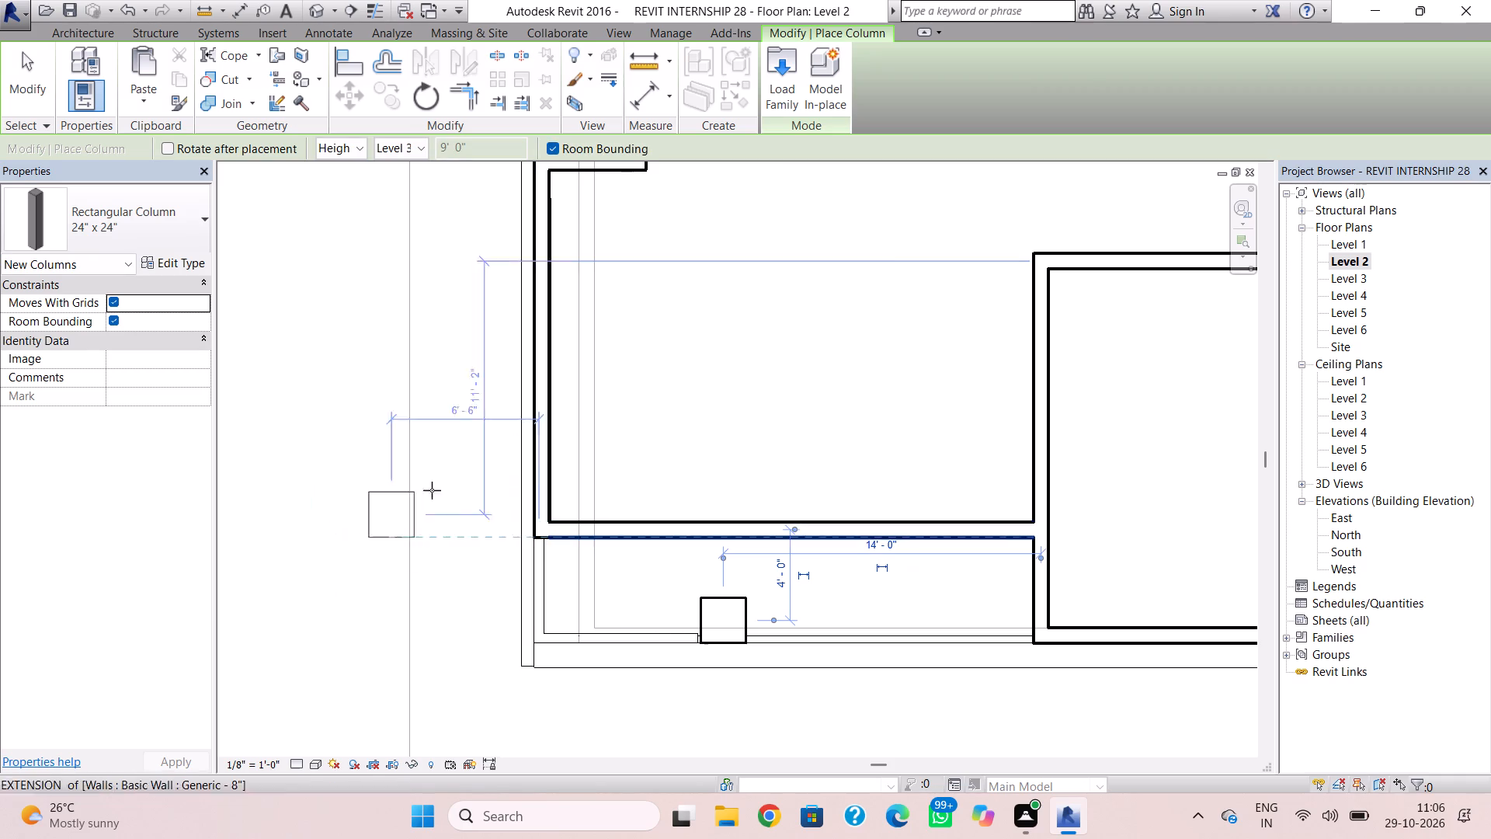
key(Escape)
key(Escape)
Nudge the column along the front slab edge so its side meets the end of the corner louvres.
click(748, 607)
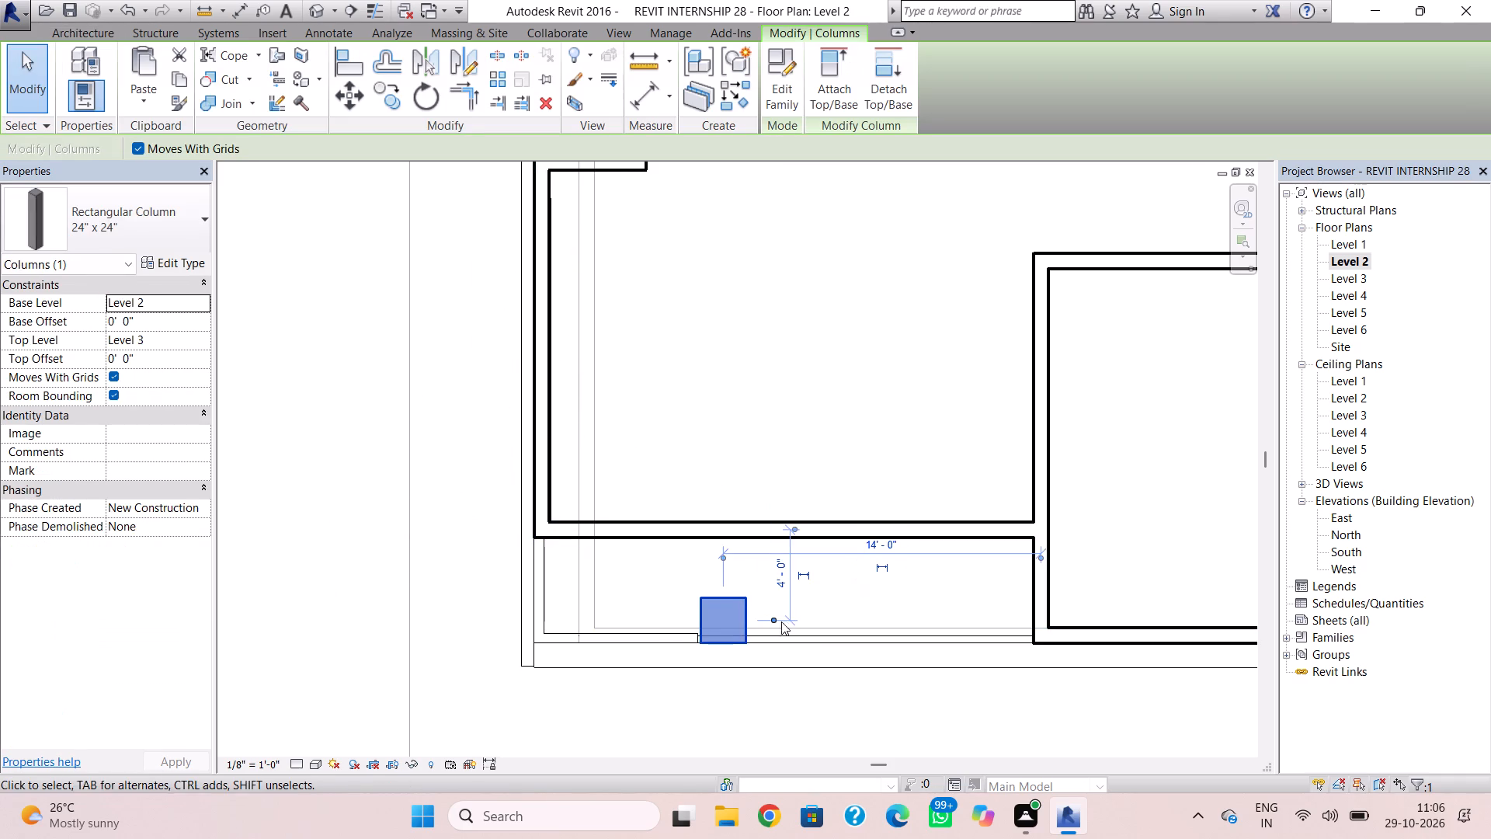
key(Left)
scroll(766, 625, up, 11)
key(Right)
key(Right)
click(874, 520)
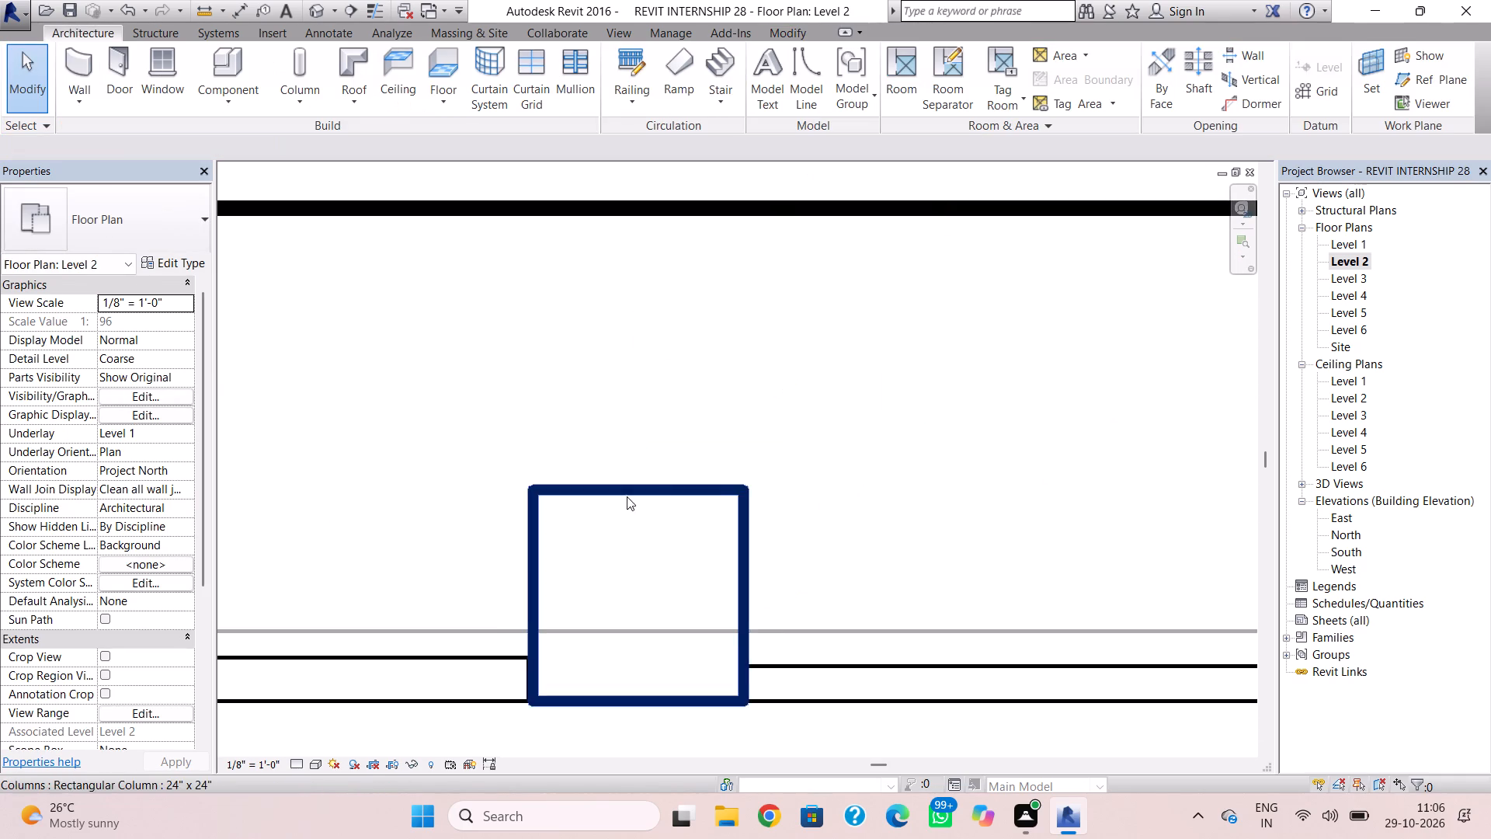
scroll(628, 496, down, 5)
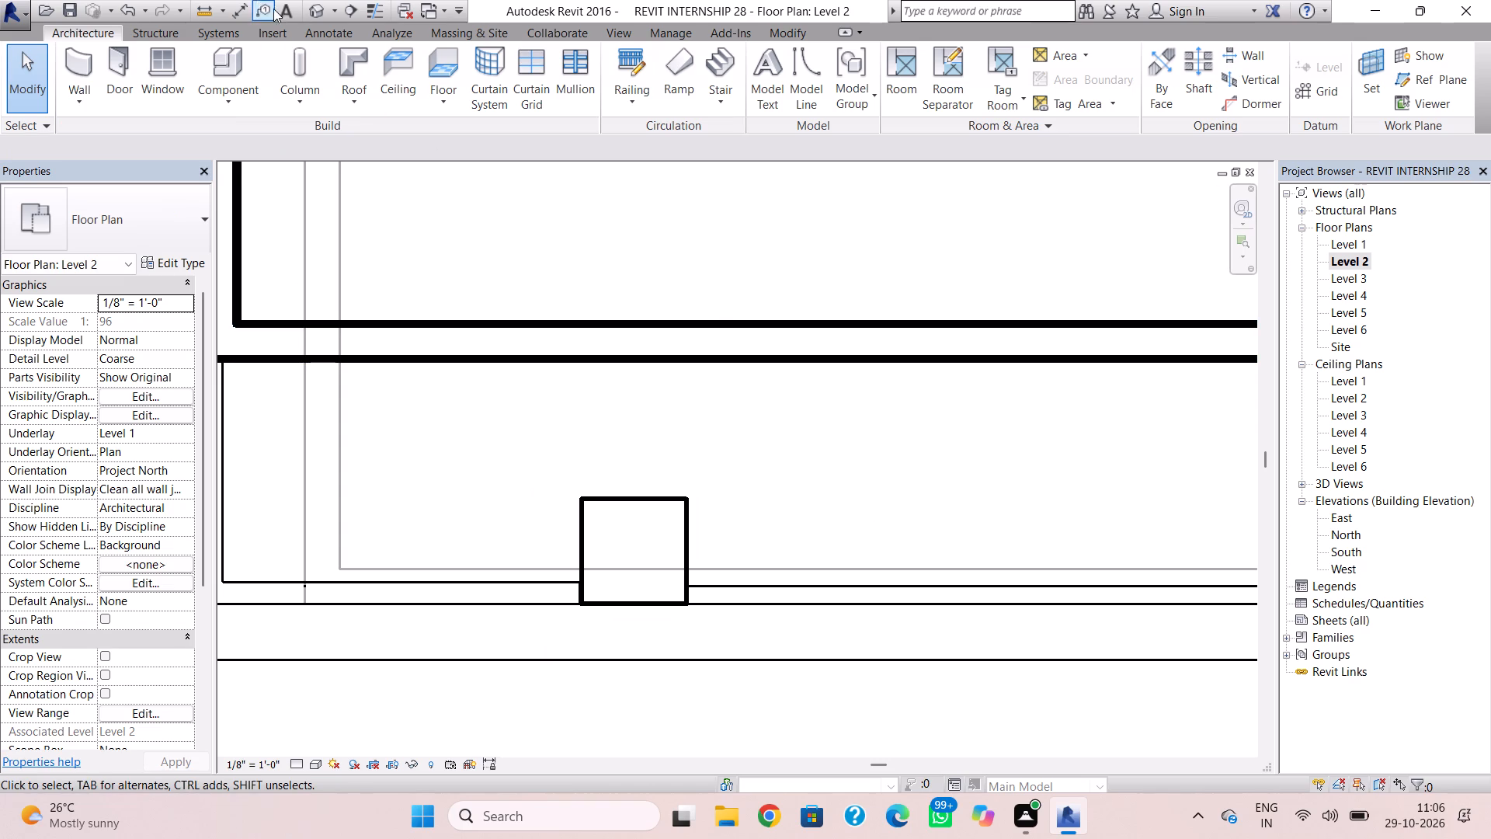
In the 3D view, set the front column's top level to Level 6.
click(310, 12)
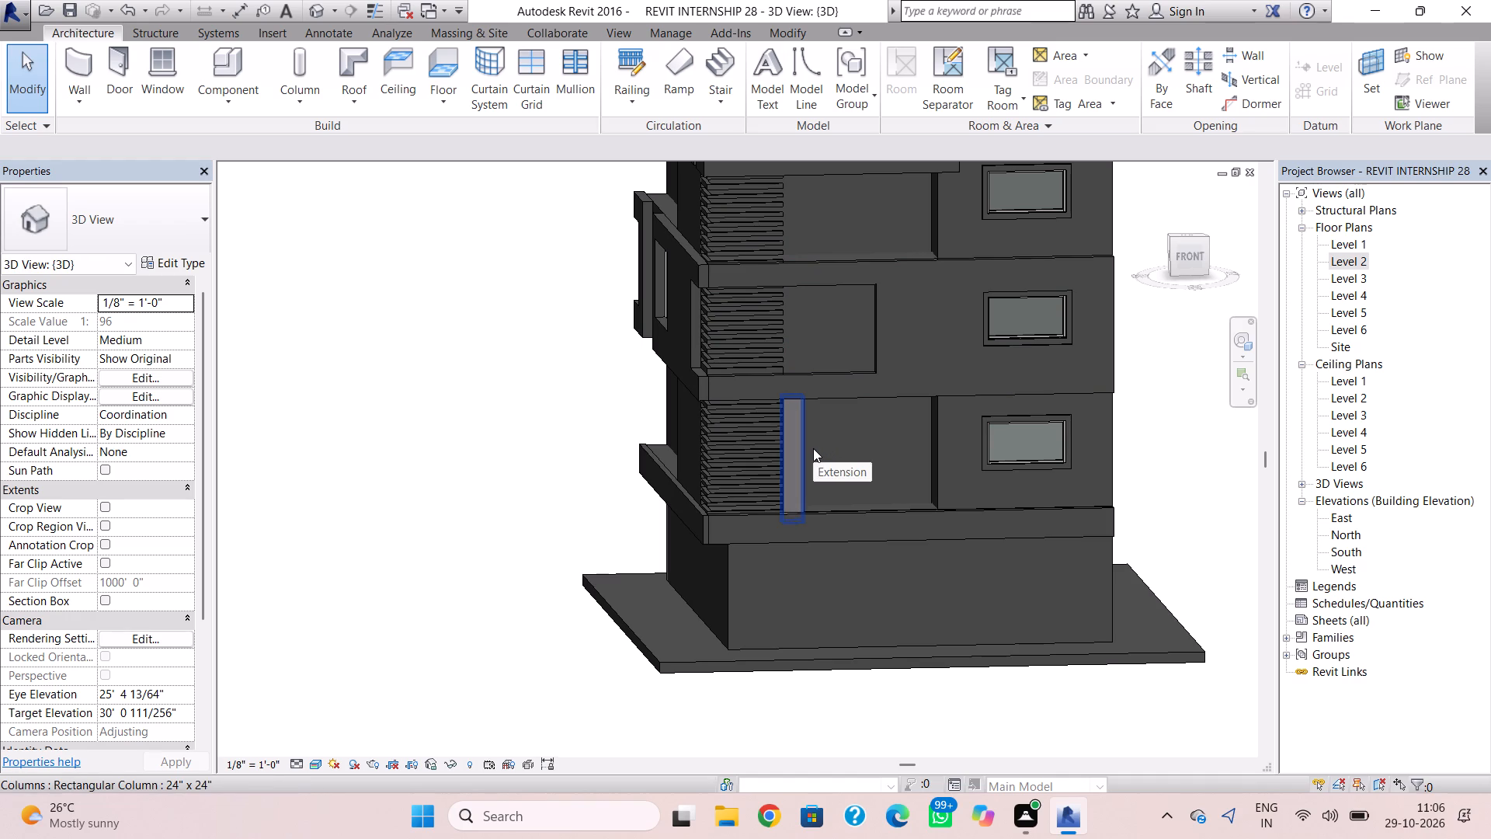
click(813, 448)
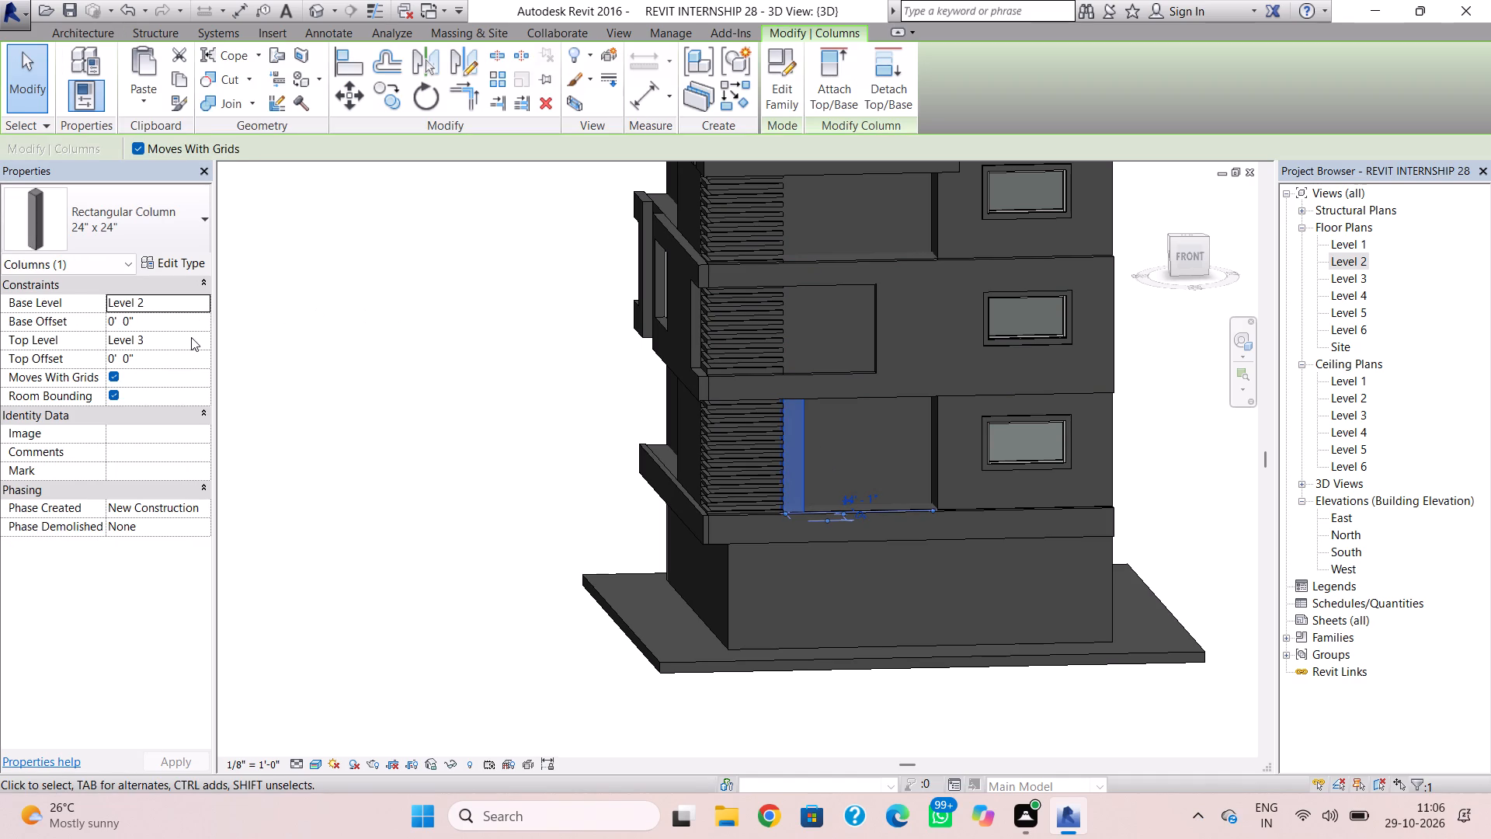
click(191, 343)
click(202, 343)
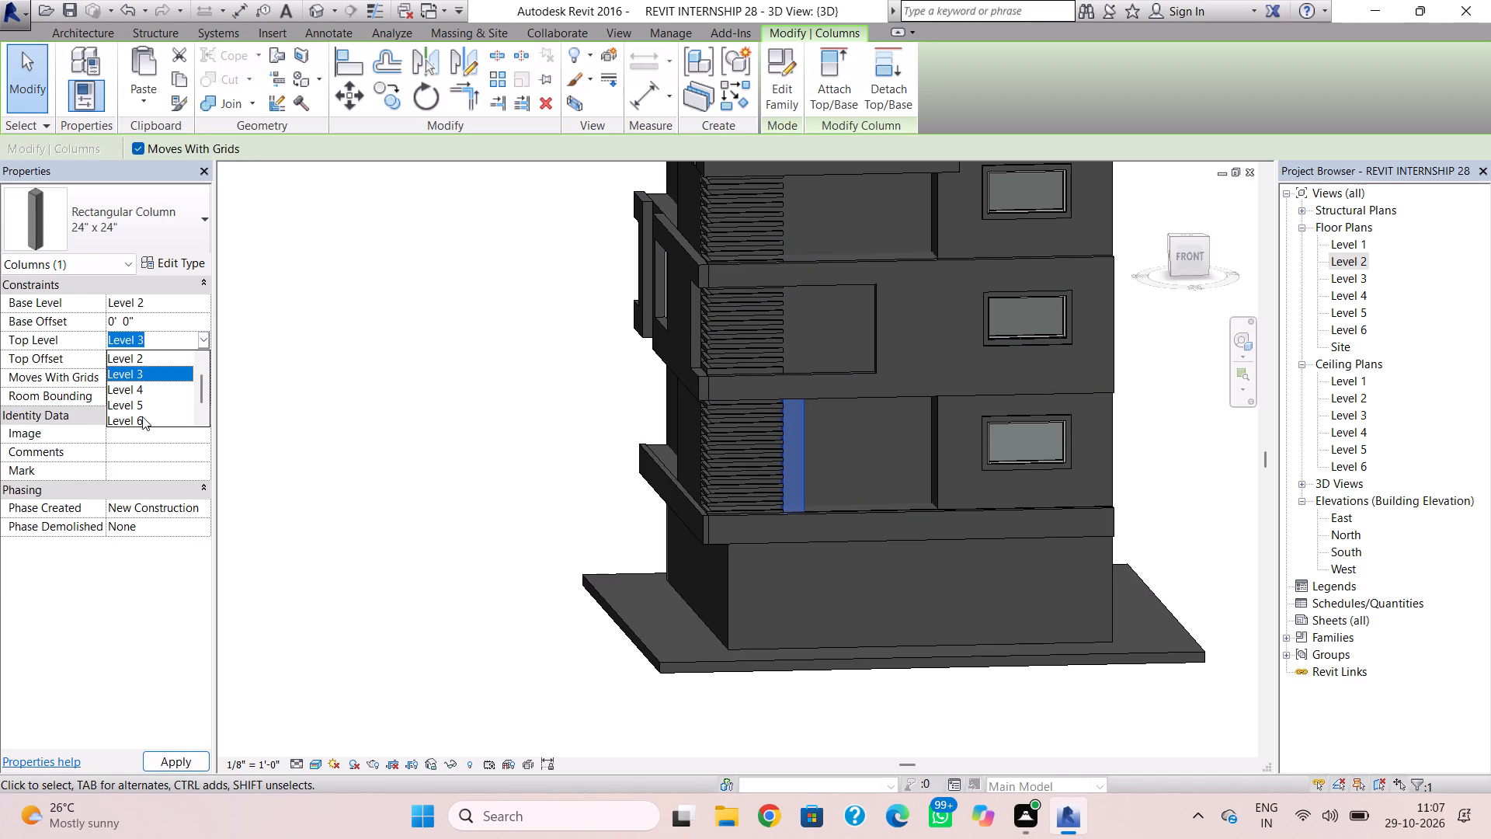
scroll(147, 419, down, 2)
click(148, 410)
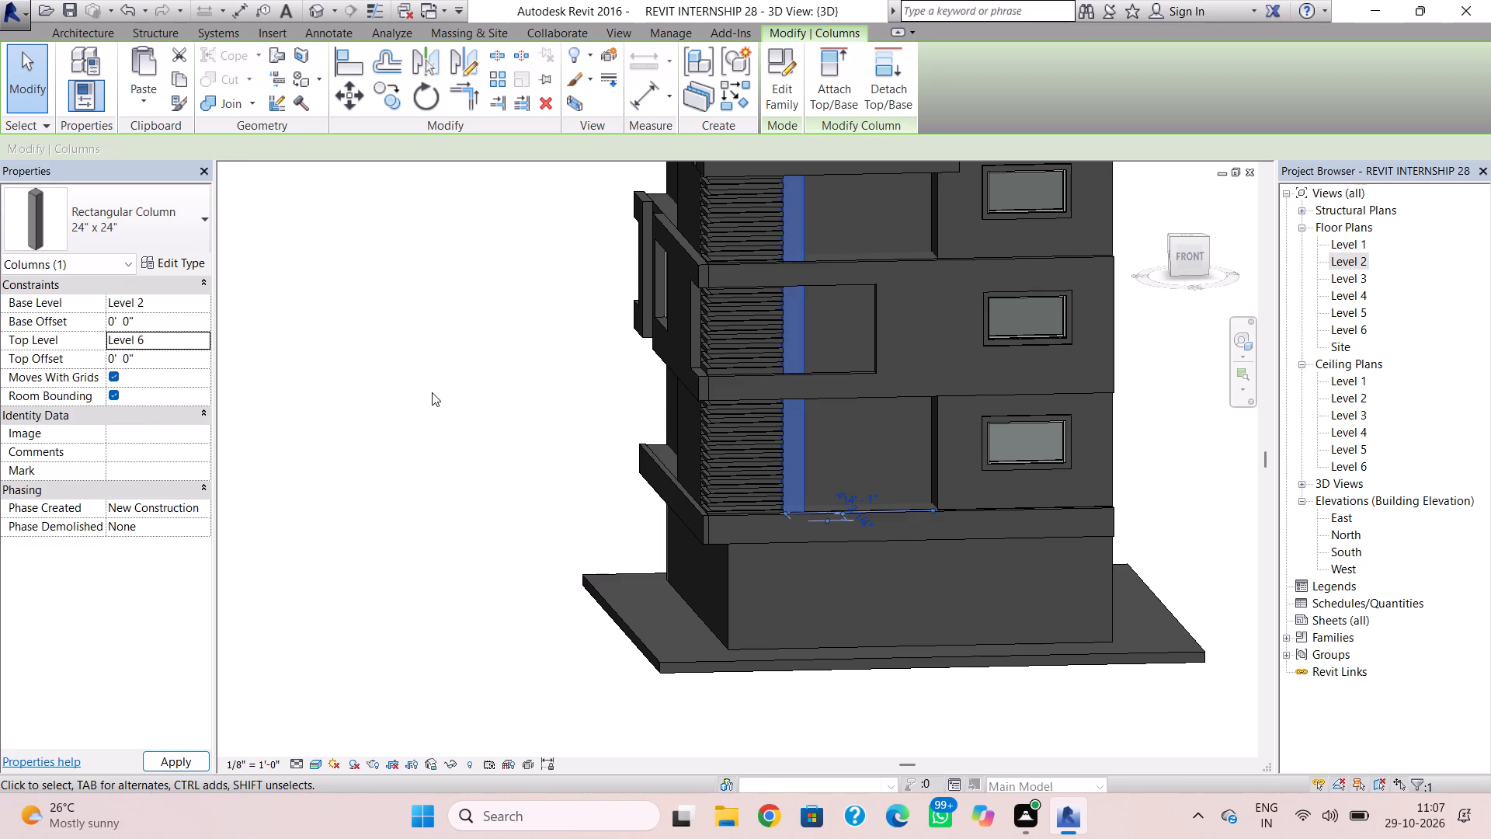
scroll(432, 392, down, 2)
middle_drag(432, 392, 422, 552)
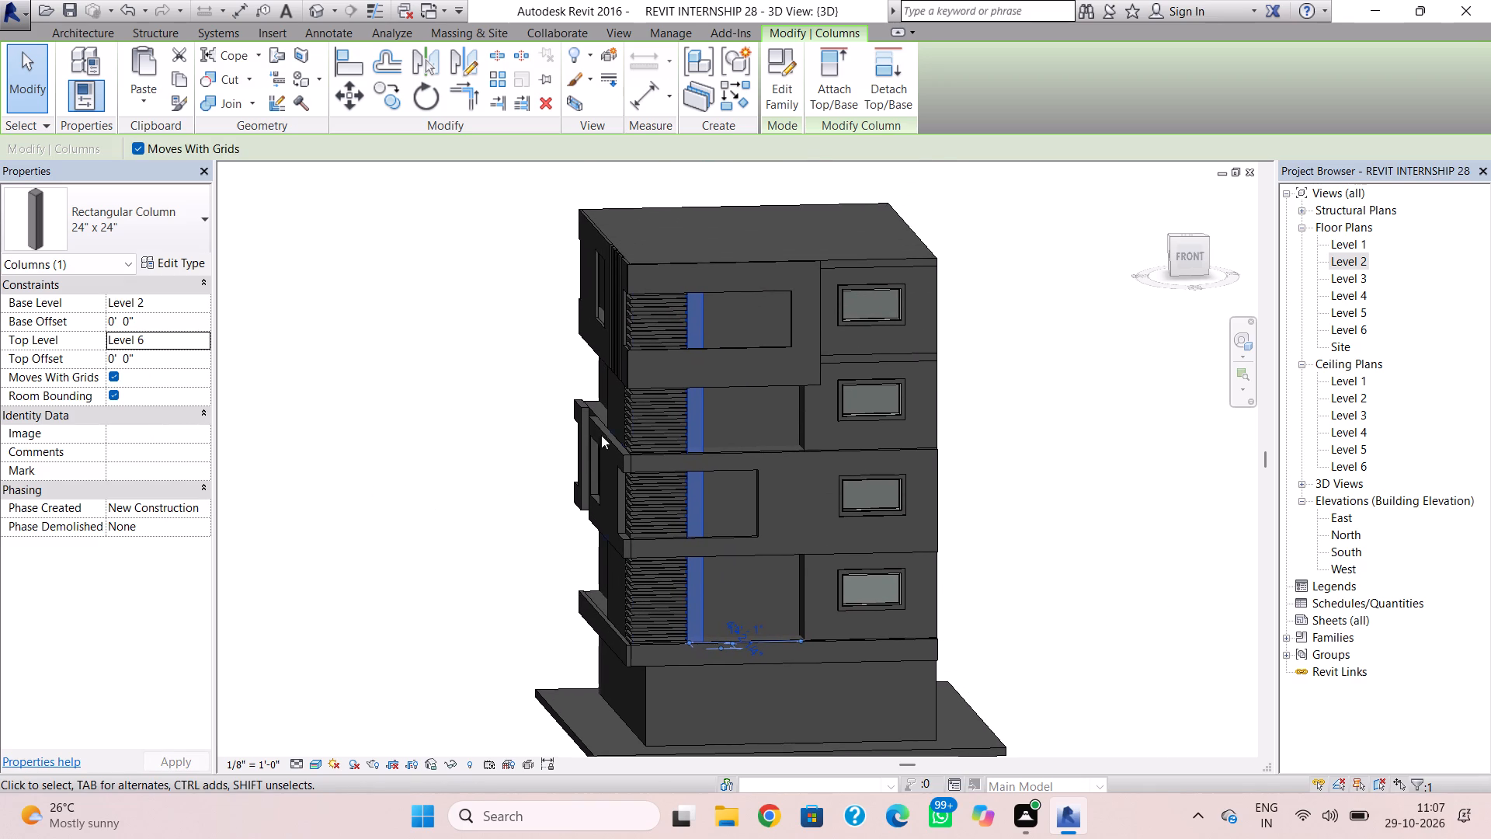
On the Level 2 plan, place a second 24" x 24" rectangular column along the front slab edge, aligned with the louvre-side column.
key(Escape)
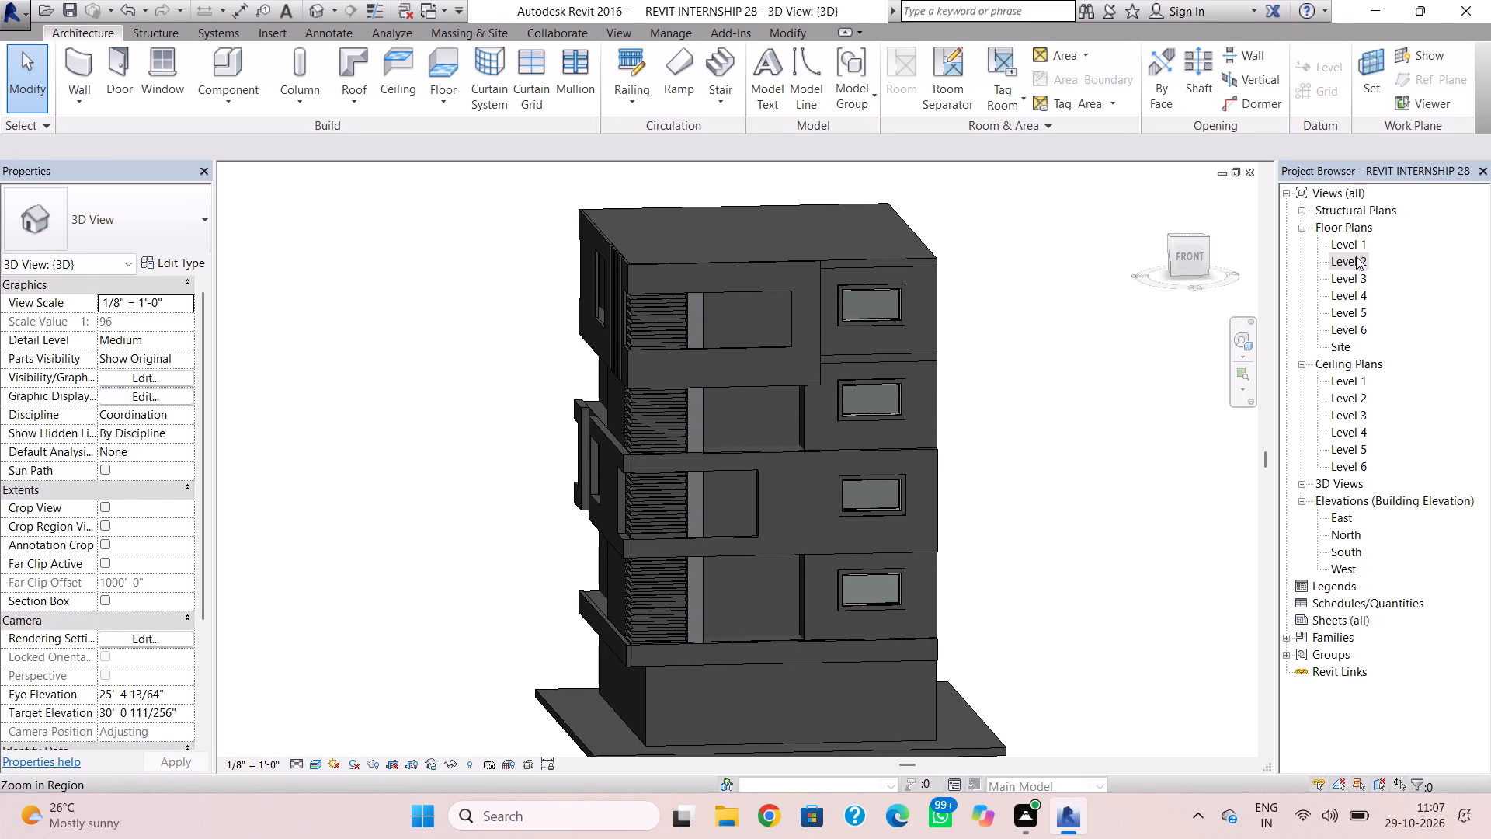
double_click(1356, 256)
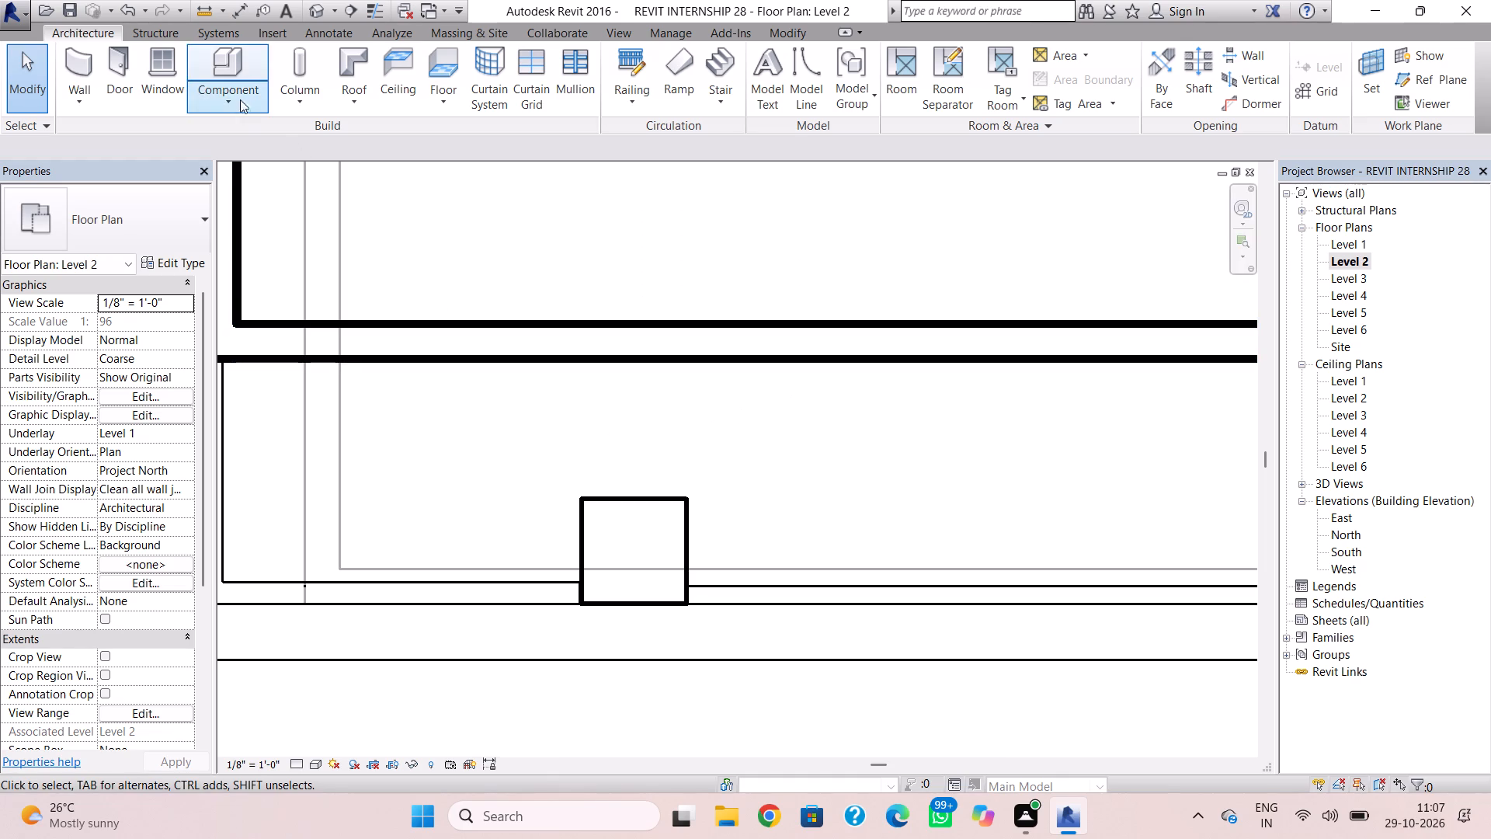
click(280, 96)
click(330, 190)
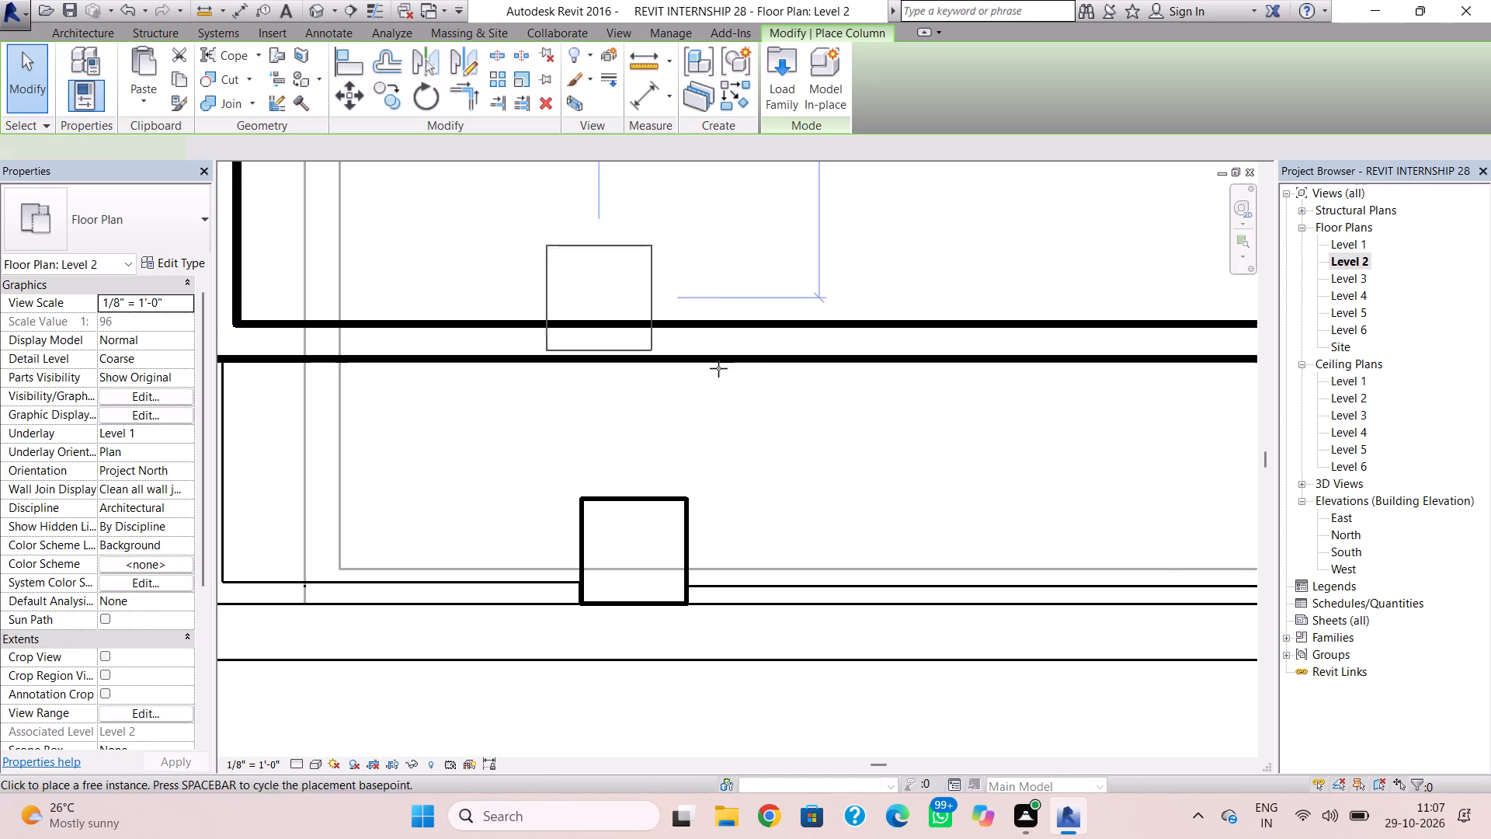
middle_drag(1094, 536, 911, 496)
scroll(1094, 536, down, 1)
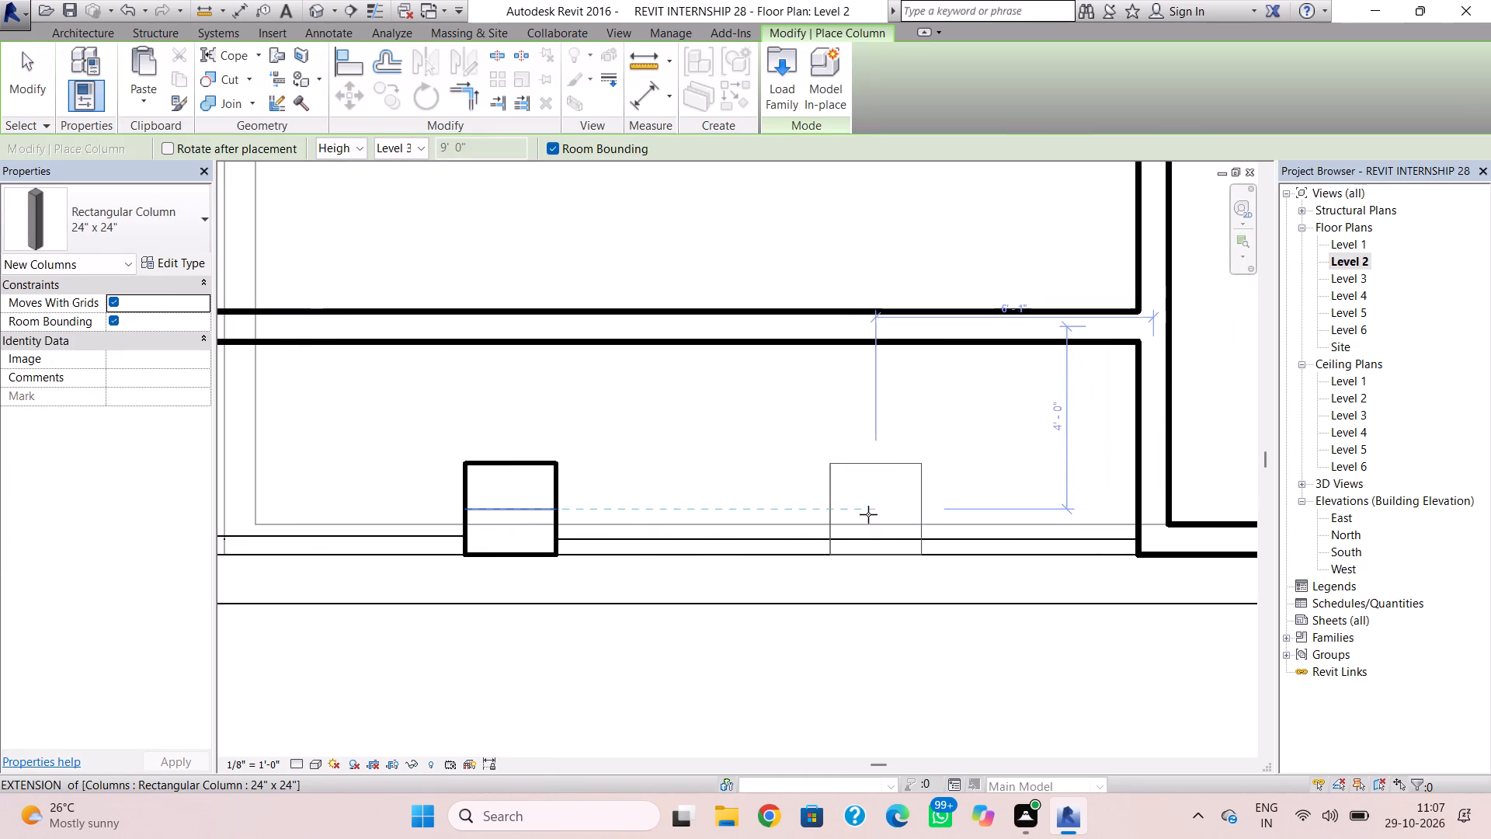
click(868, 515)
key(Escape)
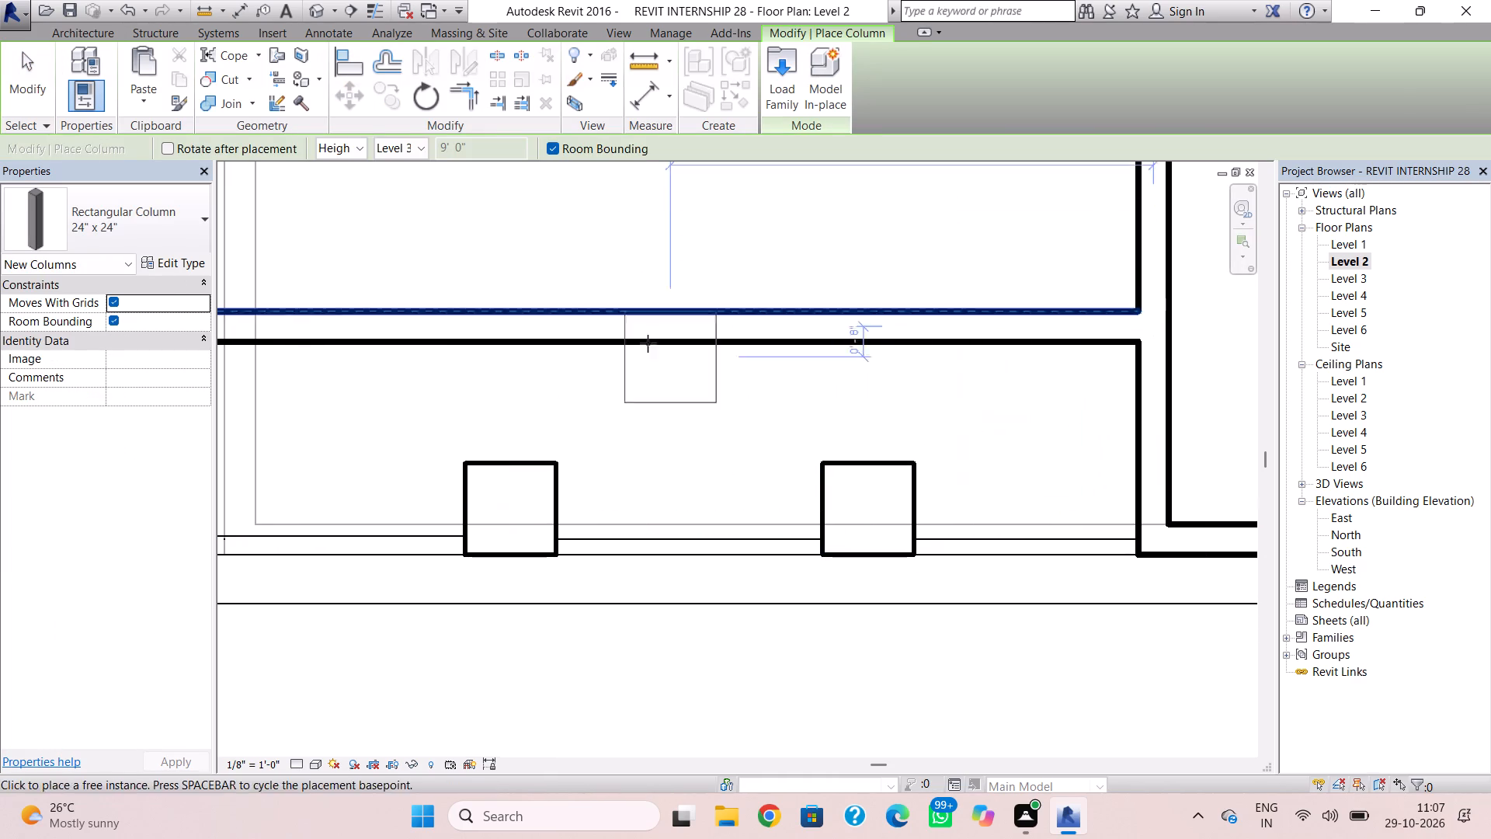
key(Escape)
In the 3D view, widen the front wall panel's Level 3 opening away from the louvres, just past the new column.
click(320, 5)
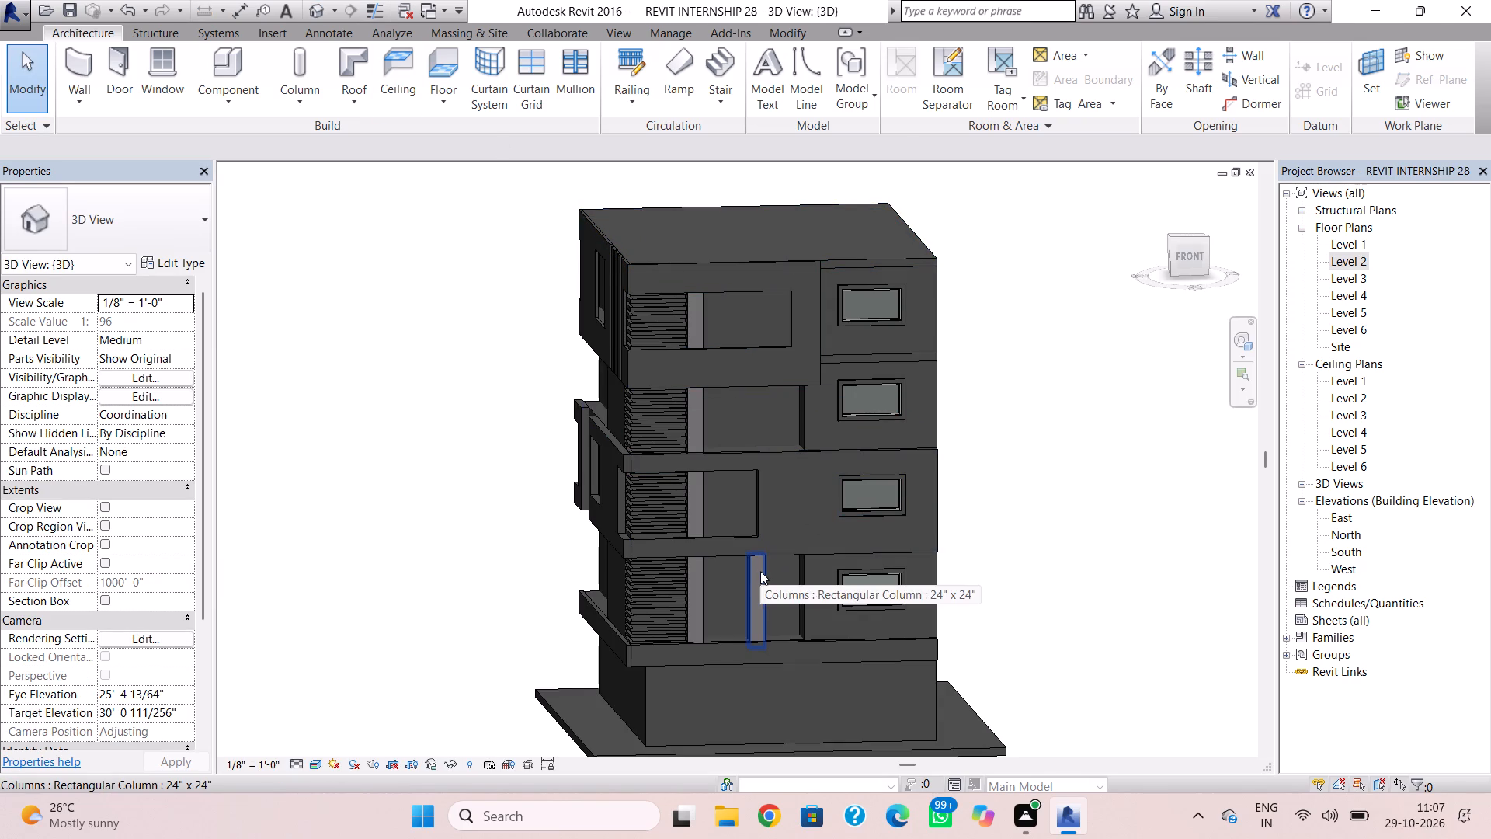
click(763, 521)
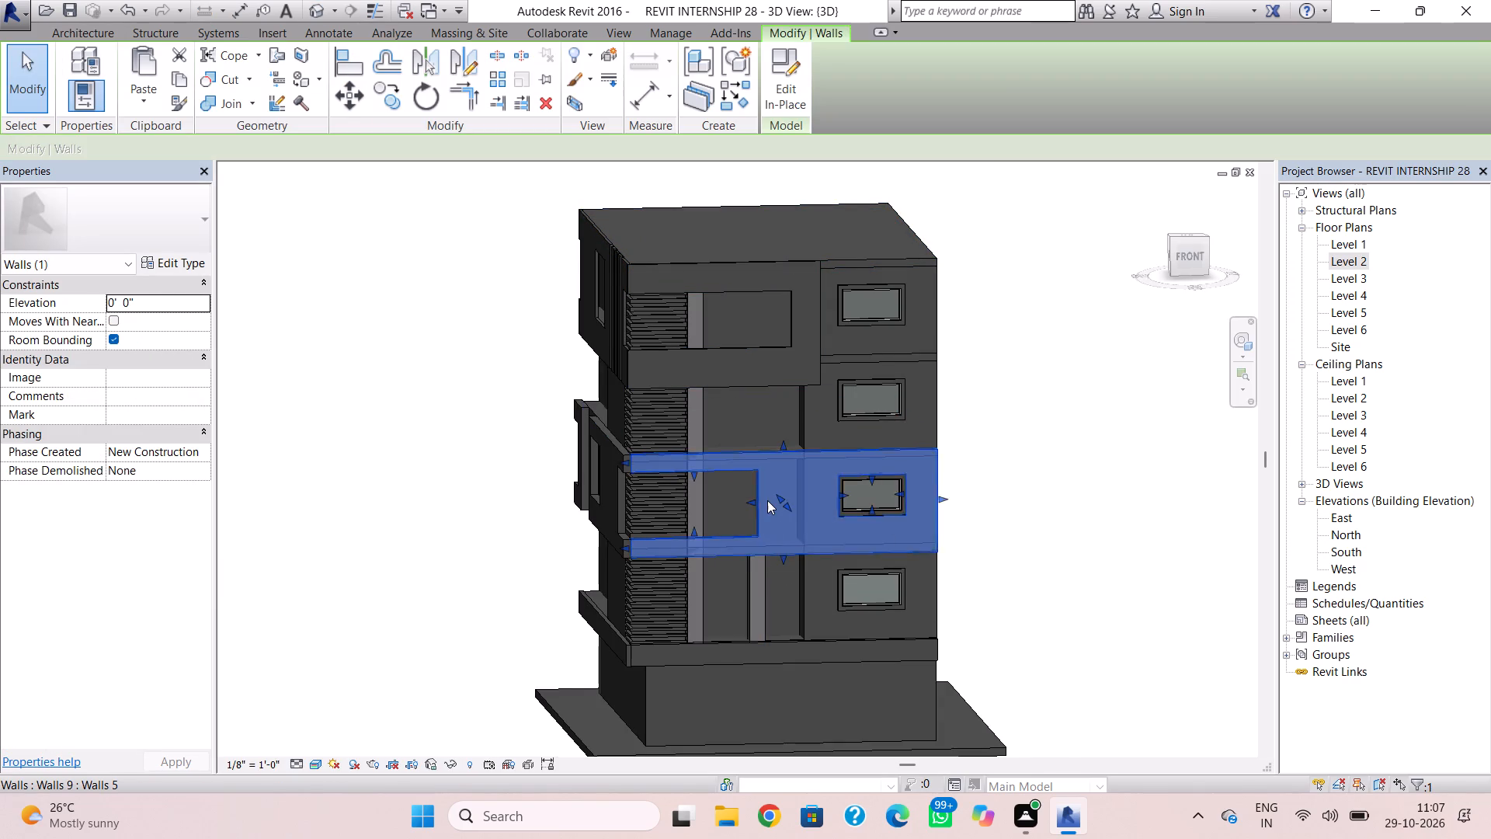
scroll(767, 500, up, 4)
drag(744, 504, 771, 503)
click(732, 529)
Set the second front column's top level to Level 4.
click(739, 629)
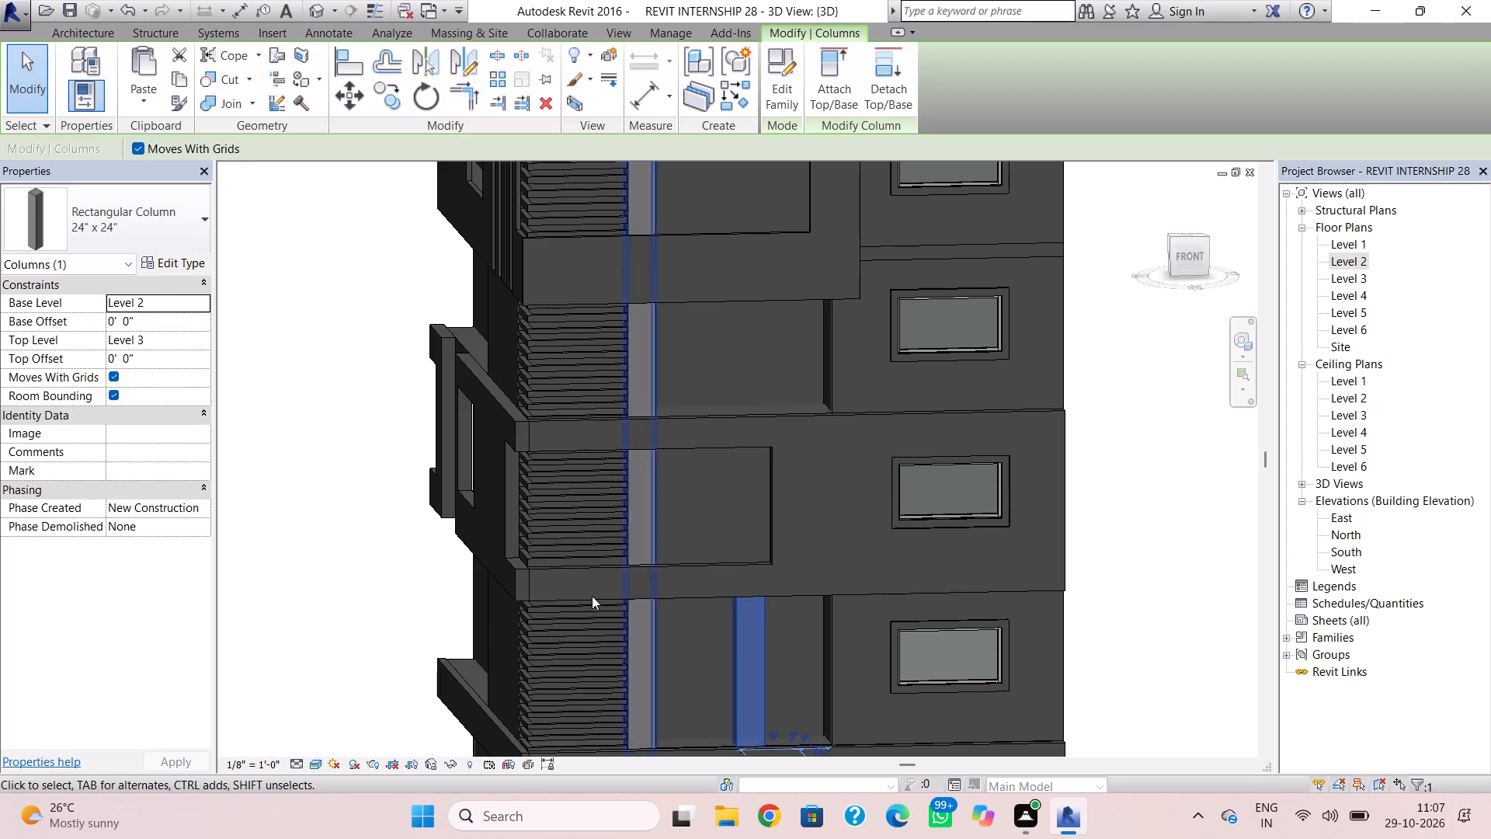
click(193, 339)
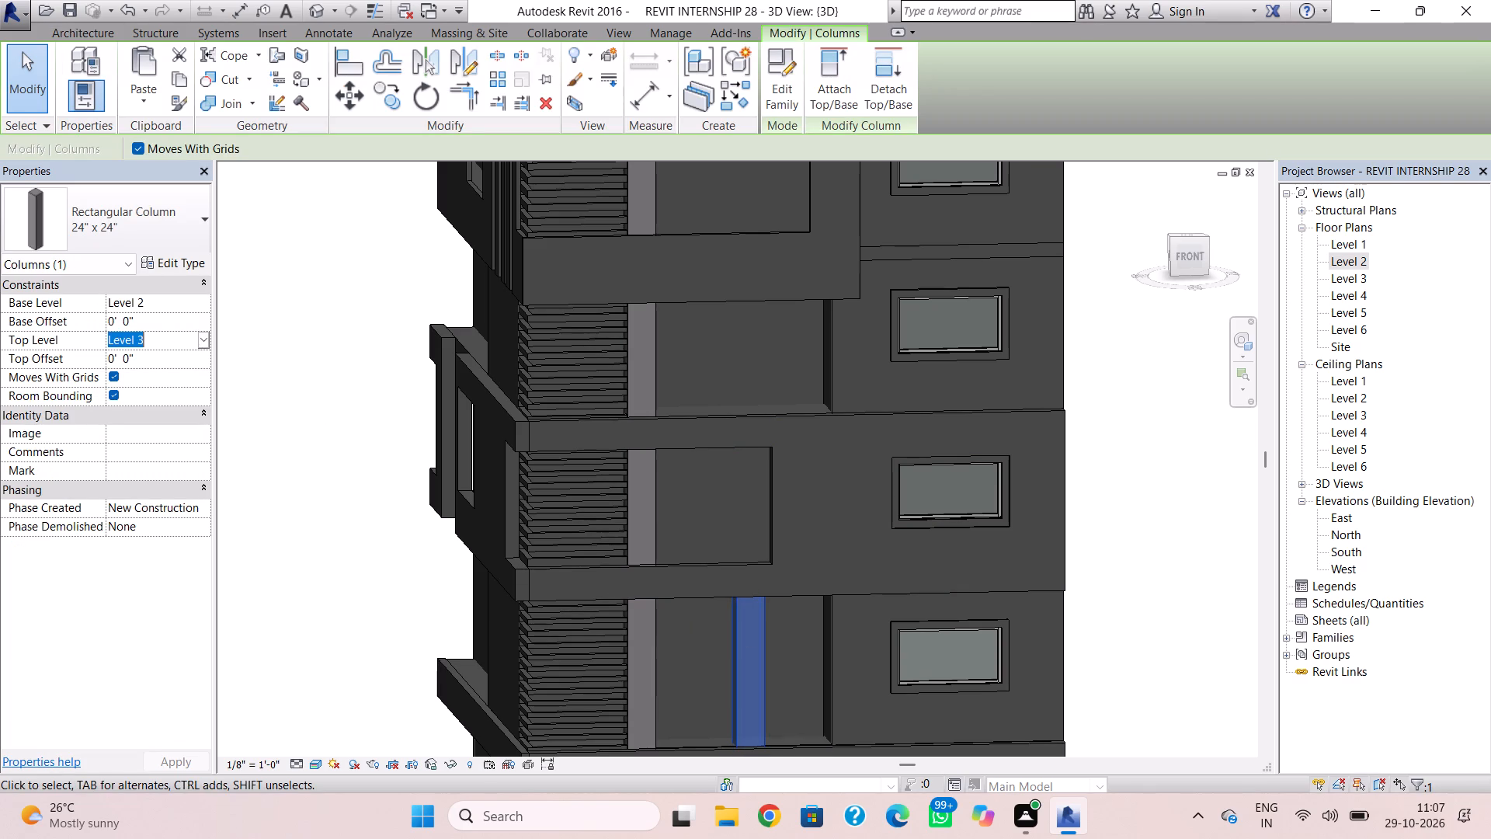
click(200, 343)
click(159, 399)
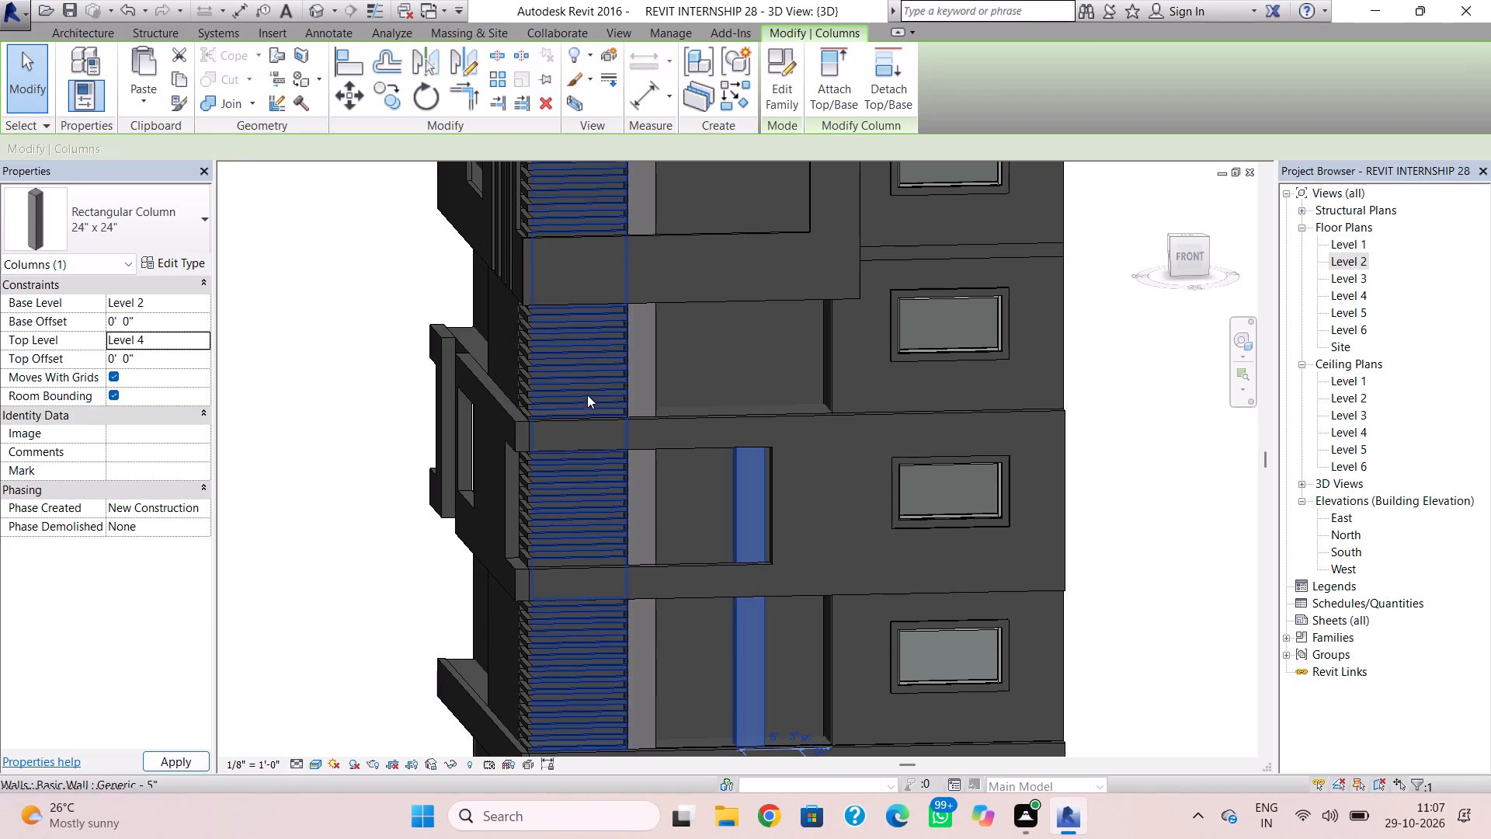
key(Escape)
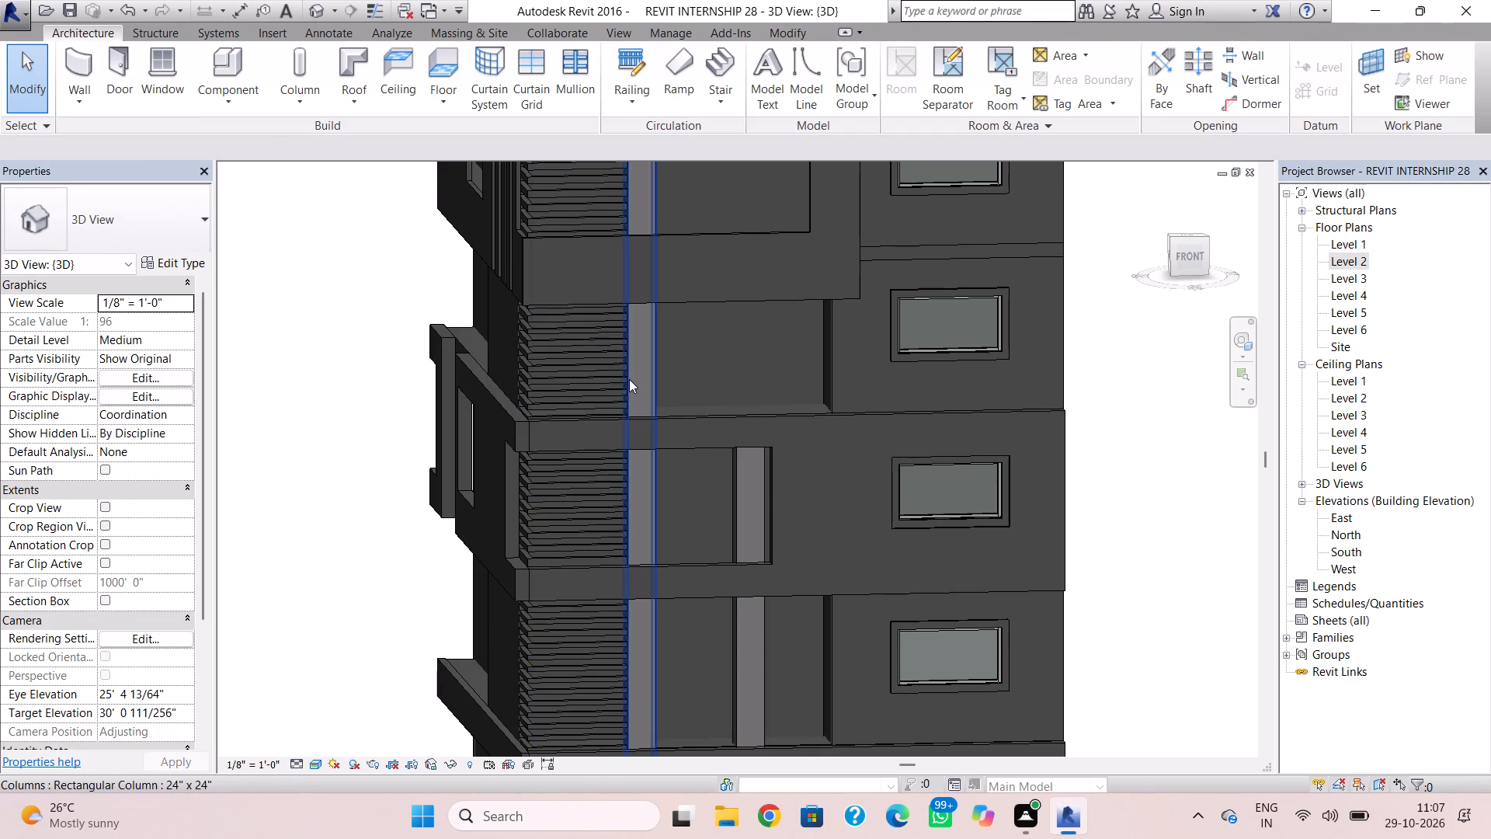
Set the top level of the column beside the corner louvres to Level 5.
scroll(647, 340, down, 1)
middle_drag(648, 340, 664, 548)
click(675, 428)
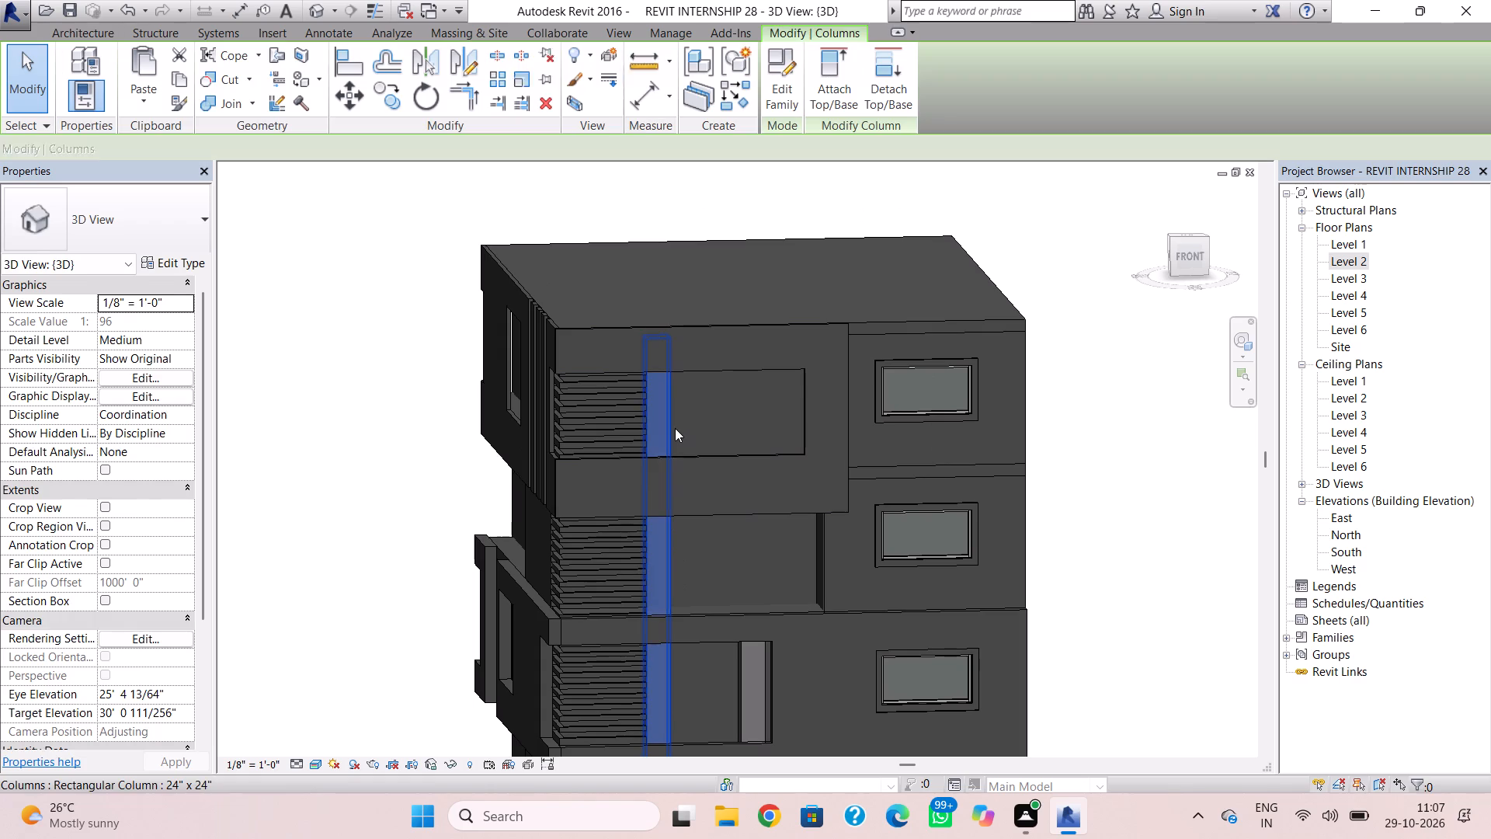
click(200, 339)
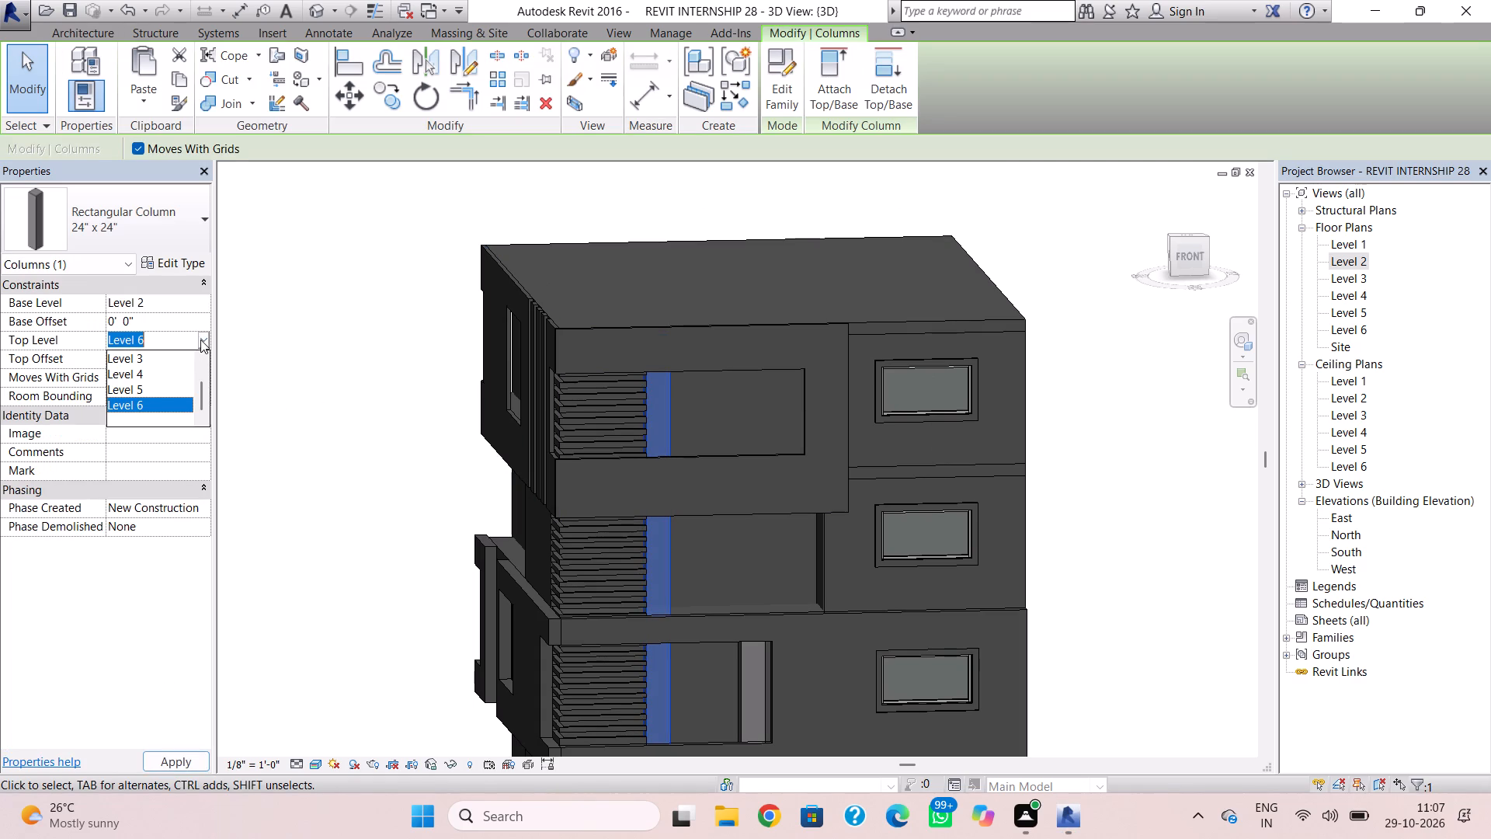
click(160, 385)
key(Escape)
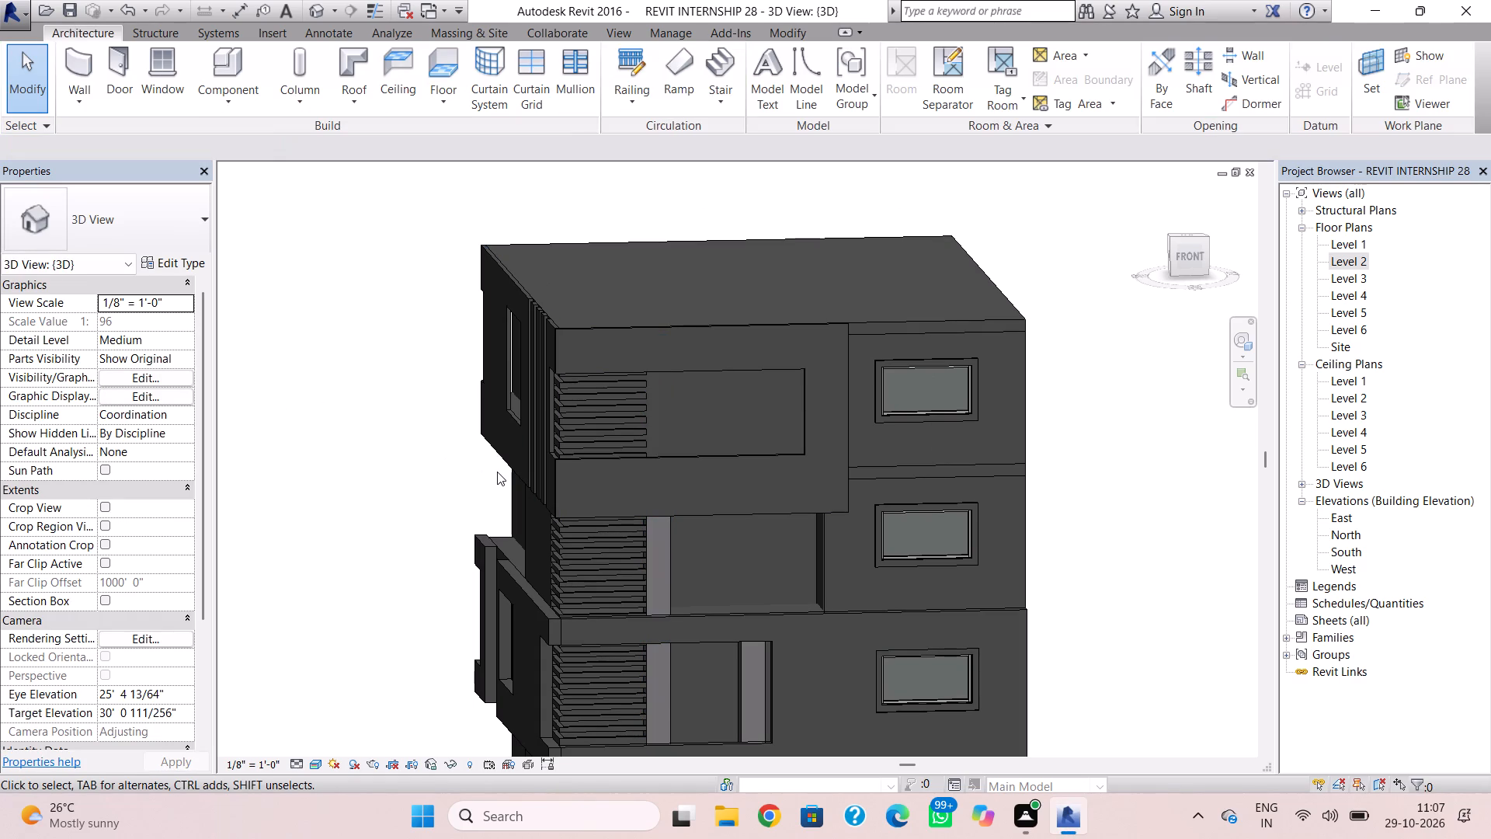
Examine the front-left corner, checking the columns behind the front openings and the left facade.
right_drag(504, 455, 666, 449)
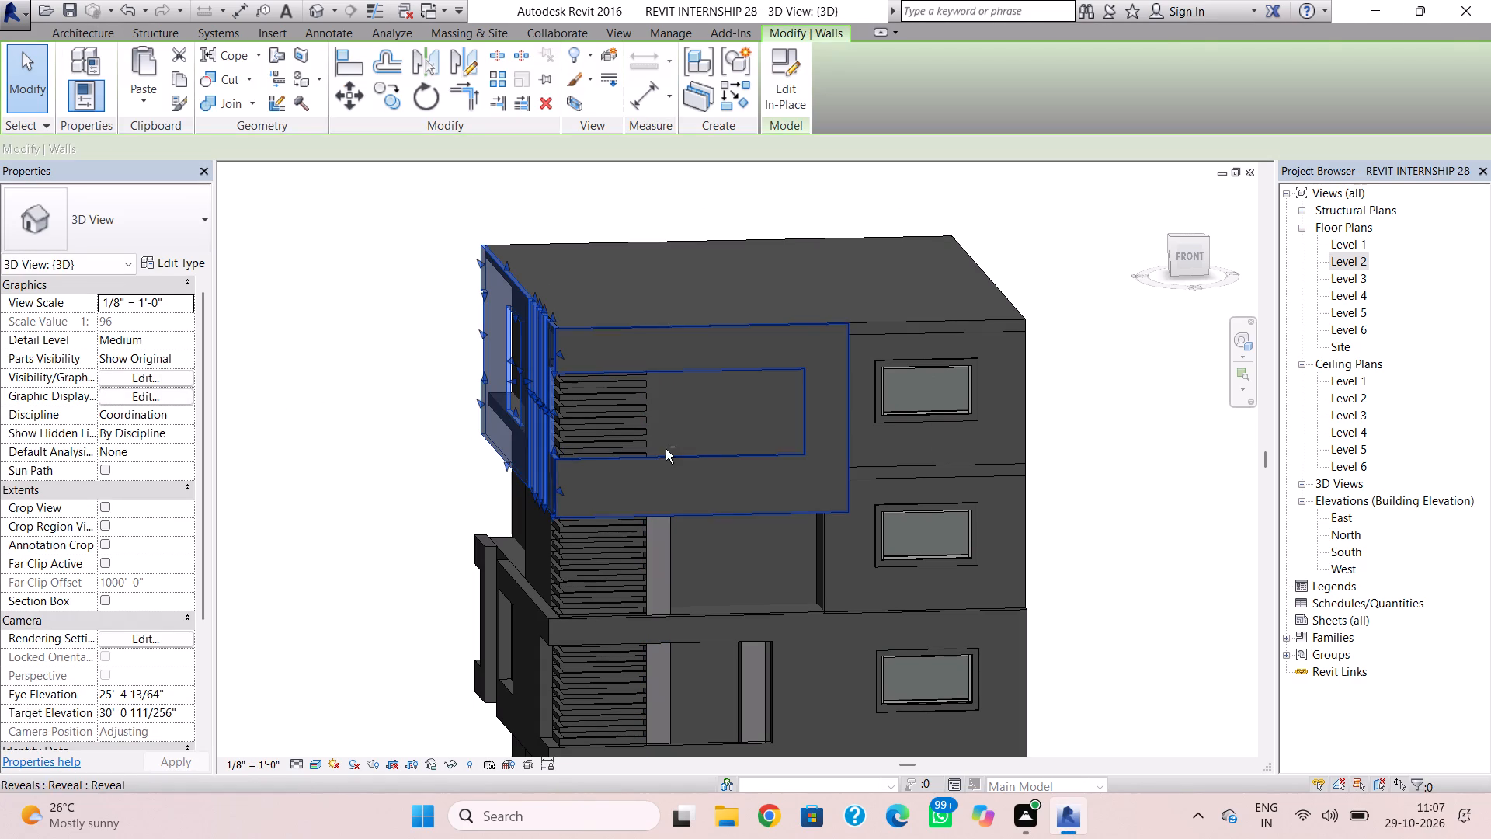
right_drag(666, 449, 668, 448)
key(Escape)
shift+right_drag(380, 532, 526, 521)
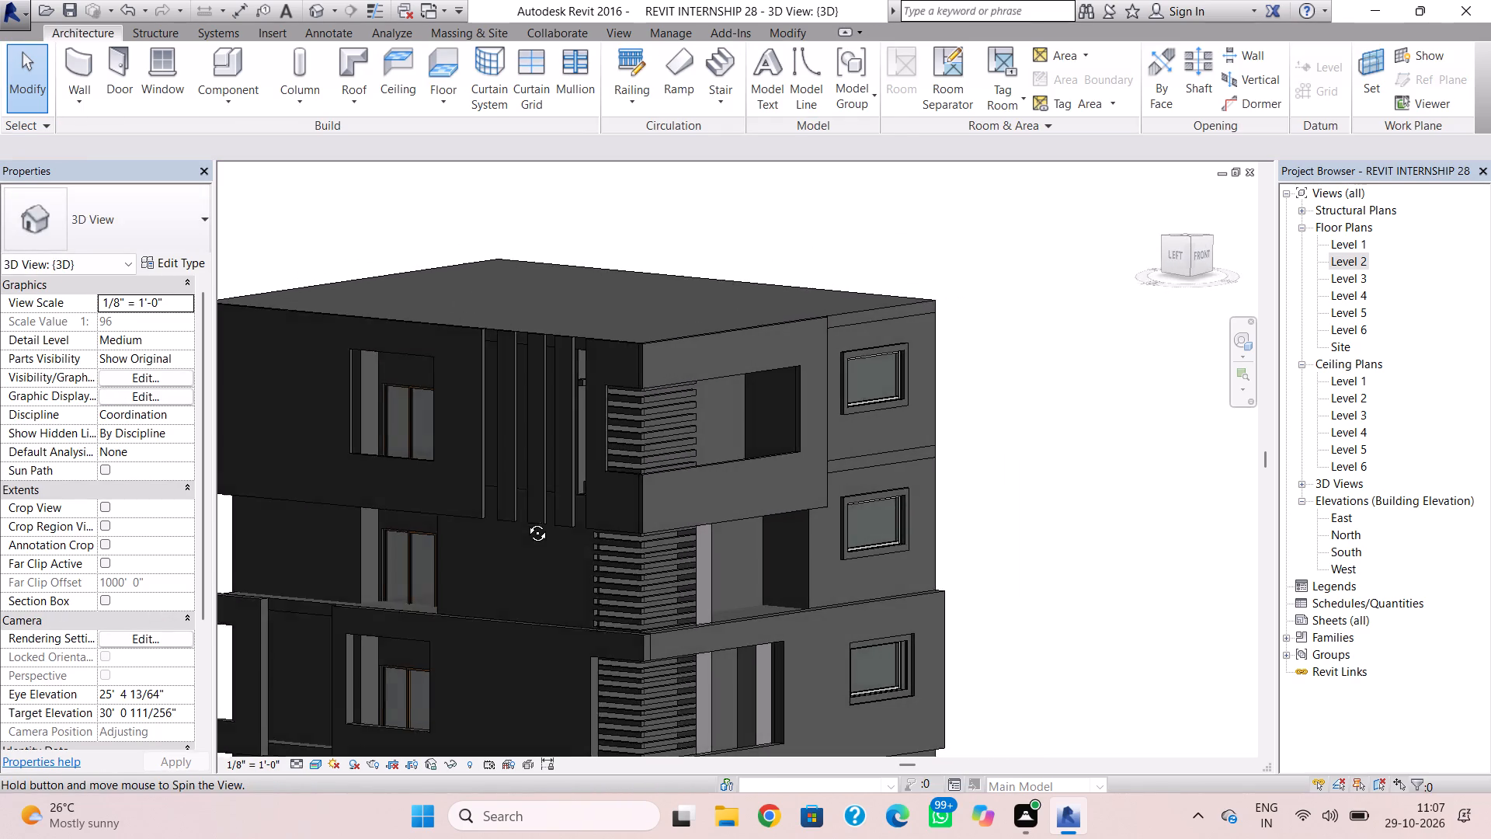
shift+right_drag(526, 521, 539, 555)
middle_drag(533, 535, 558, 451)
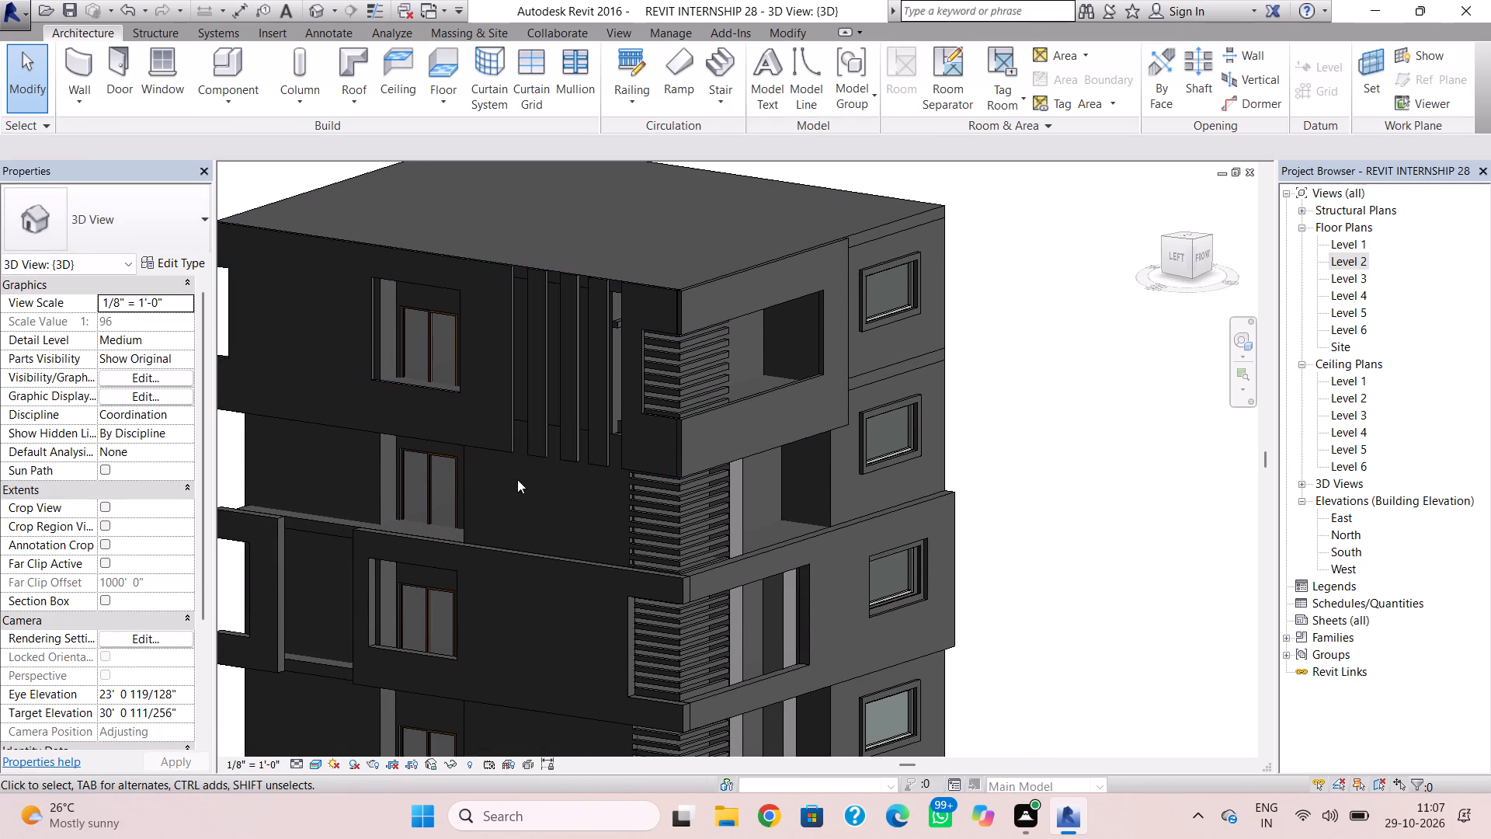
scroll(513, 480, down, 1)
middle_drag(516, 476, 545, 430)
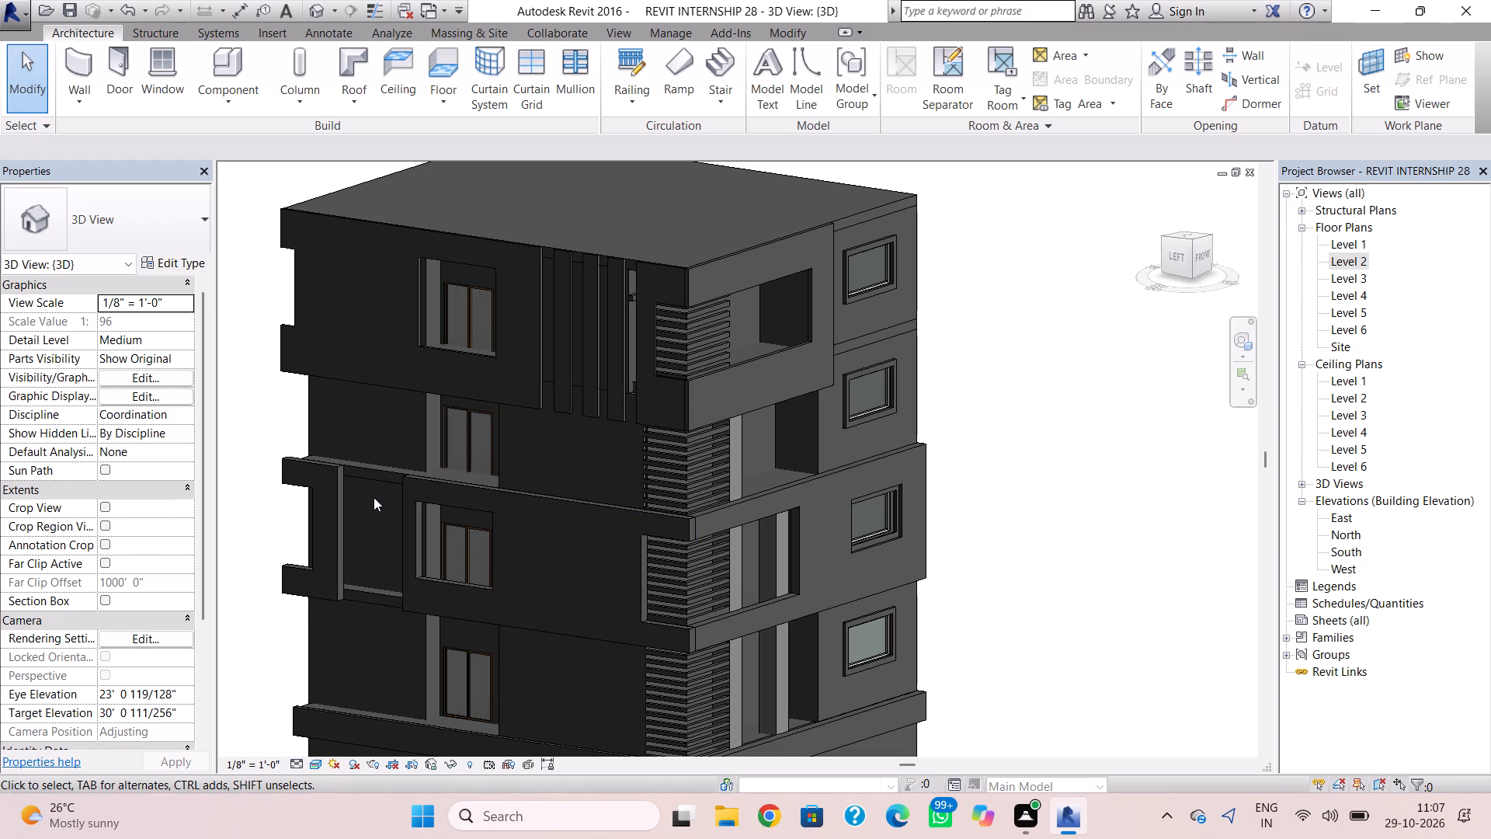
Thin the small bracket-shaped Level 3 wall panel at the rear of the left facade to about half its thickness.
shift+right_drag(374, 497, 663, 510)
scroll(670, 558, down, 1)
scroll(673, 572, up, 4)
middle_drag(717, 582, 718, 502)
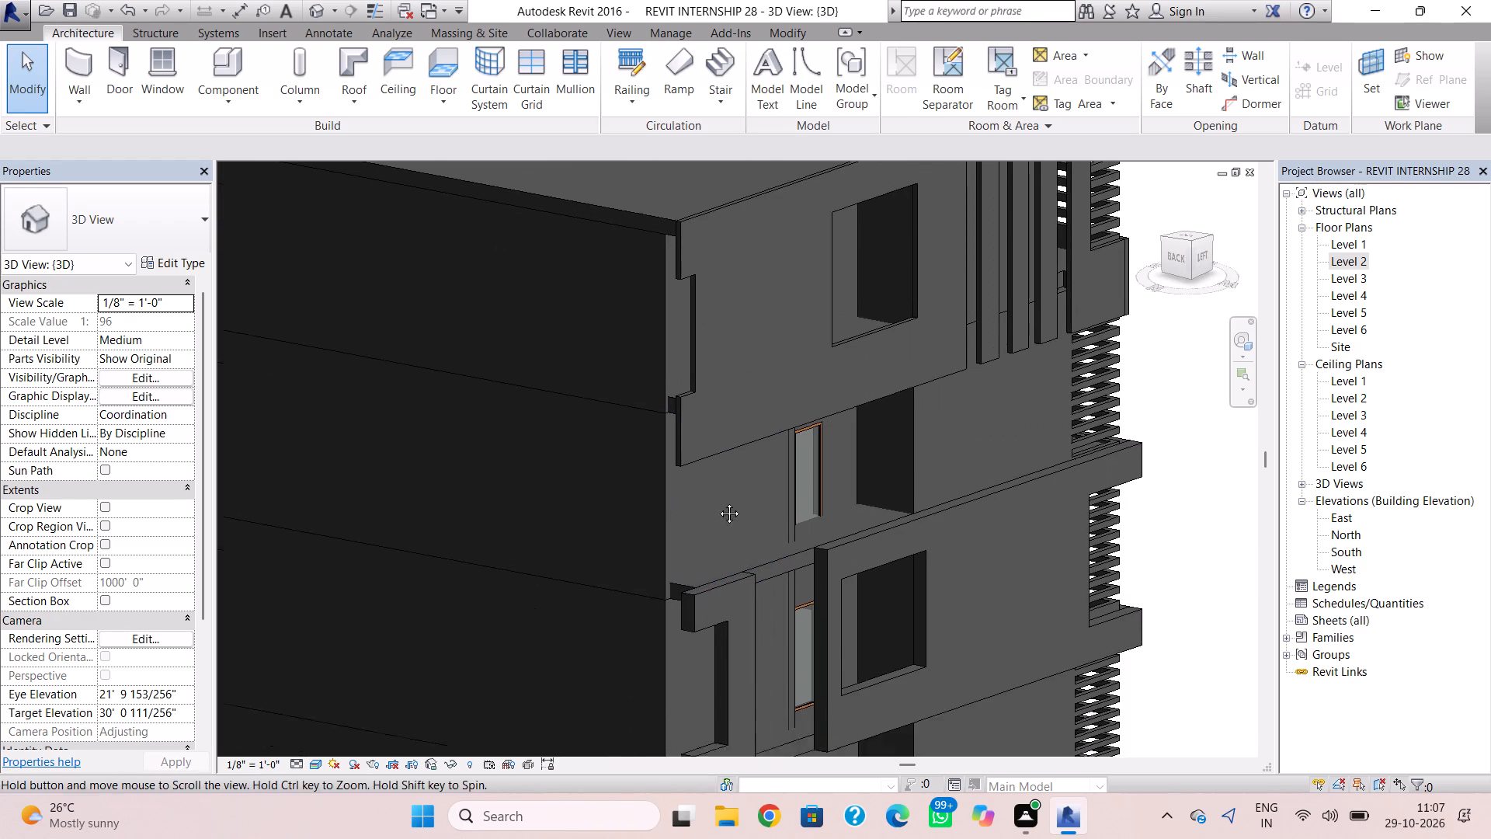
middle_drag(718, 502, 718, 402)
click(725, 476)
scroll(732, 513, up, 3)
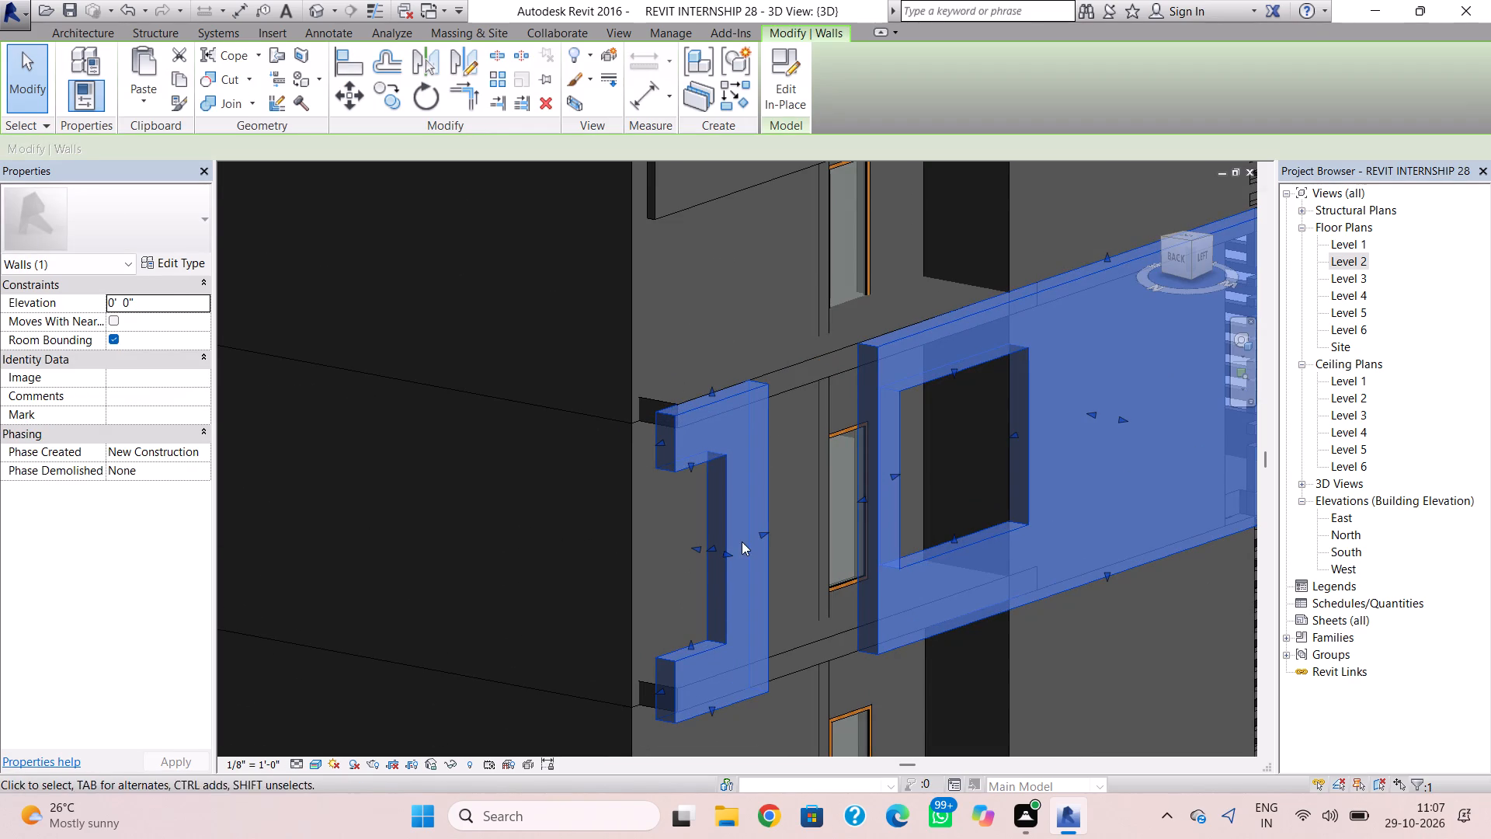
scroll(736, 550, up, 4)
drag(721, 559, 707, 552)
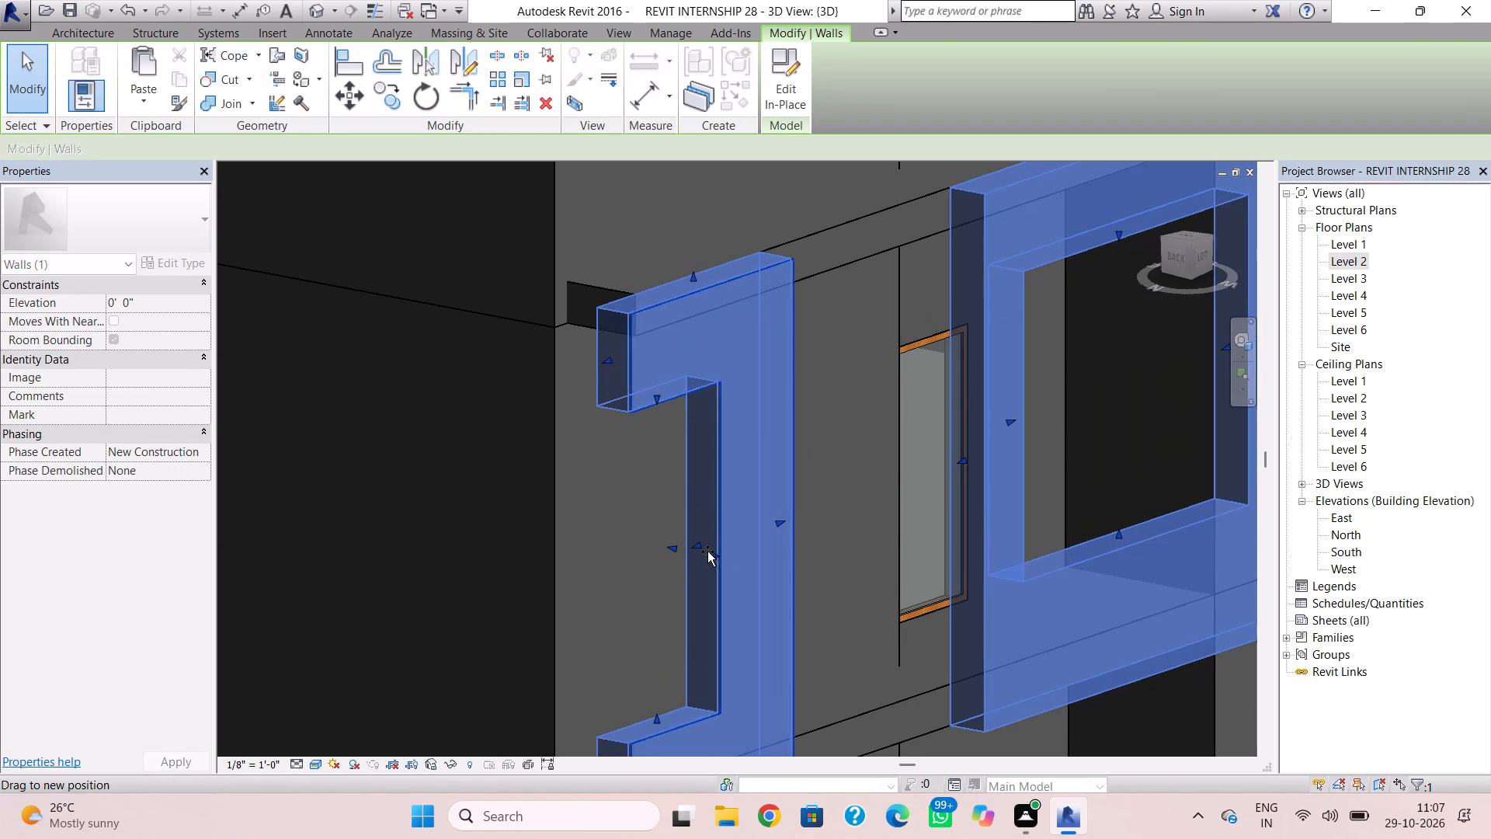
drag(707, 552, 695, 545)
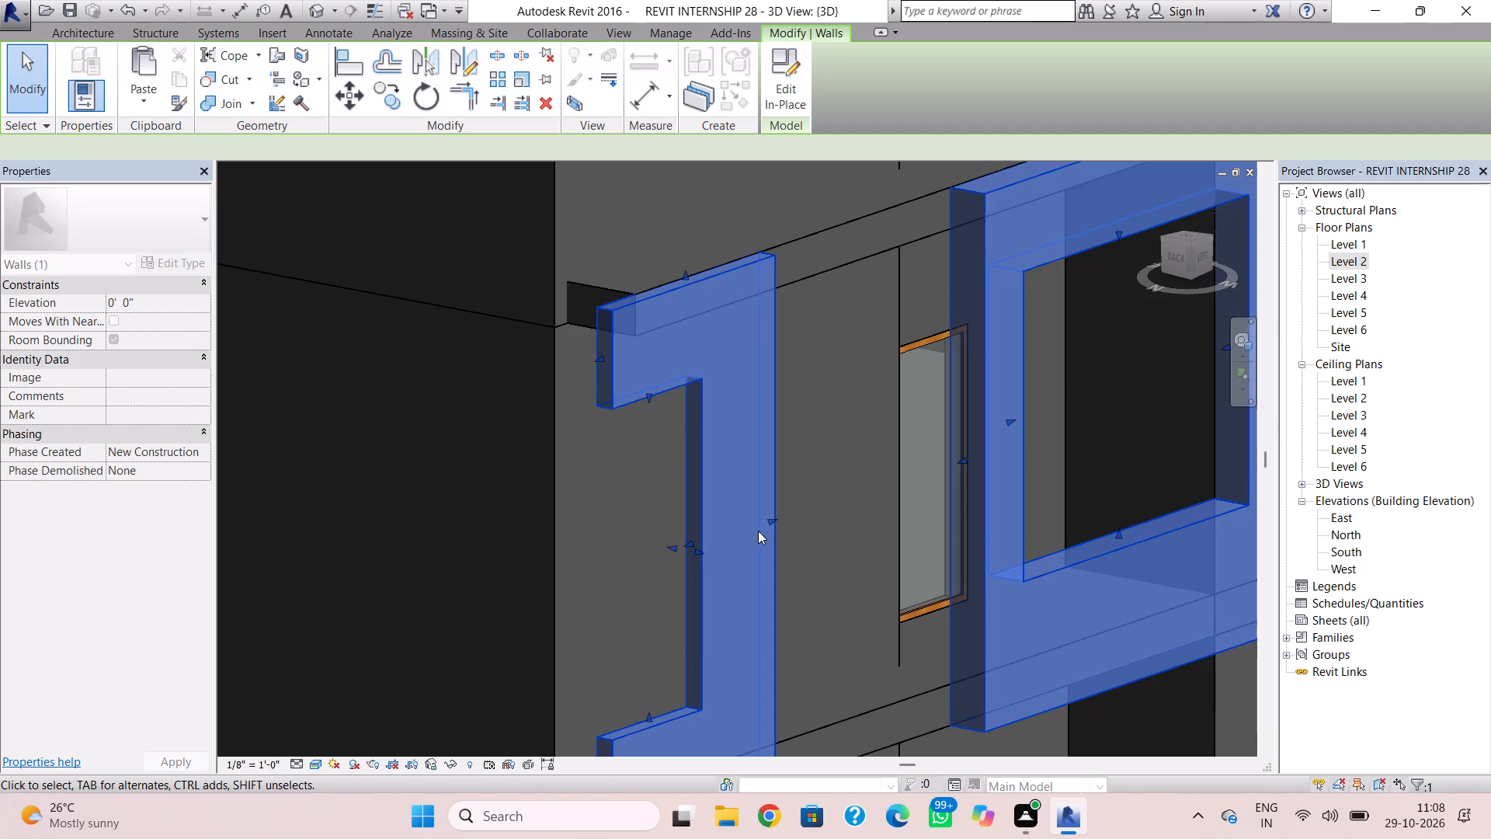
Thin the larger Level 3 wall panel on the left facade by pulling its outer face inward.
middle_drag(1019, 529, 714, 535)
middle_drag(1071, 377, 1057, 394)
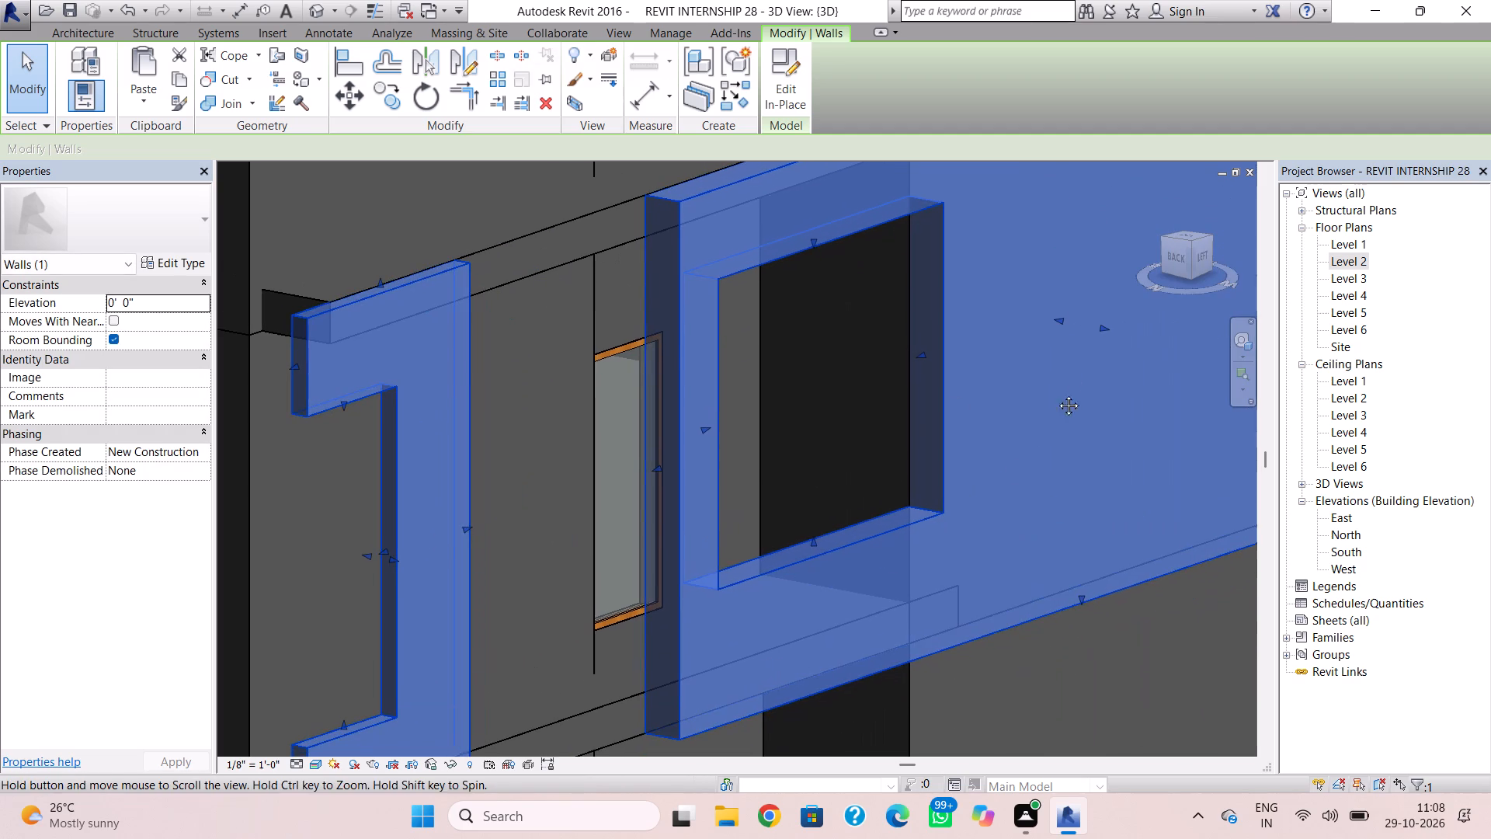
middle_drag(1057, 394, 912, 578)
drag(944, 526, 930, 517)
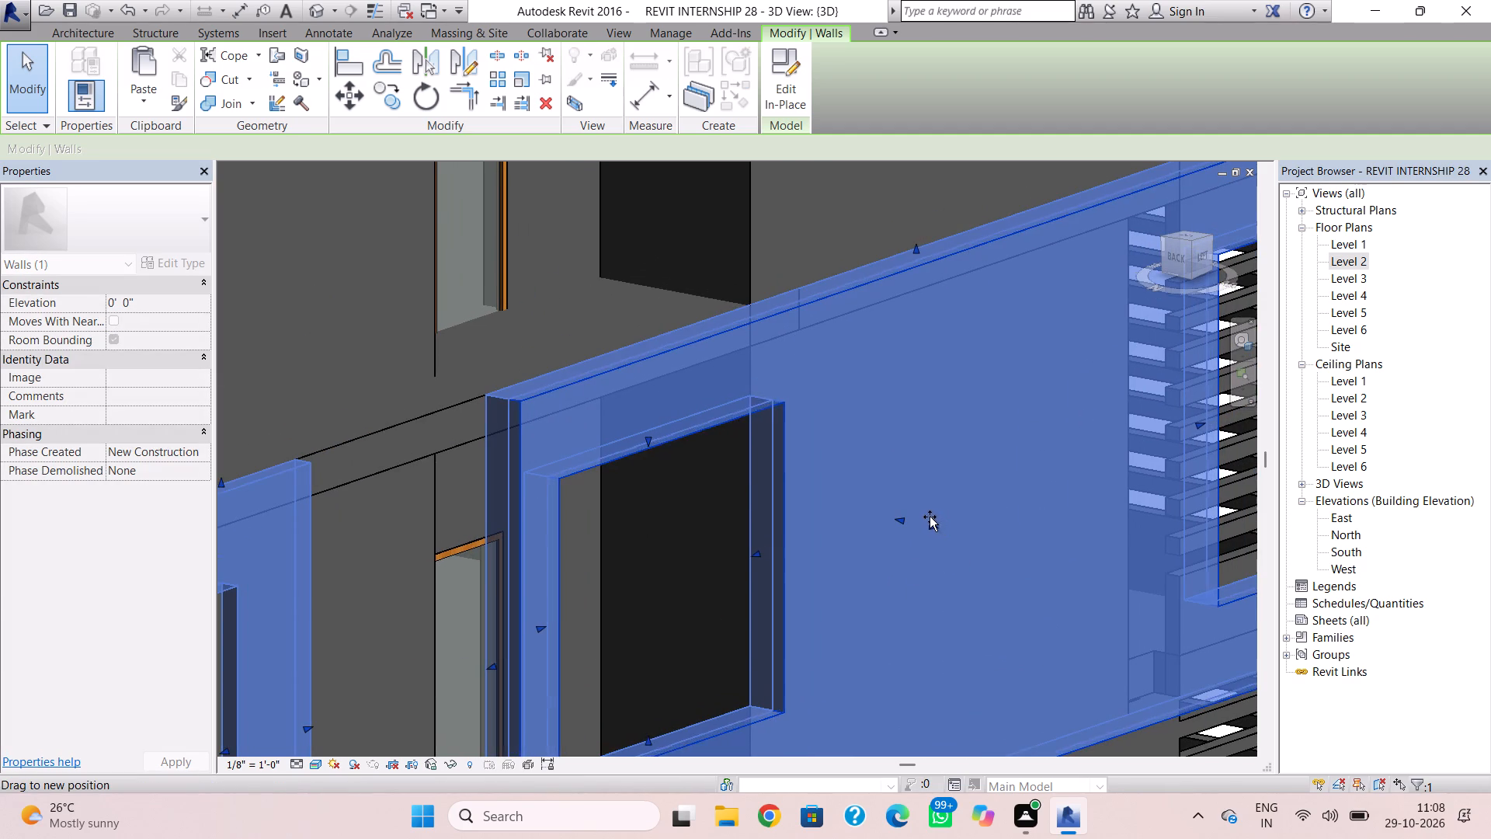
drag(930, 517, 921, 511)
click(881, 567)
Examine the thinned left-facade panels and the front corner from around the building.
scroll(901, 551, down, 8)
shift+right_drag(1024, 534, 831, 520)
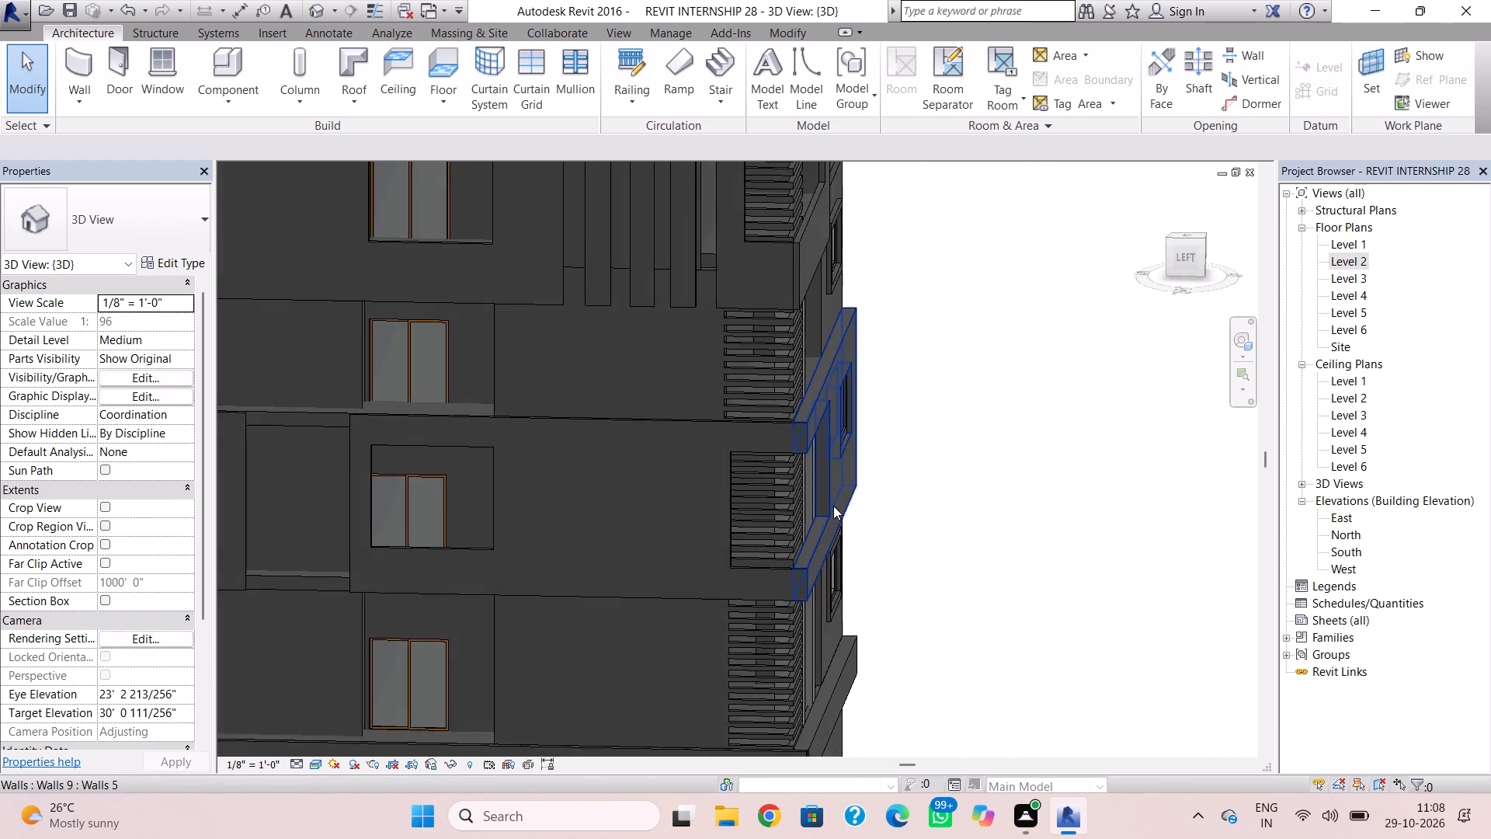
scroll(834, 505, down, 2)
middle_drag(834, 505, 898, 503)
shift+right_drag(645, 467, 859, 568)
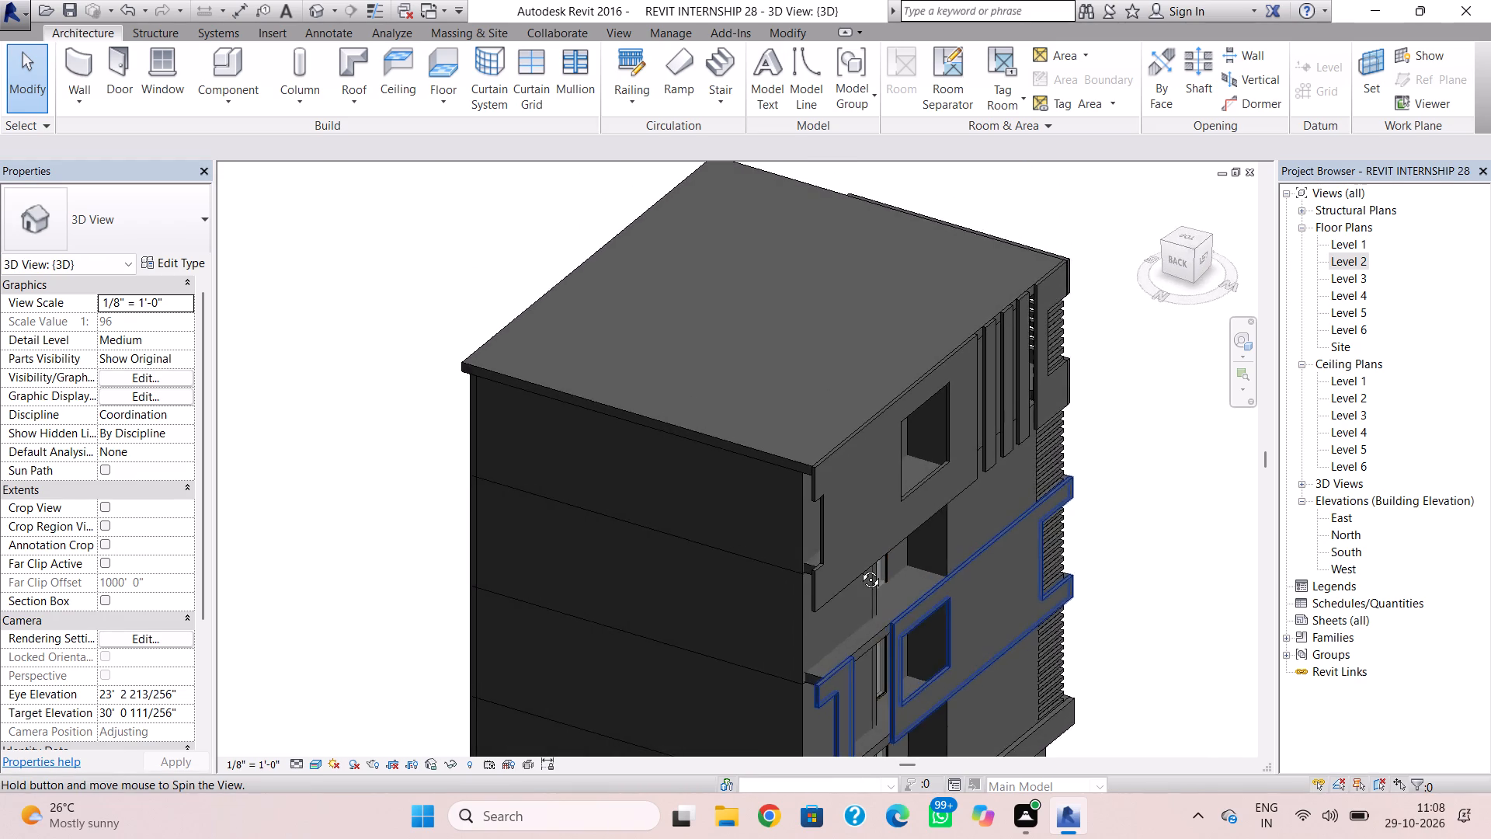
shift+right_drag(859, 568, 457, 450)
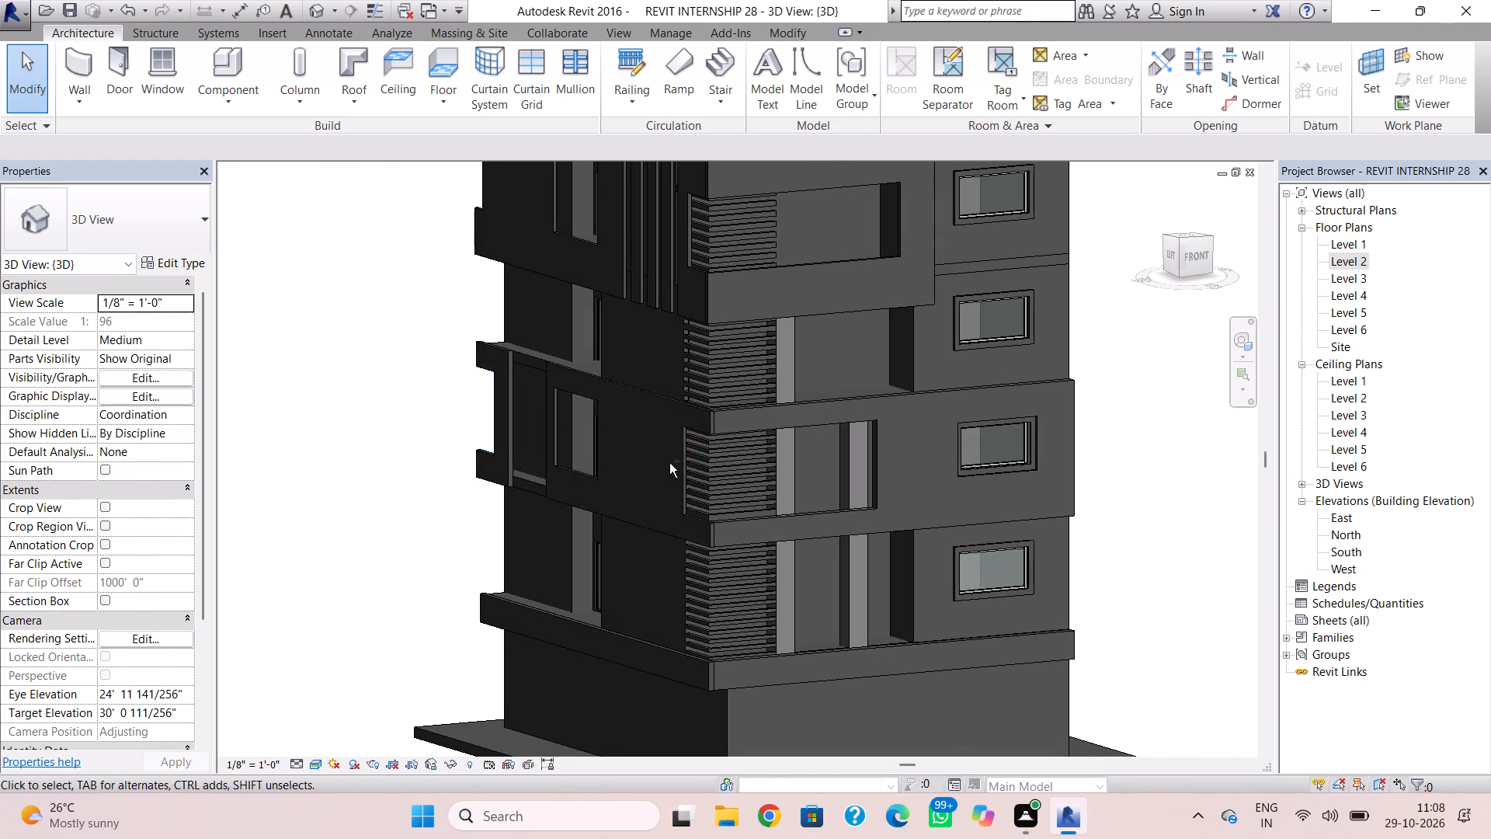
shift+right_drag(825, 499, 733, 495)
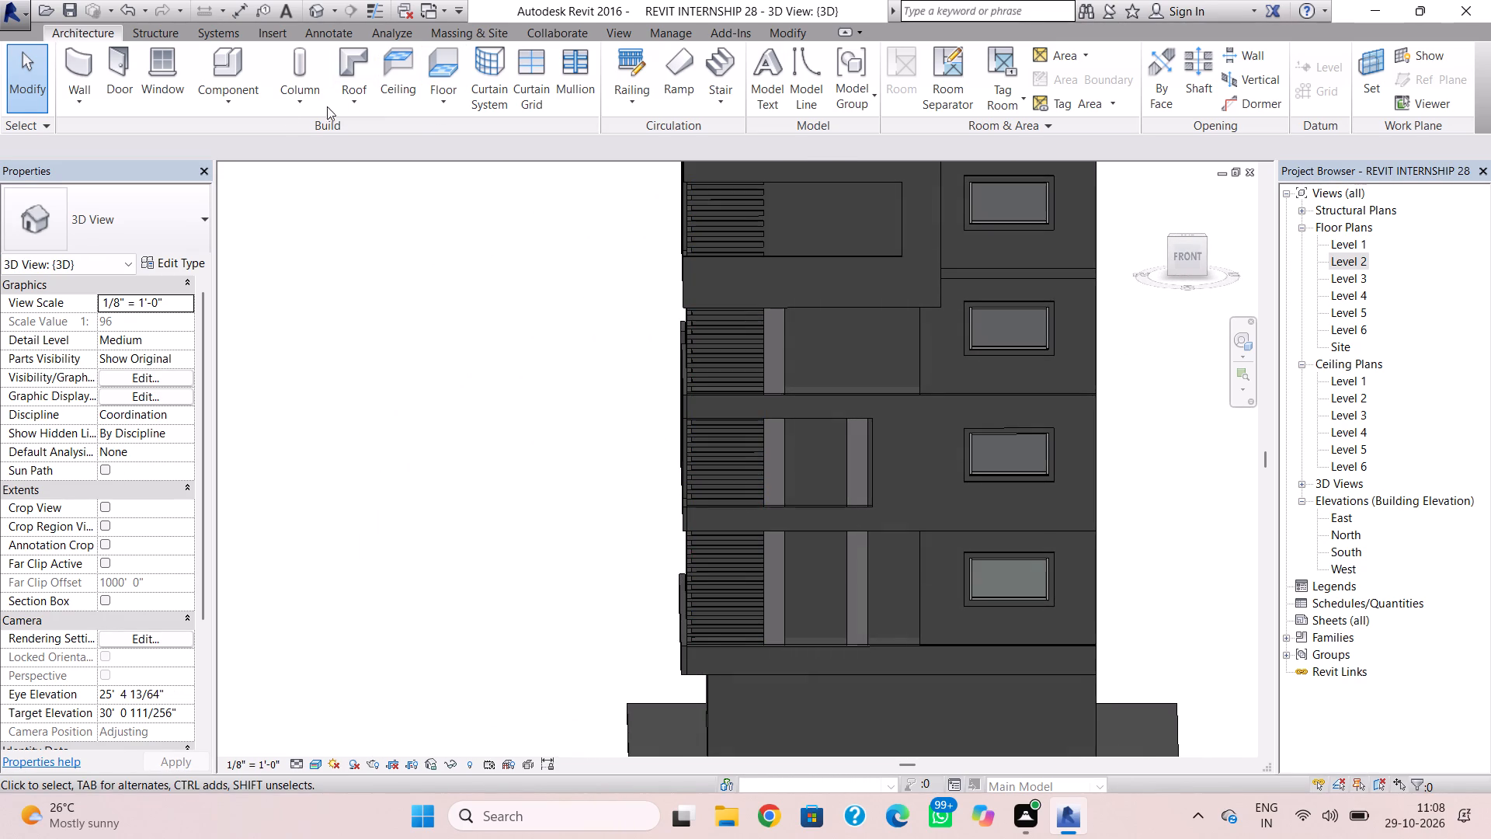
Place Door-Double-Sliding 68" x 80" doors between the columns of the Level 2 and Level 3 front openings.
click(107, 59)
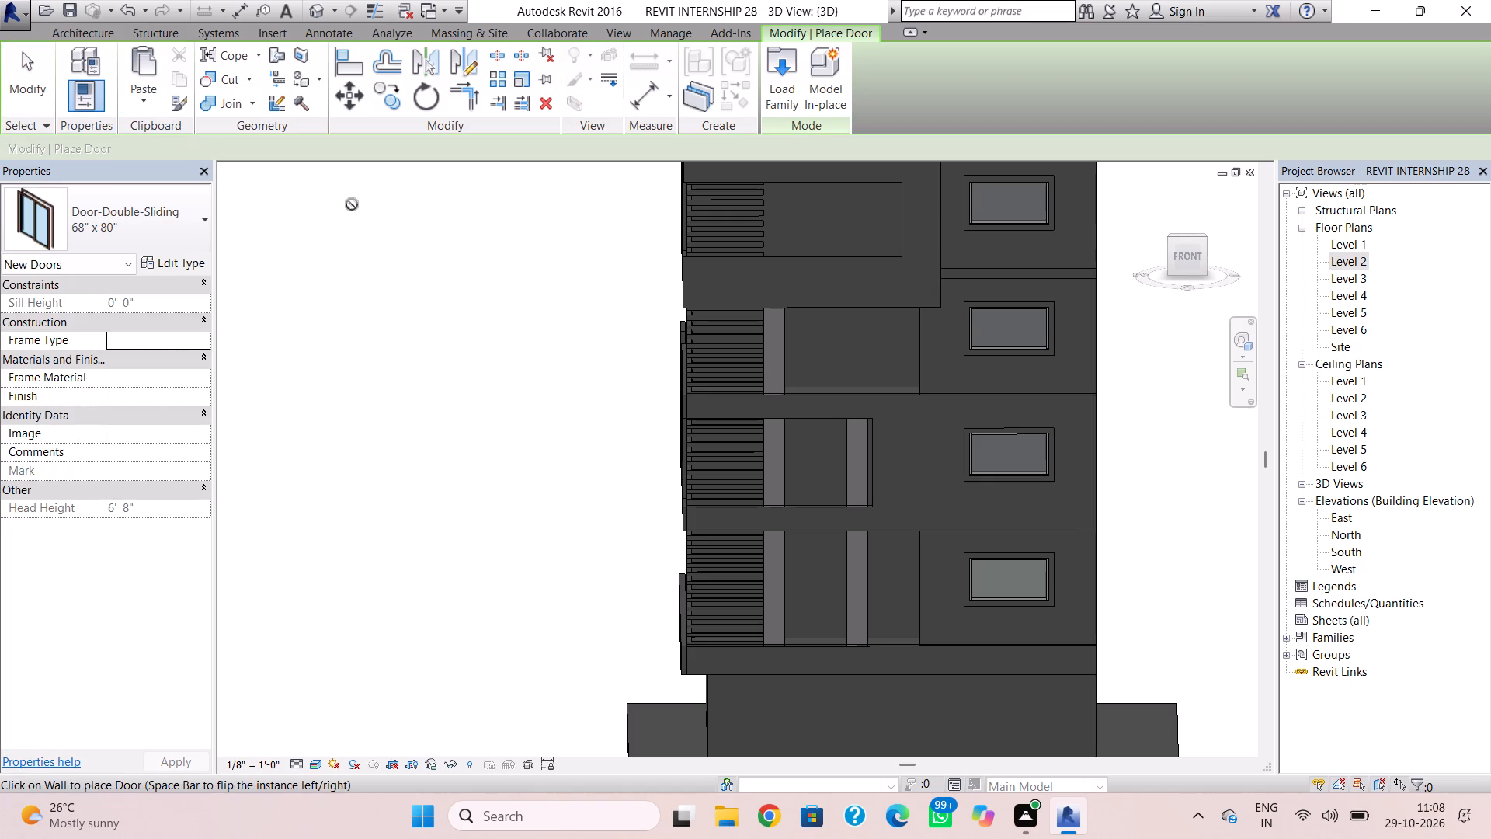
click(186, 215)
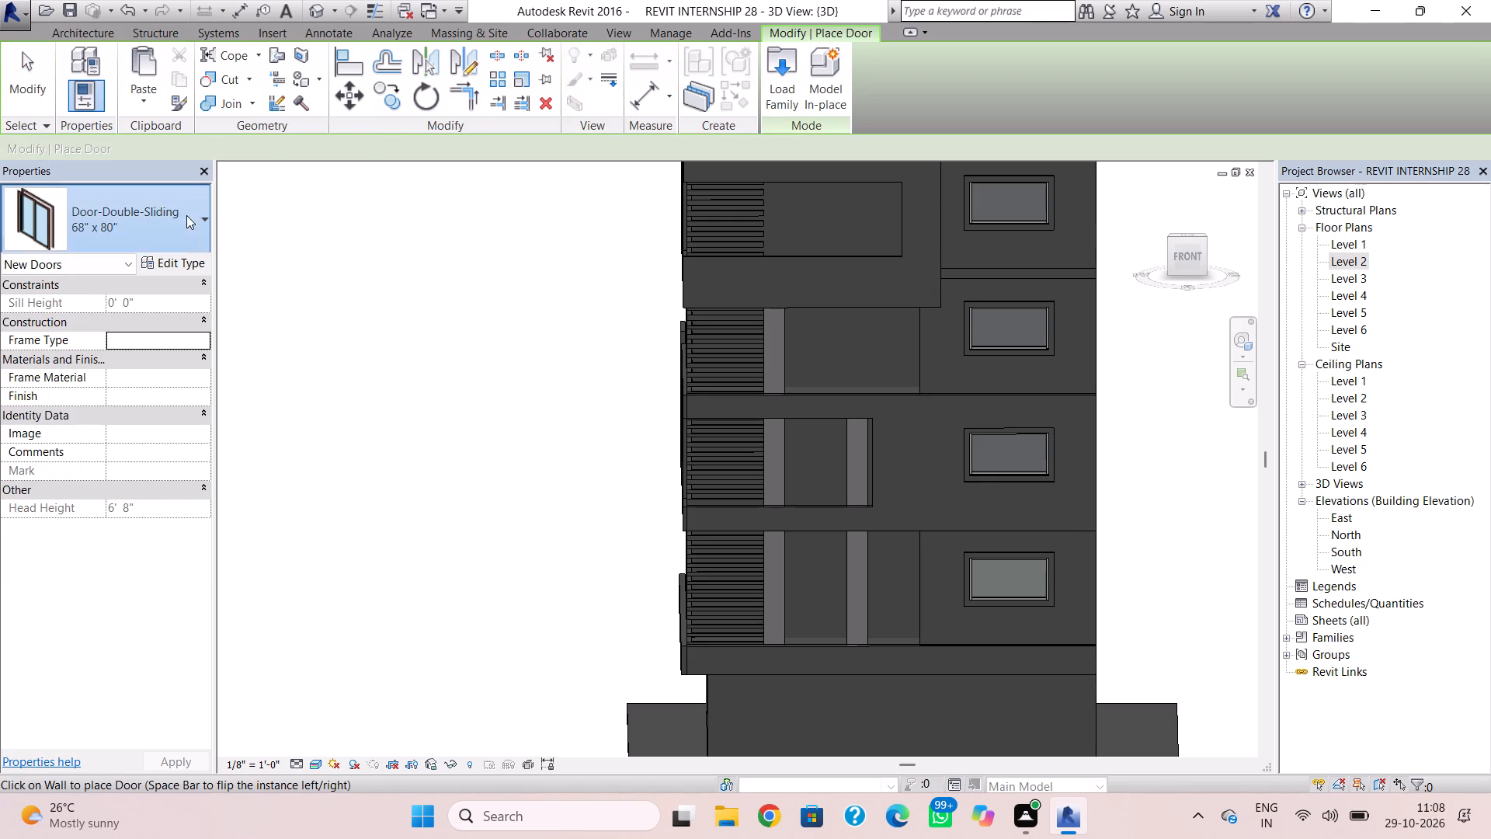
click(148, 322)
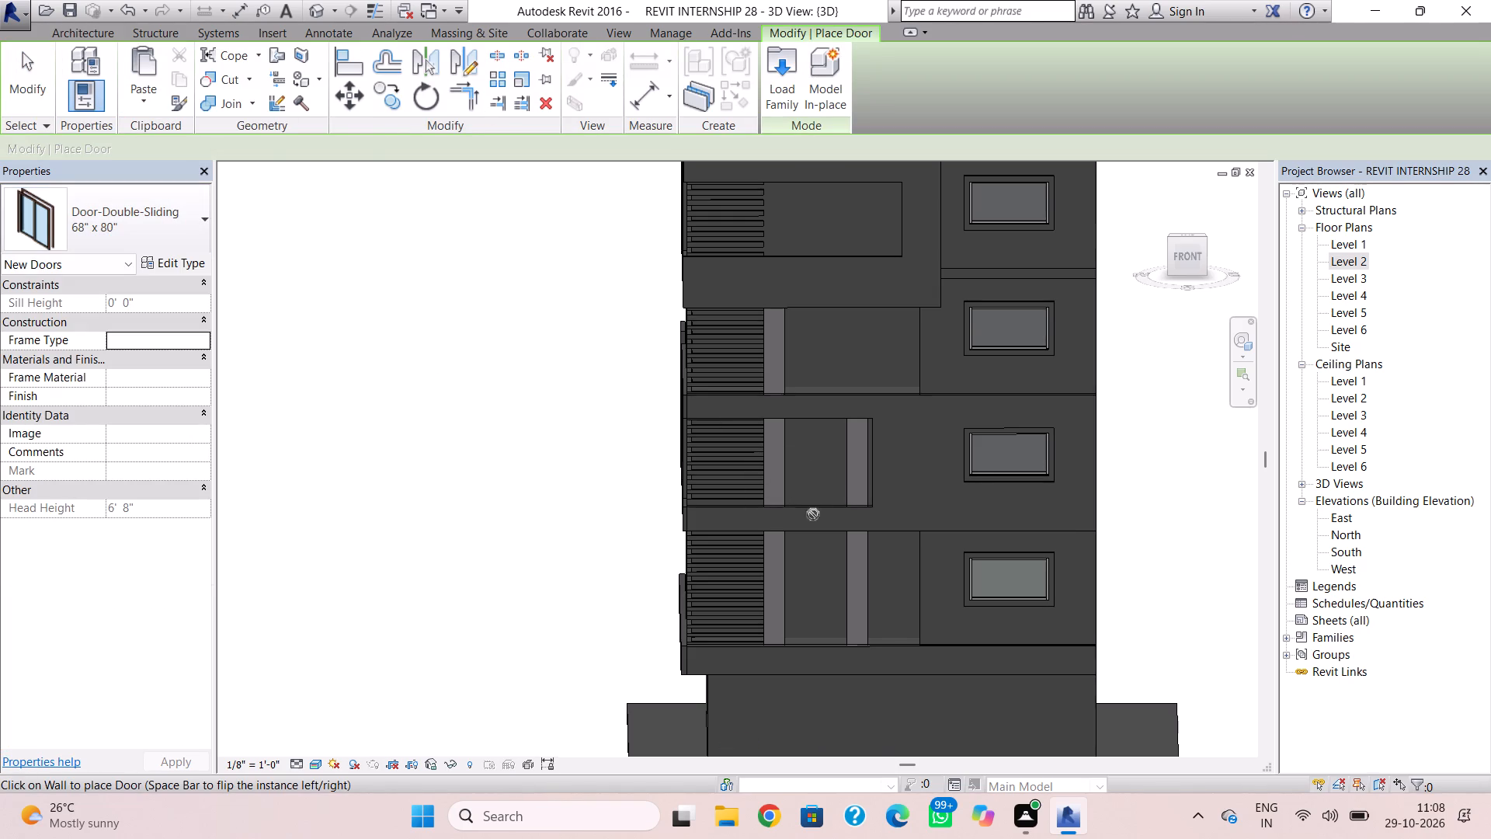
scroll(815, 580, up, 4)
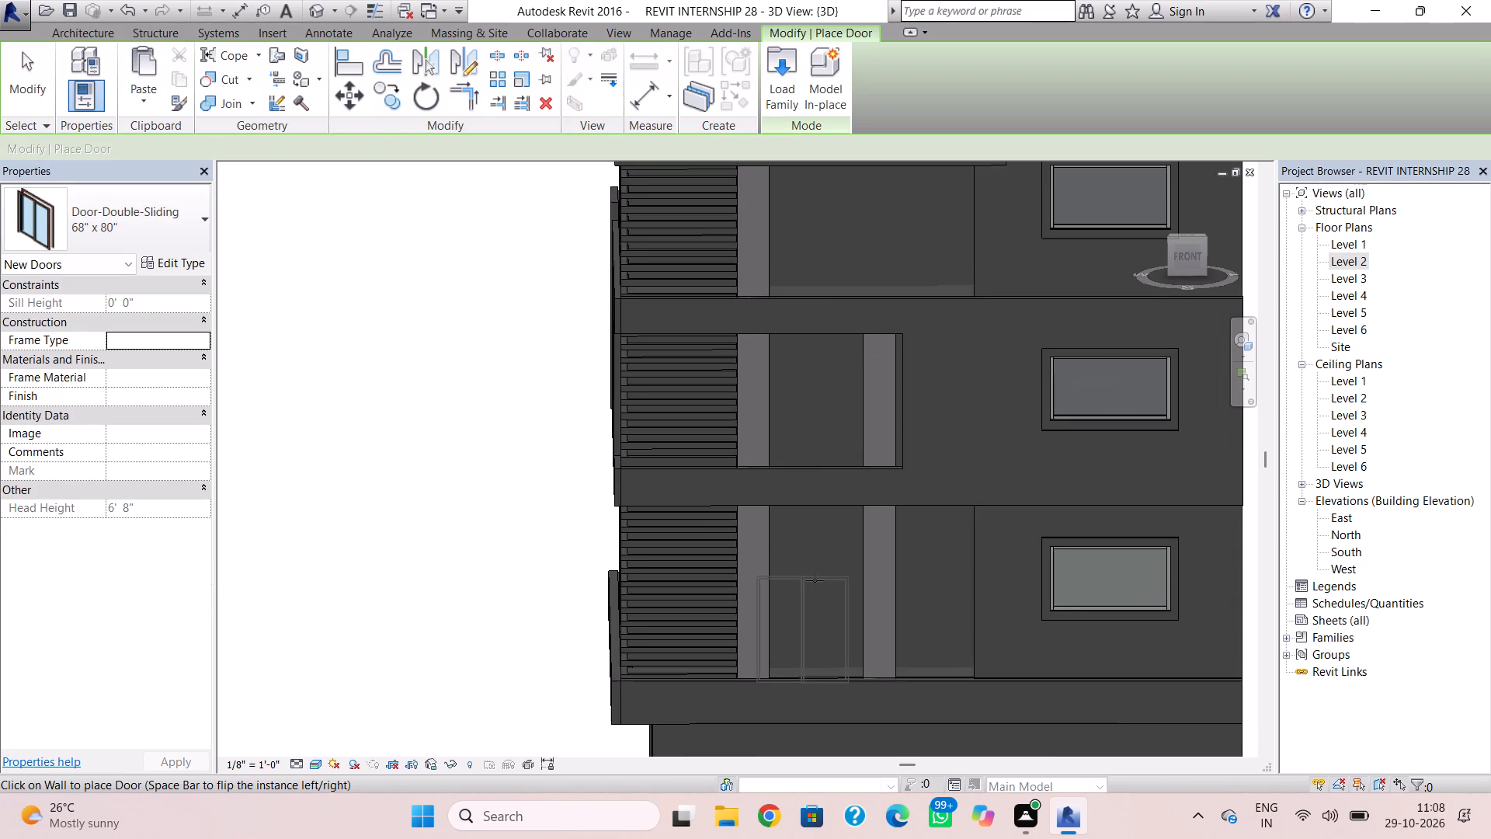
scroll(833, 566, up, 3)
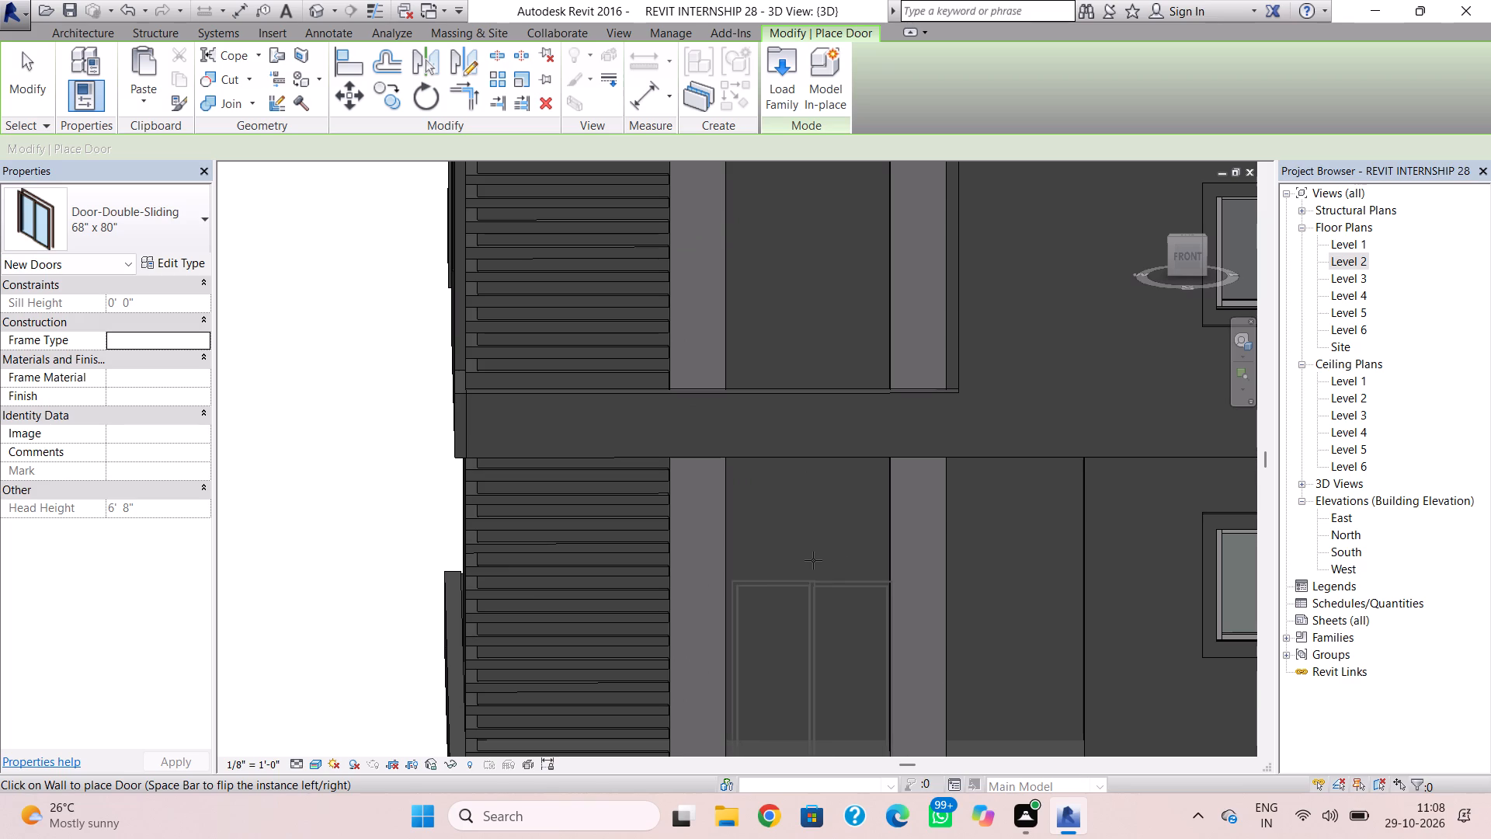
click(813, 560)
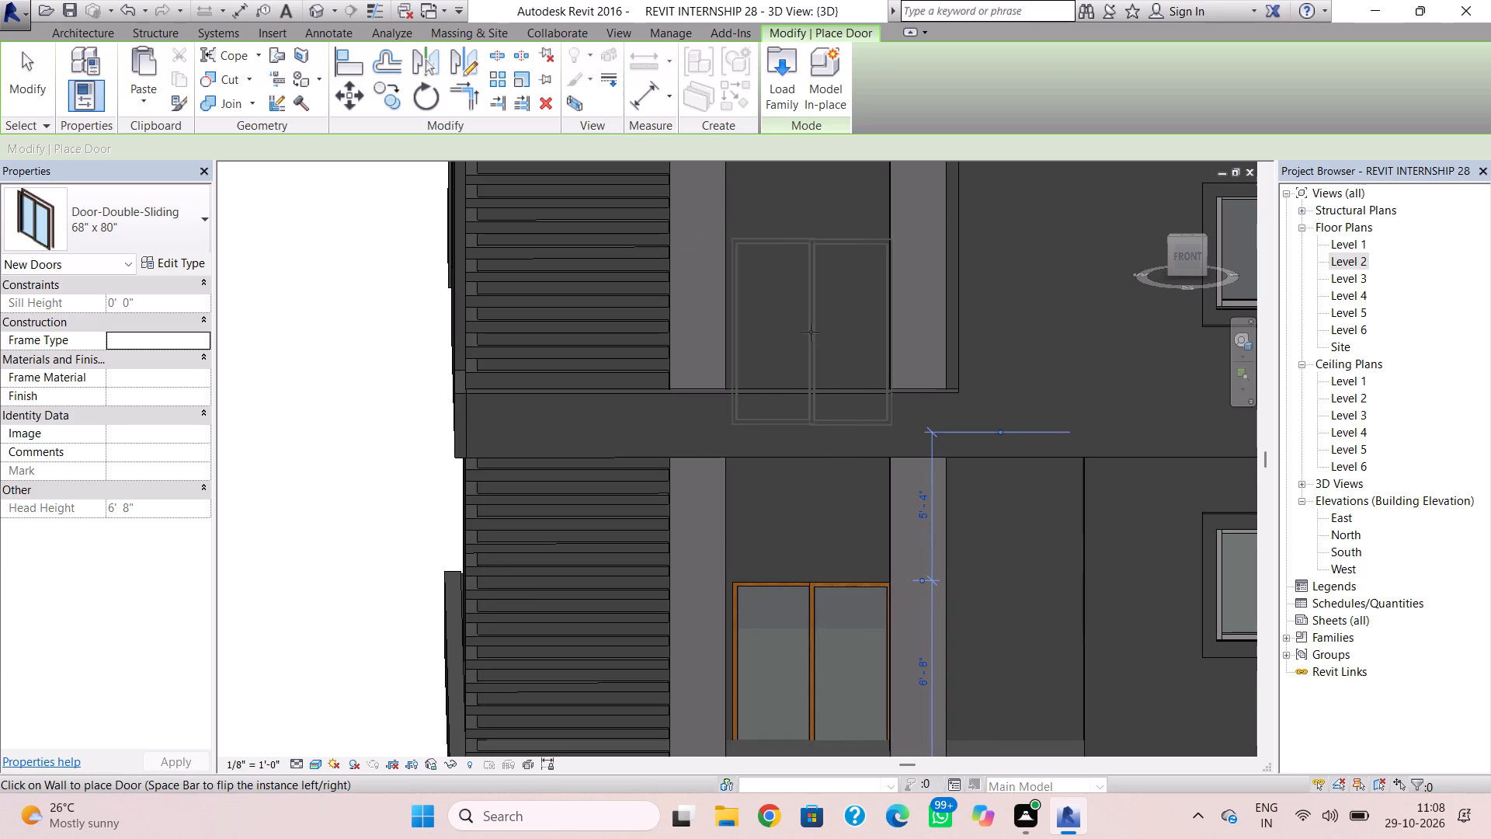
click(811, 332)
Place the same double sliding doors in the Level 4 front recess and the top-floor front opening above it.
scroll(808, 431, down, 2)
middle_drag(810, 545, 791, 666)
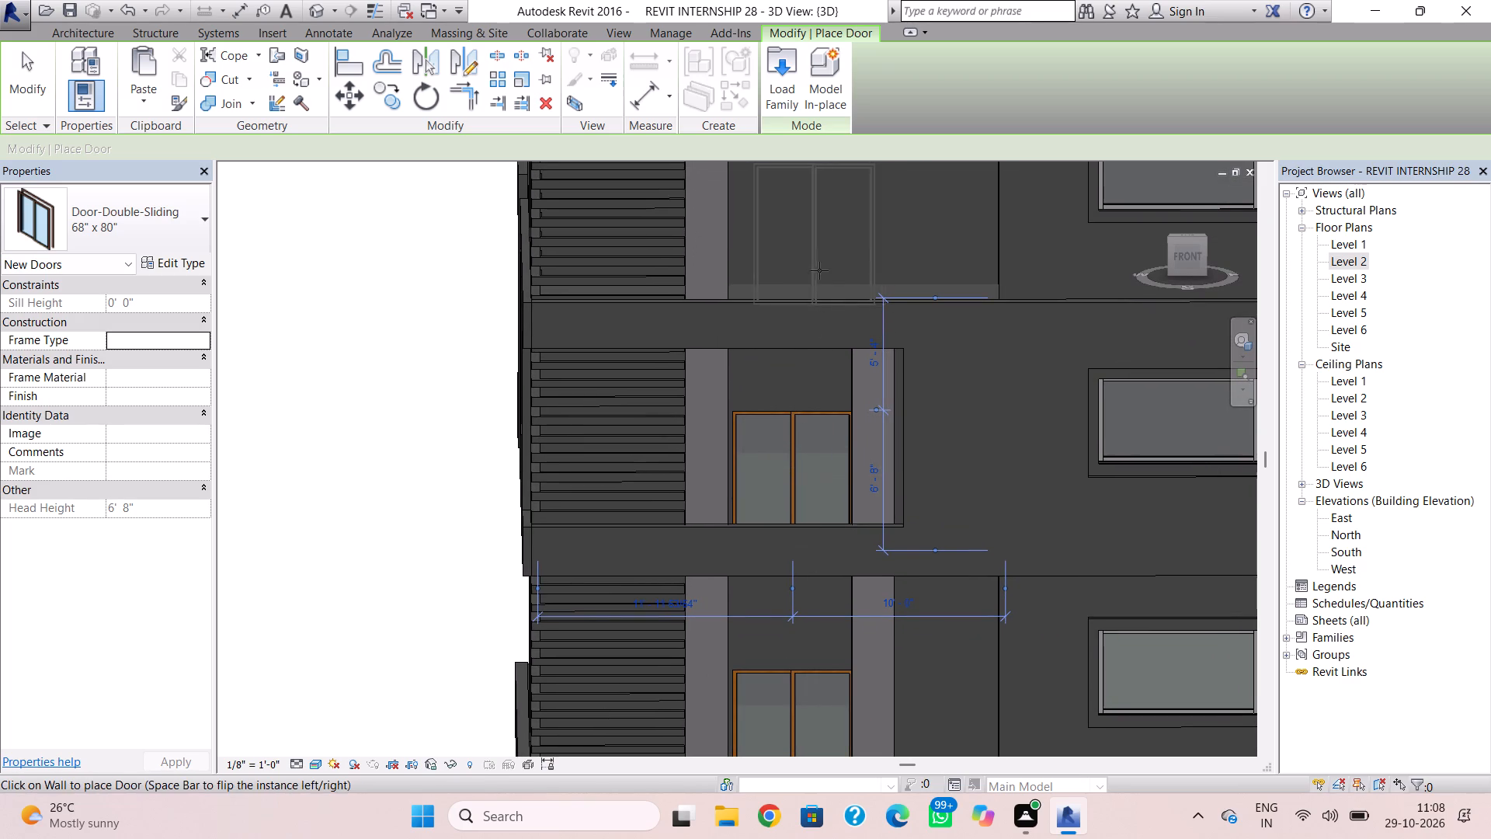
middle_drag(822, 264, 829, 553)
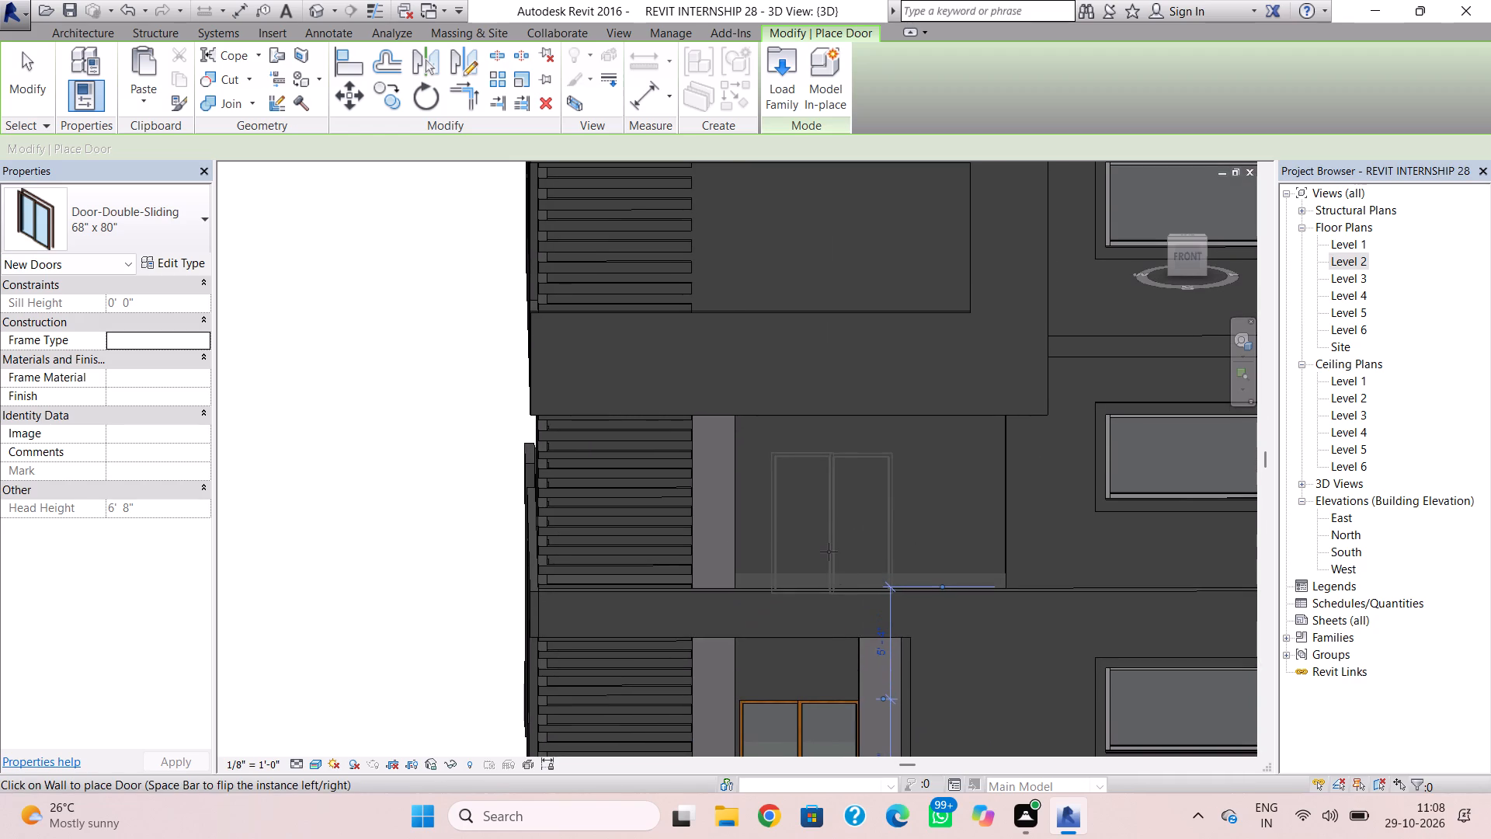
click(829, 552)
middle_drag(830, 548, 815, 799)
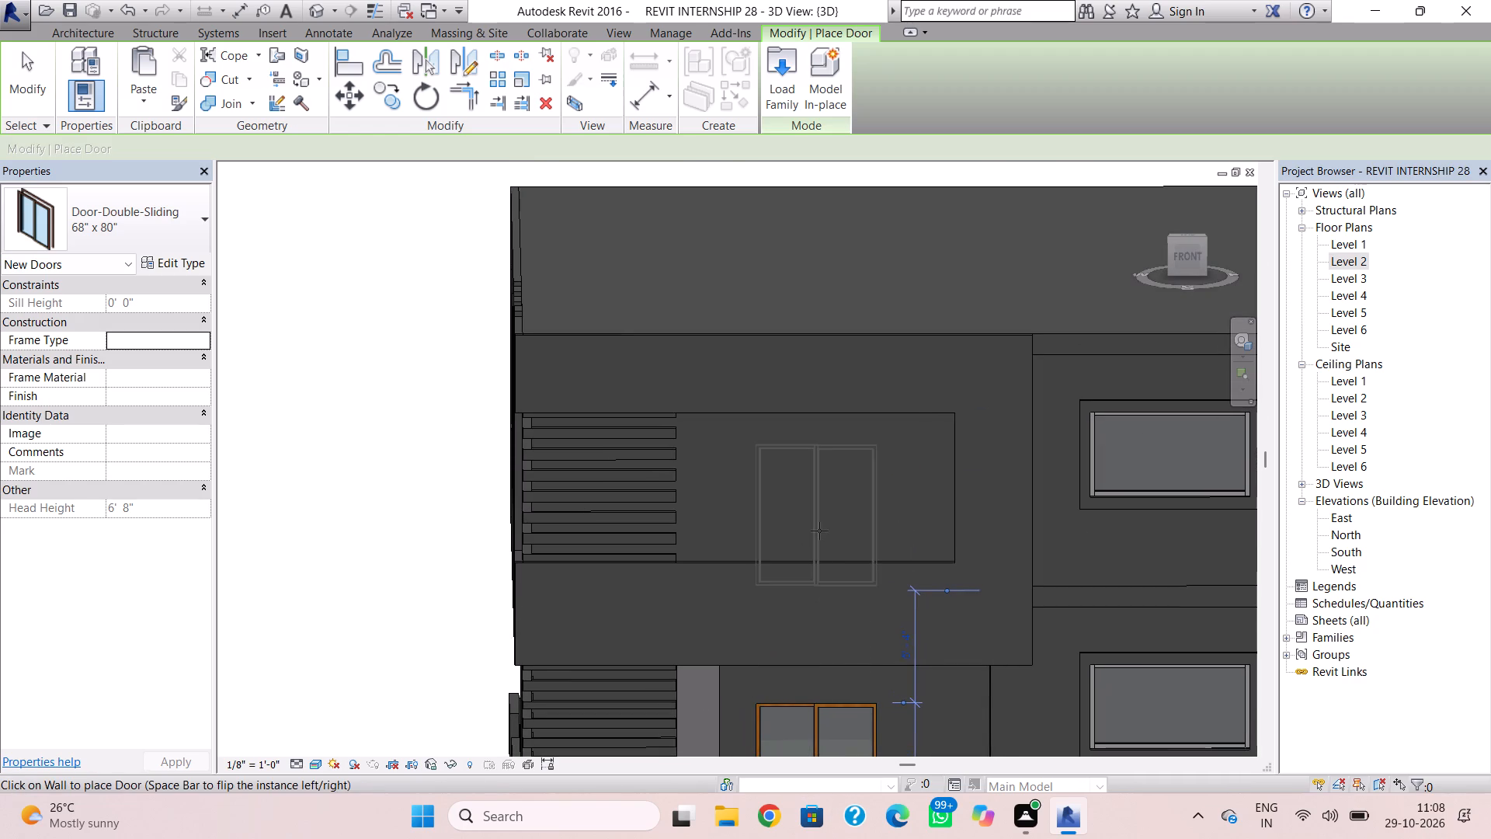
click(819, 531)
key(Escape)
scroll(658, 663, down, 3)
middle_drag(662, 652, 709, 466)
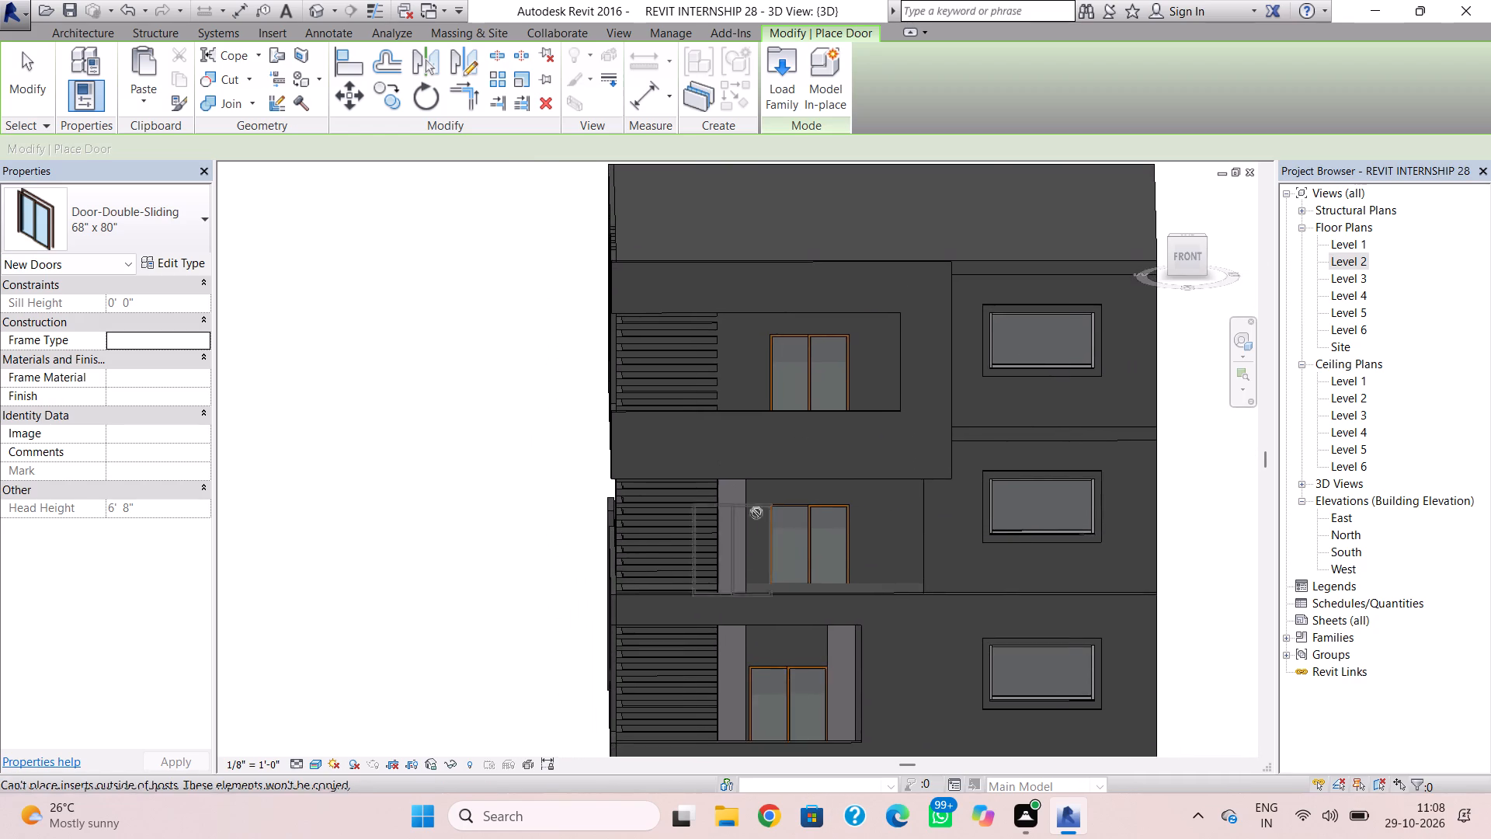
middle_drag(836, 705, 822, 566)
key(Escape)
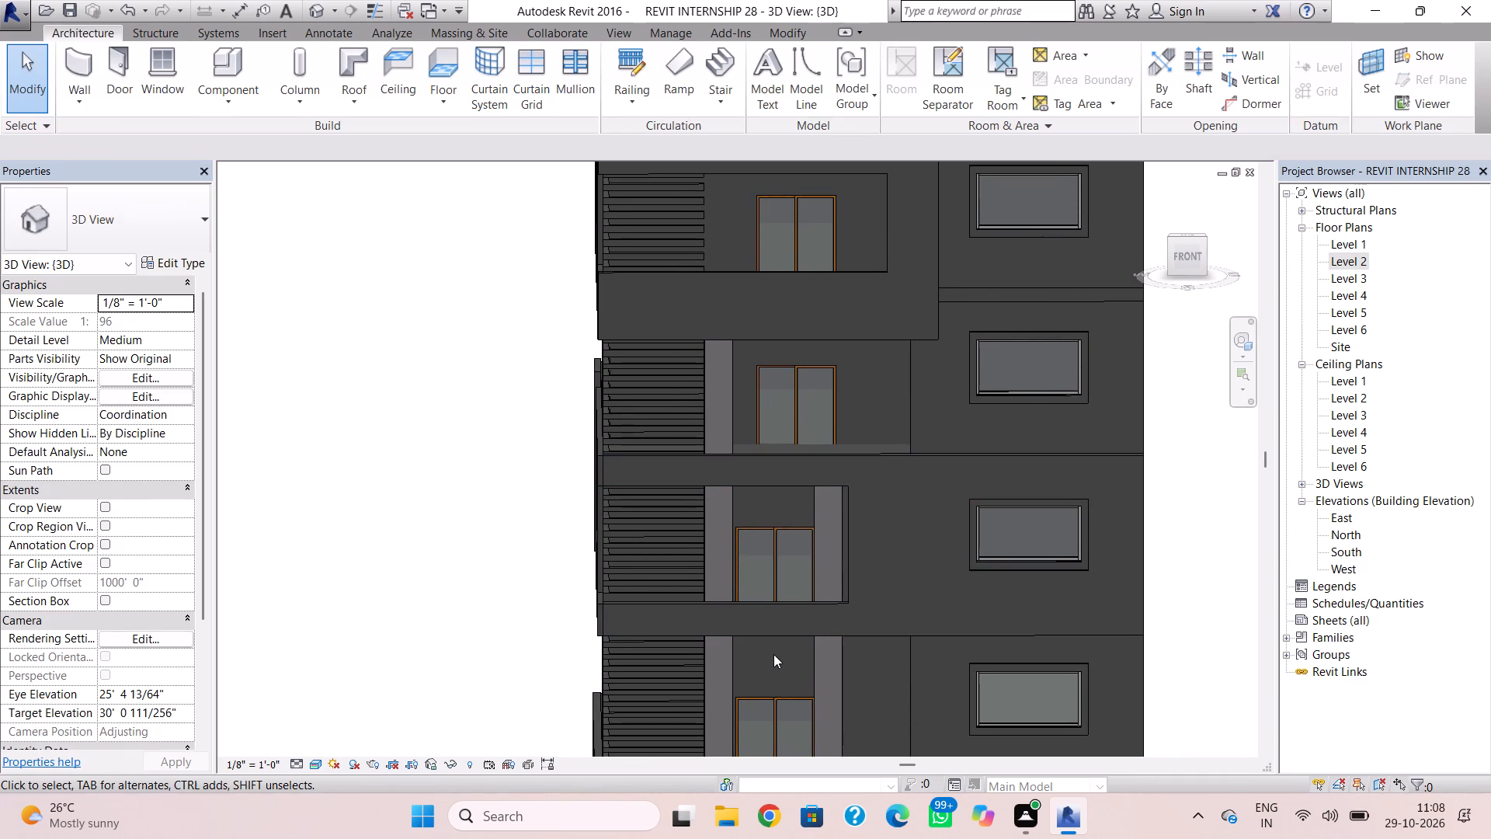
Raise the Level 3 front sliding door to a 1' 4" sill height and nudge it slightly toward the window side.
shift+right_drag(786, 643, 790, 640)
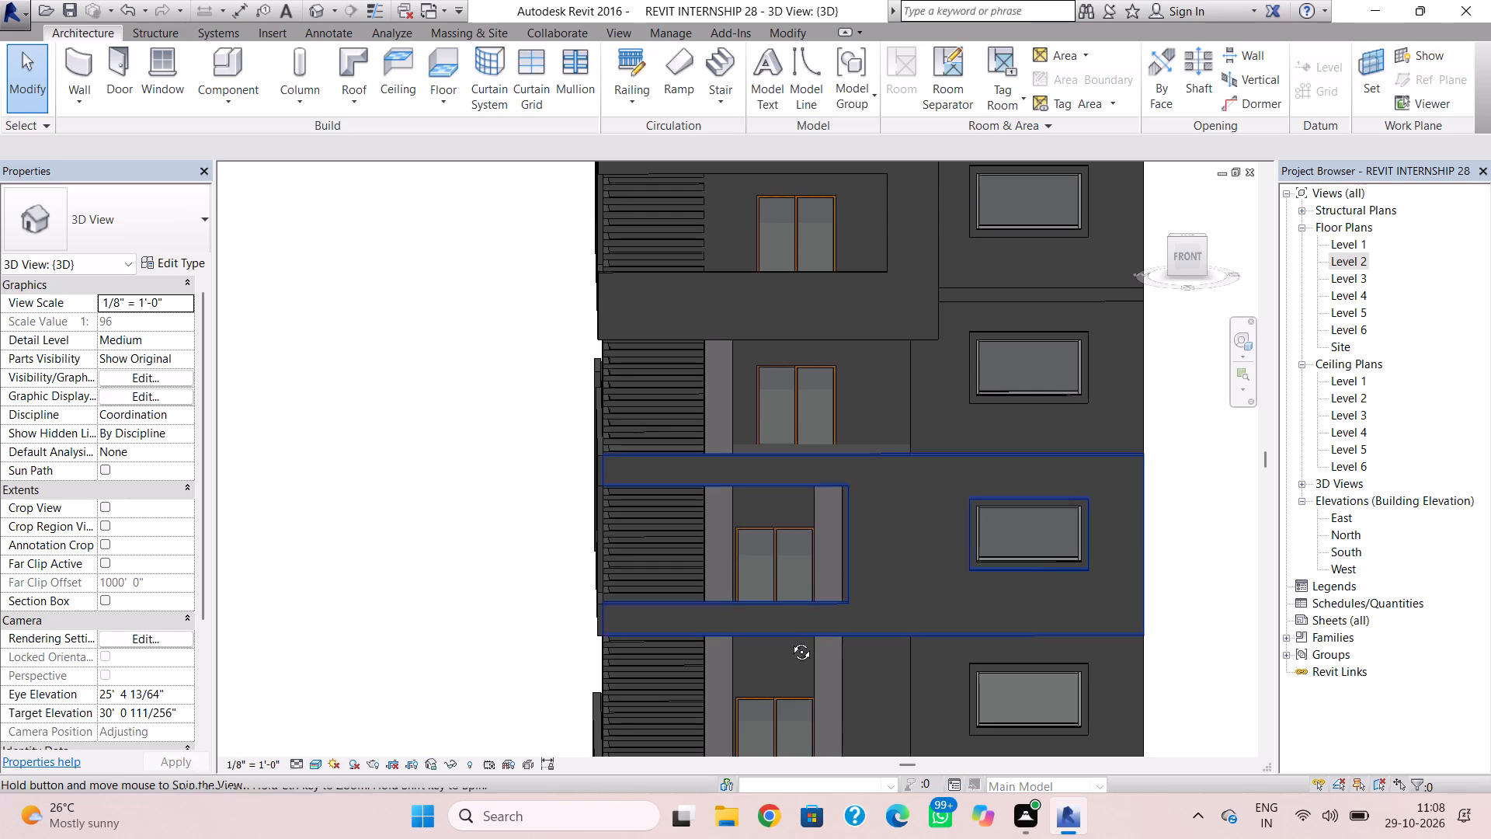
shift+right_drag(790, 640, 855, 747)
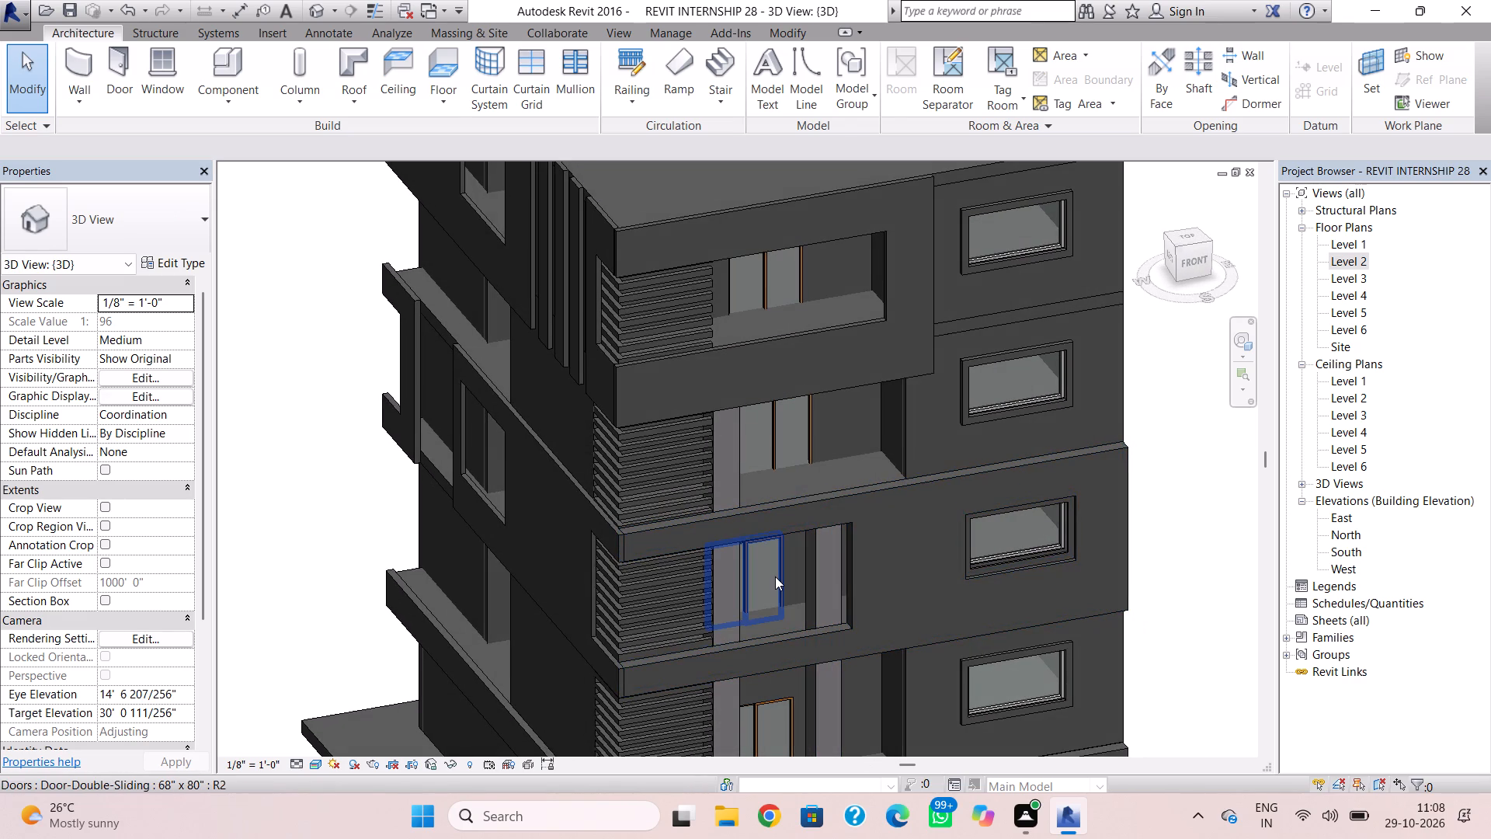
click(776, 573)
scroll(785, 601, down, 1)
middle_drag(785, 601, 777, 555)
shift+right_drag(795, 583, 769, 474)
key(Up)
key(Up)
key(Up)
key(Up)
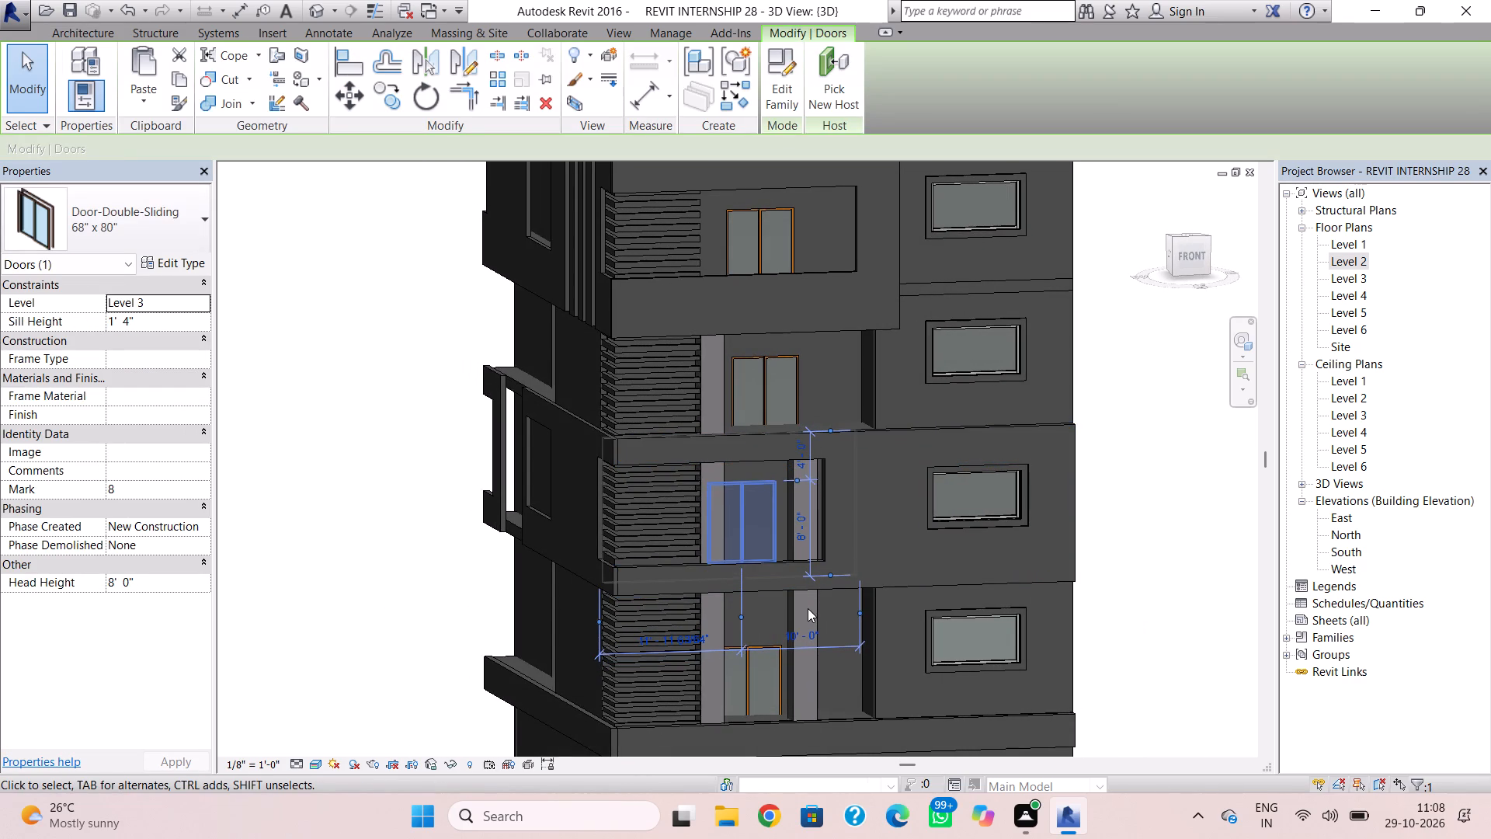
key(Right)
key(Right)
Raise the Level 2 front sliding door to a 0' 8" sill height and nudge it slightly toward the window side.
click(774, 681)
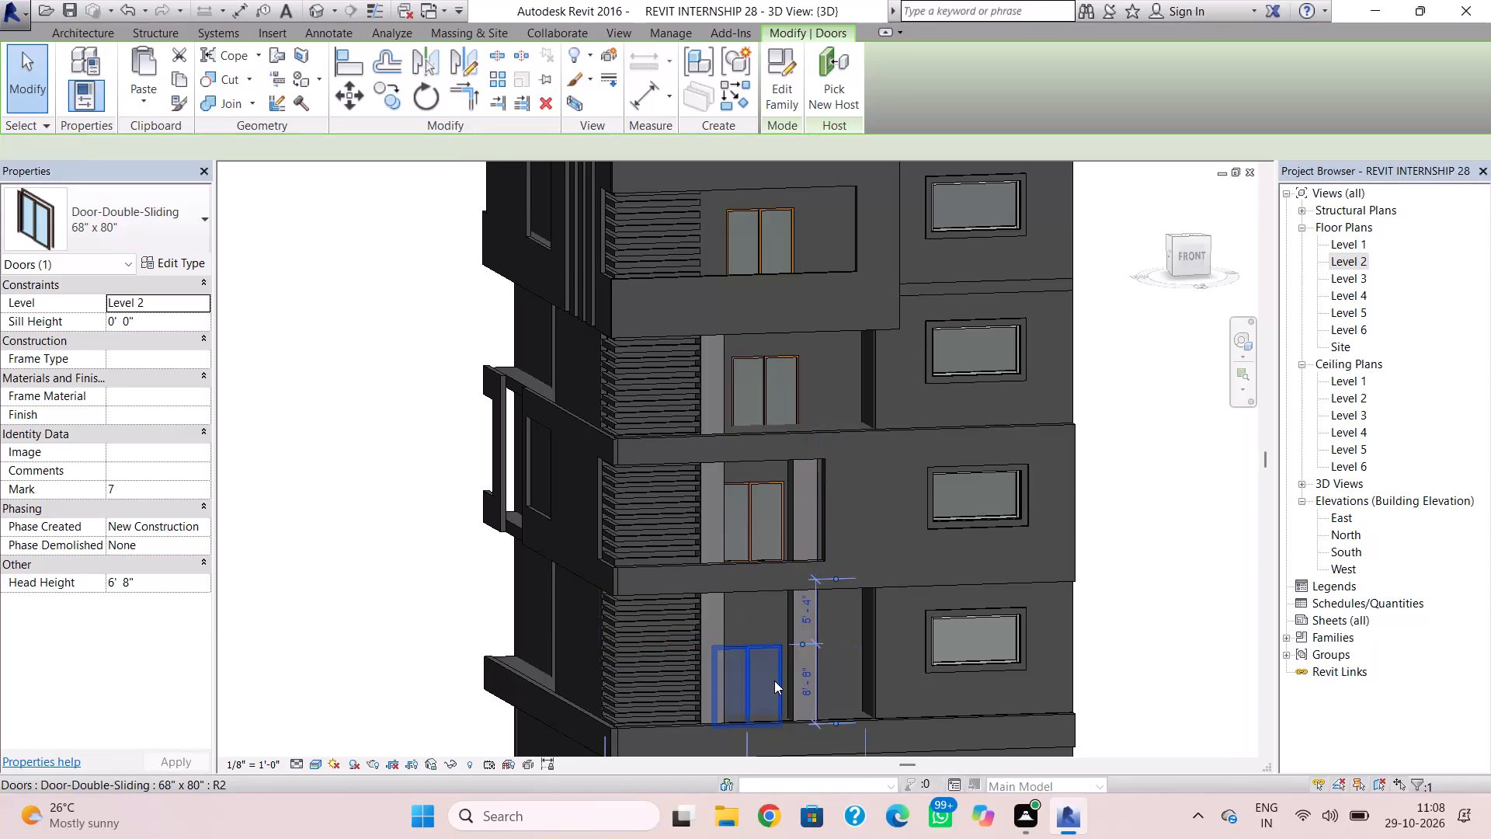
key(Up)
key(Up)
key(Right)
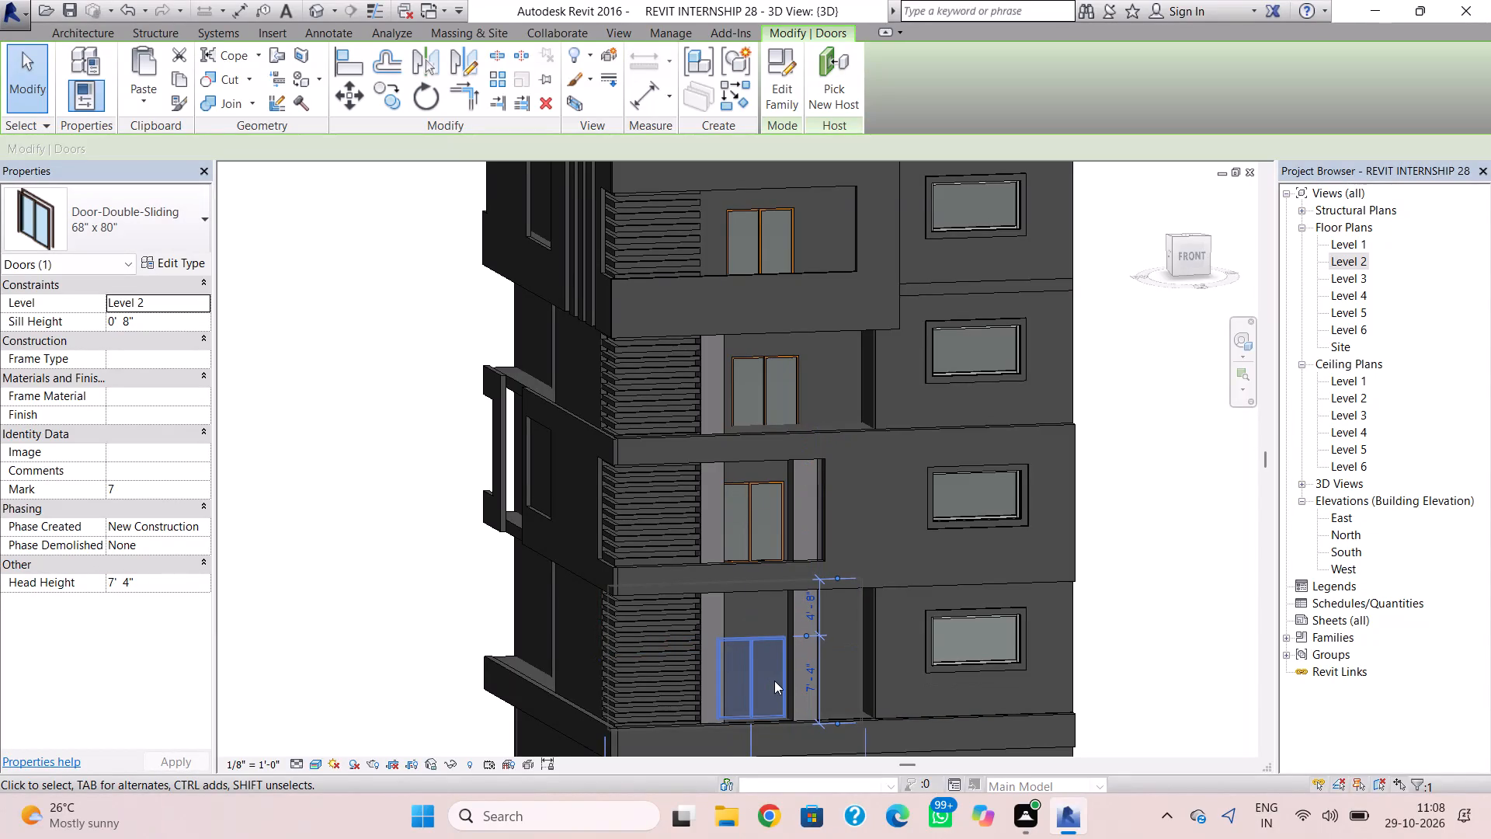
key(Right)
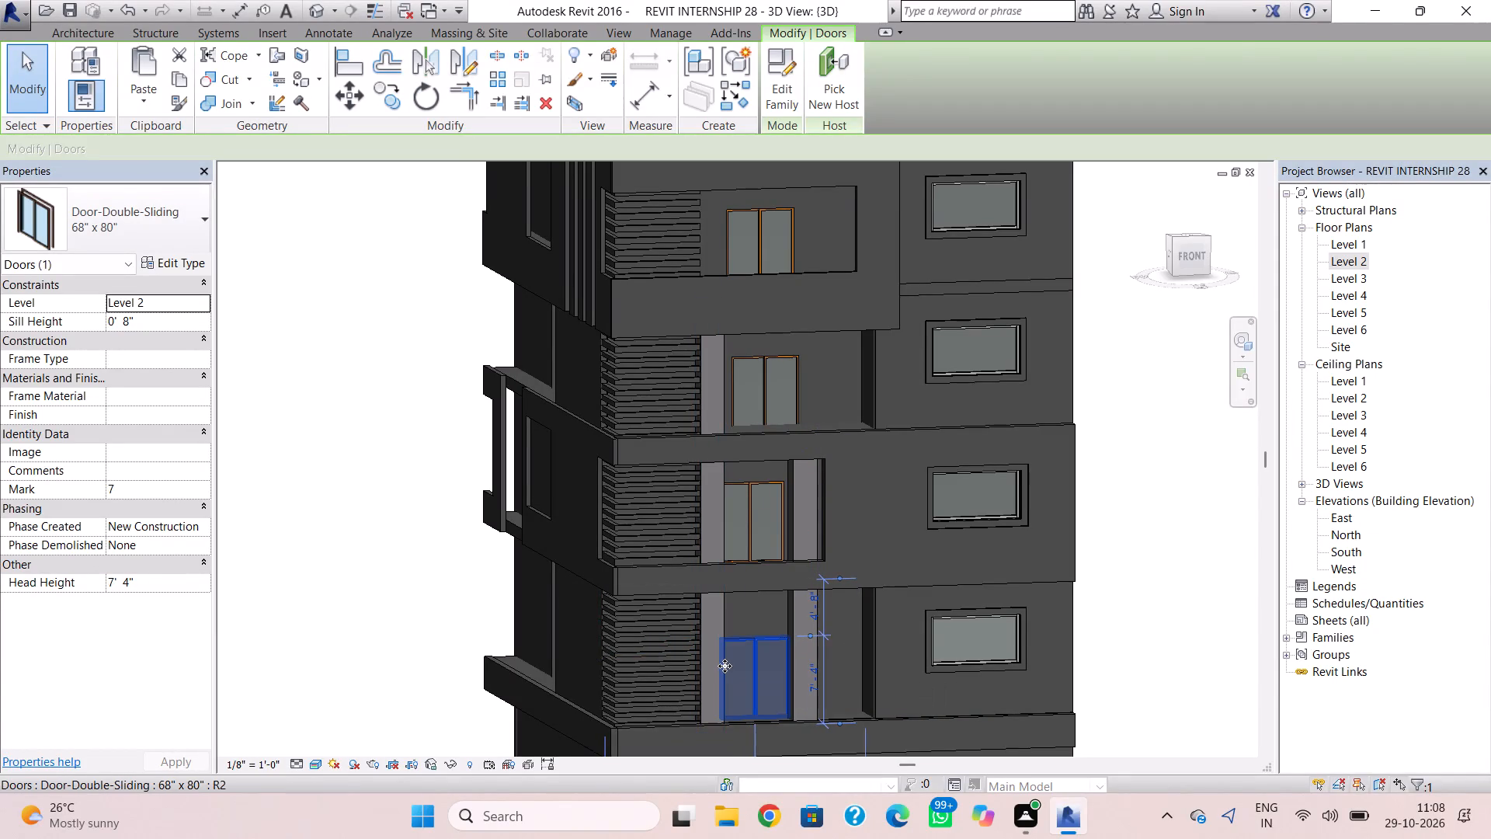
key(Escape)
Raise the Level 4 front sliding door to a 0' 8" sill height.
shift+right_drag(726, 665, 753, 838)
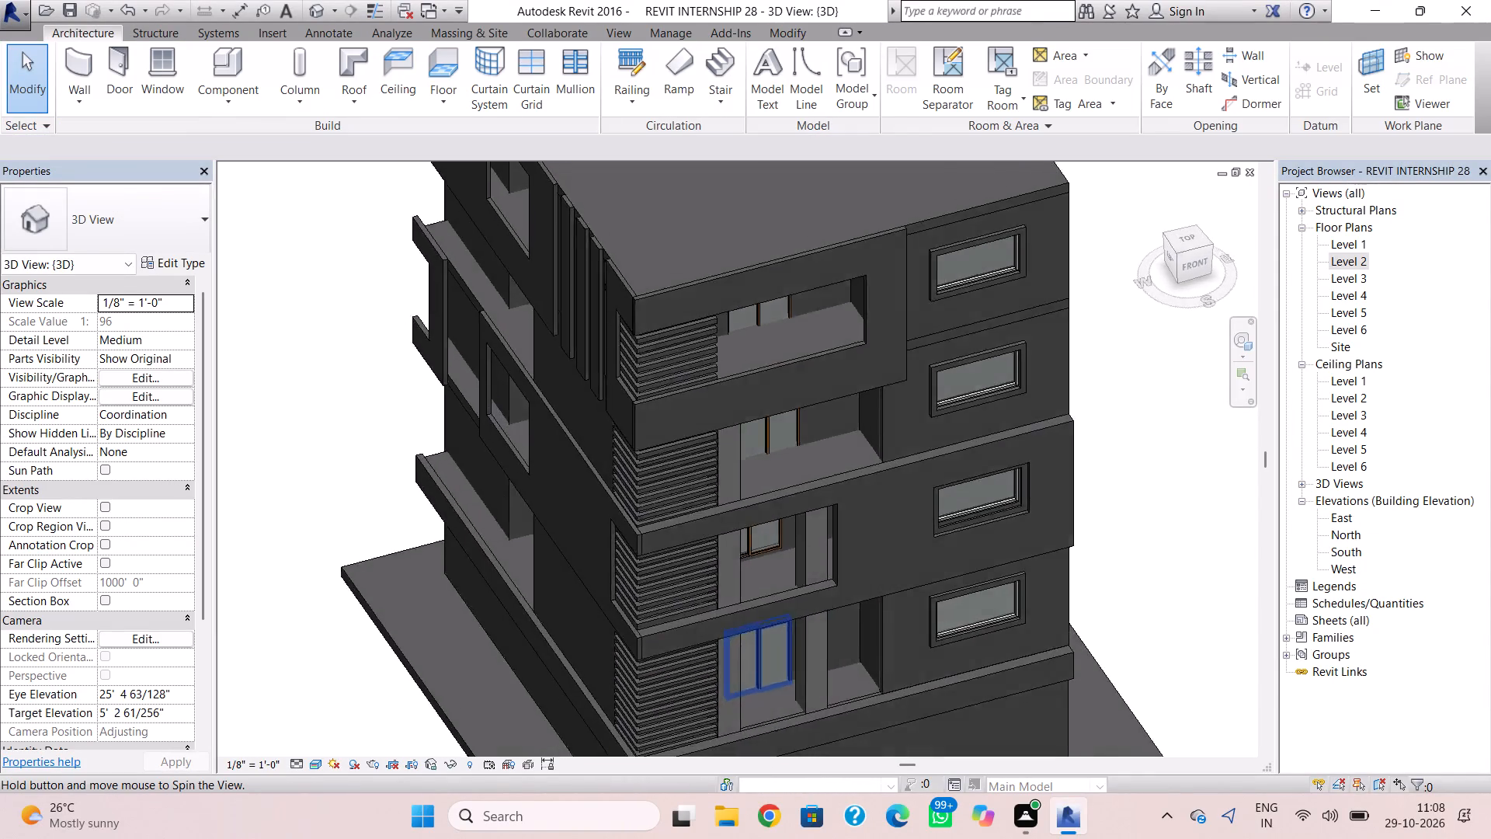
shift+right_drag(753, 838, 747, 715)
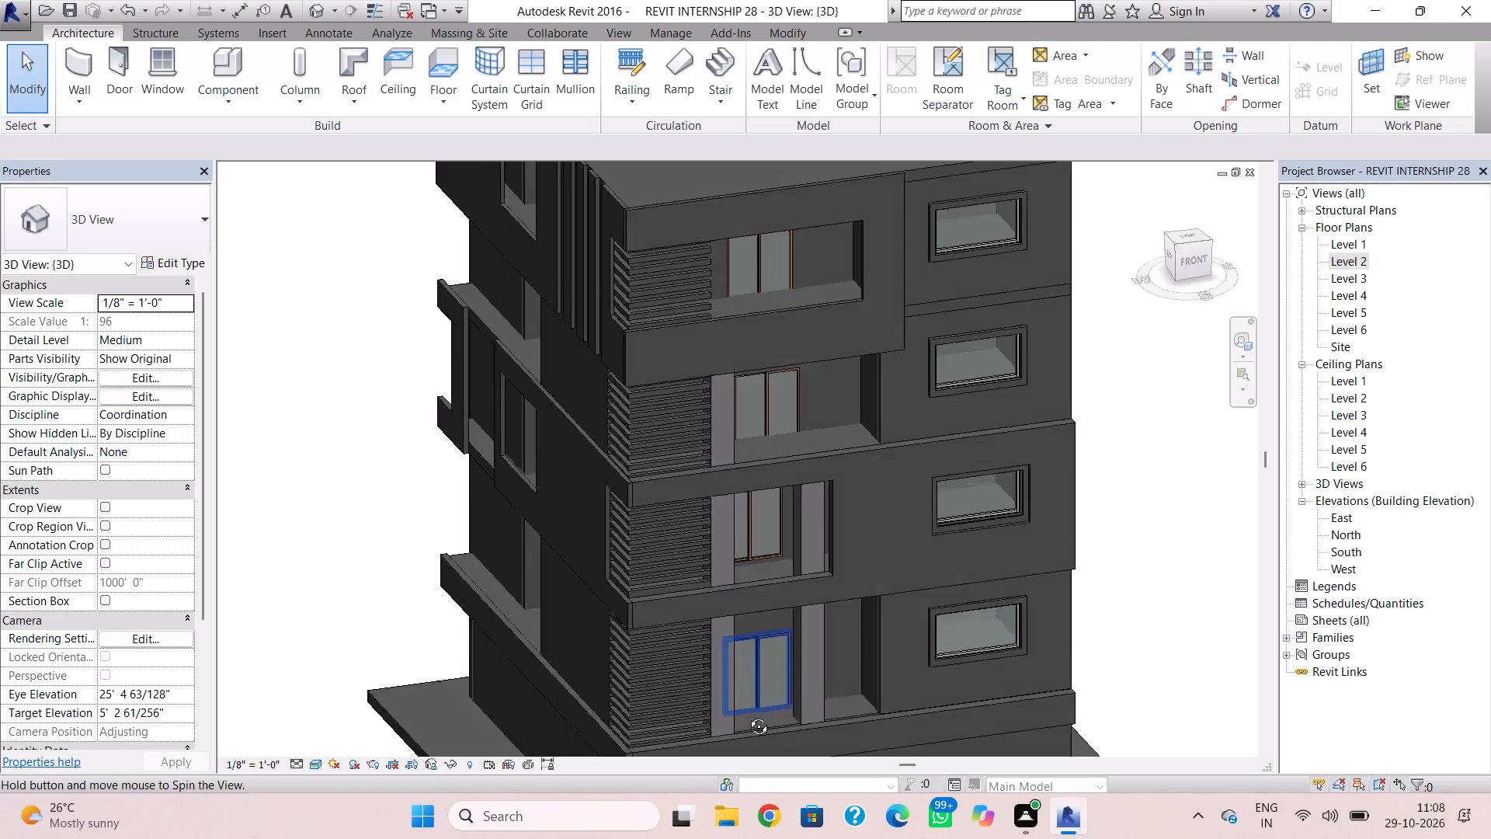
shift+right_drag(747, 715, 742, 680)
click(777, 367)
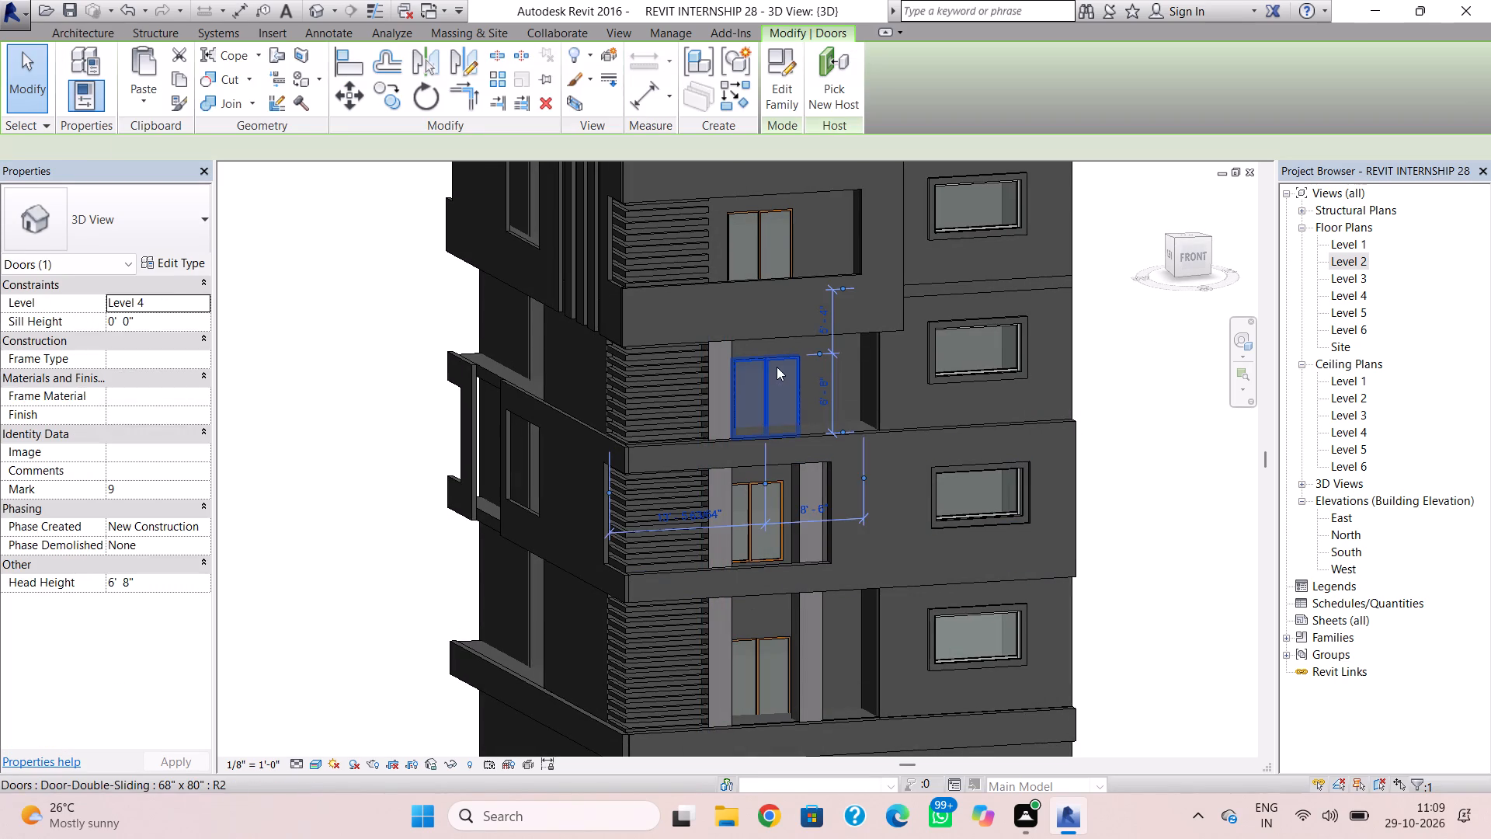
key(Up)
key(Up)
key(Up)
click(818, 394)
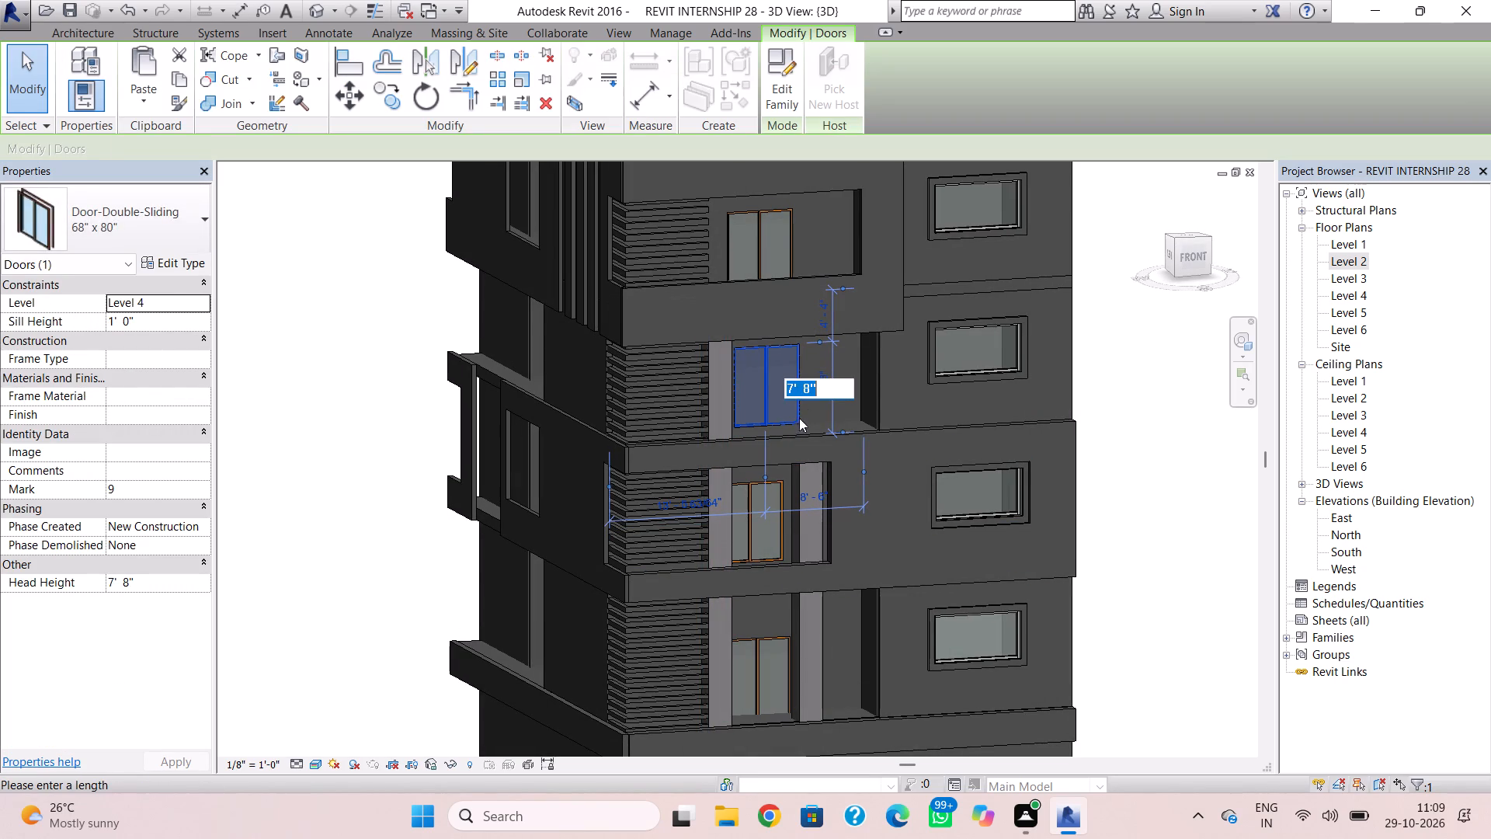
key(Escape)
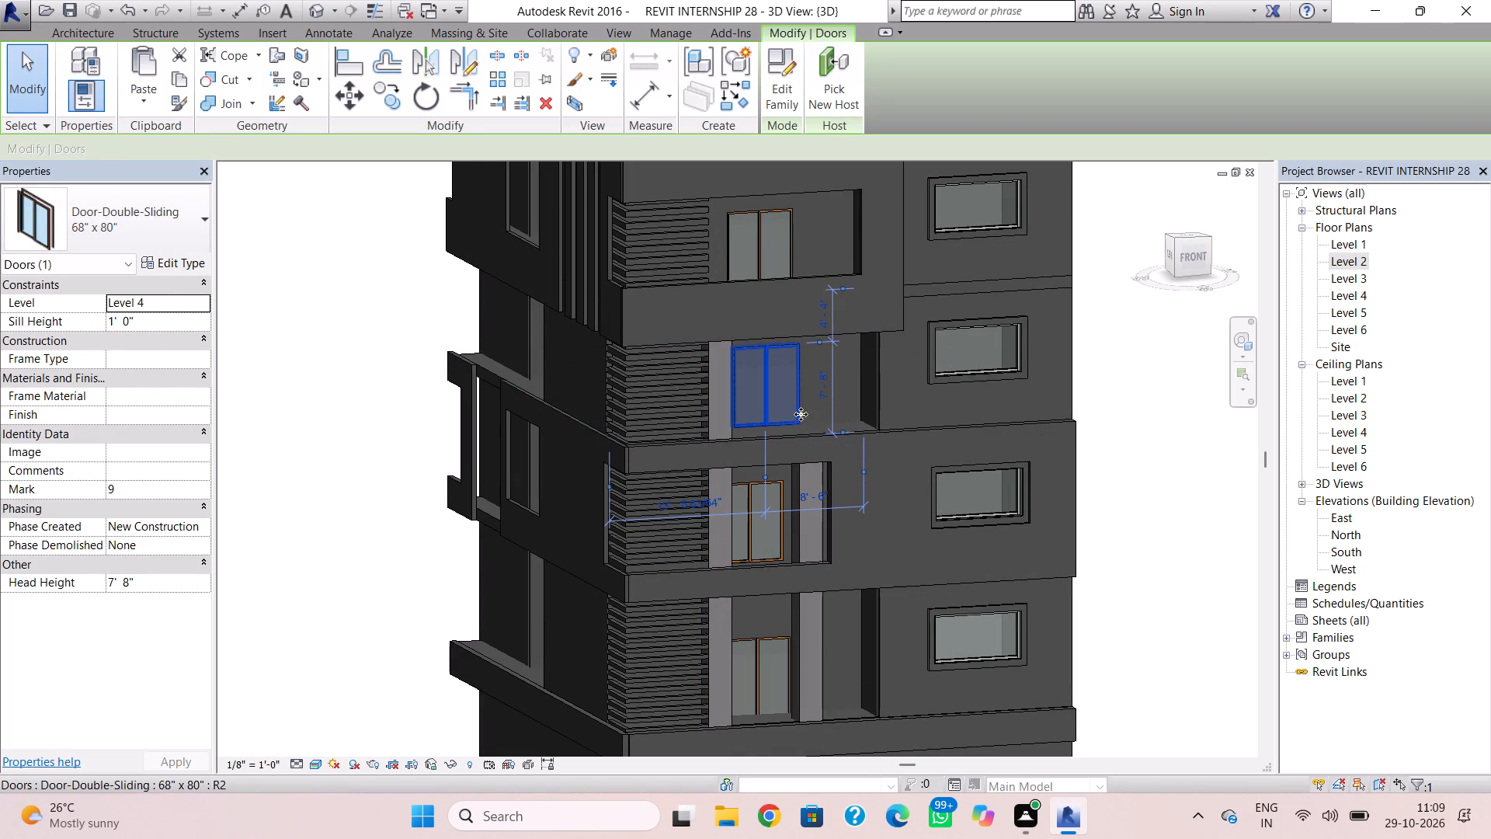
key(Down)
key(Down)
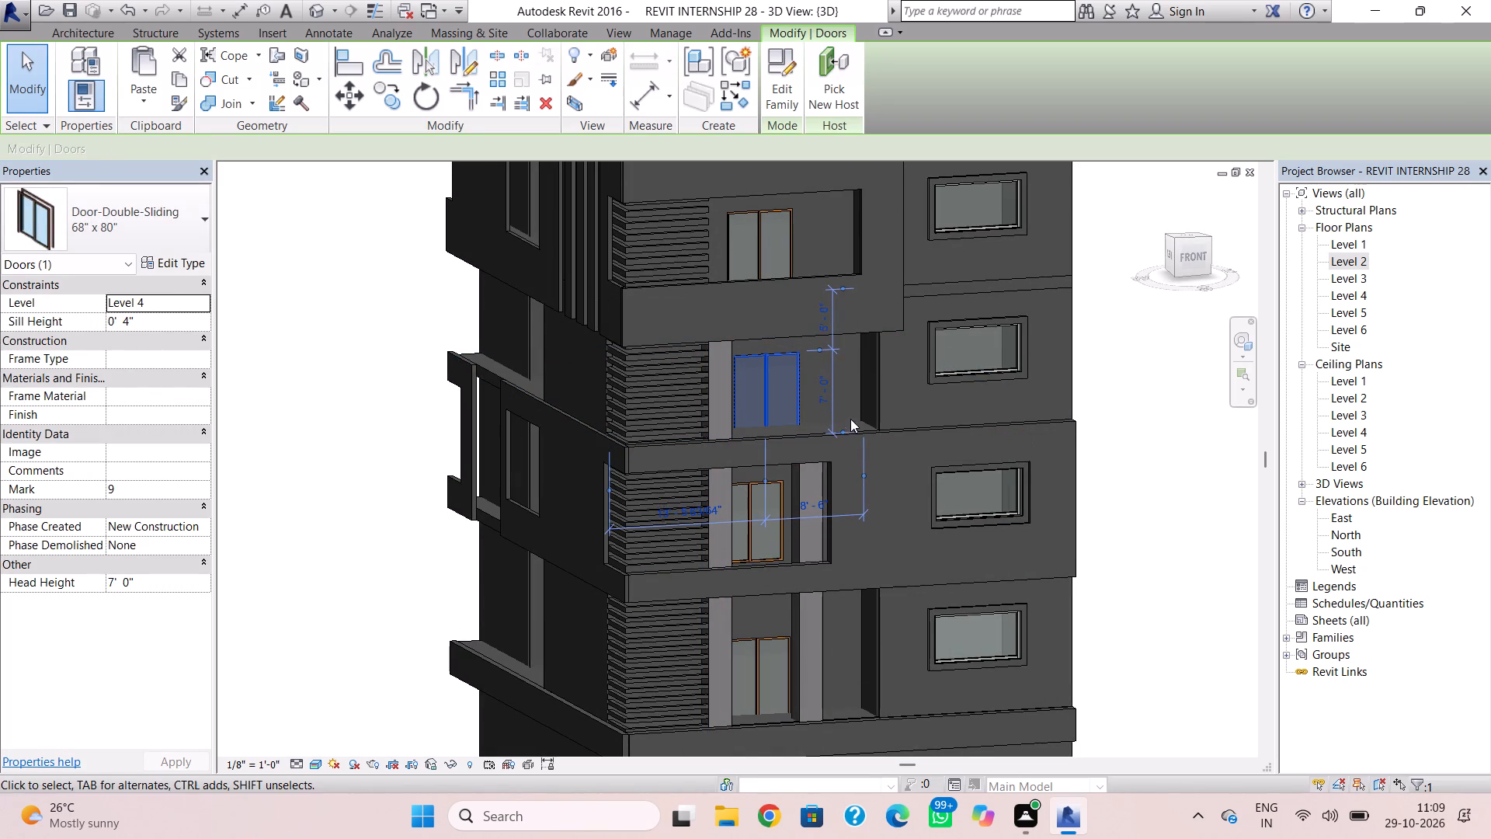
scroll(840, 395, up, 5)
key(Up)
key(Up)
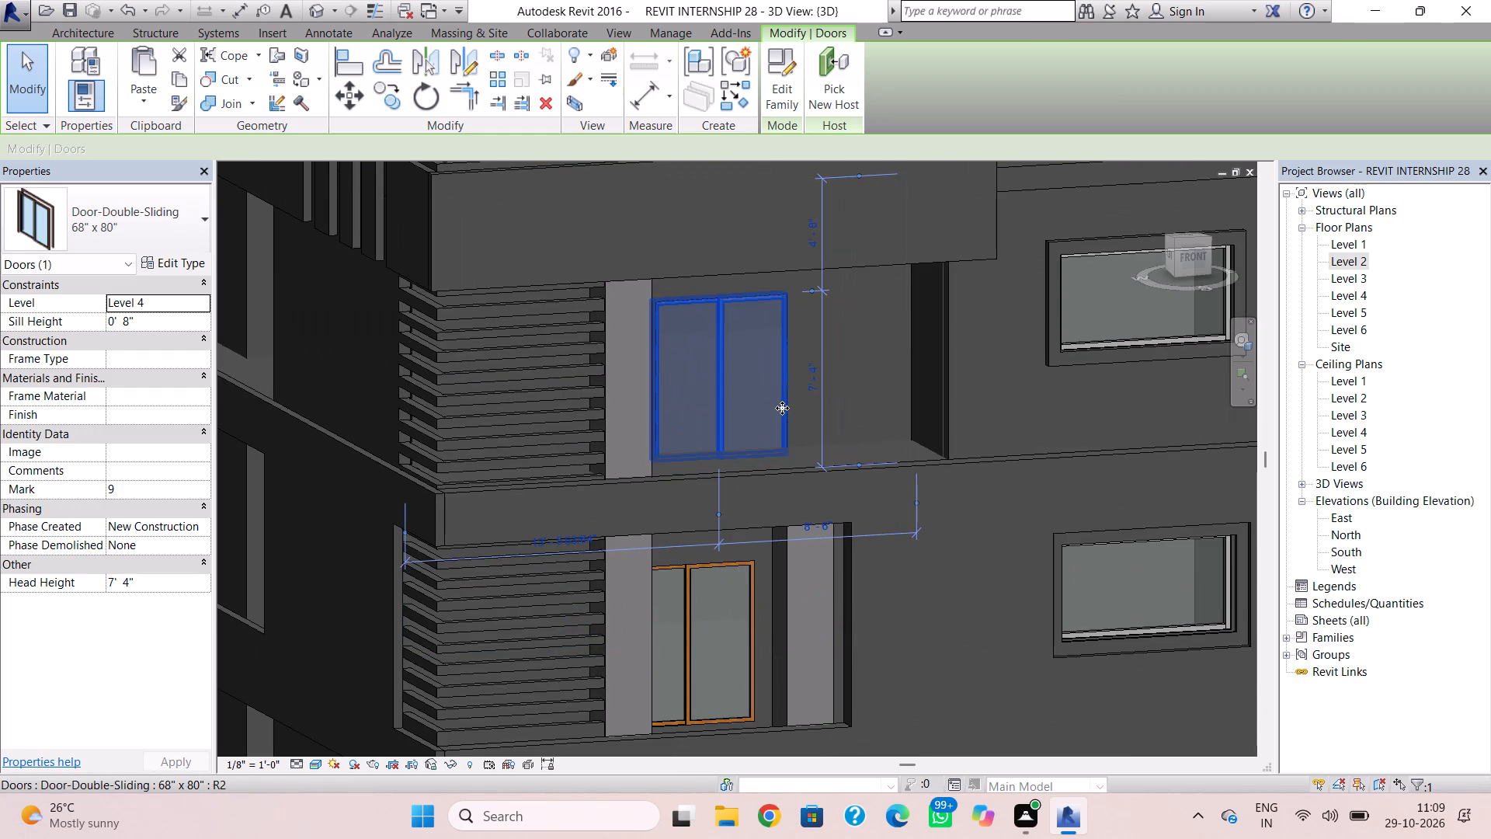
click(849, 416)
Examine the front sliding doors and the left facade from around the front-left corner.
scroll(796, 396, down, 2)
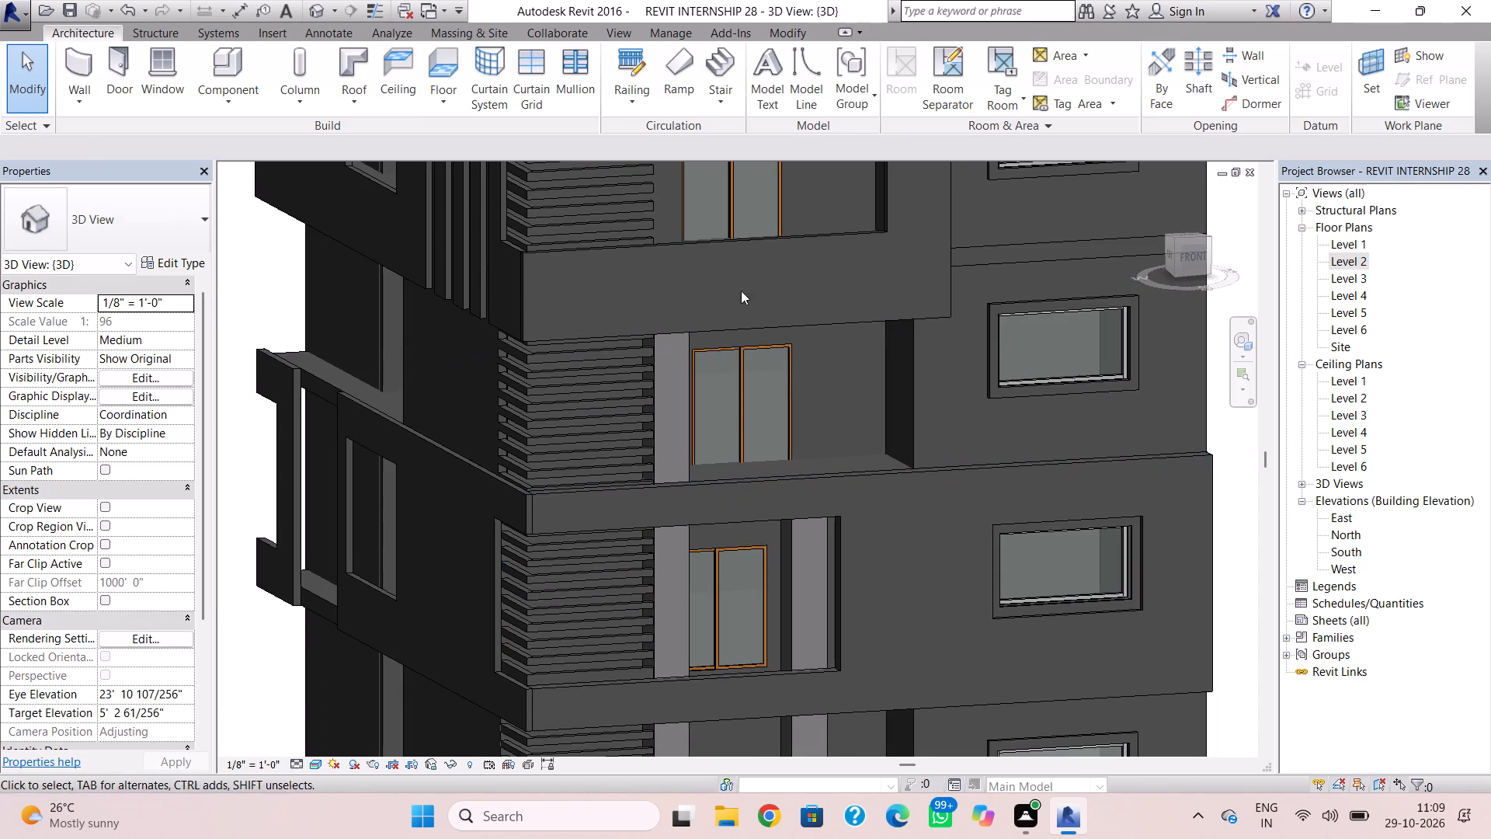
middle_drag(770, 293, 789, 416)
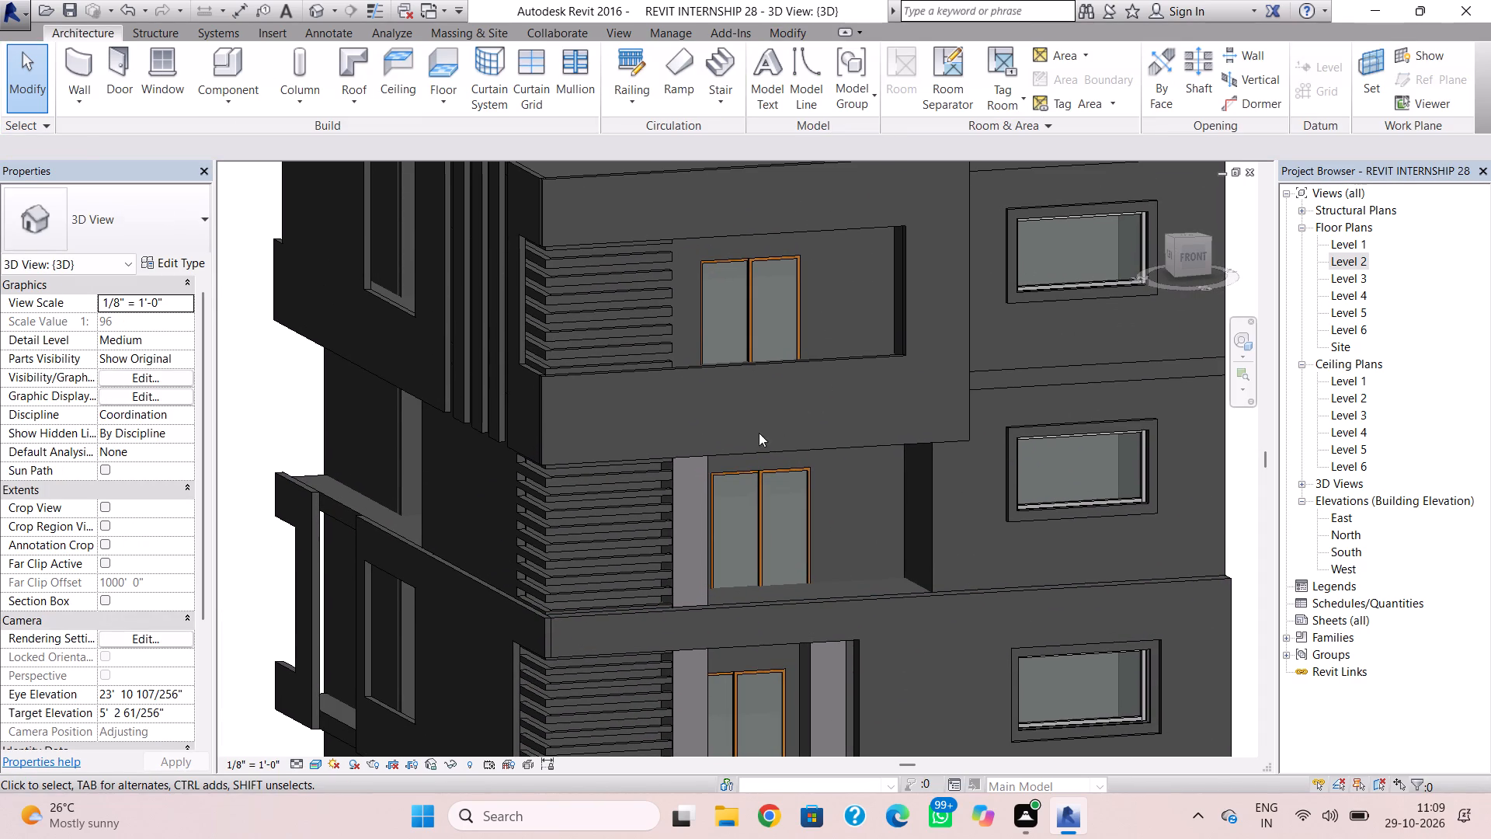
scroll(758, 433, down, 4)
ctrl+right_drag(683, 483, 710, 480)
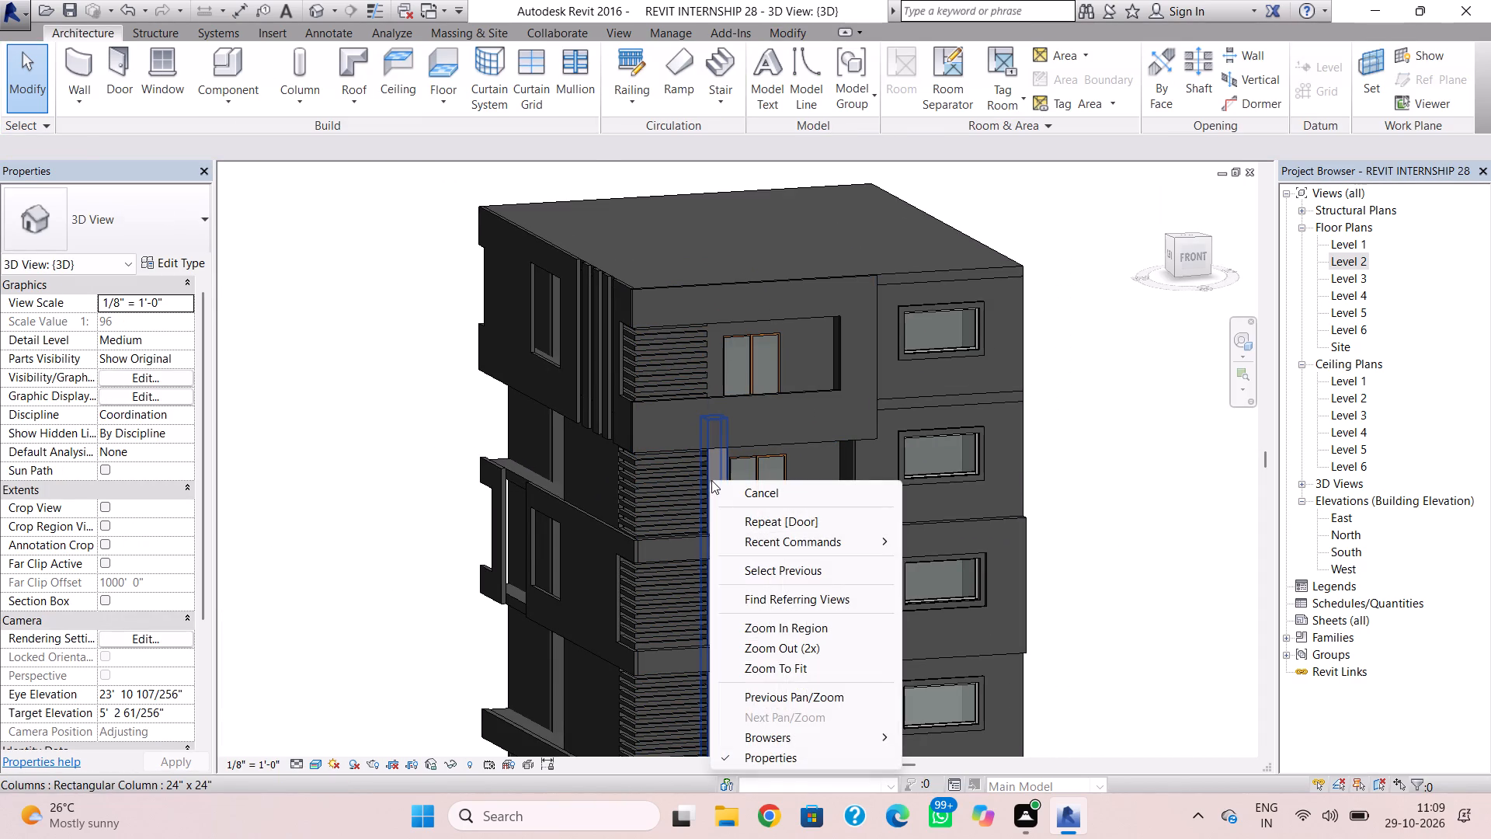
key(Escape)
shift+right_drag(707, 484, 915, 472)
scroll(915, 472, down, 2)
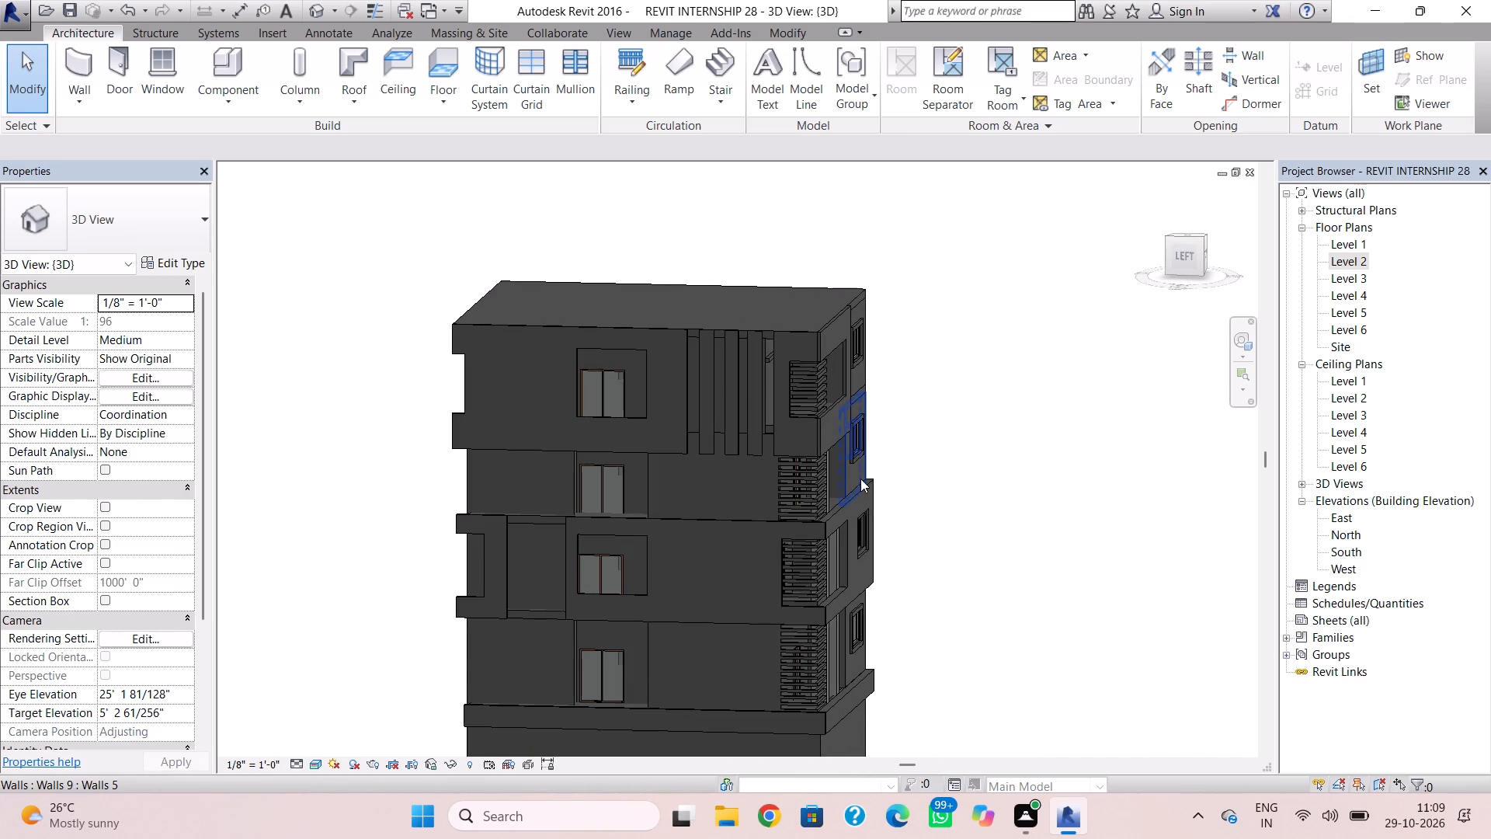
shift+right_drag(894, 479, 756, 485)
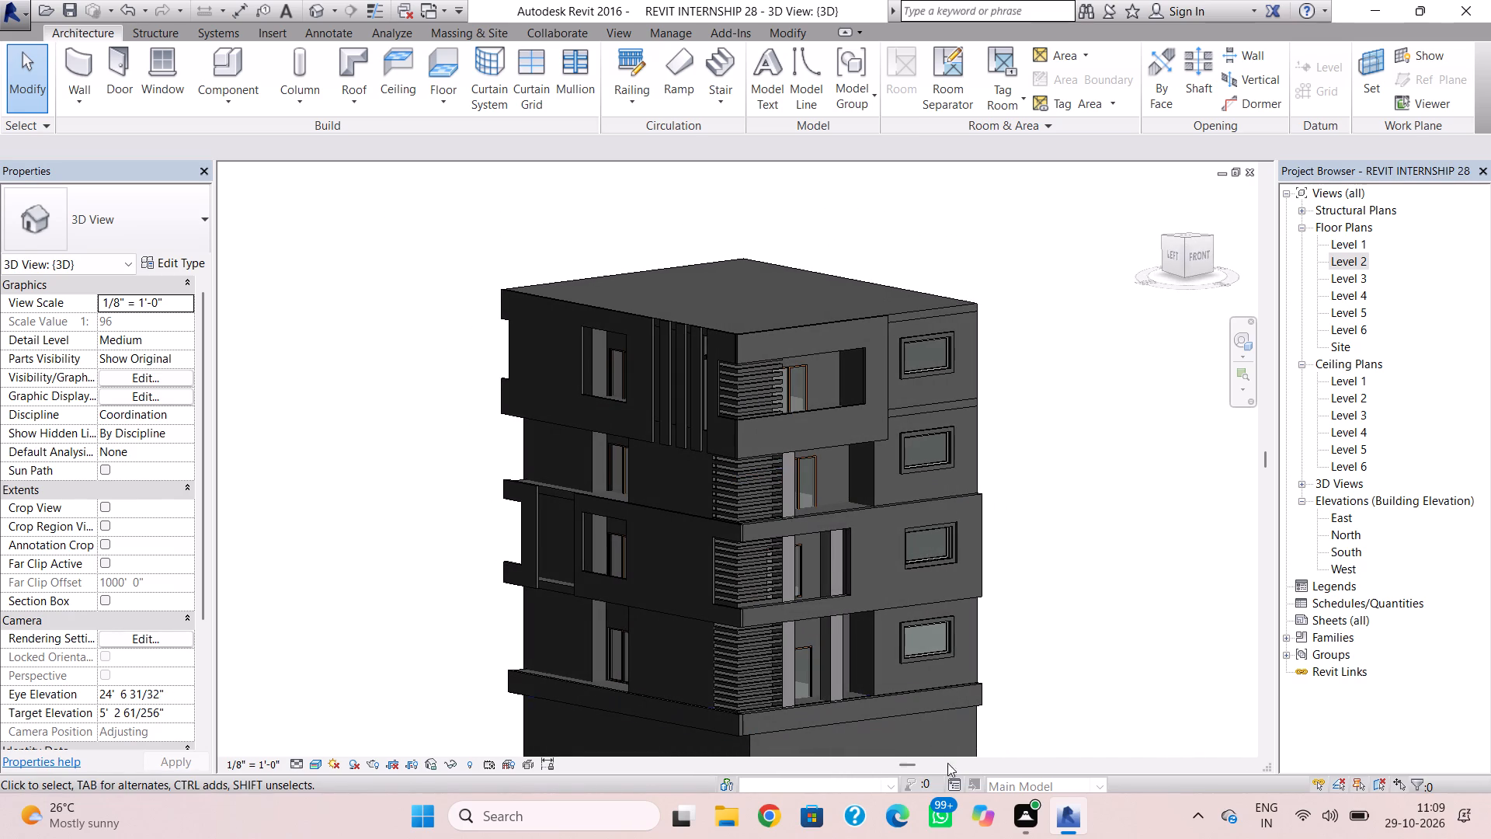
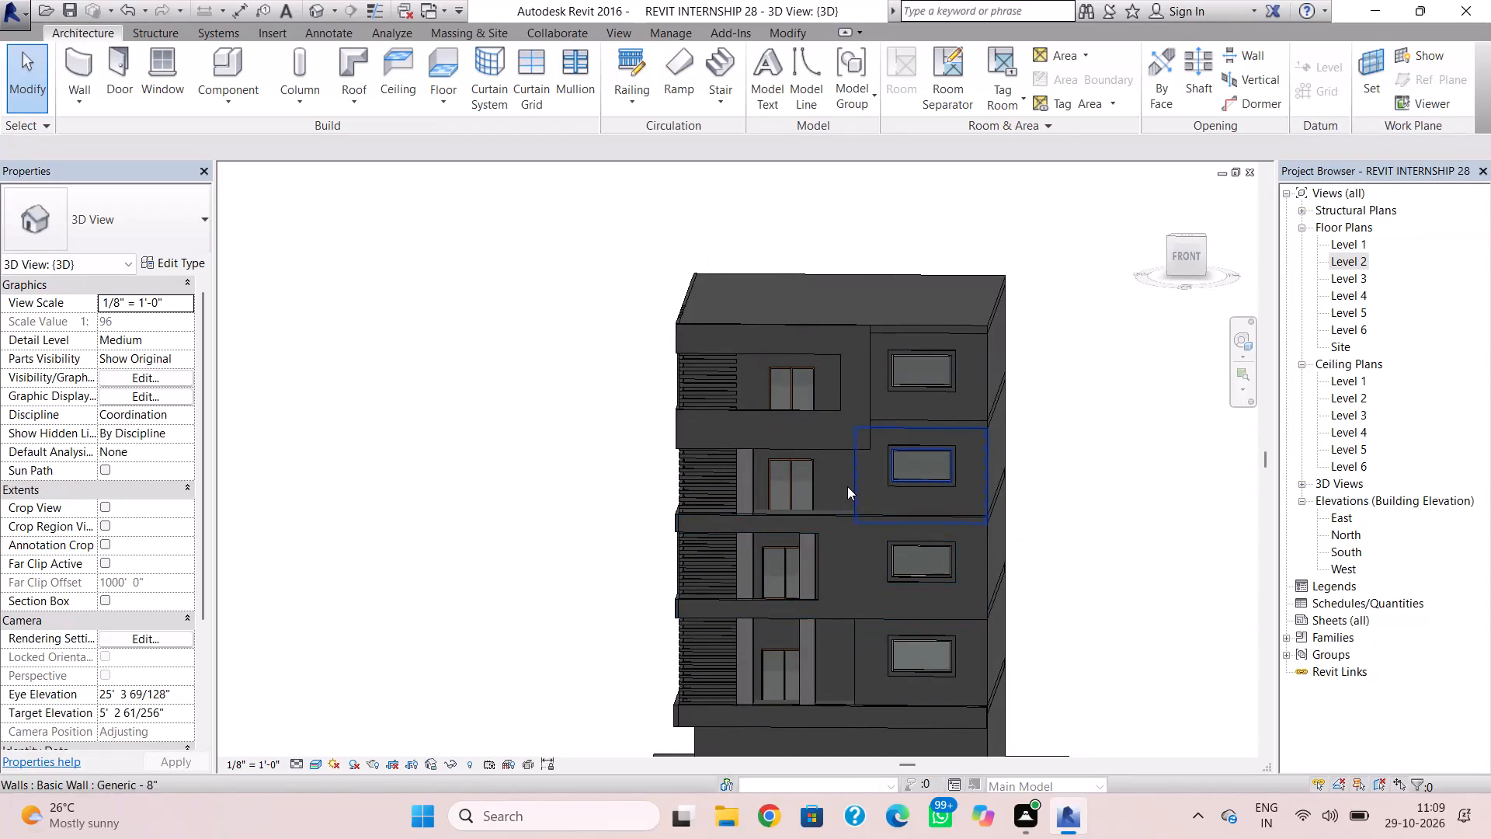
Delete the ground-floor front wall.
middle_drag(927, 552, 978, 372)
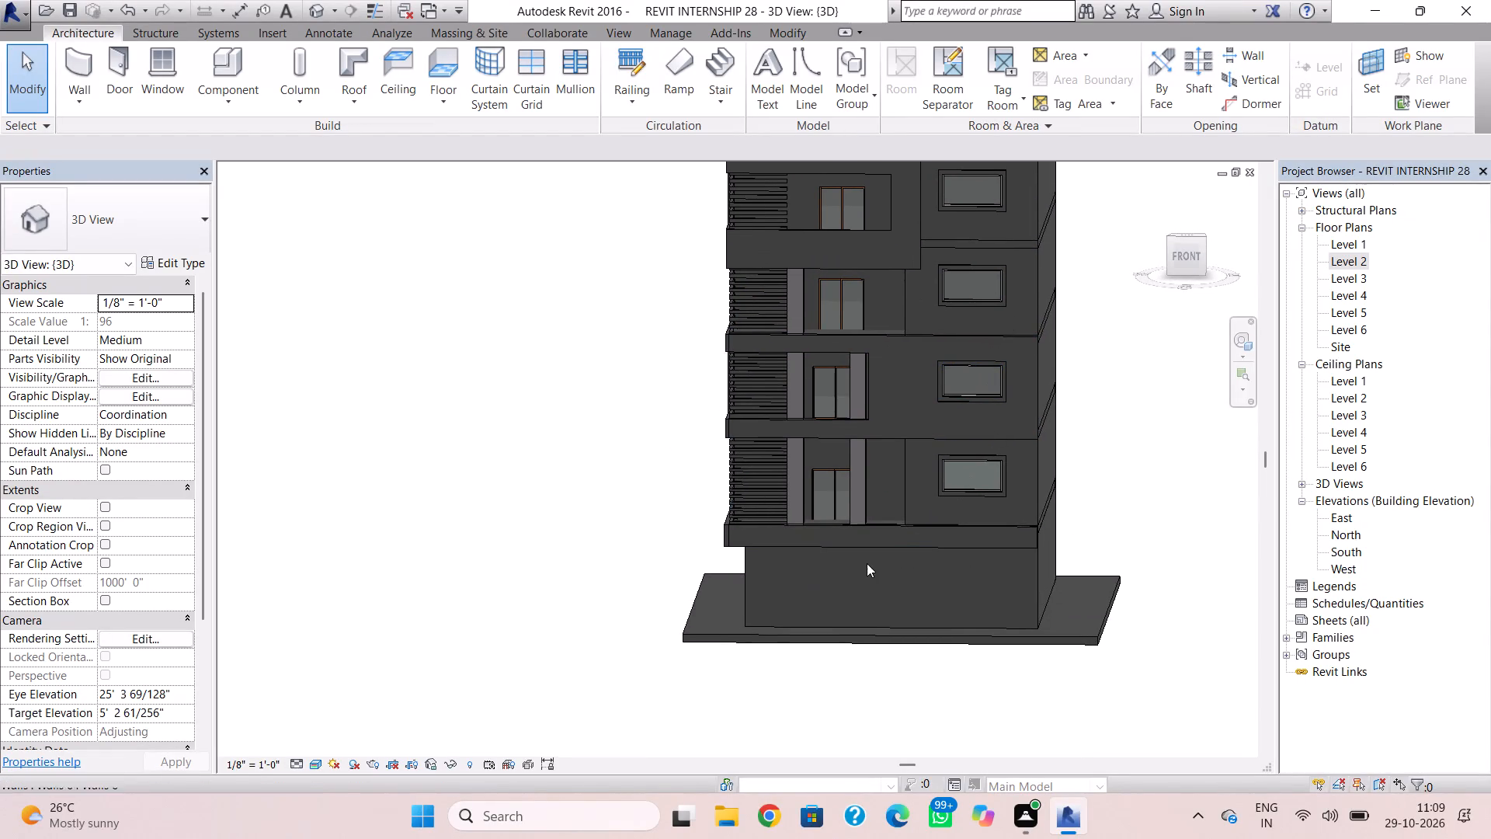
click(836, 624)
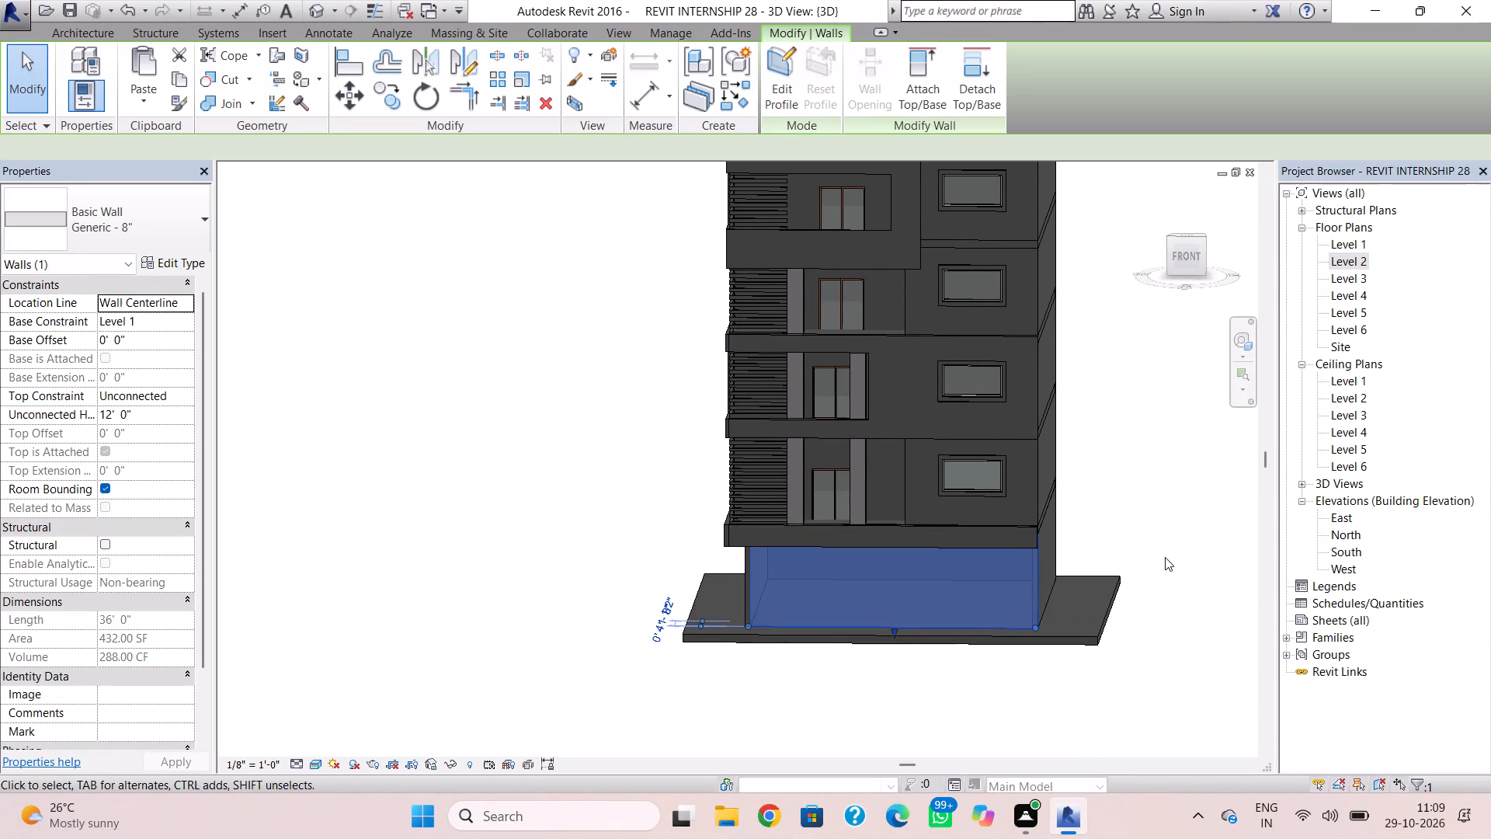
key(Delete)
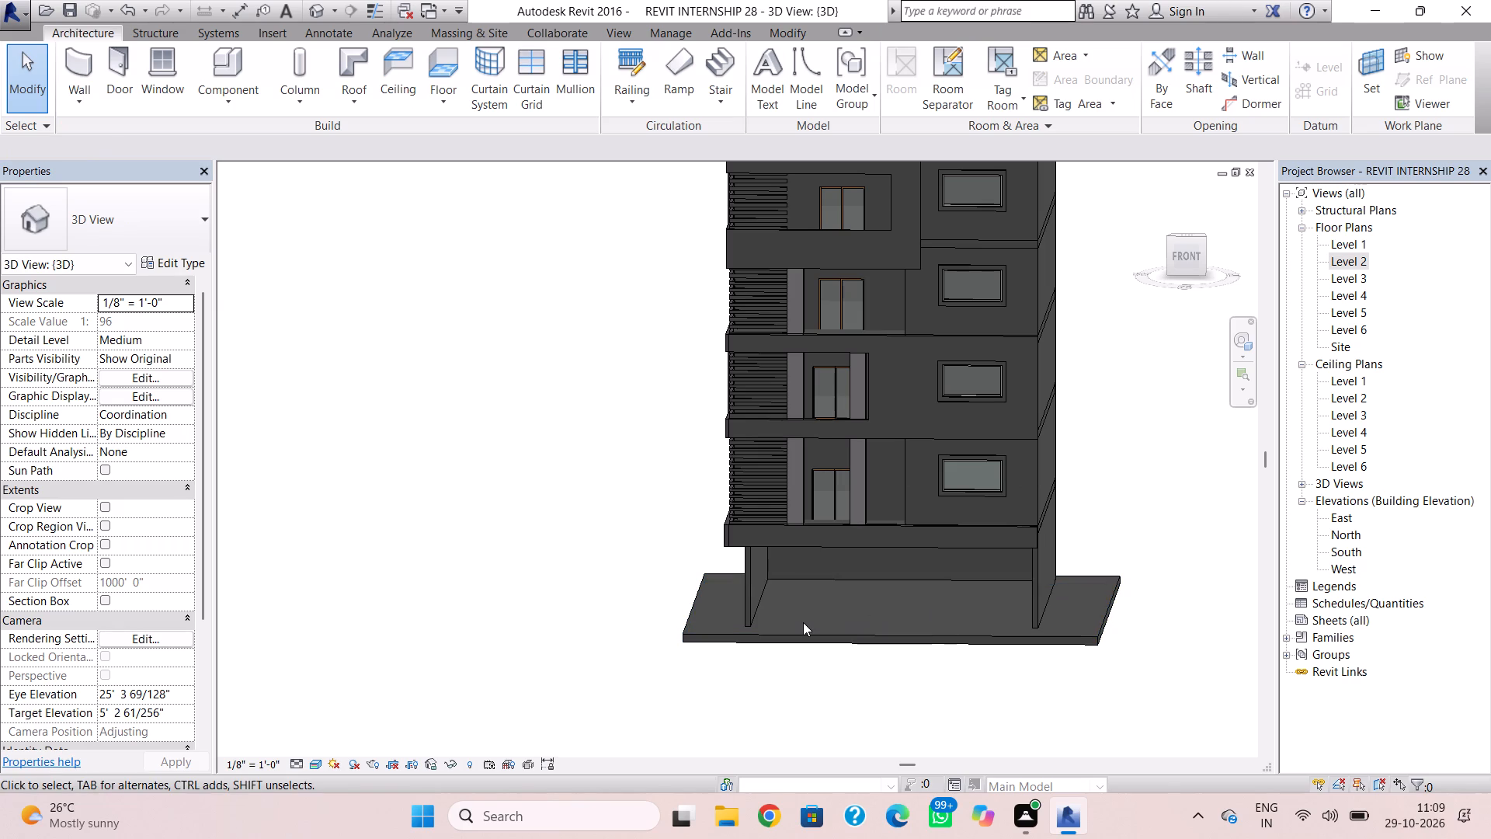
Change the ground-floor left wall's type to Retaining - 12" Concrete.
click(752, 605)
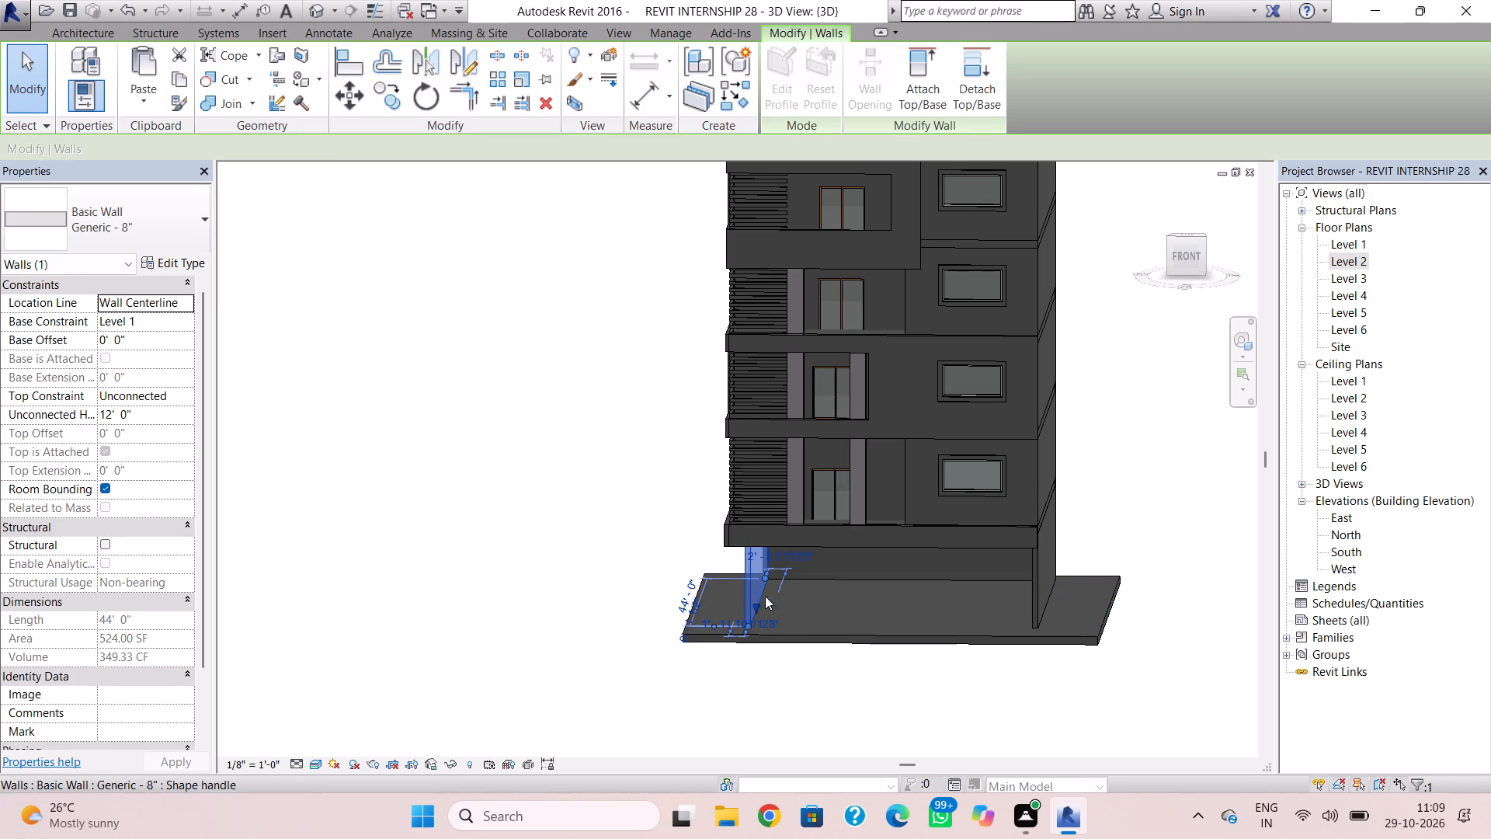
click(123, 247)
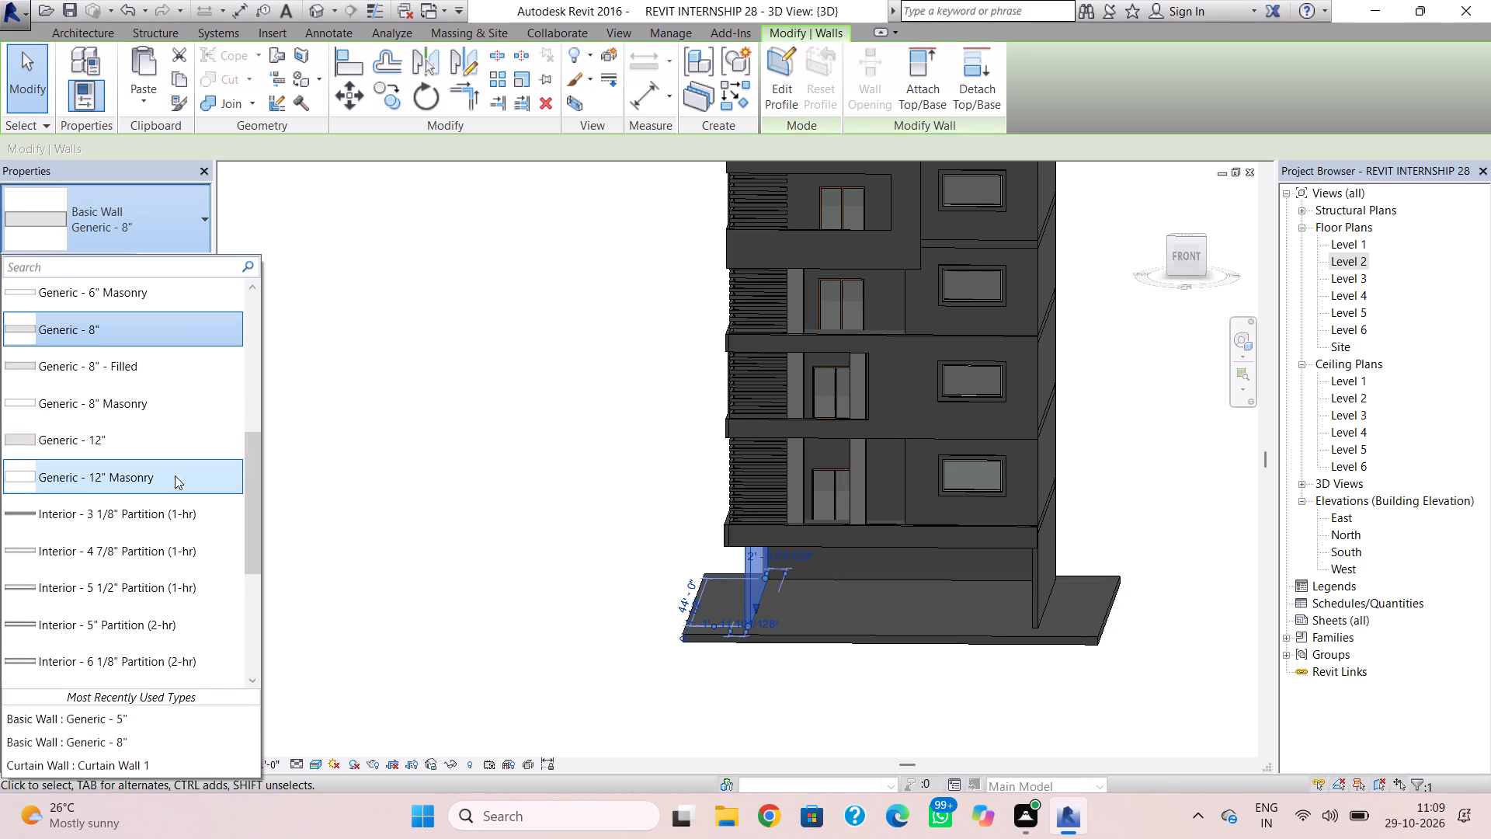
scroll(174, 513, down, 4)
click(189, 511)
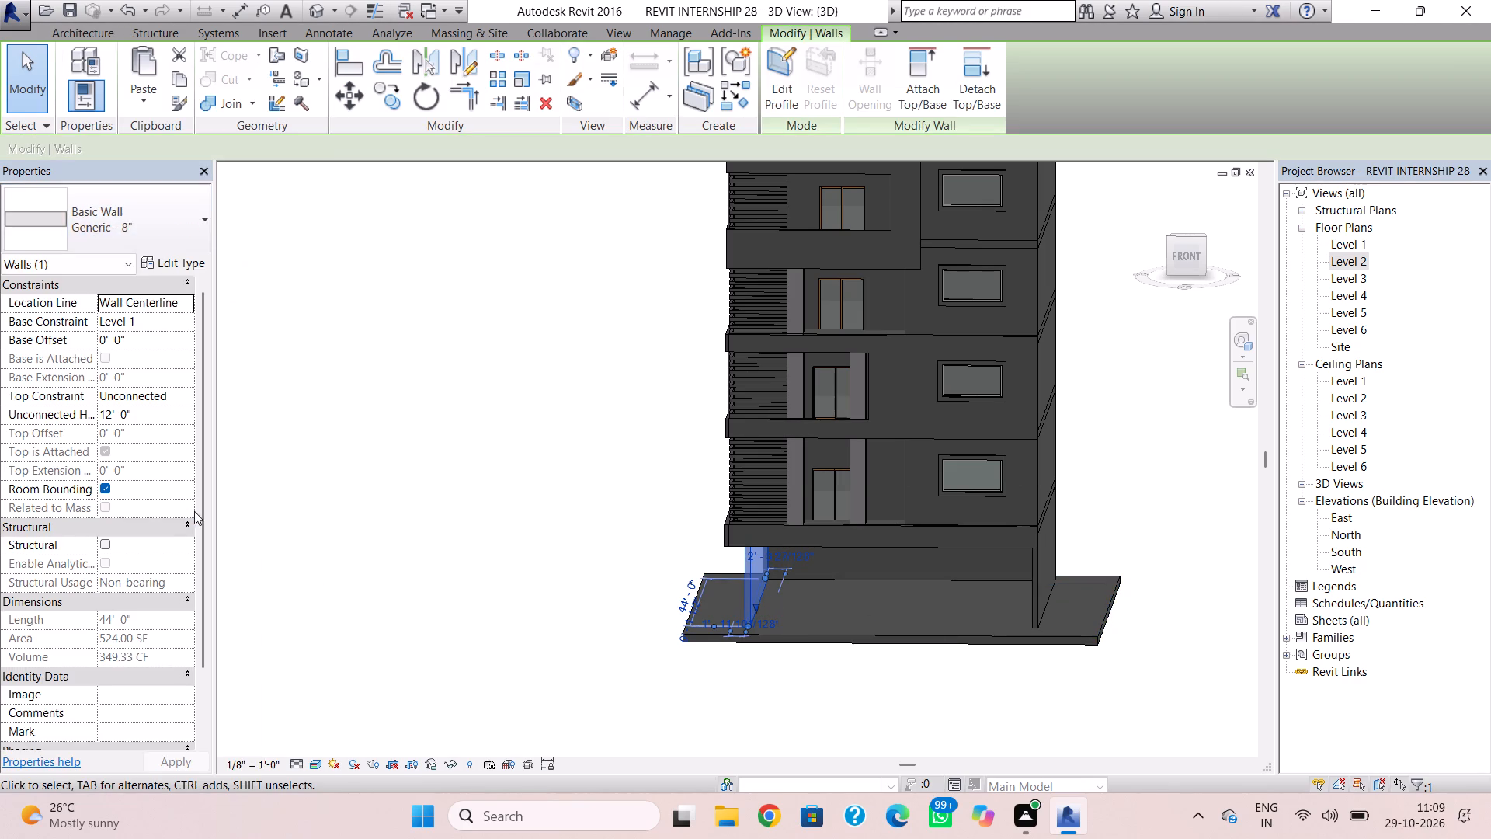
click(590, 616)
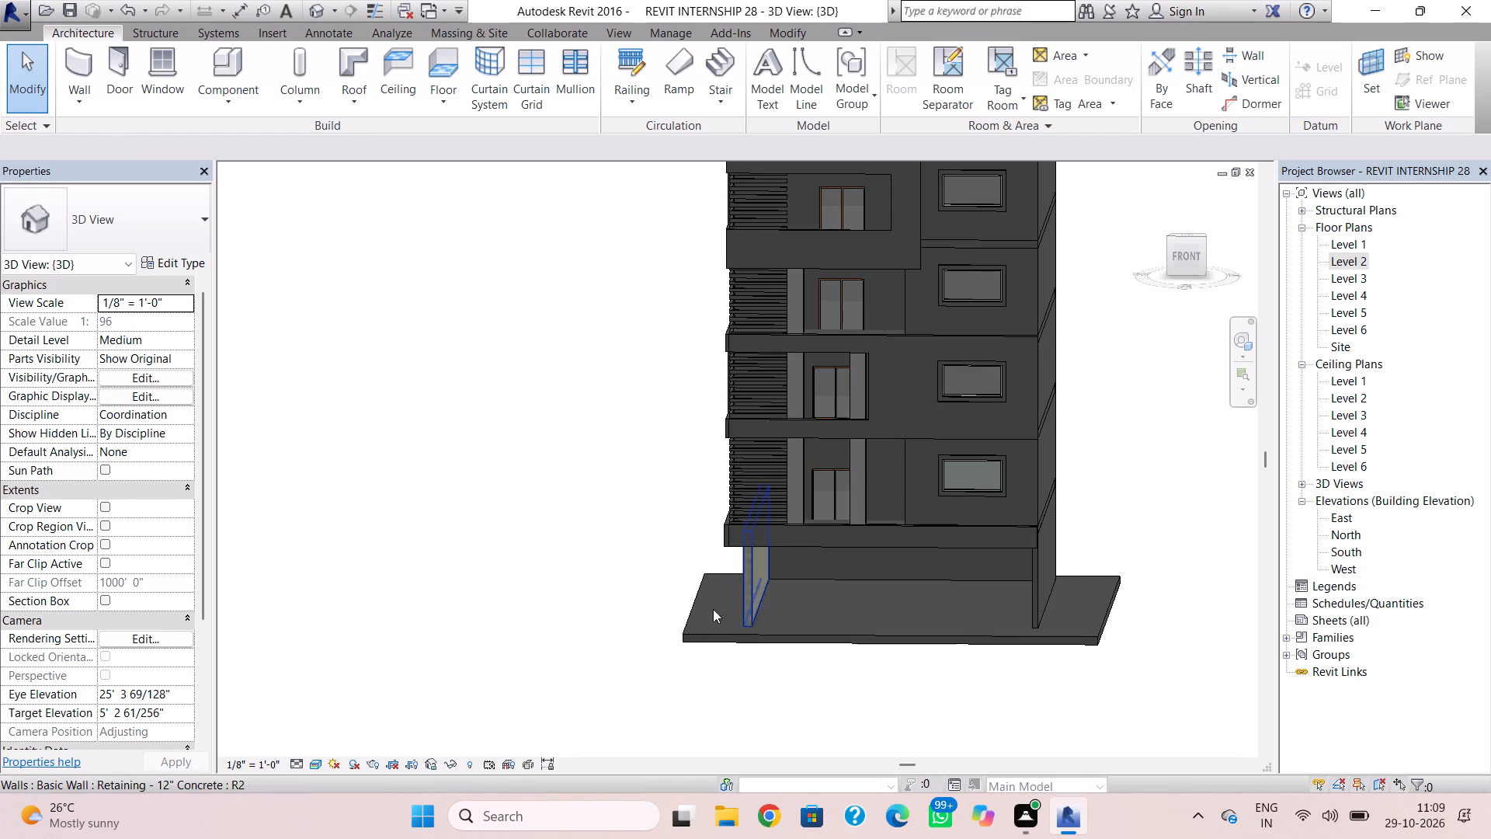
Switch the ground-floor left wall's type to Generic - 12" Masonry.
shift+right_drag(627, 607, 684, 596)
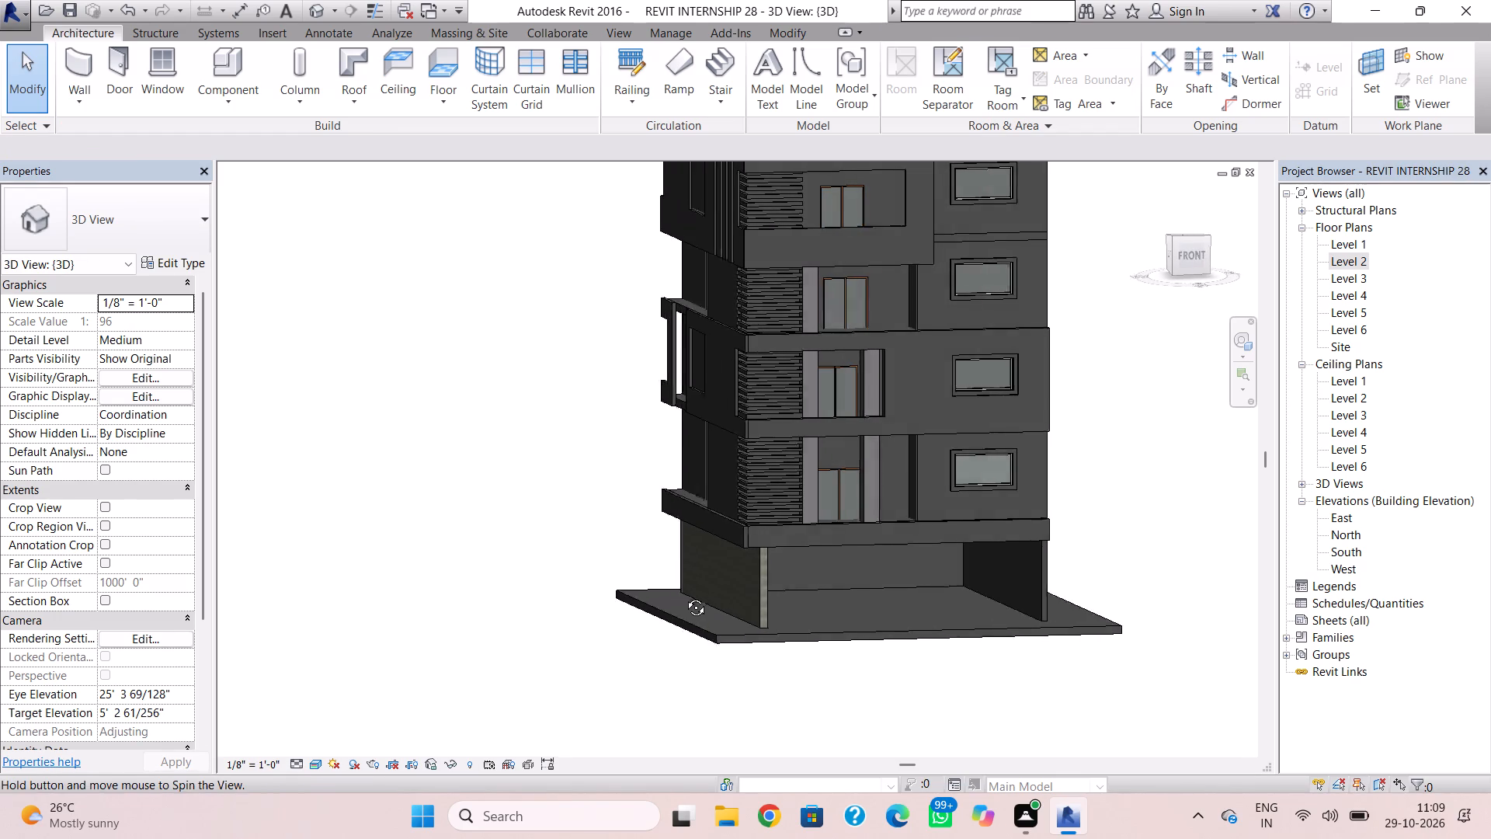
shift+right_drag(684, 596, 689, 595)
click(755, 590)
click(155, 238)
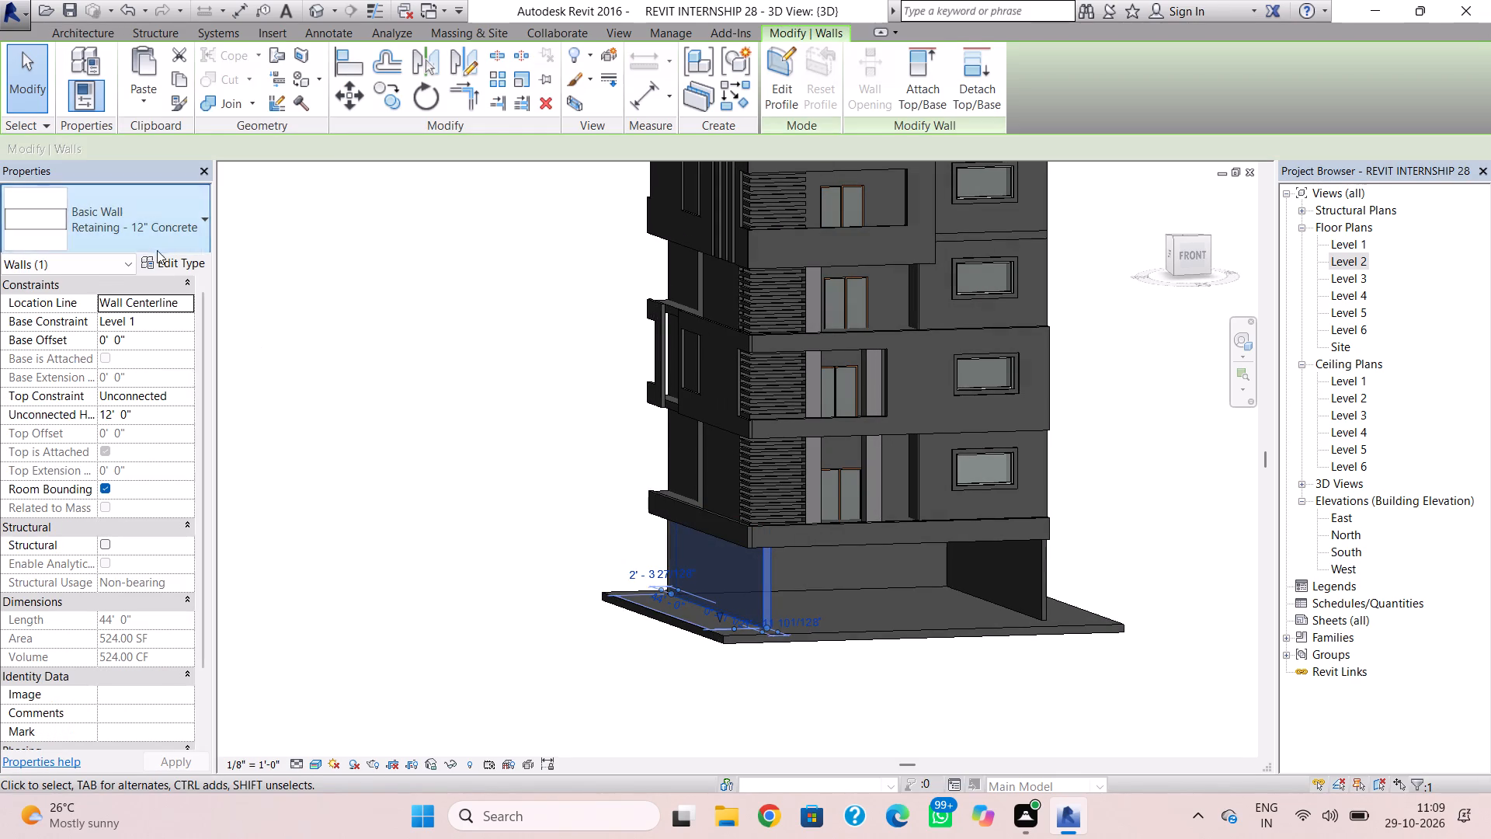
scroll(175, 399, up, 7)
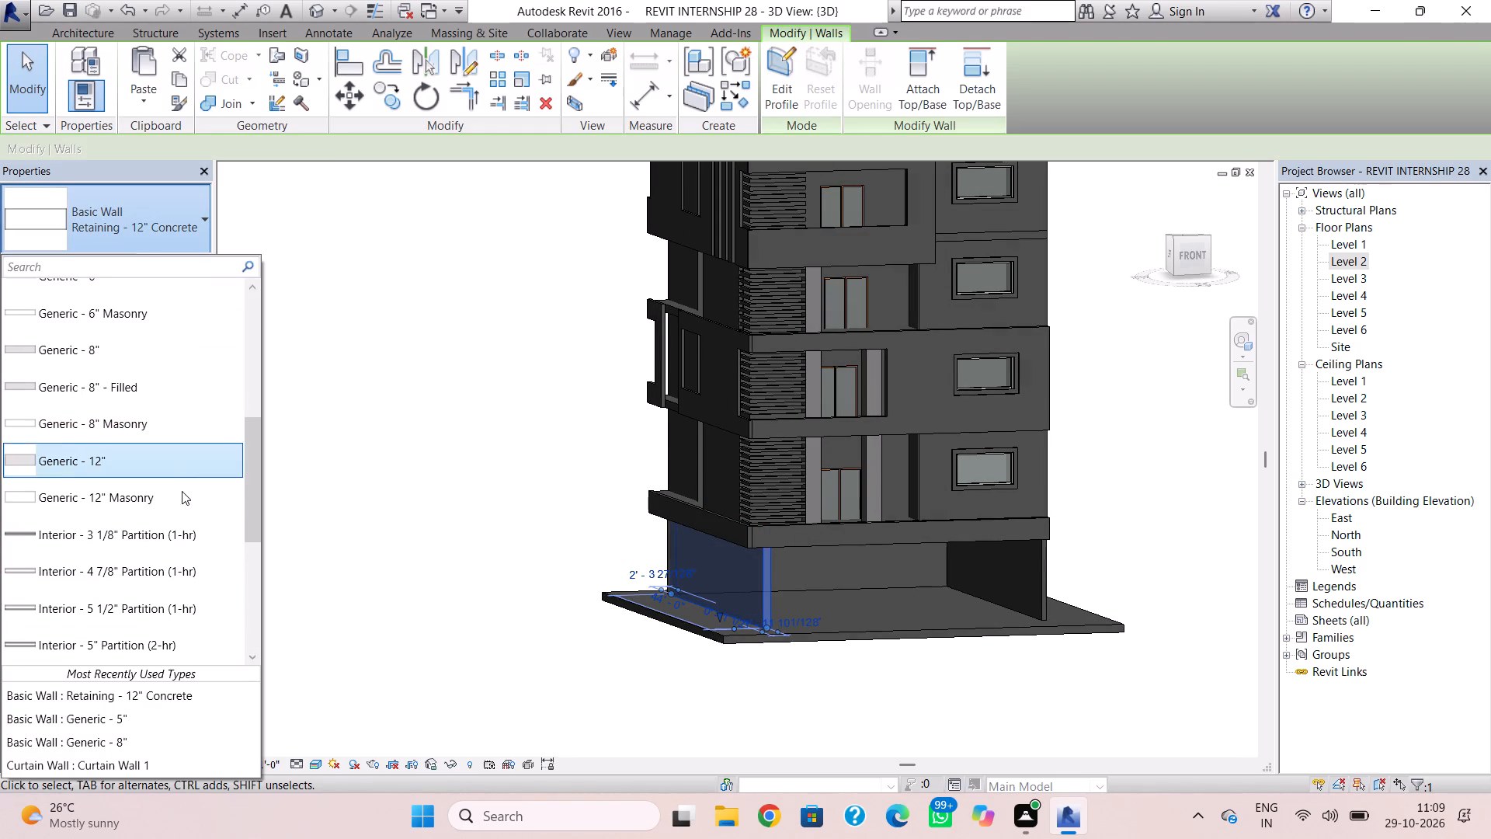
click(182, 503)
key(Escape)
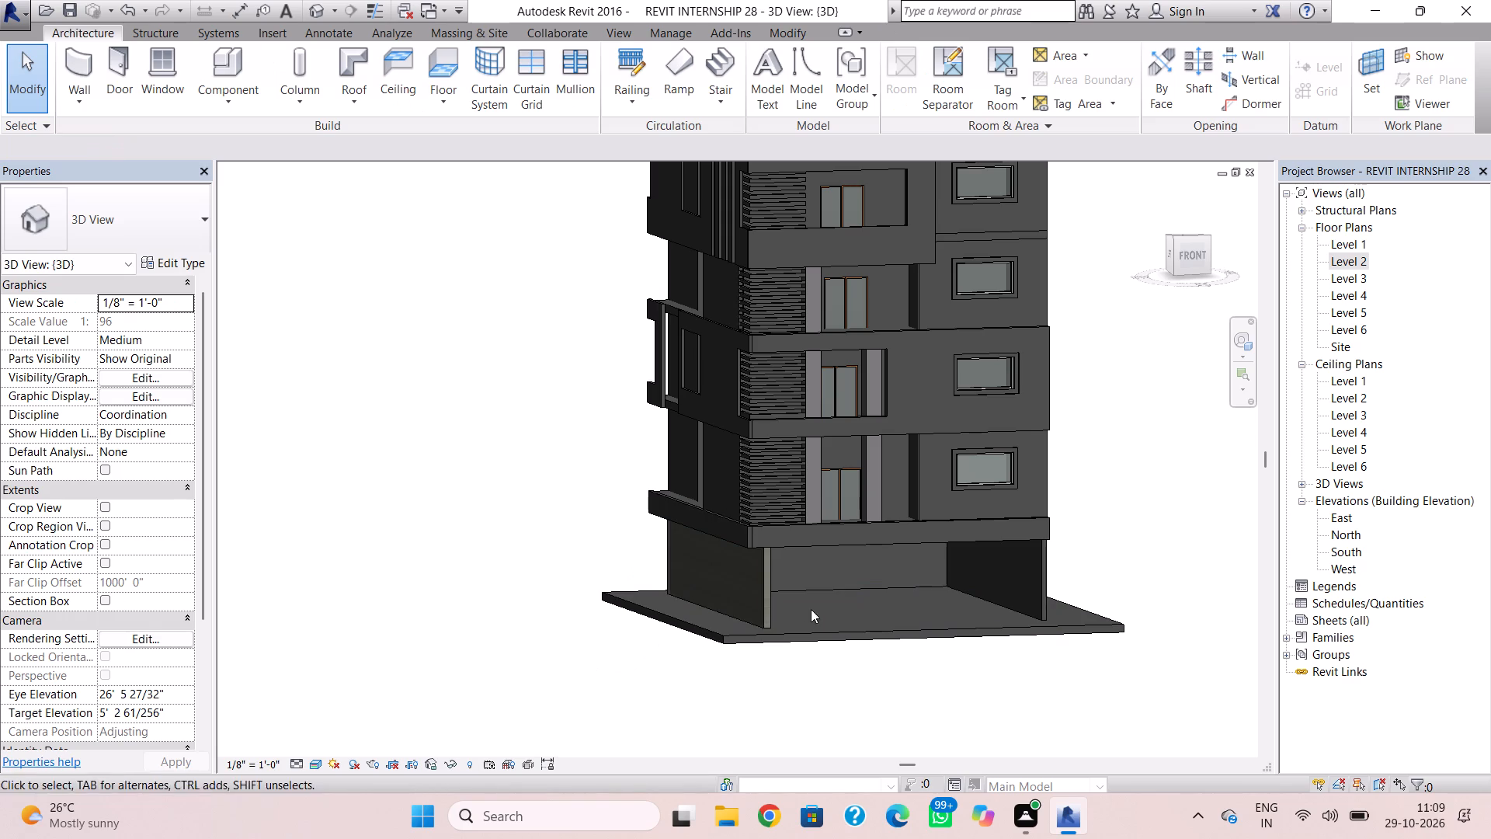
Set the ground-floor left wall's type to Generic - 12".
click(756, 604)
click(92, 235)
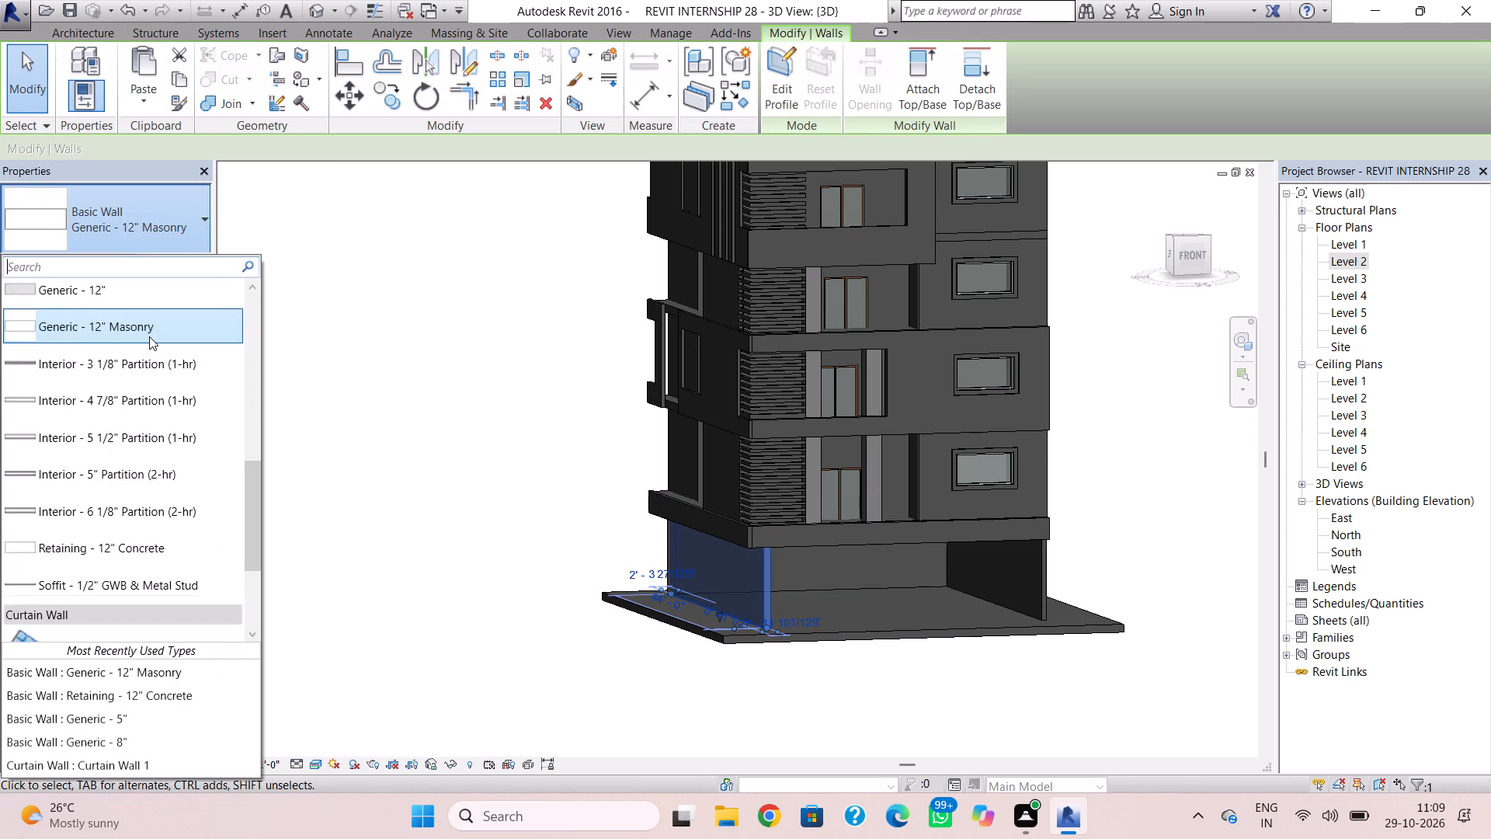
scroll(149, 336, up, 3)
click(136, 435)
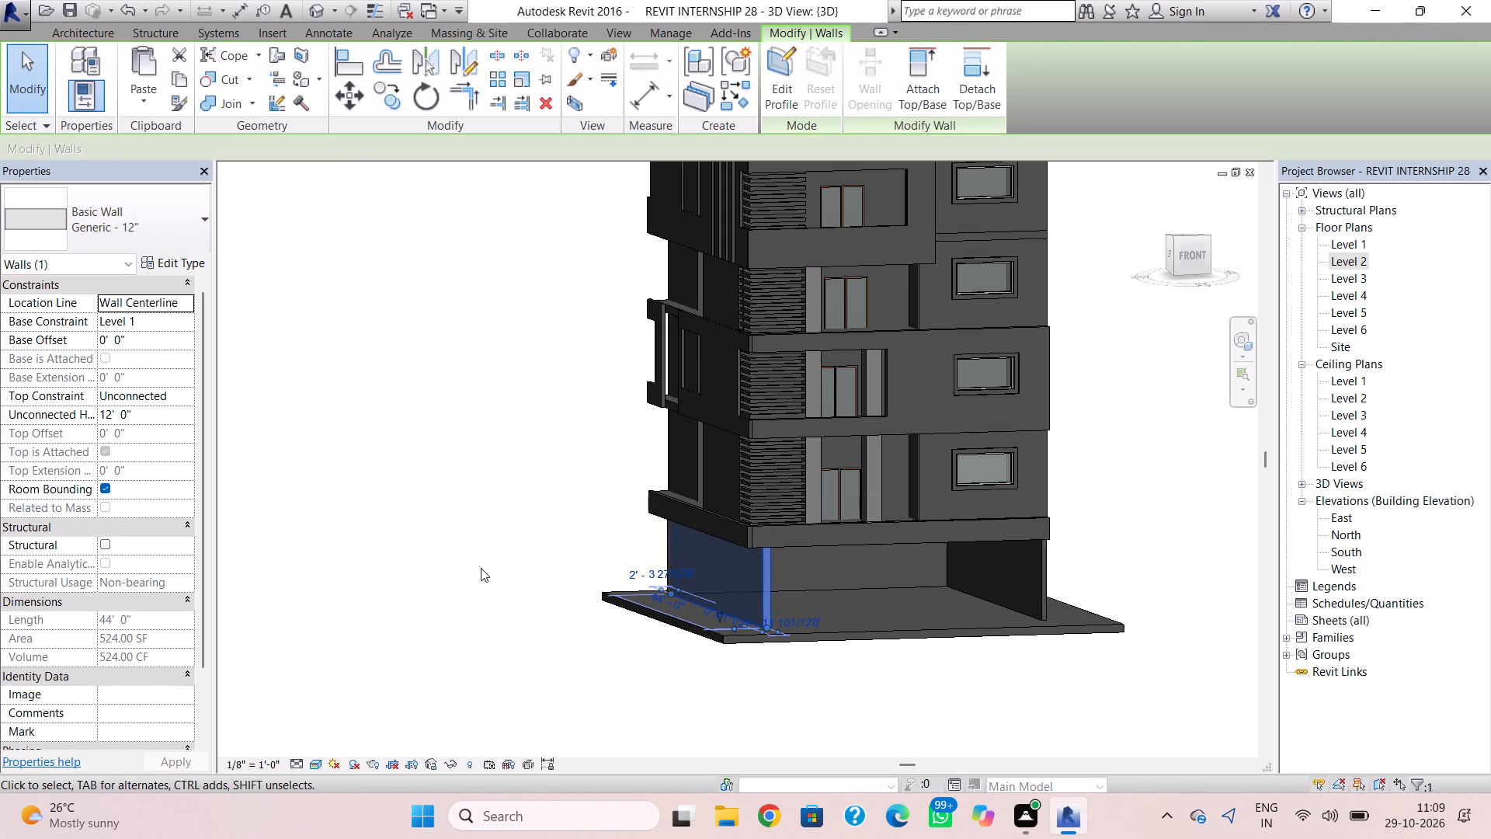
key(Escape)
Set the ground-floor right wall's type to Generic - 12" to match the left wall.
click(1039, 566)
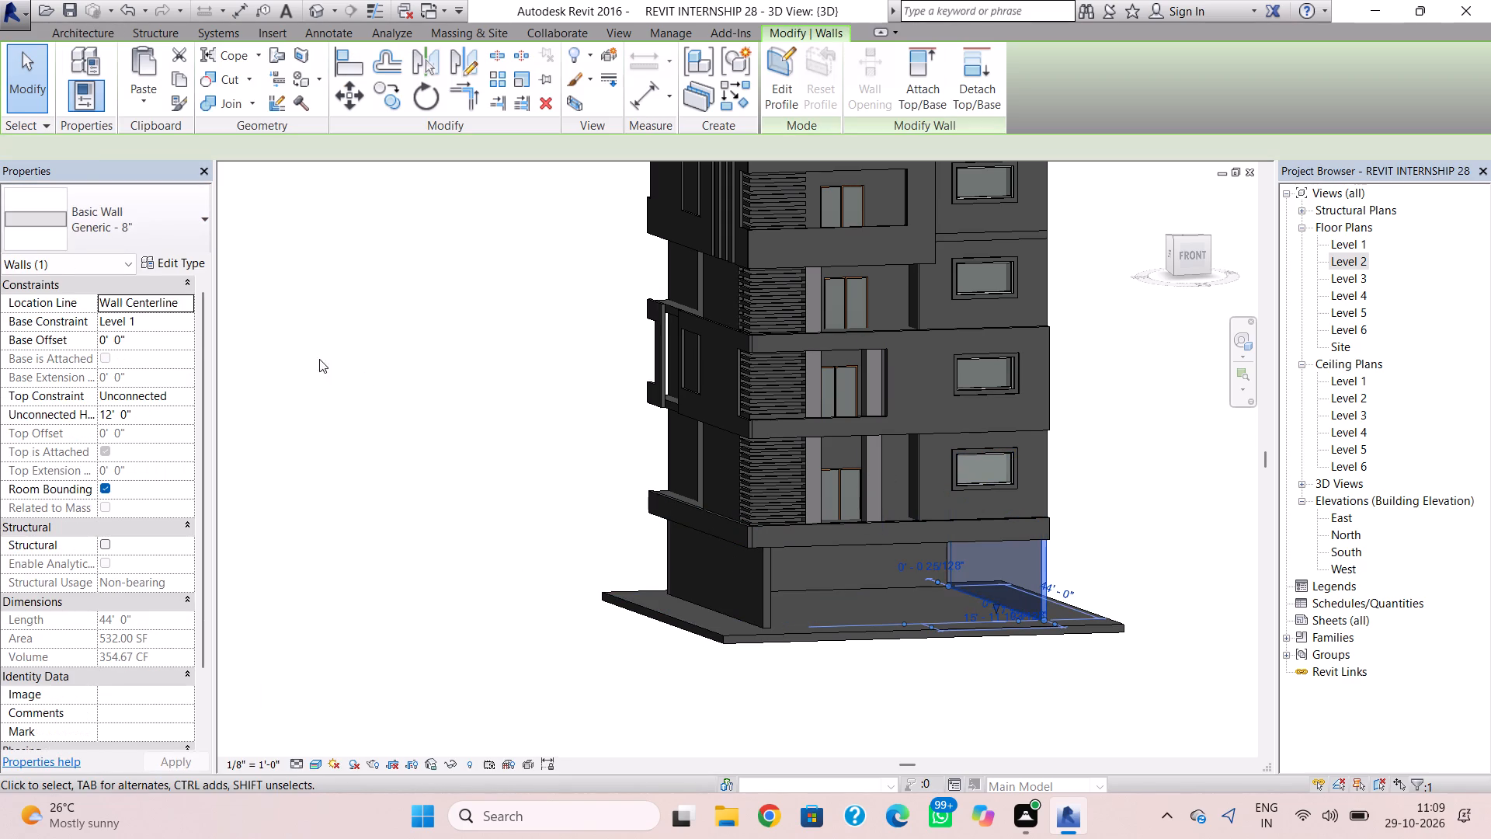
click(62, 226)
click(151, 430)
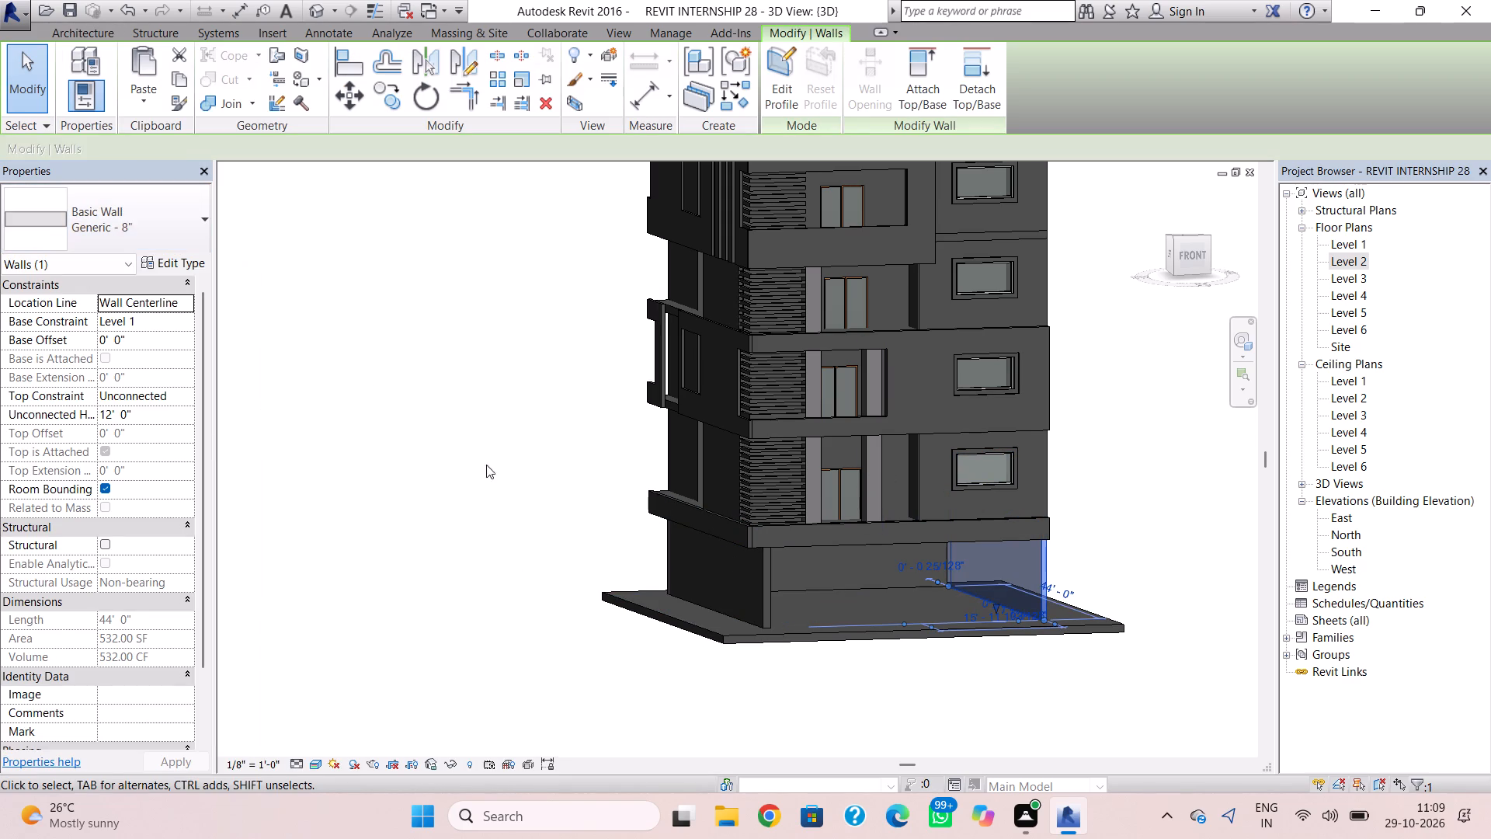
key(Escape)
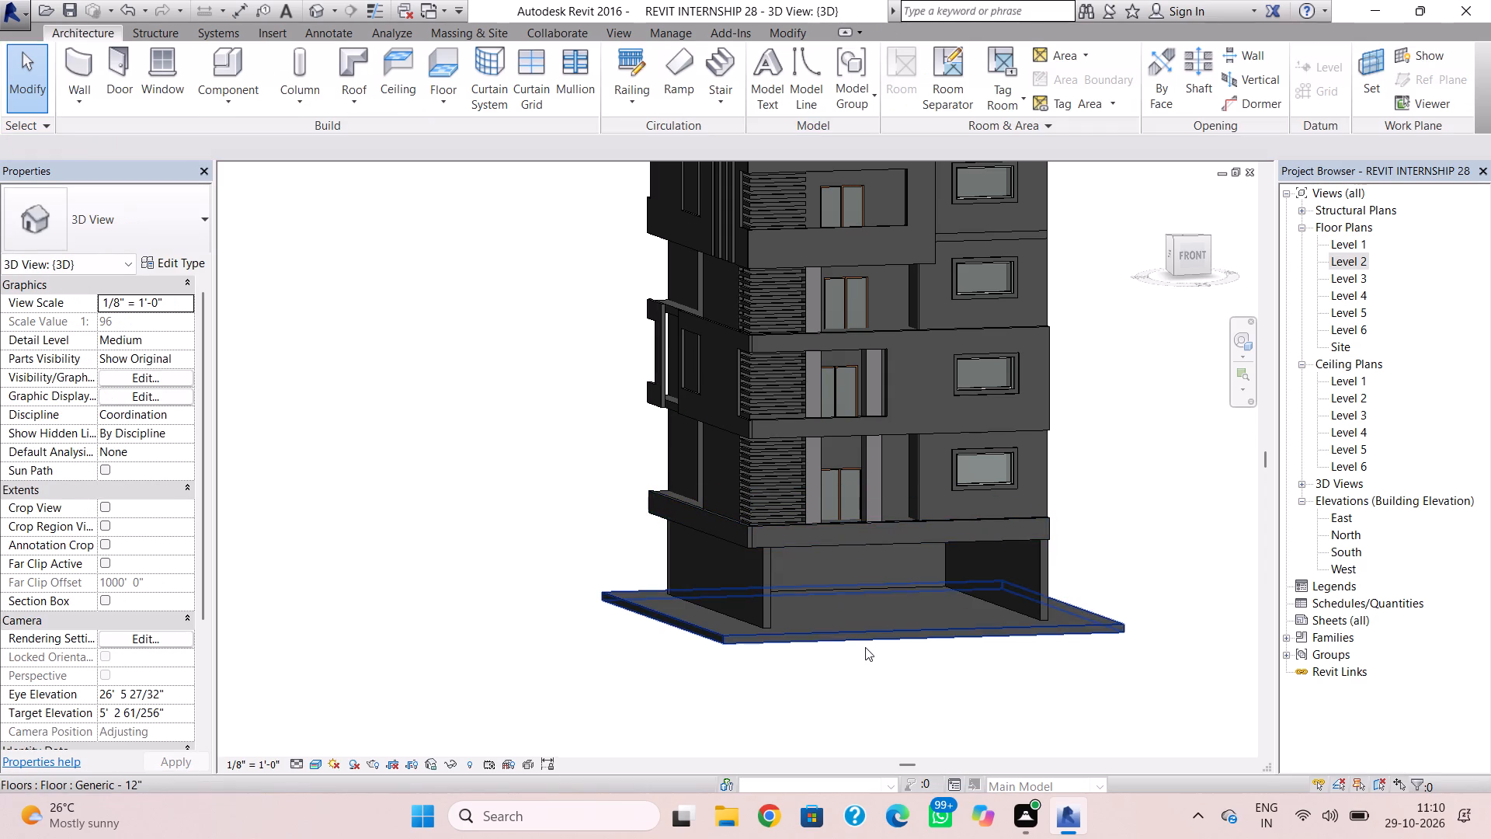
In the Level 1 floor plan, draw a 44' long, 12' high Generic - 12" wall down the middle, from the open front to the rear wall.
double_click(1347, 246)
scroll(843, 420, down, 2)
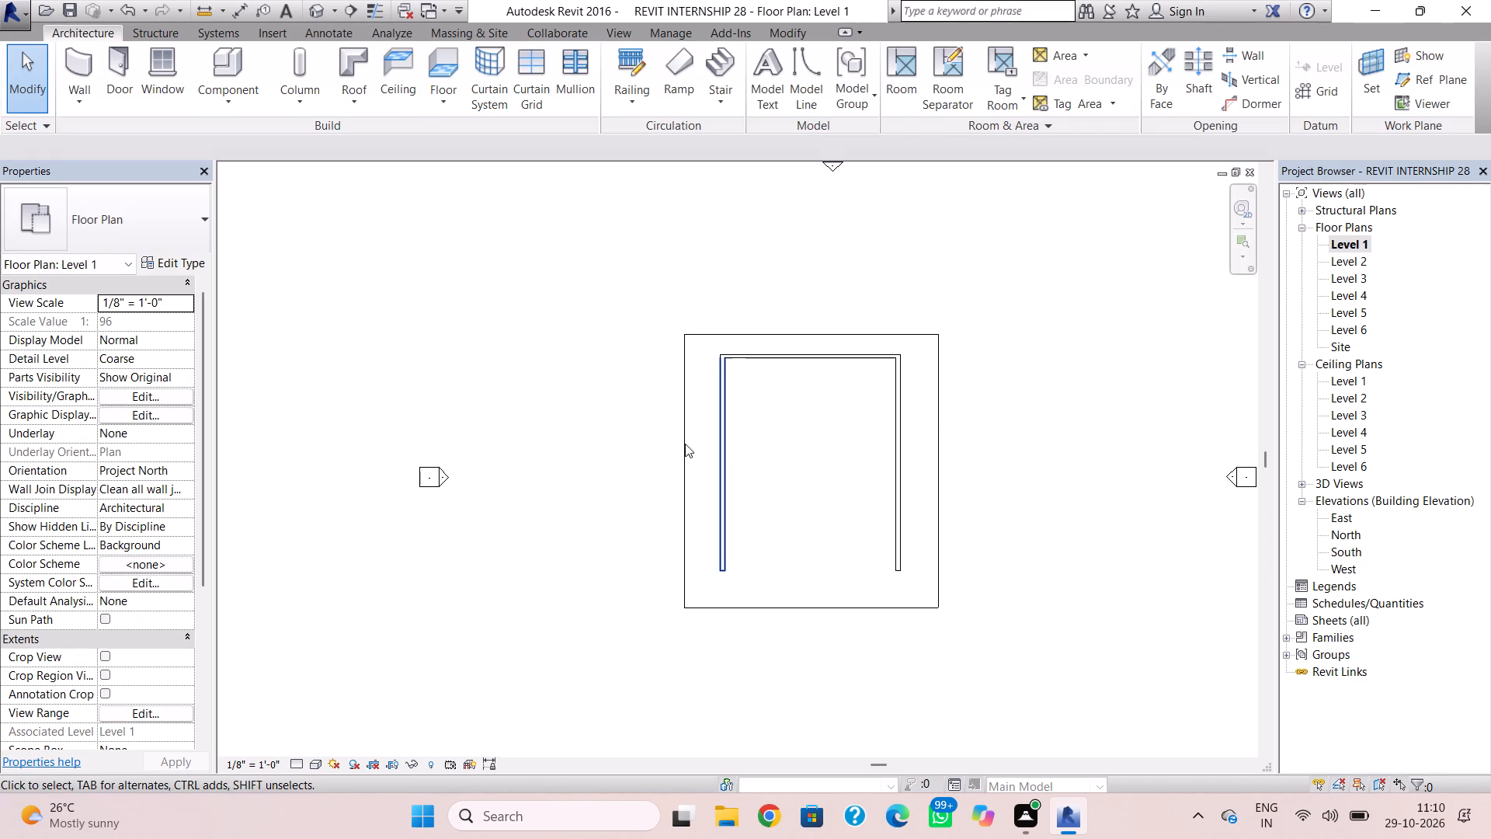
click(92, 55)
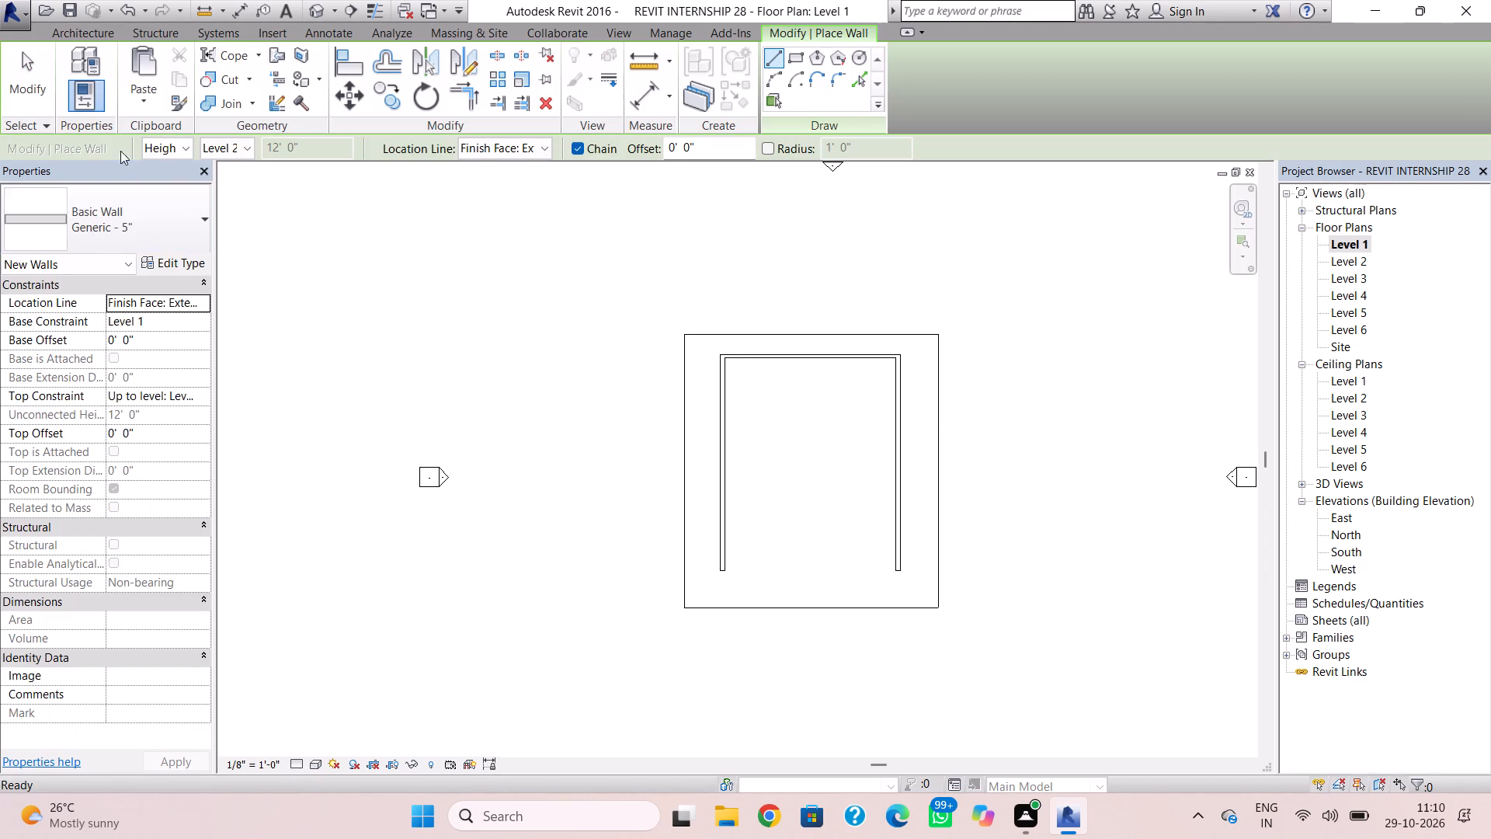
click(132, 237)
click(148, 520)
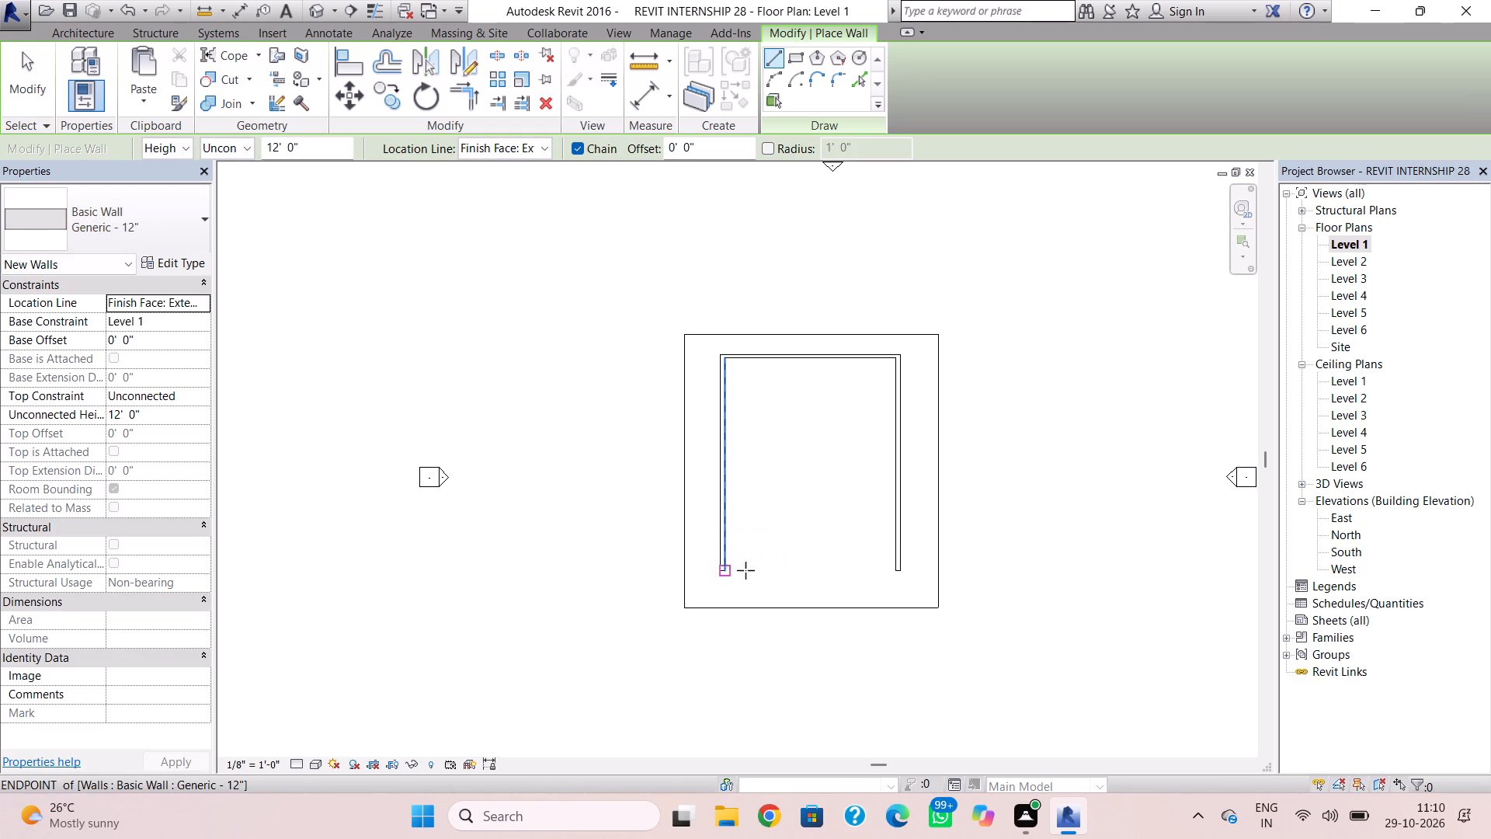
click(812, 569)
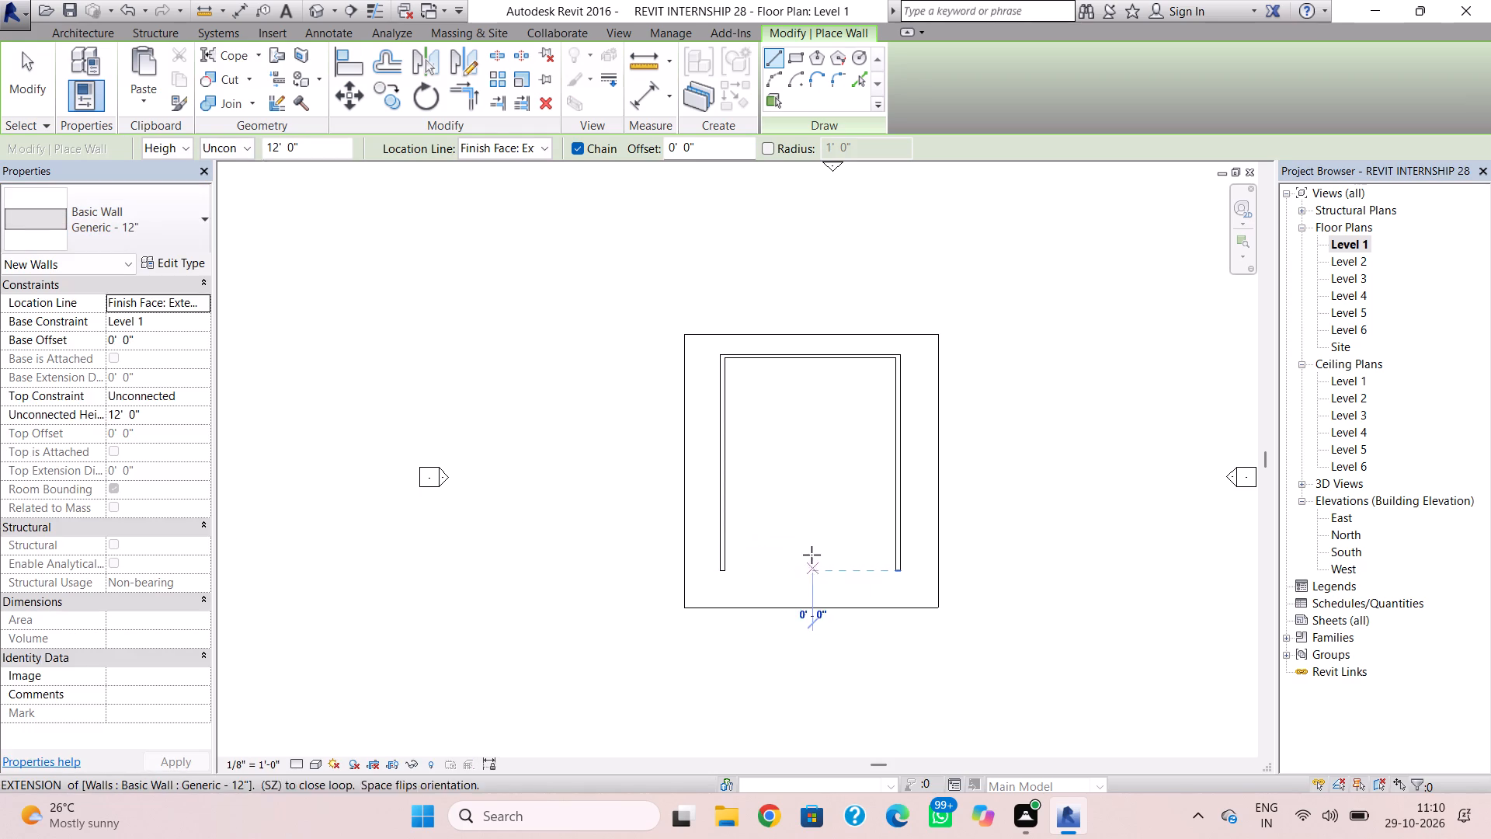
click(808, 363)
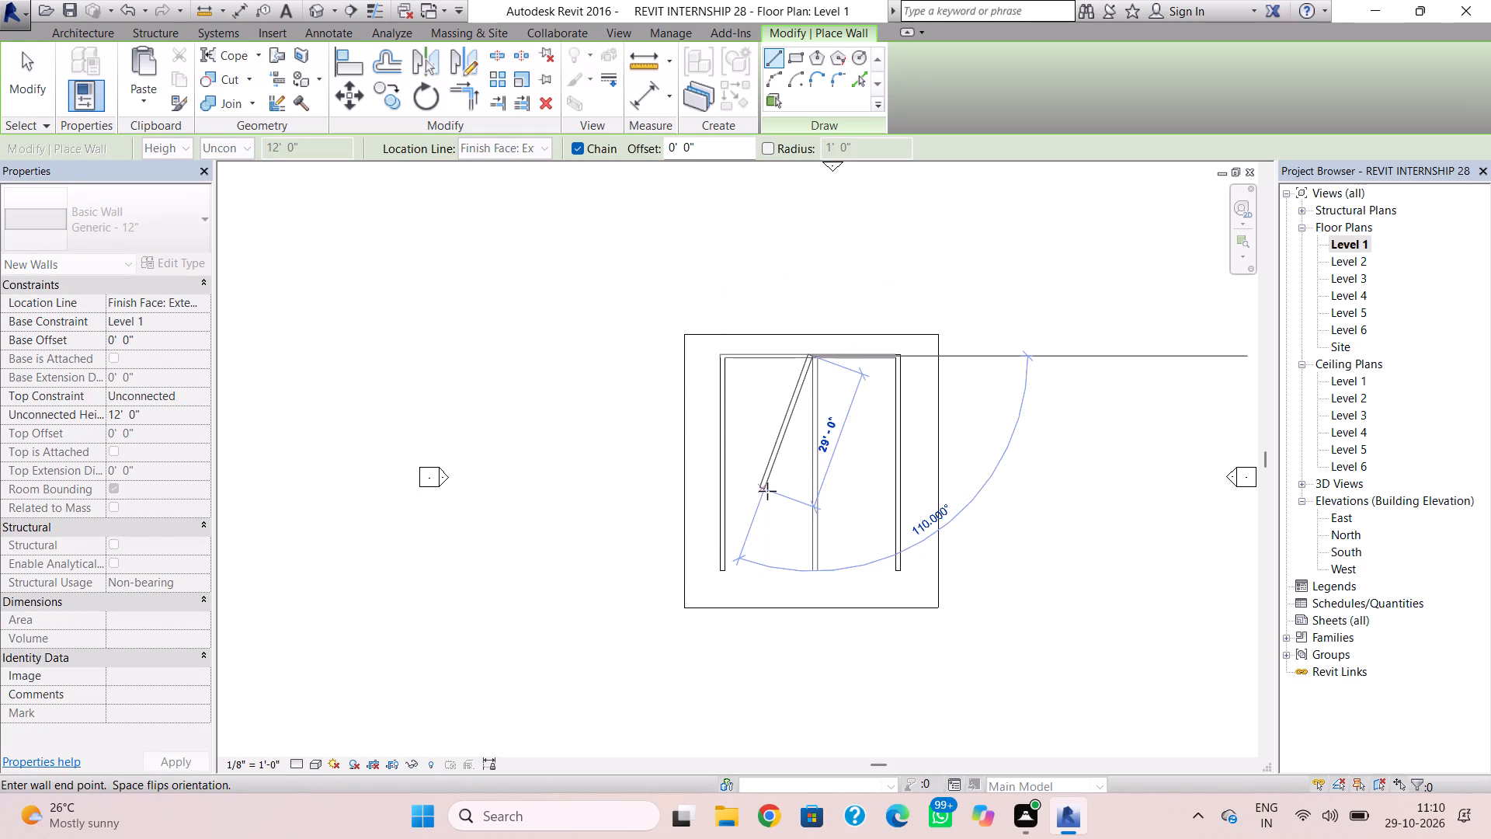
key(Escape)
key(Escape)
Nudge the new middle wall slightly toward the left wall.
click(819, 507)
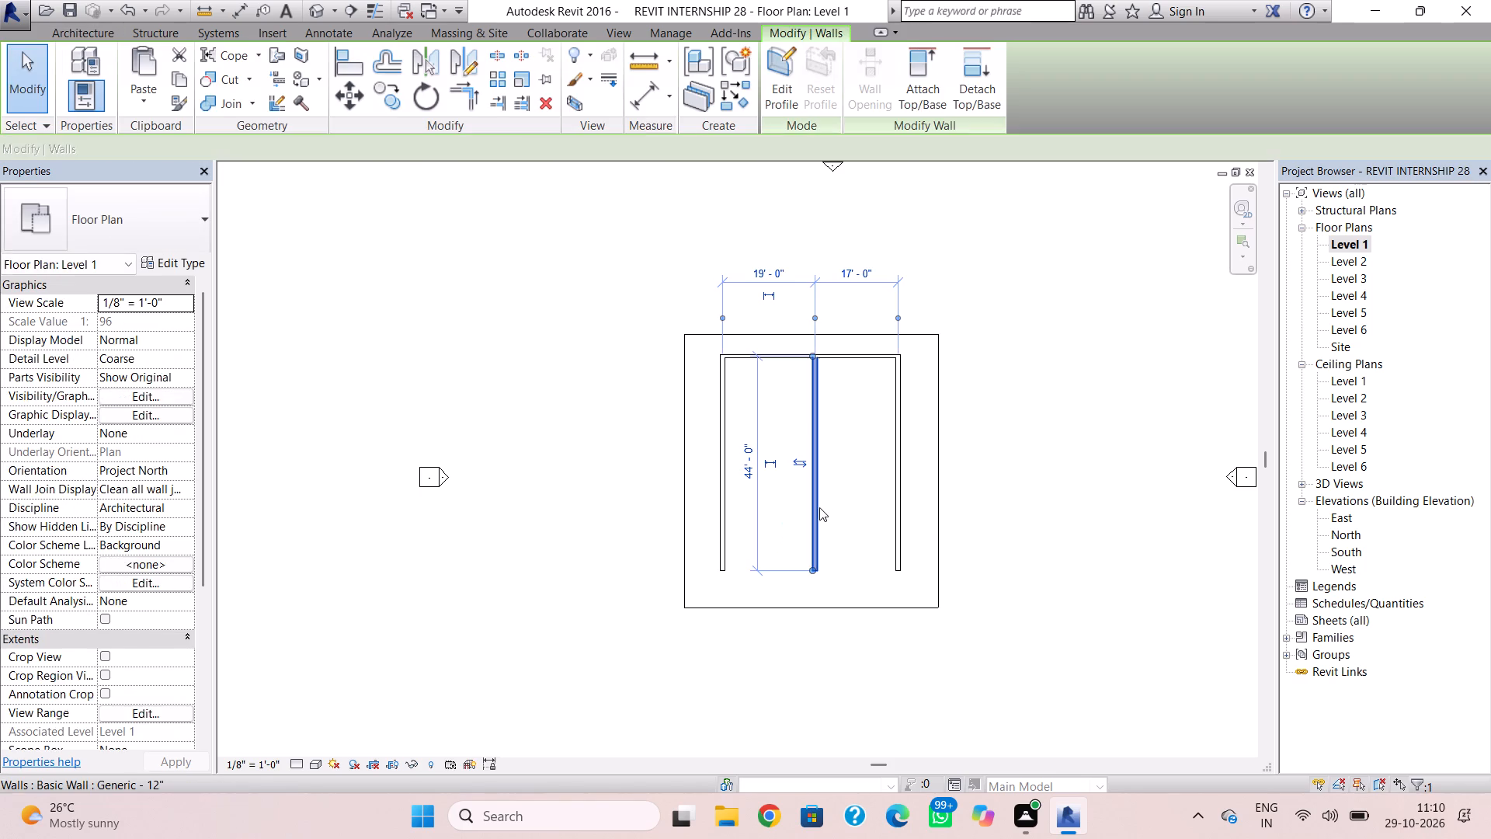
key(Left)
click(978, 499)
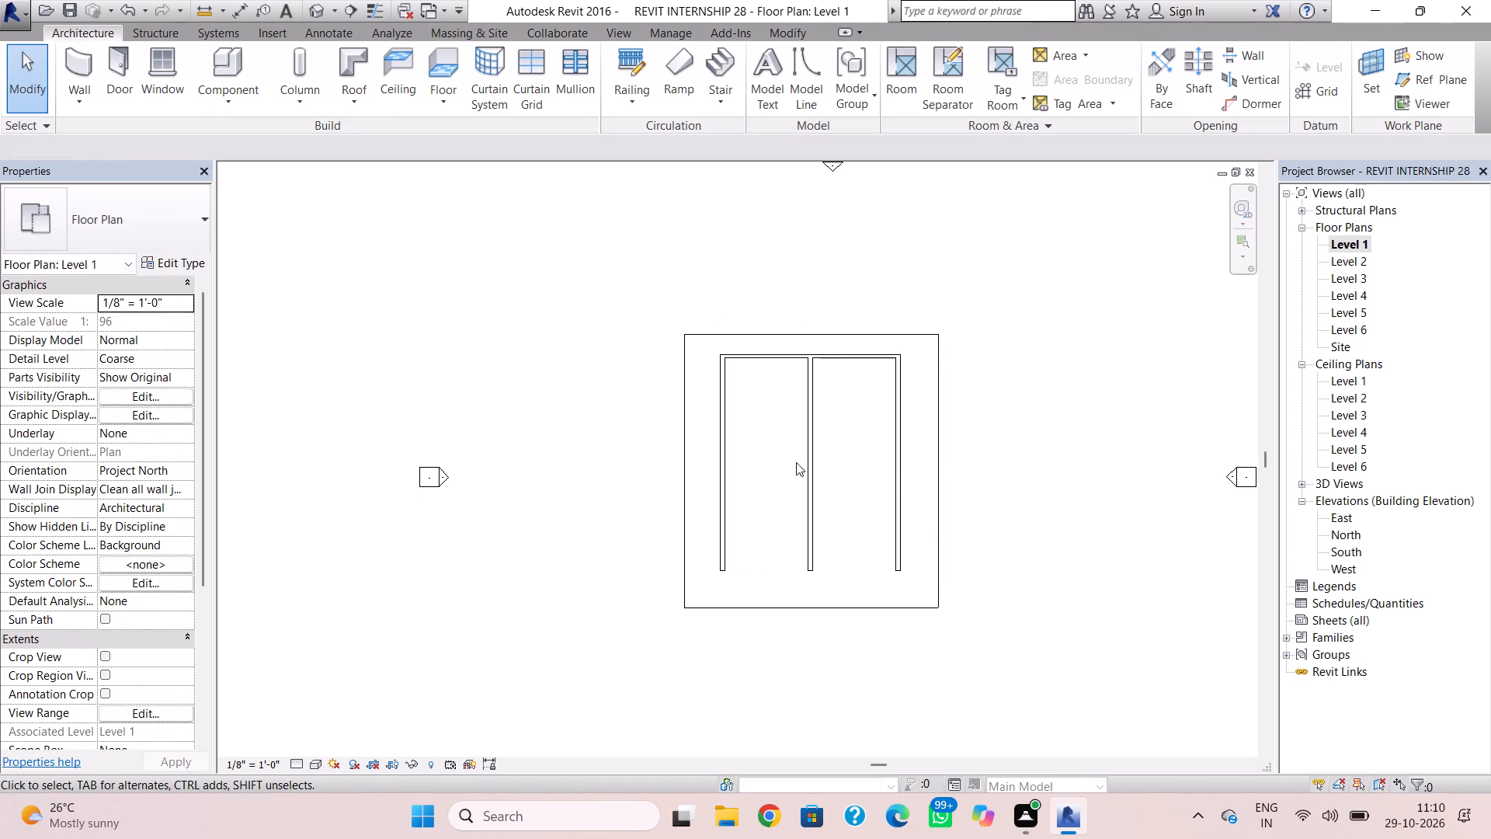
In the 3D view, edit the ground-floor left wall's profile with a rectangular opening about 6' 7" wide and 10' 3" high, about 4' from its rear end.
click(321, 14)
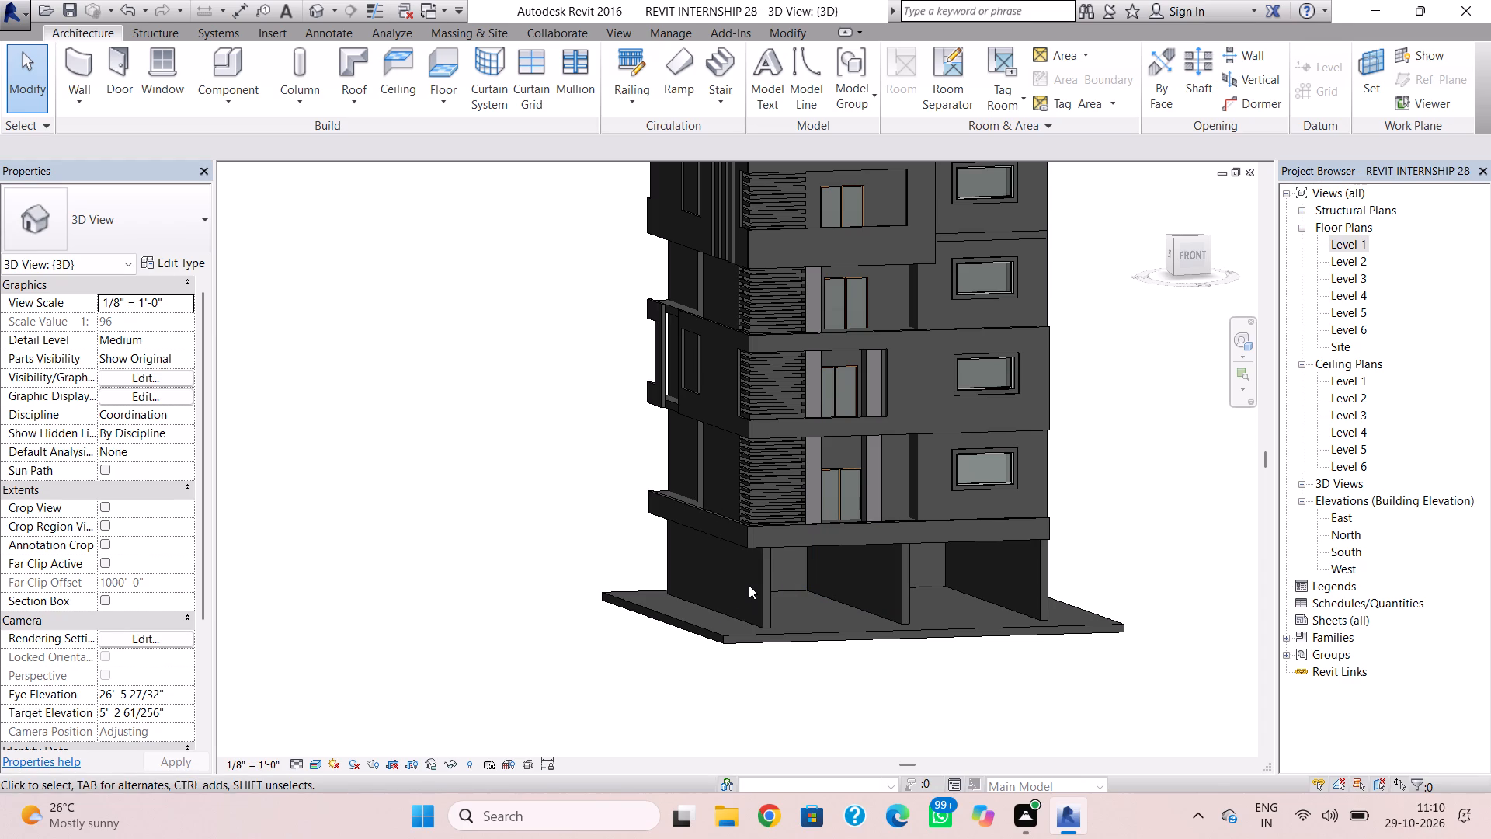
shift+right_drag(749, 585, 857, 540)
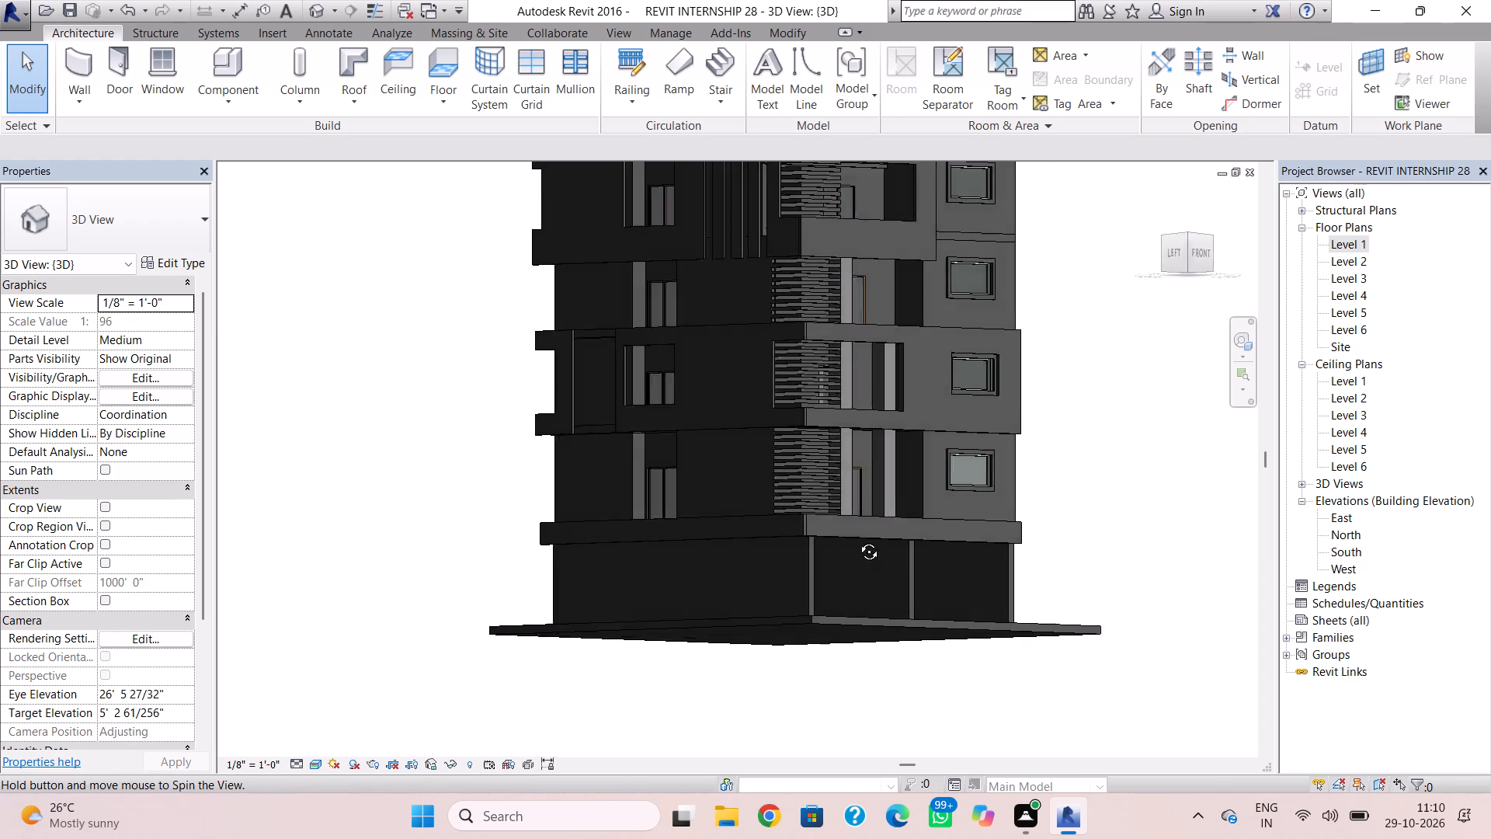
shift+right_drag(857, 540, 1054, 580)
click(905, 571)
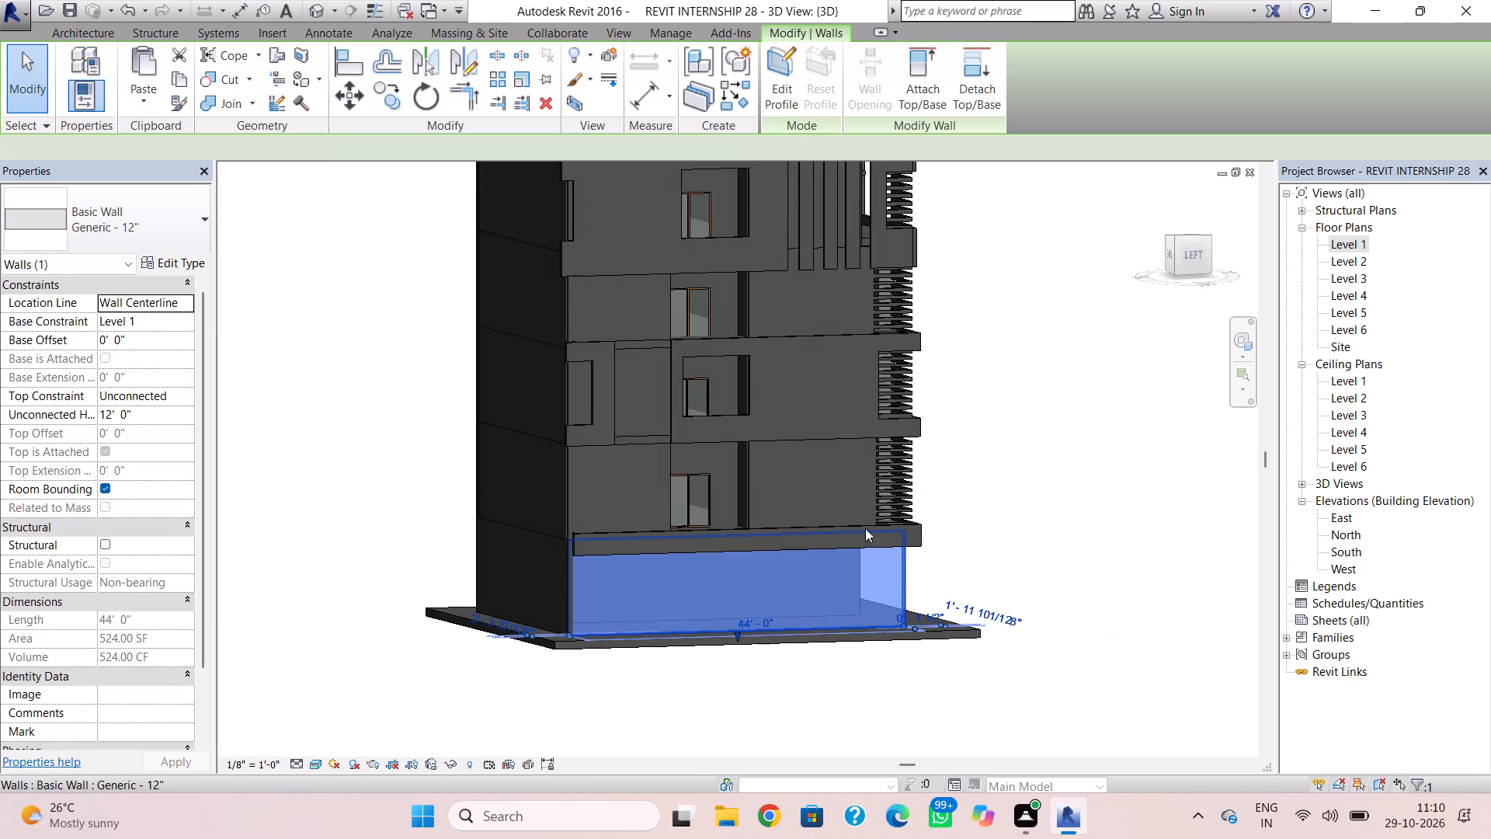
click(777, 69)
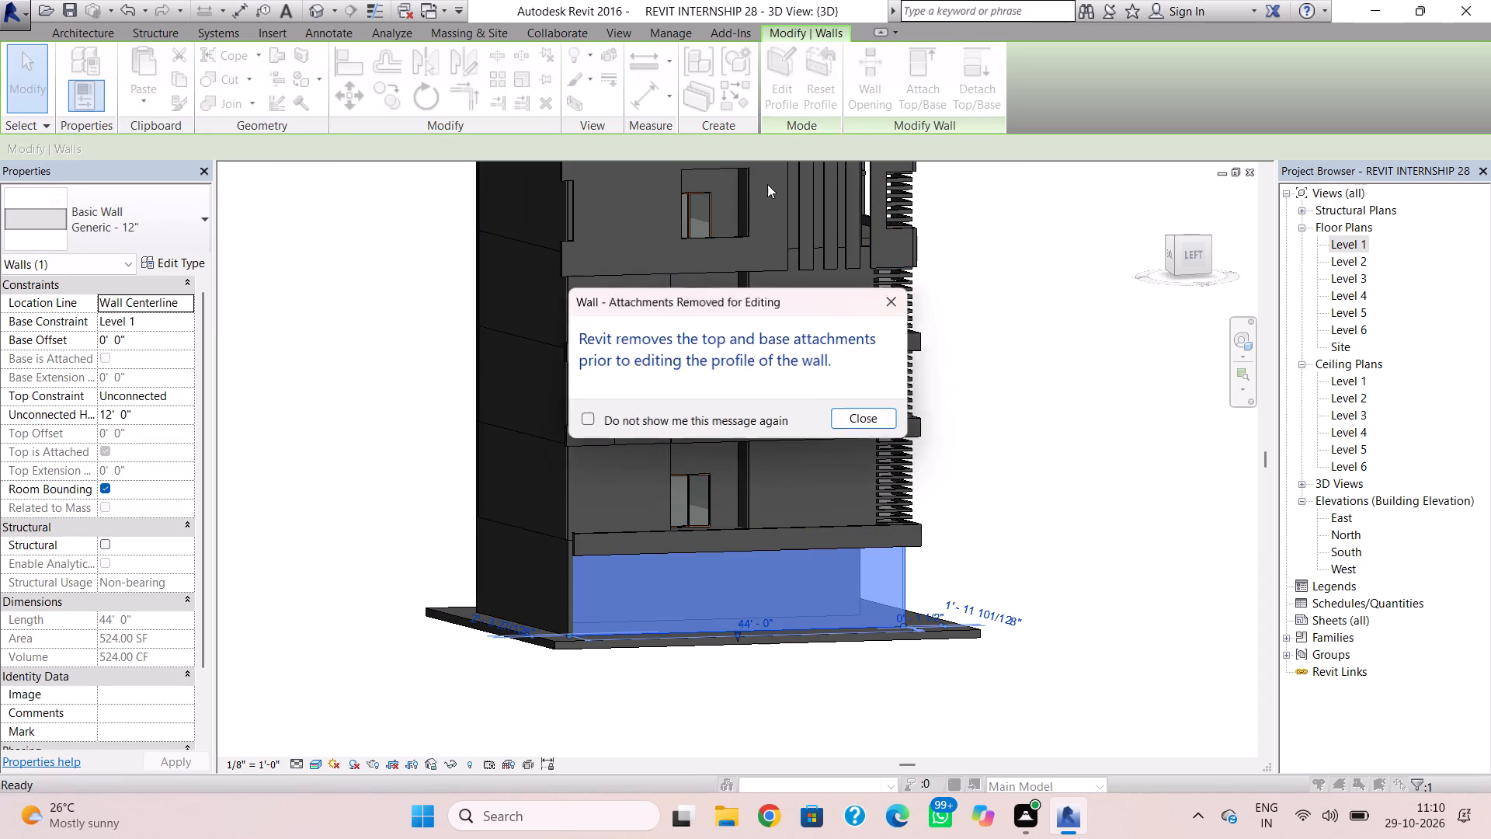
click(856, 416)
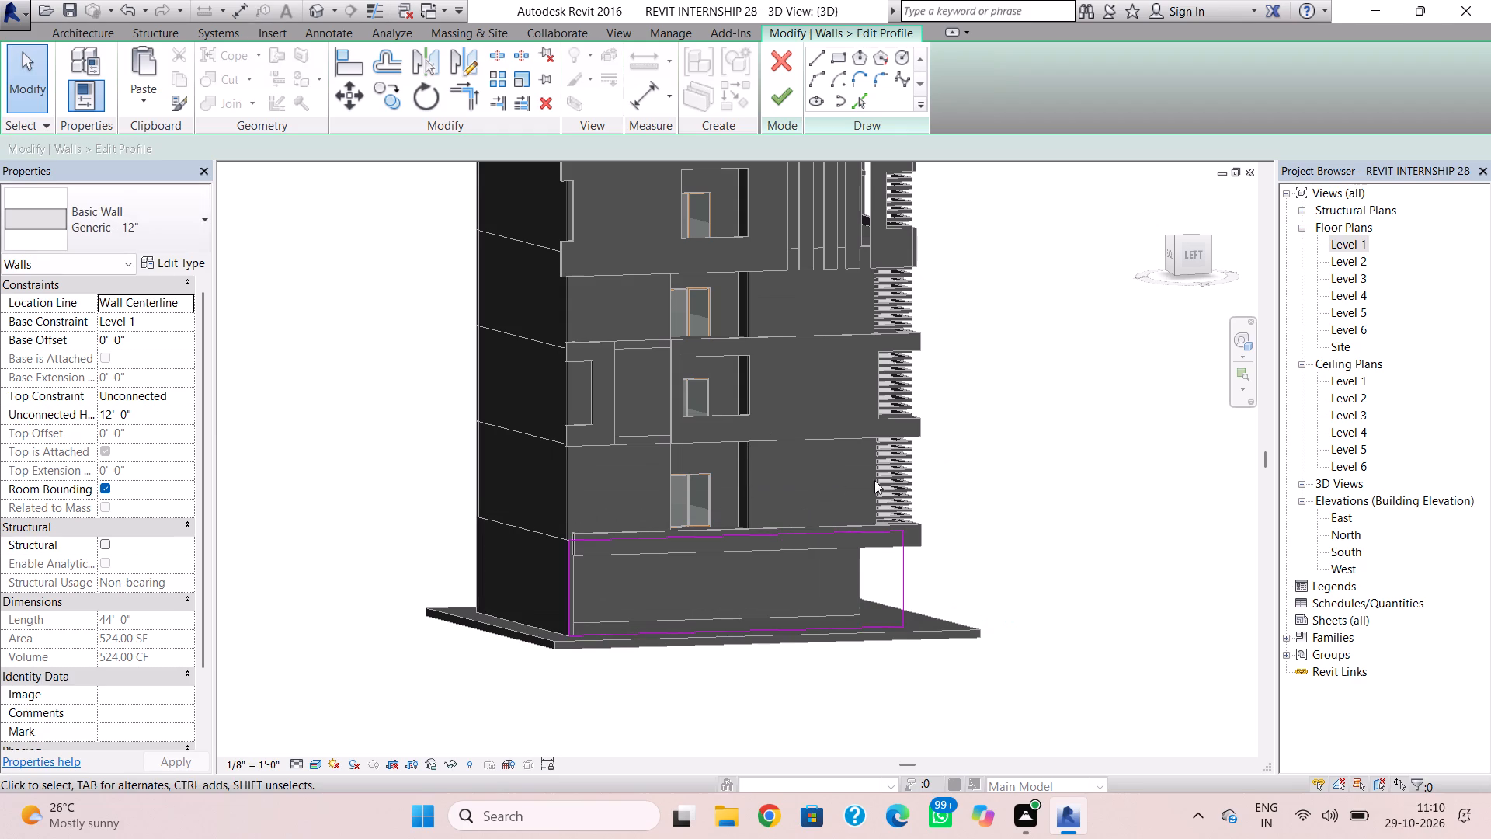
shift+right_drag(1018, 462, 971, 440)
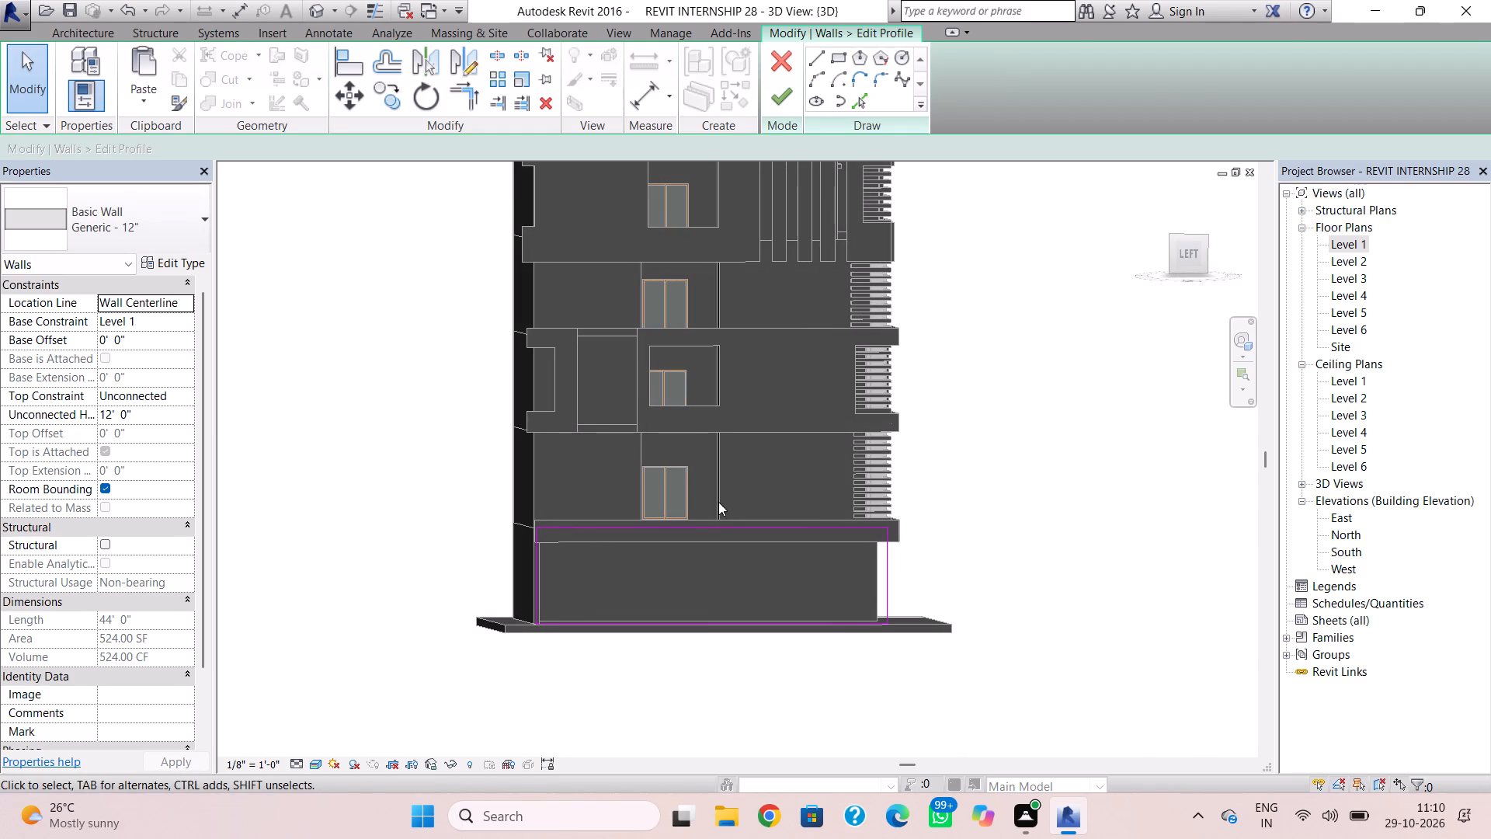
scroll(718, 503, up, 2)
click(834, 48)
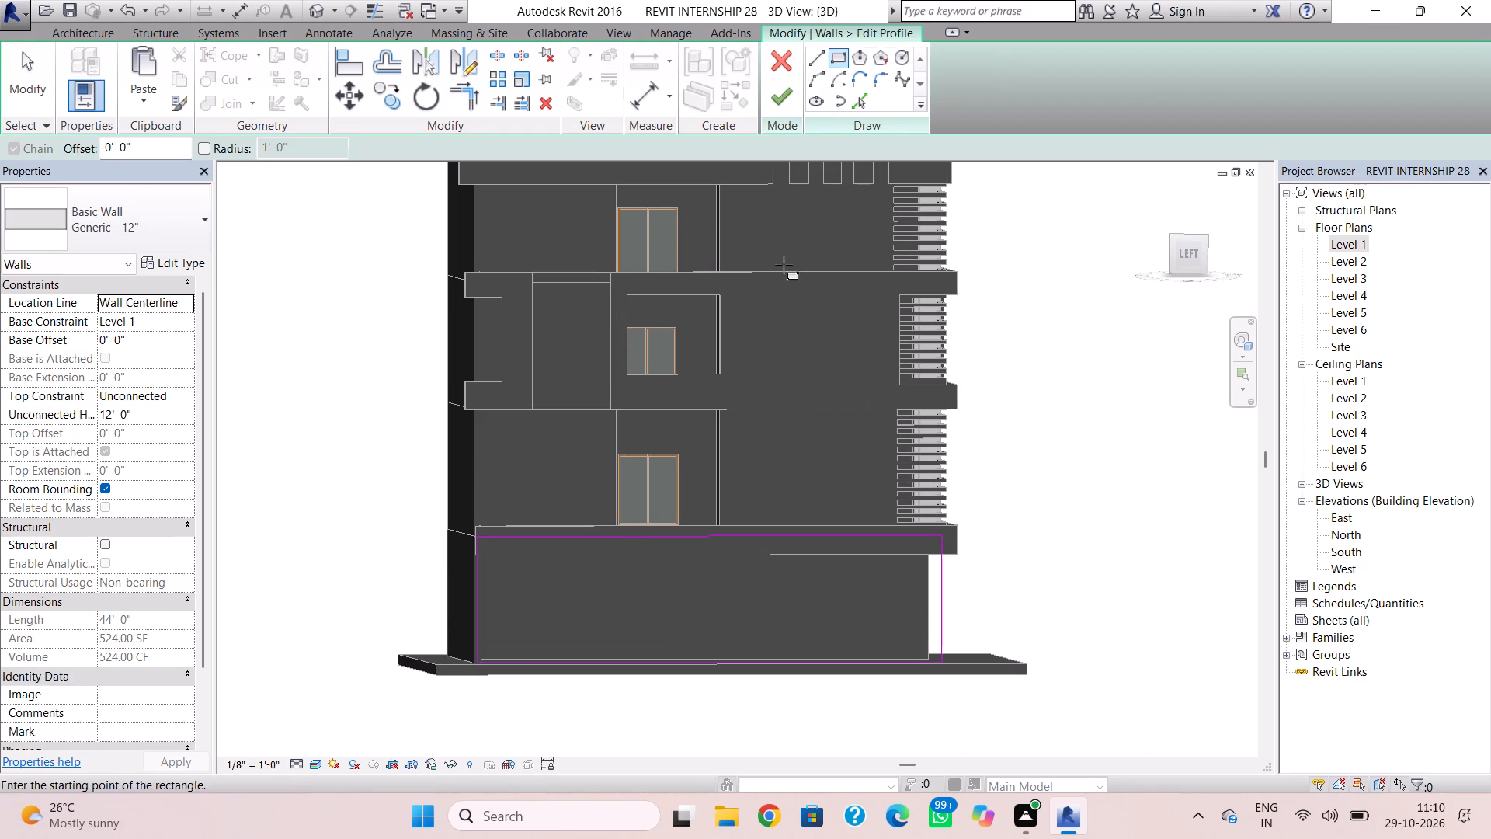
shift+right_drag(679, 527, 672, 526)
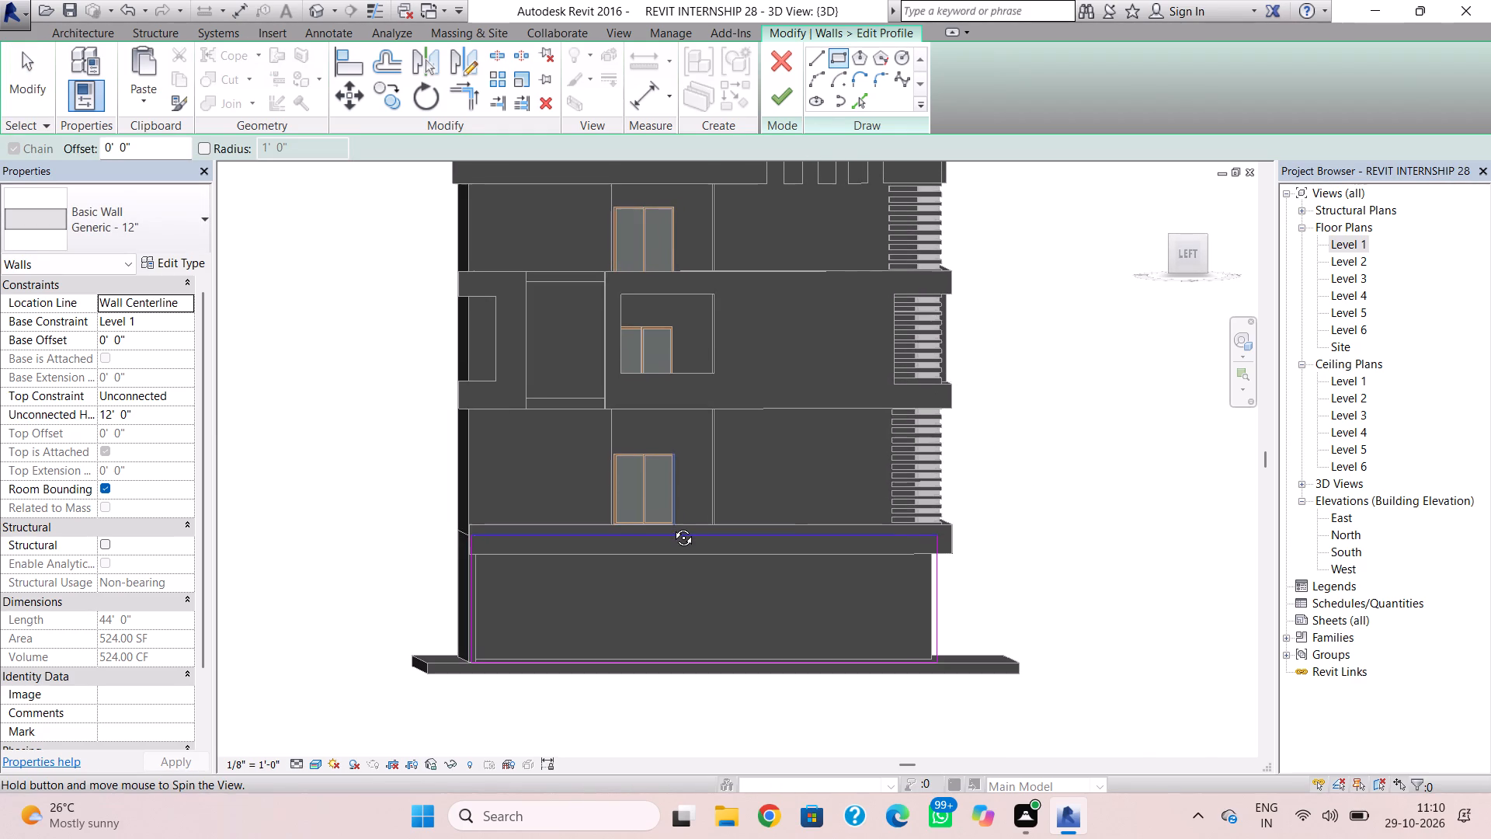
shift+right_drag(672, 526, 667, 530)
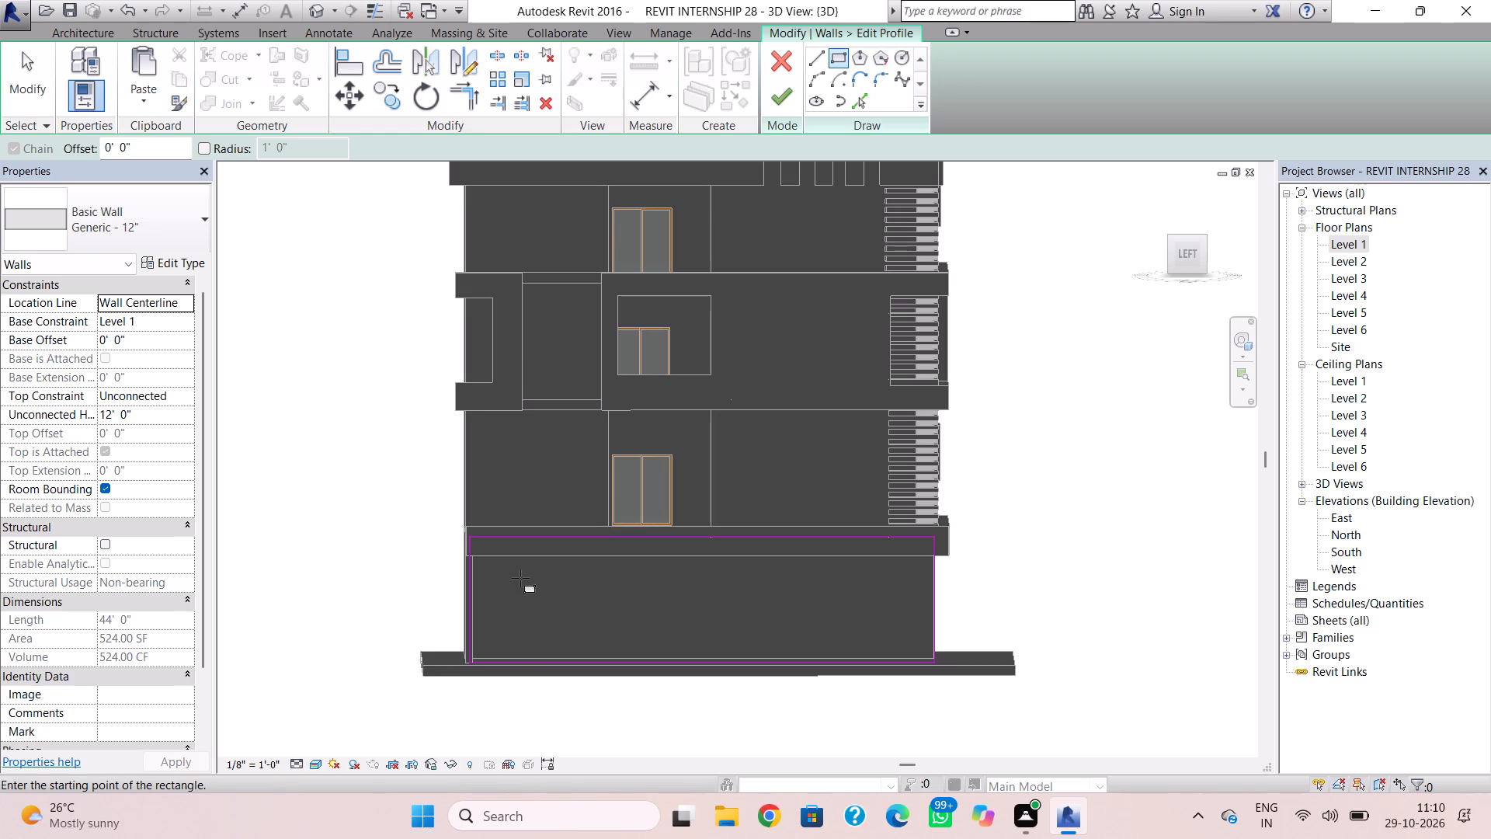
click(512, 553)
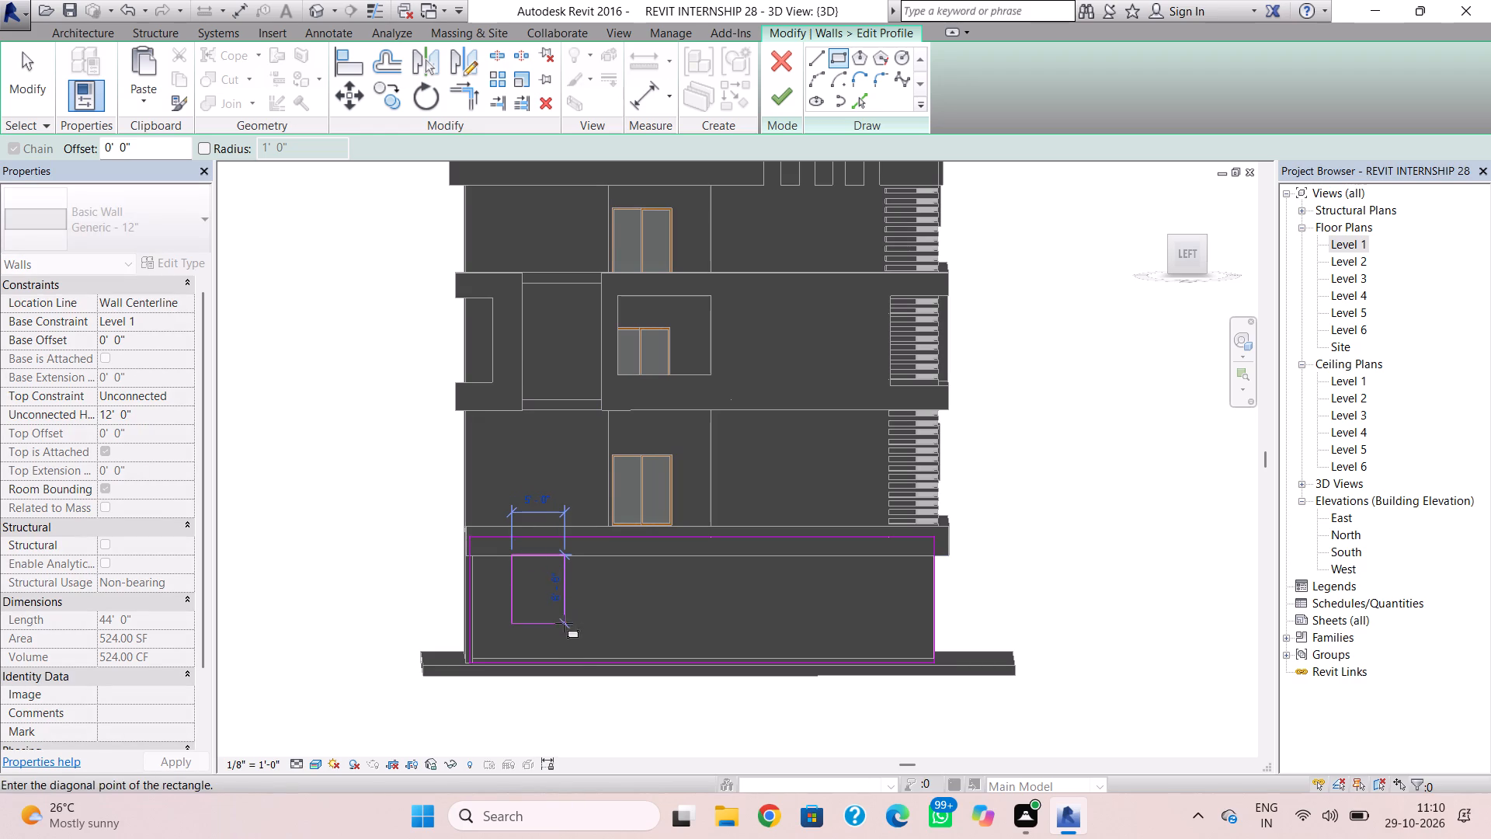
click(582, 659)
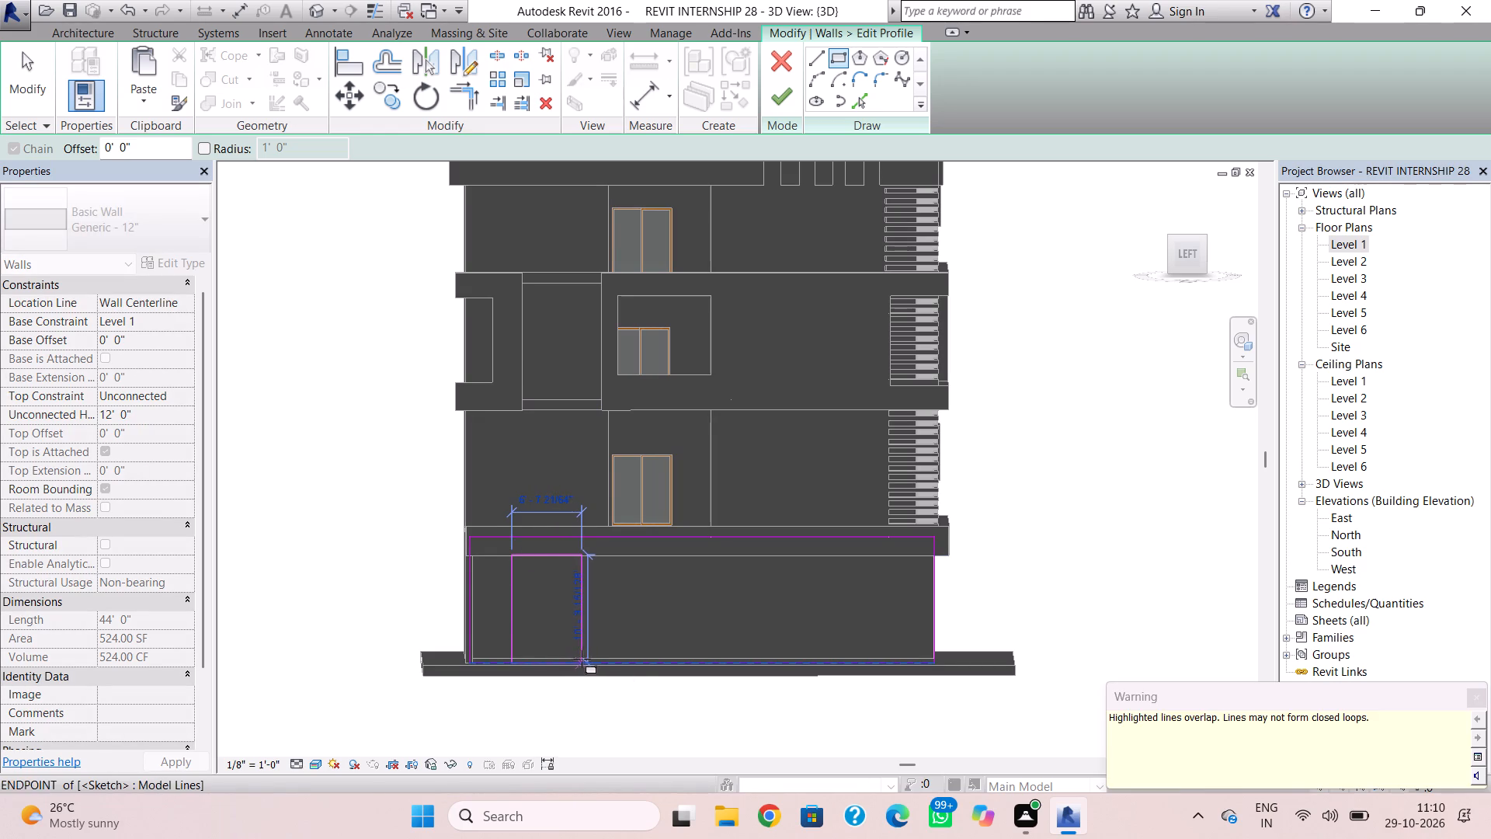
key(Escape)
key(Escape)
Nudge the opening's rear edge outward in the left wall's profile sketch, widening the opening to about 7' 0".
click(518, 632)
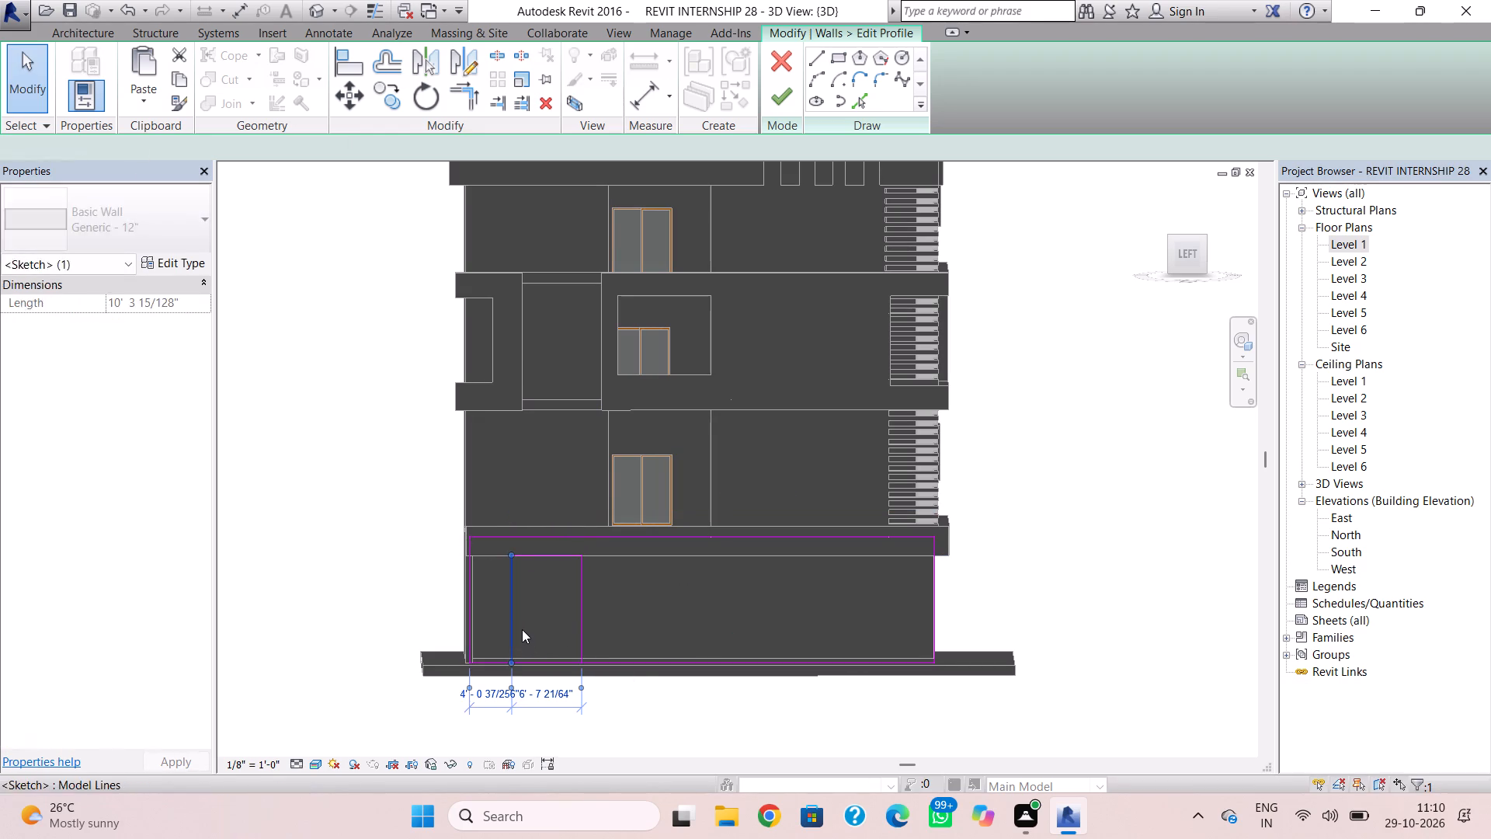
key(Left)
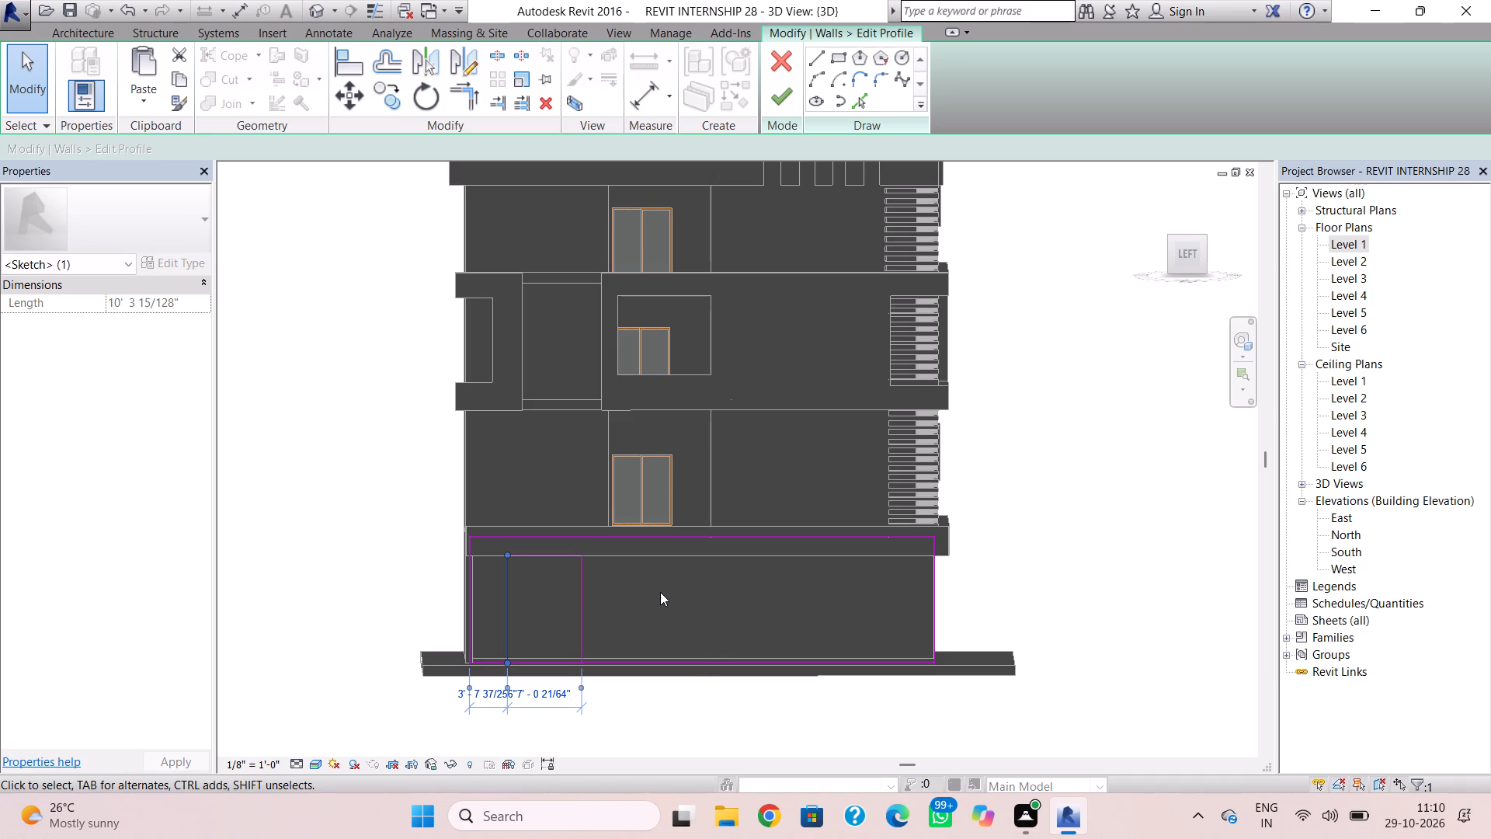
key(Escape)
Delete the wall profile's full-length bottom line and the opening's own bottom line.
click(623, 664)
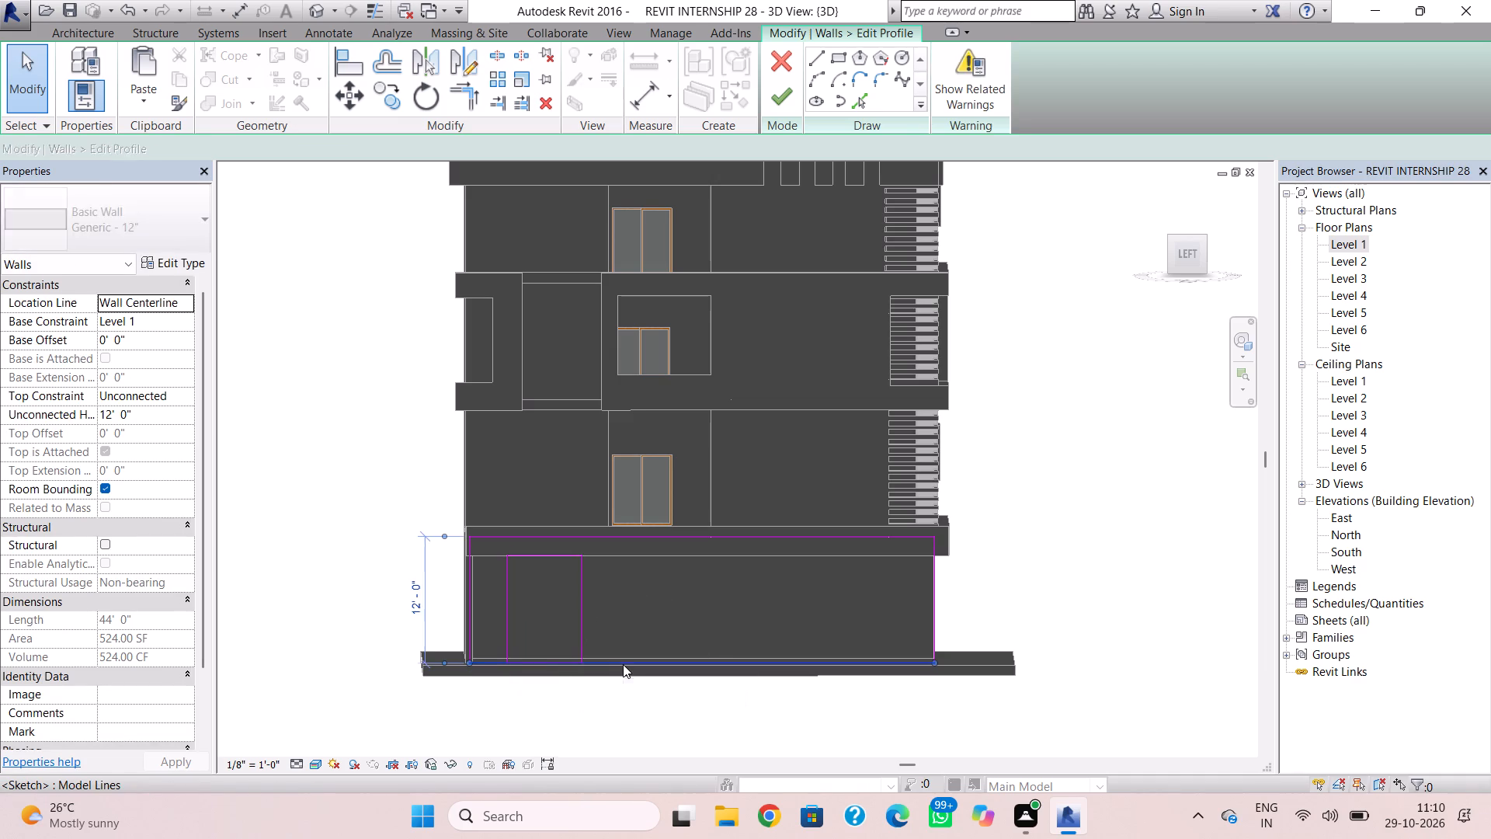
key(Delete)
click(562, 665)
key(Delete)
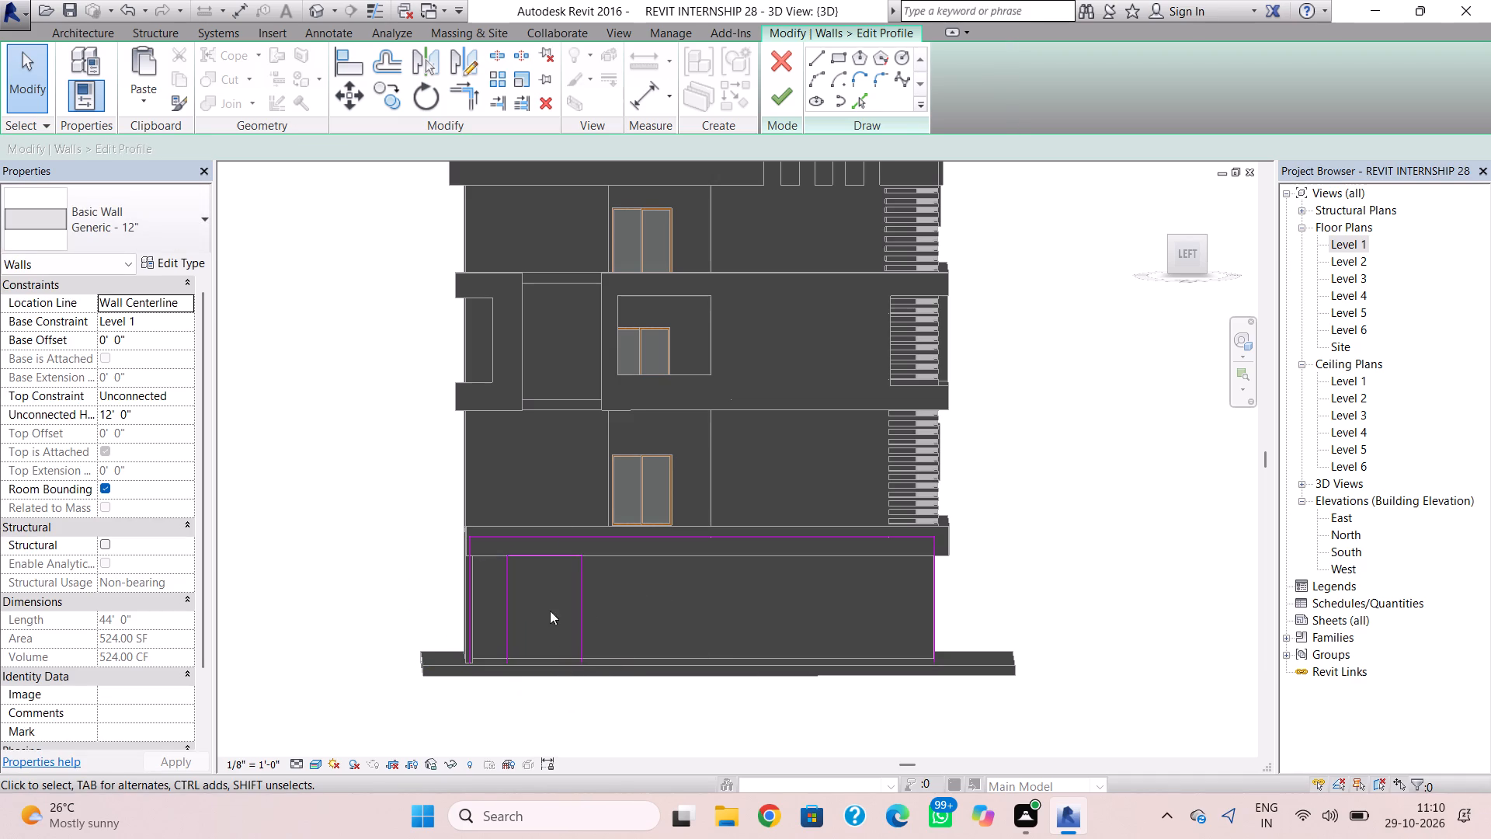
Draw new bottom lines from each side of the opening to the wall's ends and finish the profile edit.
click(808, 57)
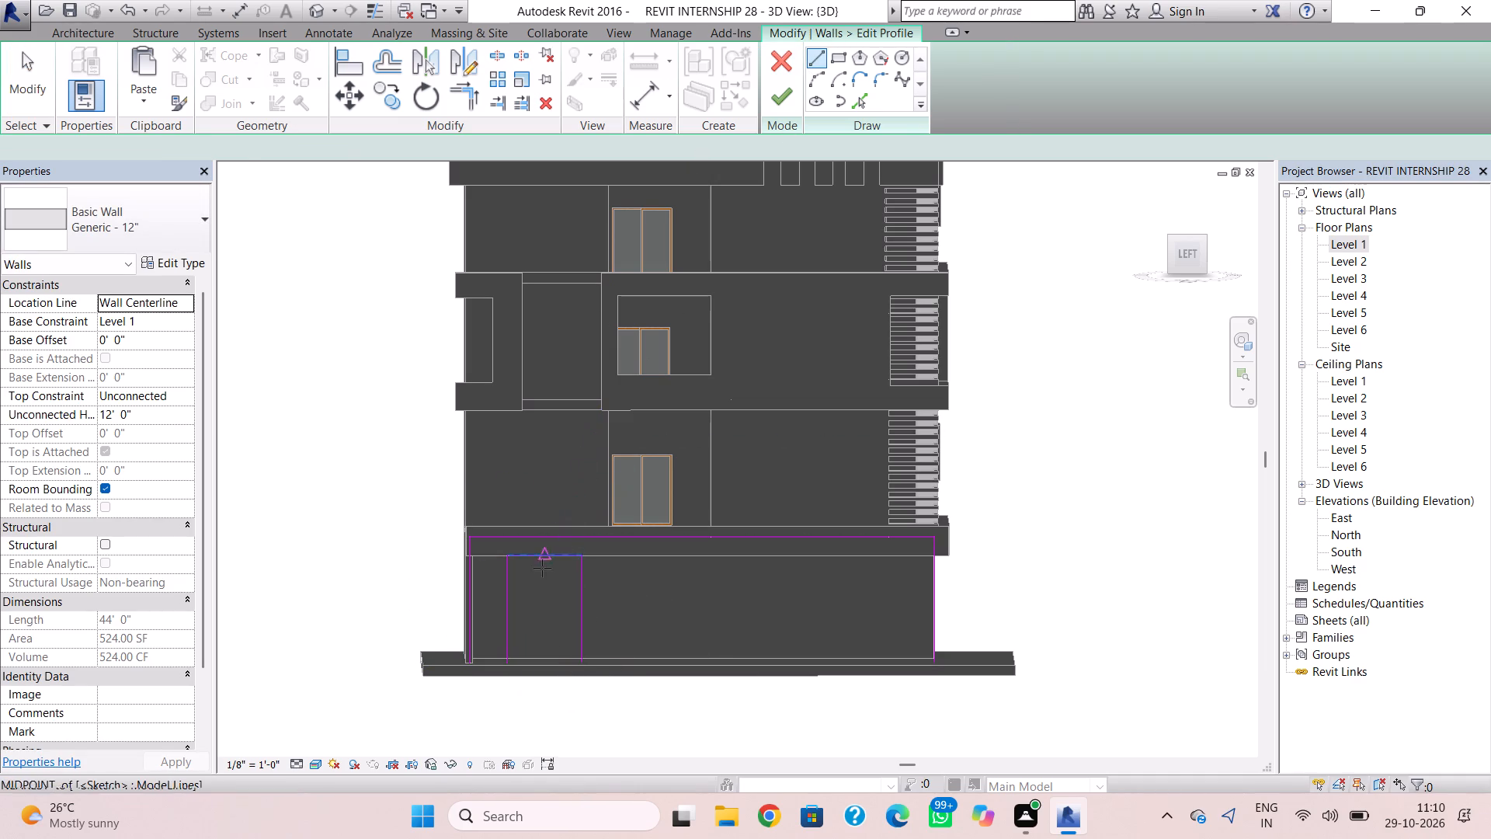
scroll(520, 621, up, 4)
click(500, 695)
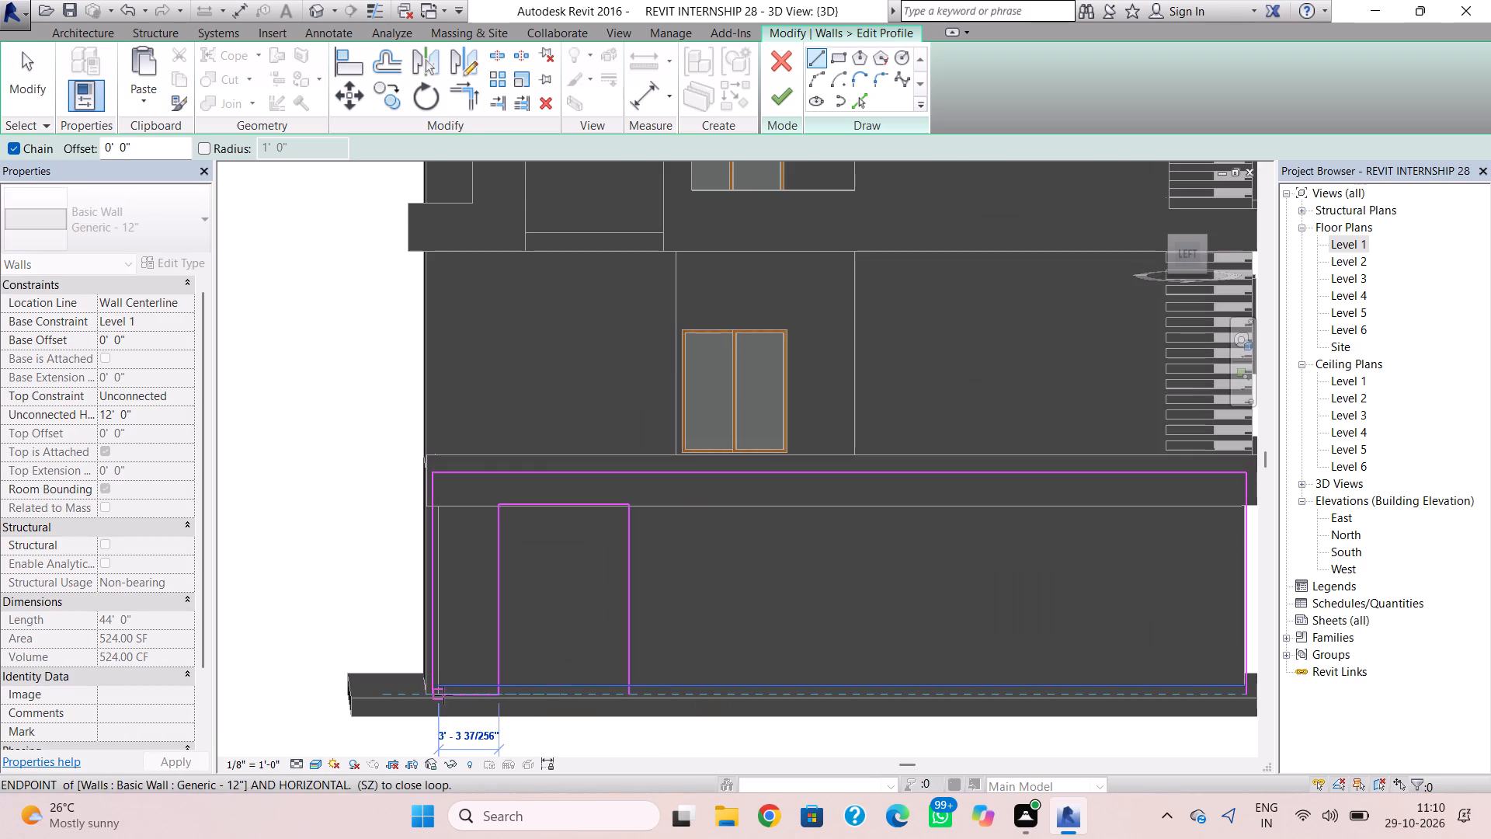
click(439, 692)
drag(620, 700, 638, 700)
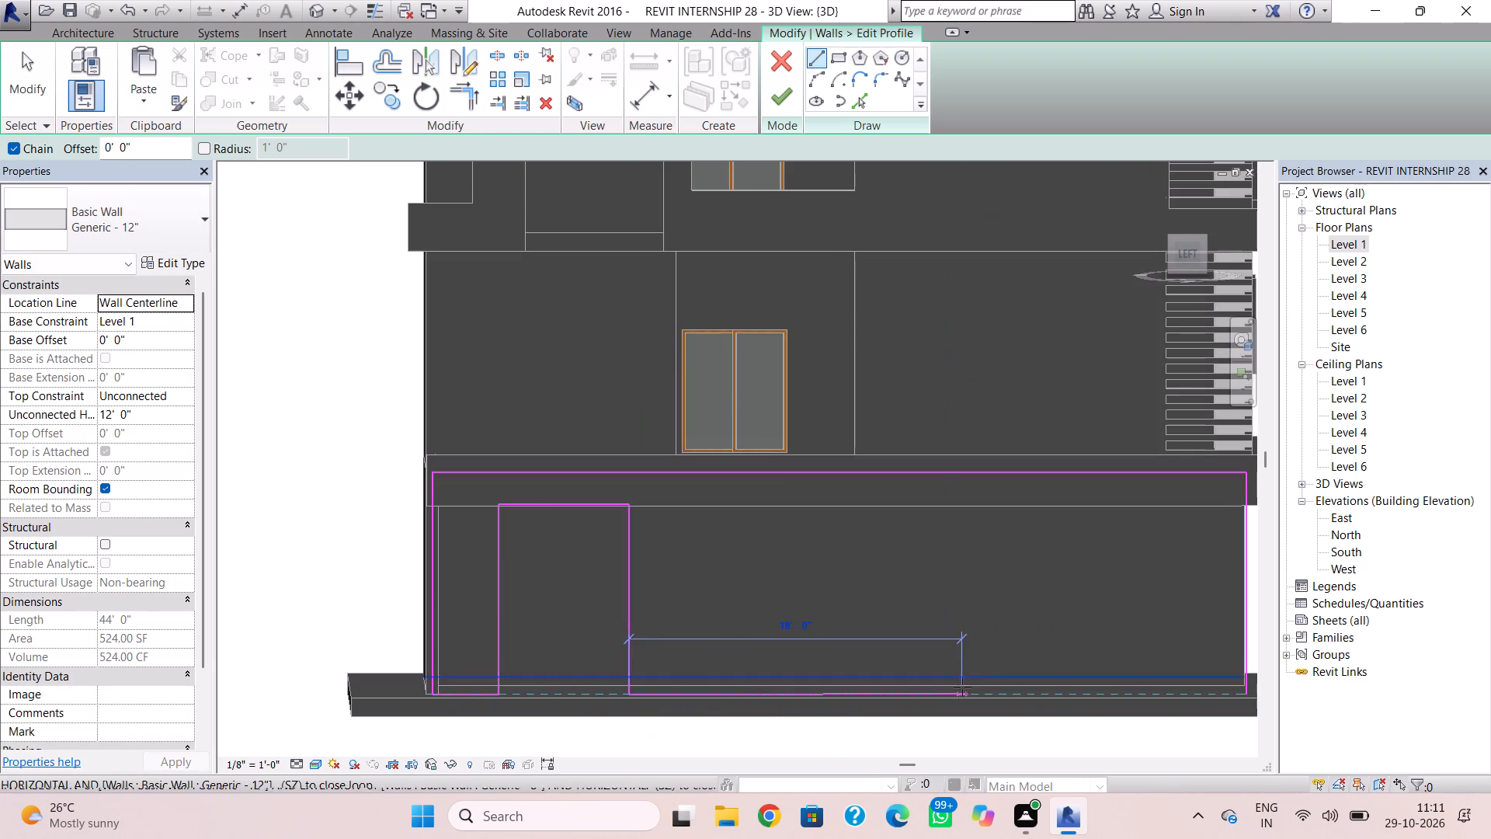
middle_drag(1013, 656, 771, 576)
click(998, 621)
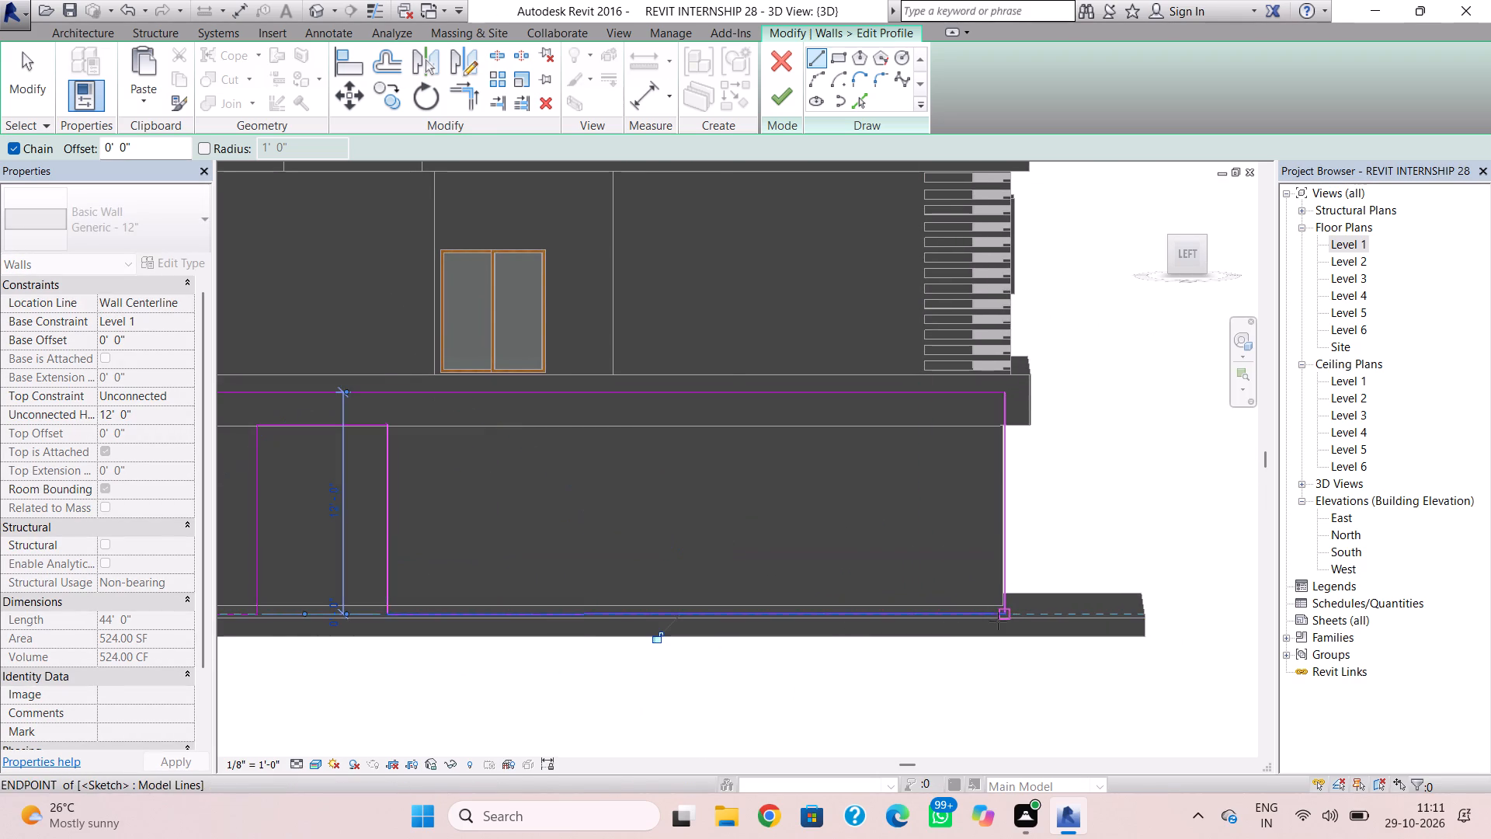
key(Escape)
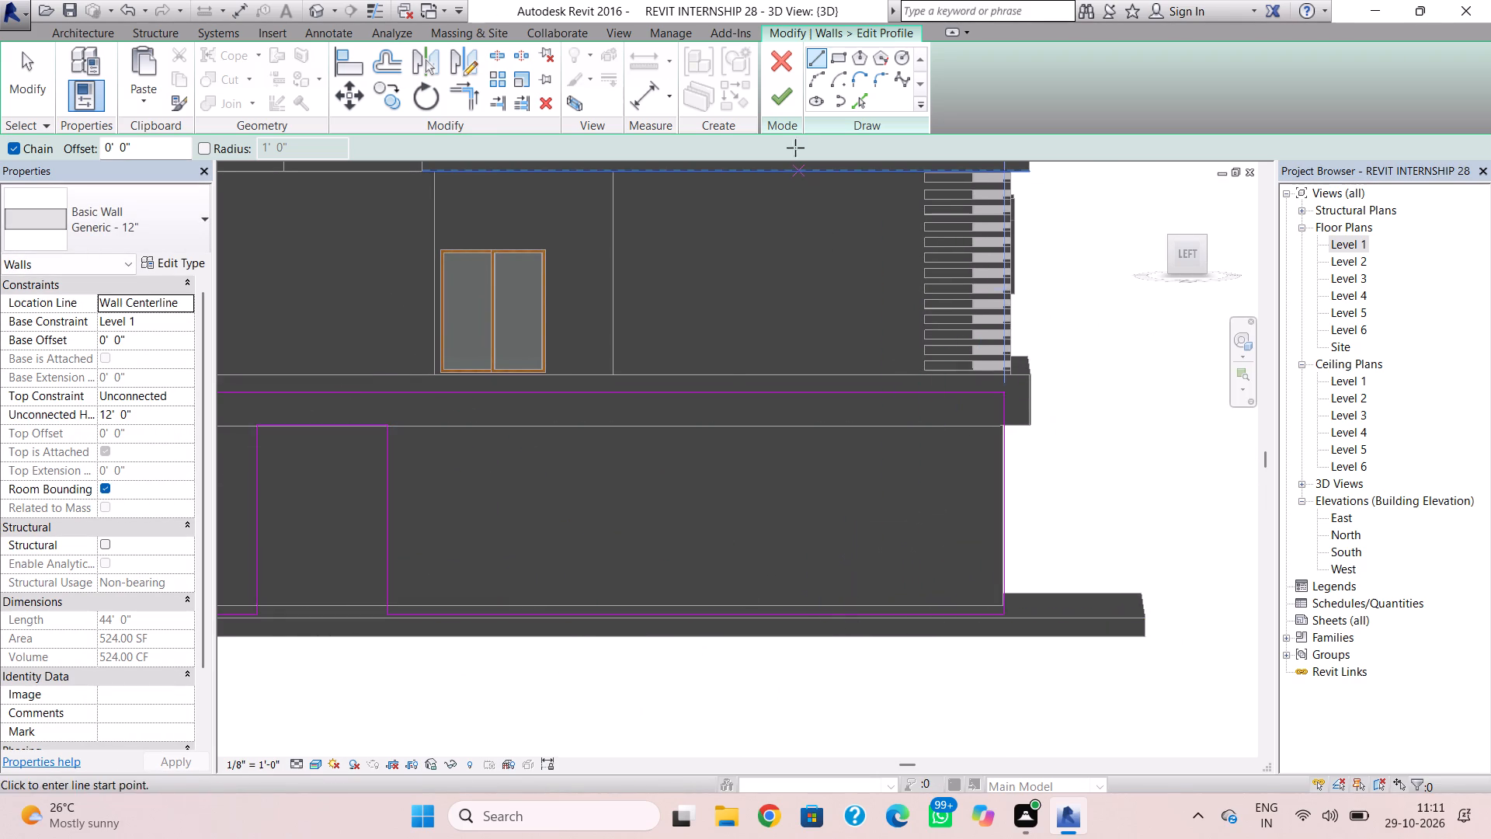
click(792, 85)
Examine the new ground-floor opening and the left facade of the floors above it in 3D.
shift+right_drag(1119, 388, 912, 458)
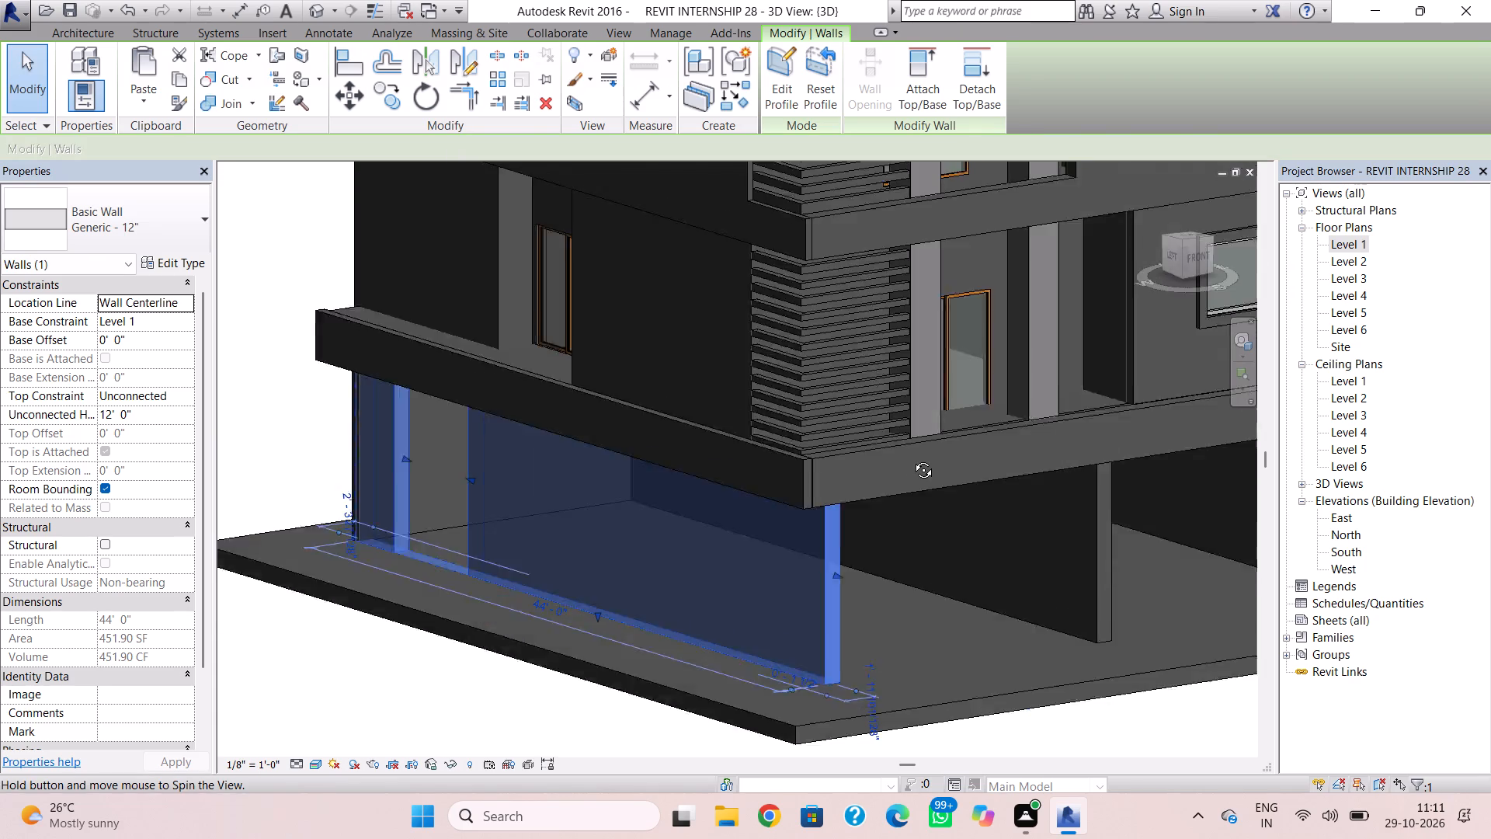
shift+right_drag(912, 458, 904, 459)
key(Escape)
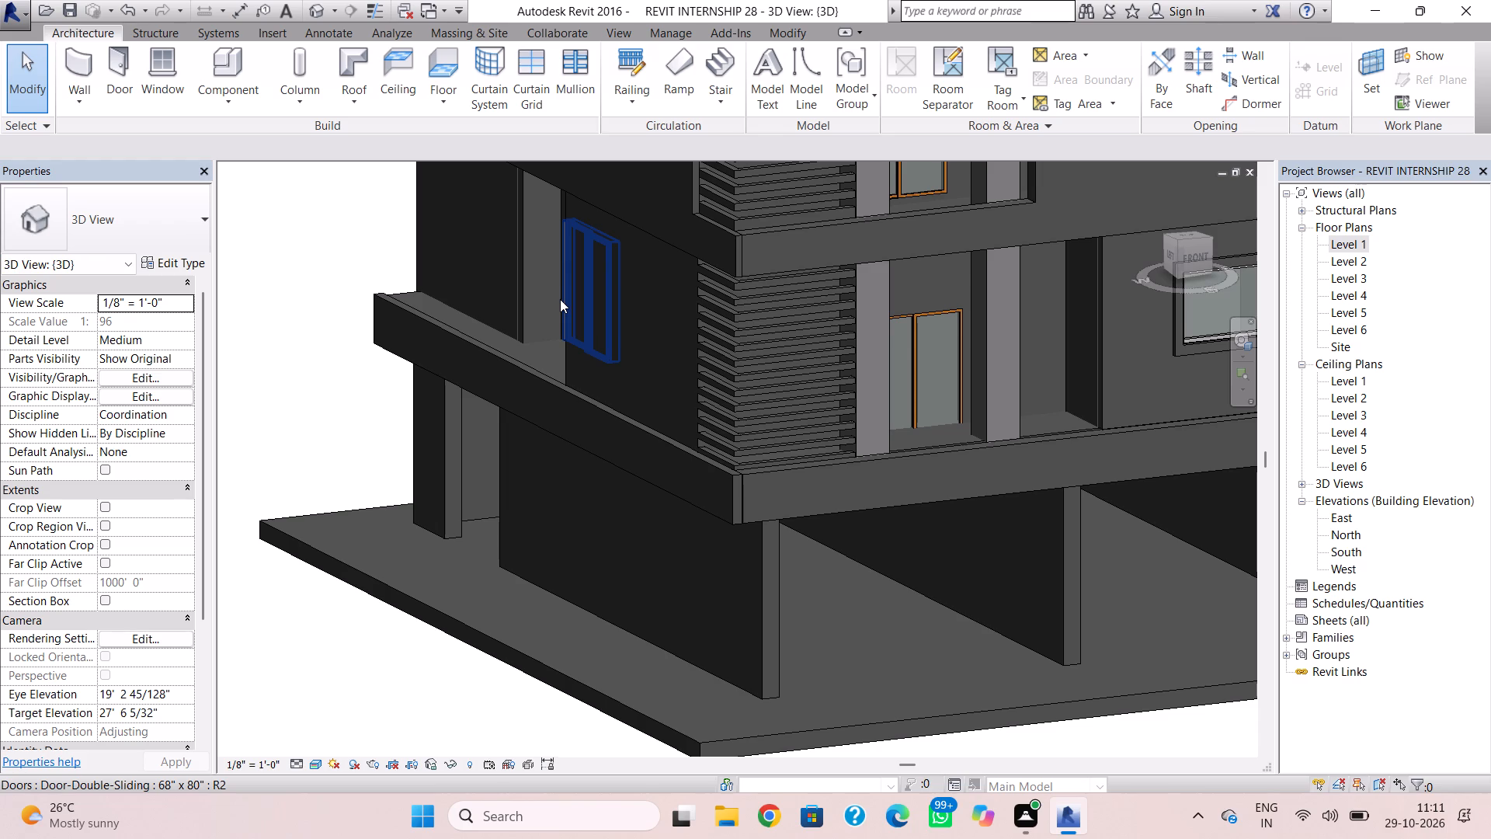
scroll(537, 362, down, 1)
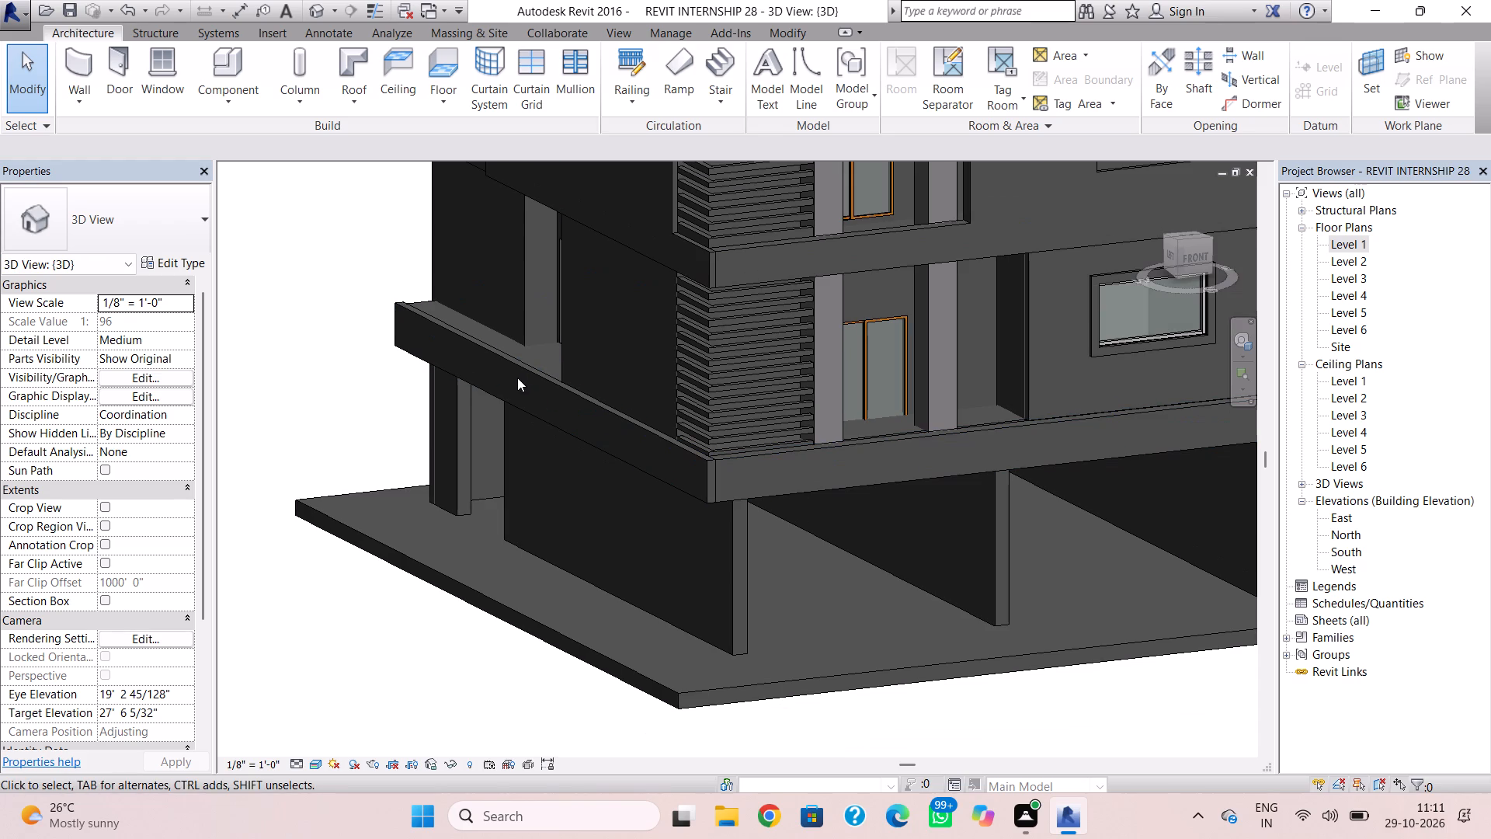
key(Escape)
right_drag(510, 377, 547, 455)
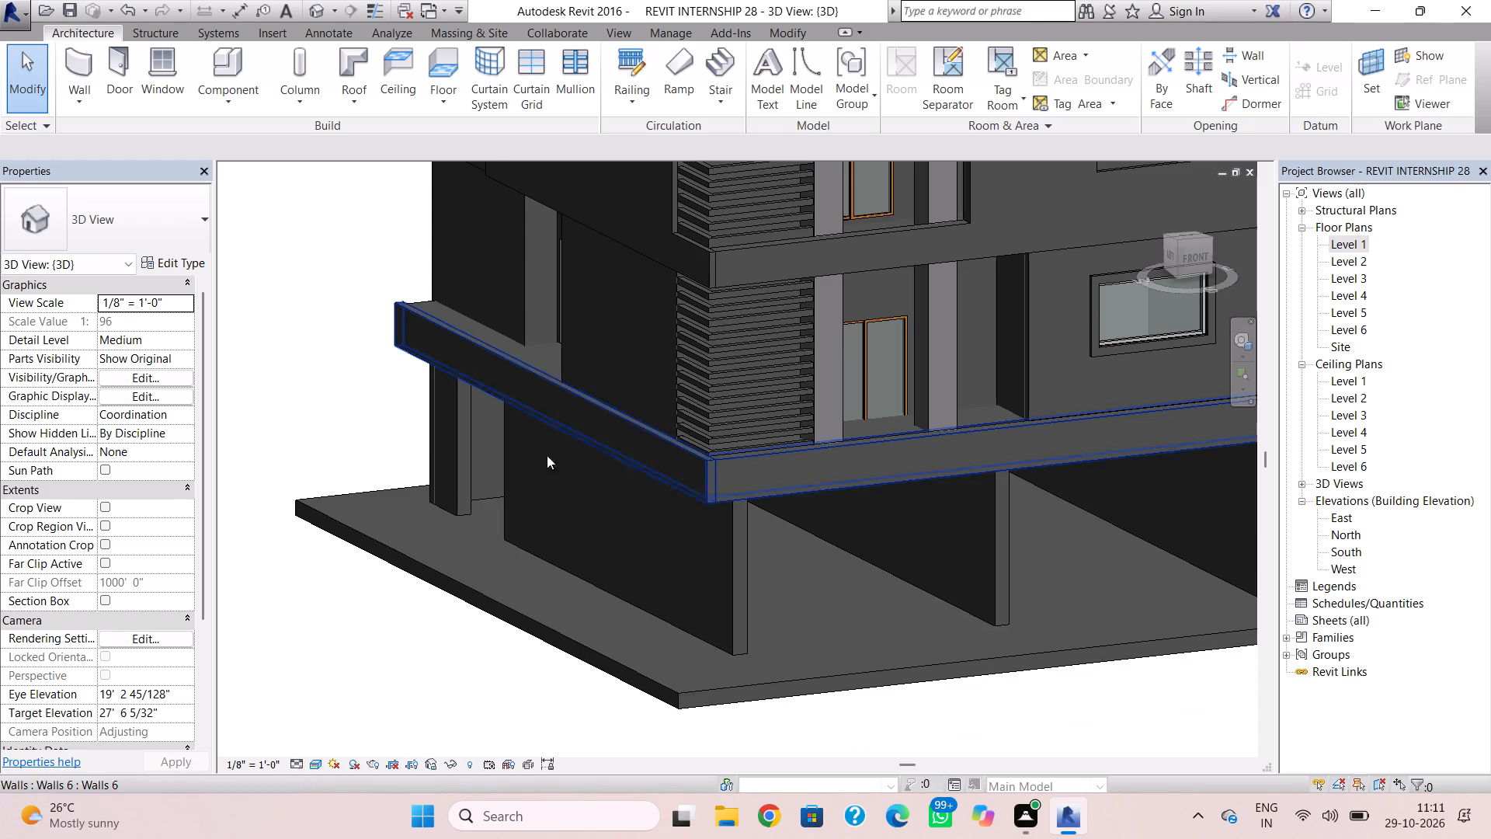
right_drag(547, 455, 577, 541)
key(Escape)
scroll(507, 387, down, 1)
middle_drag(507, 387, 554, 633)
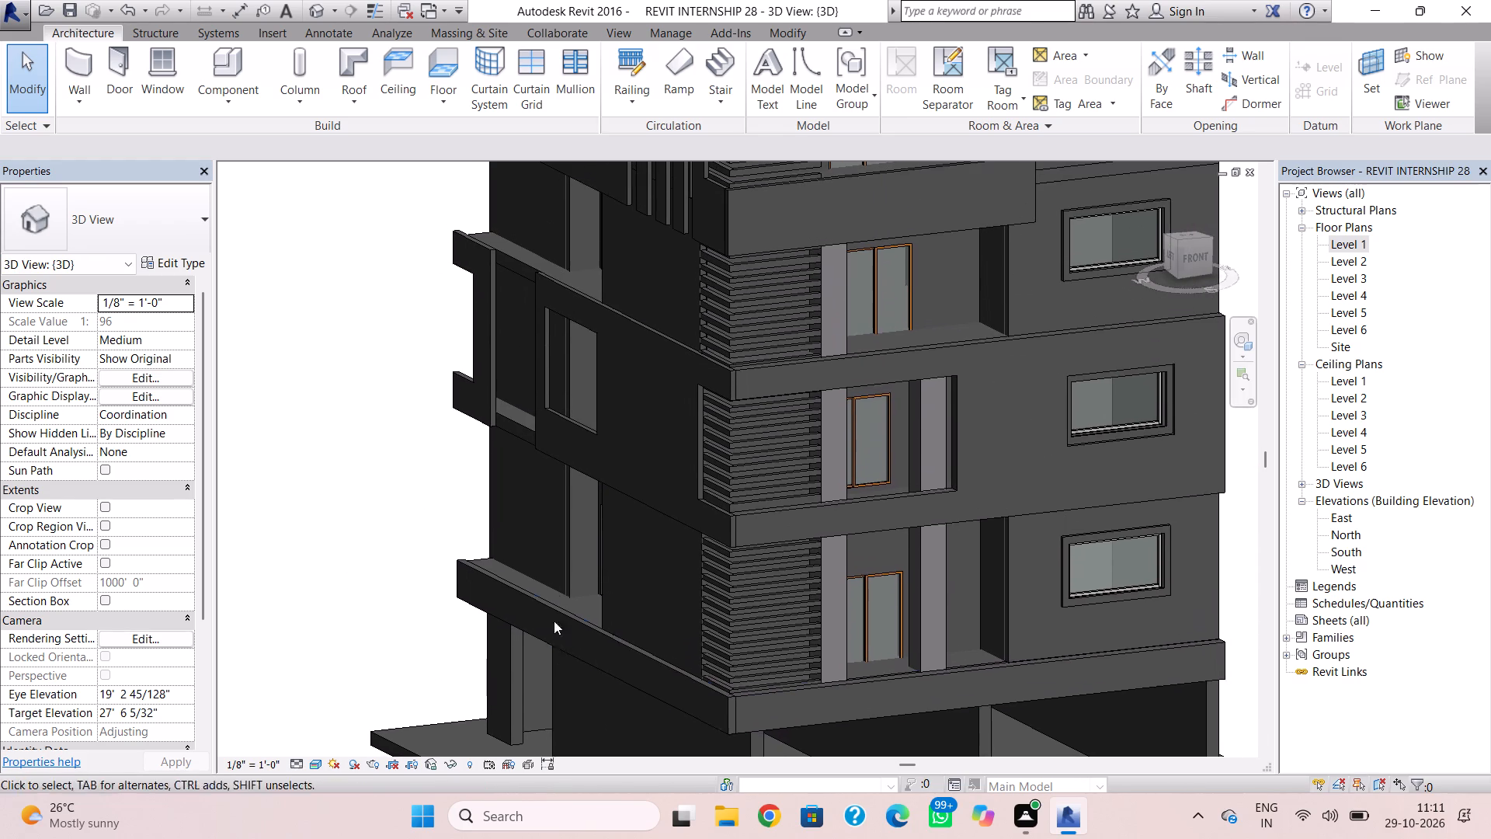
scroll(555, 541, up, 3)
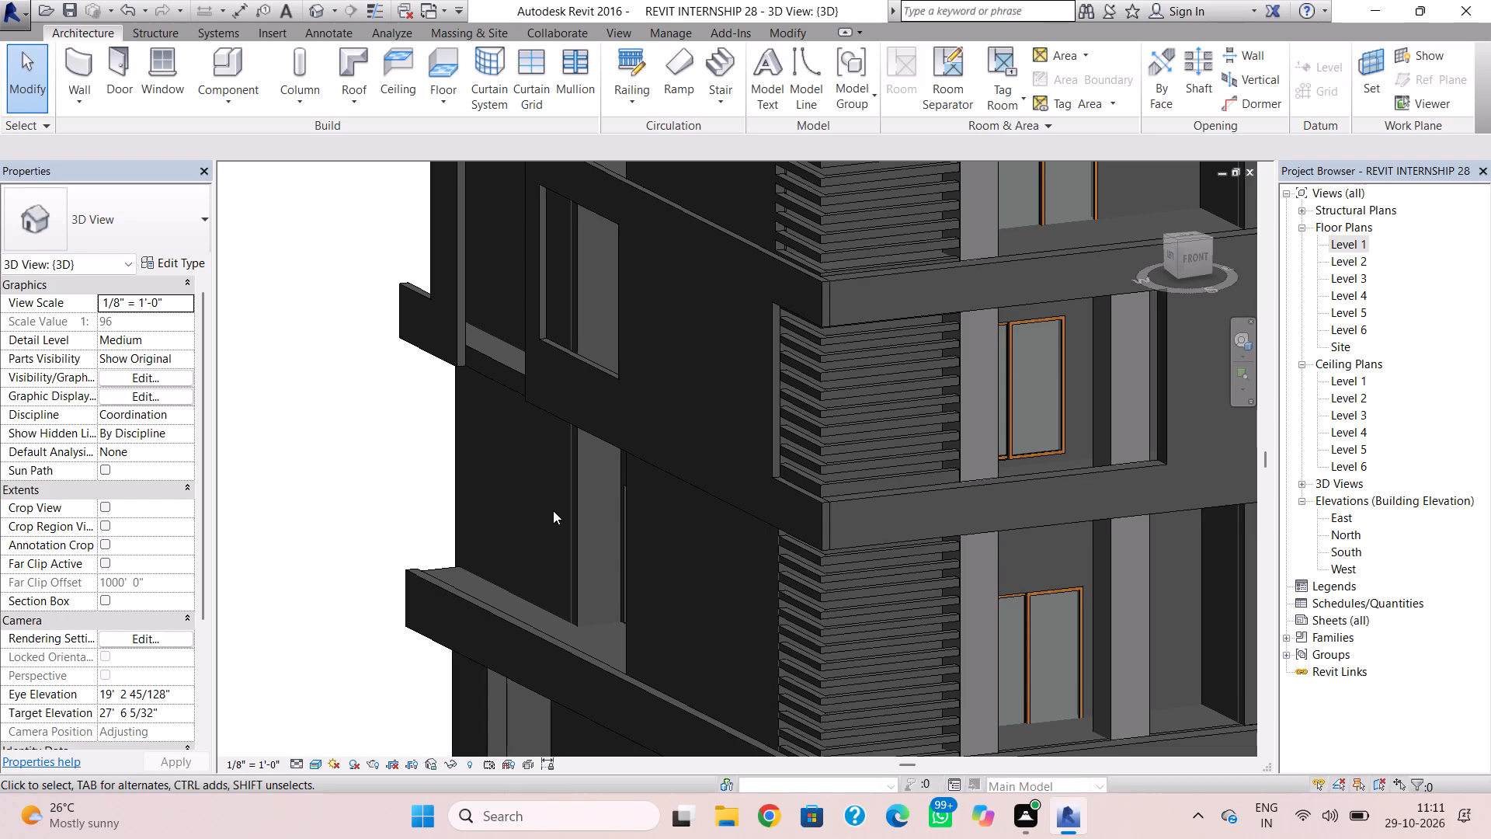
In the Level 2 floor plan, move the rear-left room's outer wall outward to about 5' 0" from the sliding-door wall, near the facade edge.
click(1341, 259)
click(1341, 259)
scroll(661, 421, down, 5)
scroll(601, 385, down, 2)
middle_drag(602, 386, 680, 588)
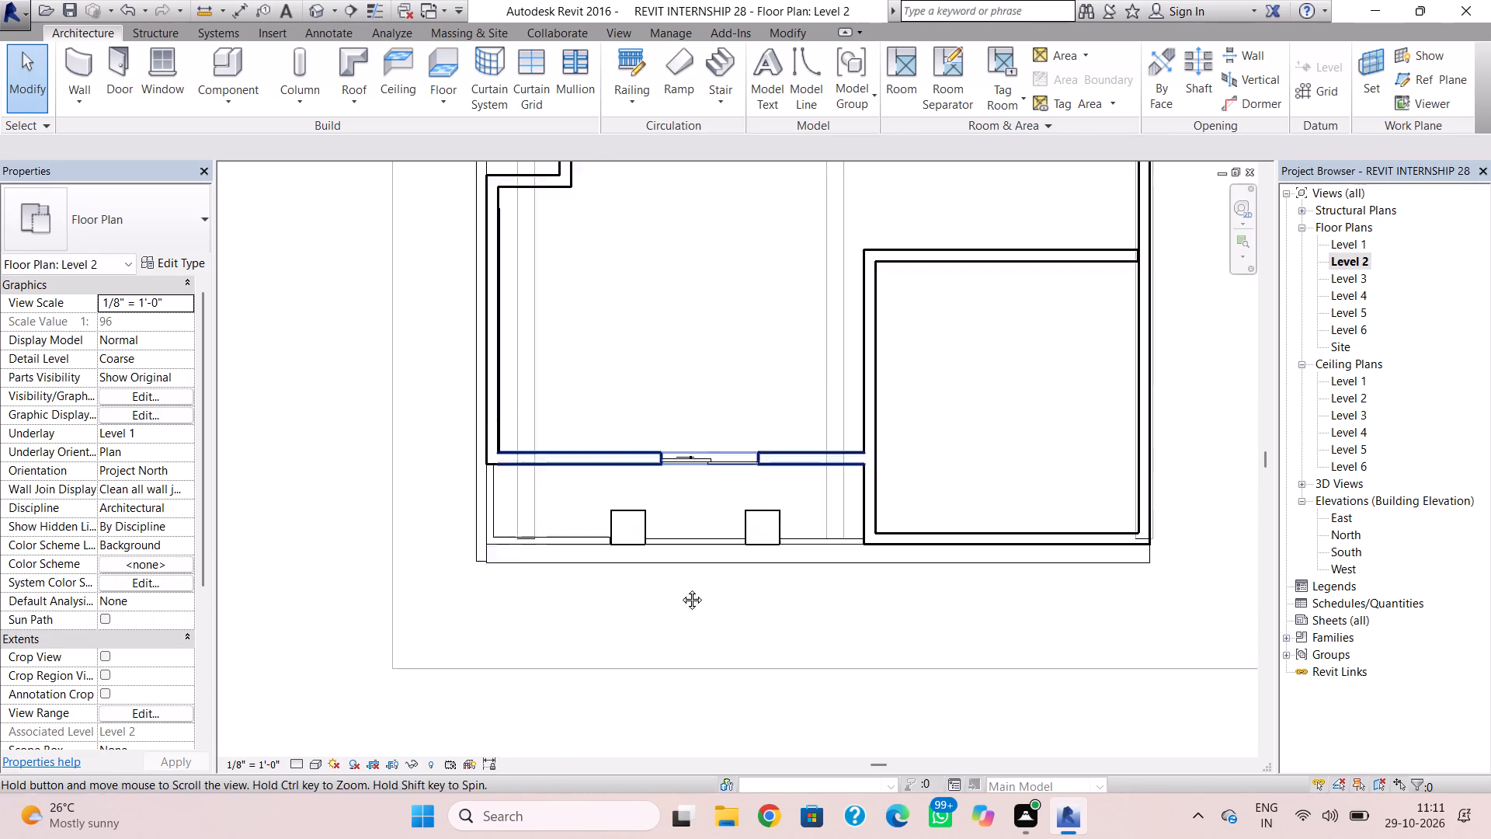
middle_drag(680, 588, 697, 637)
scroll(575, 332, up, 1)
middle_drag(578, 338, 635, 541)
middle_drag(618, 399, 638, 616)
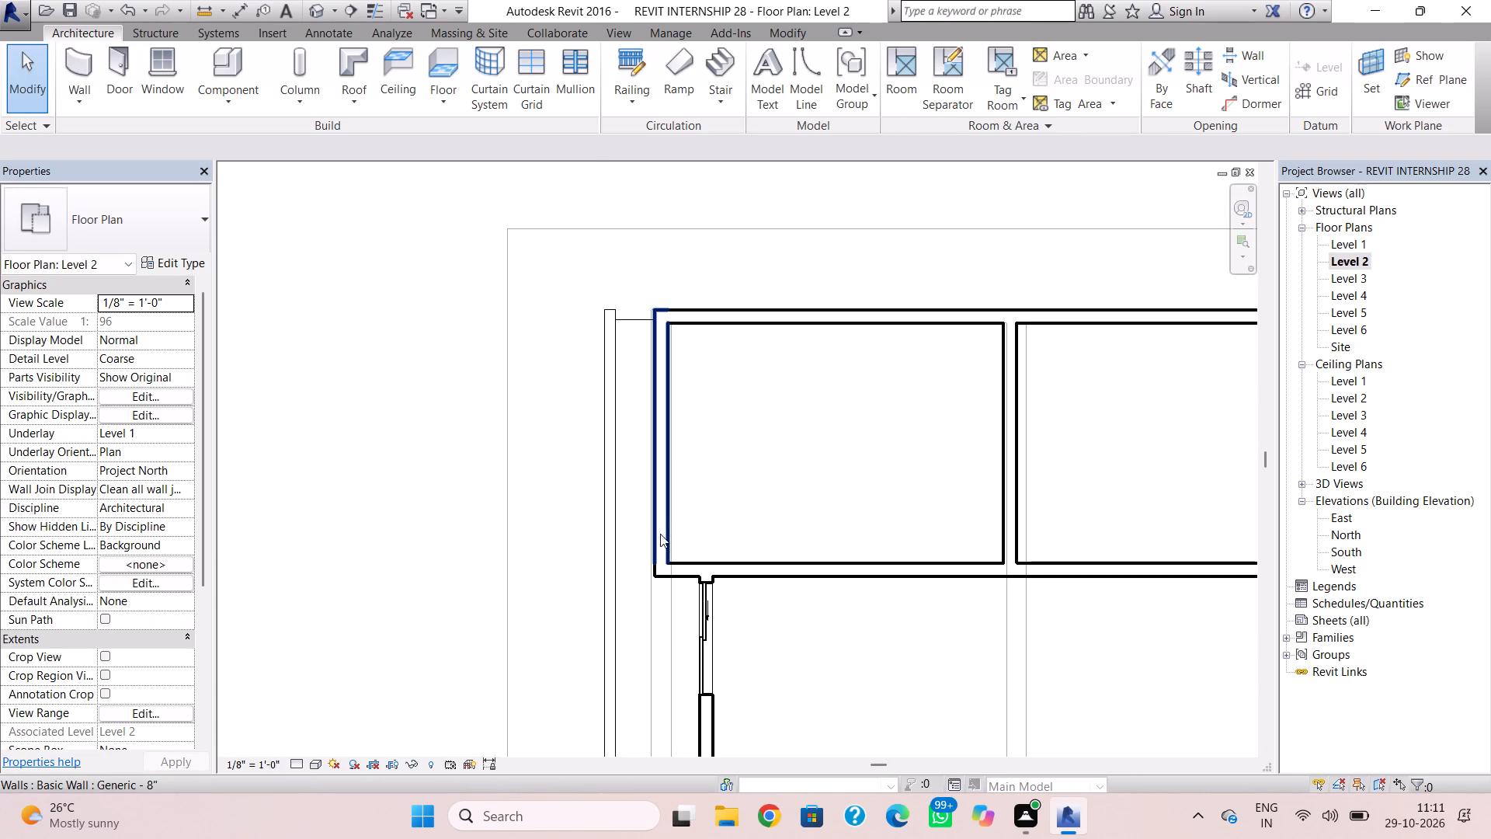
click(662, 511)
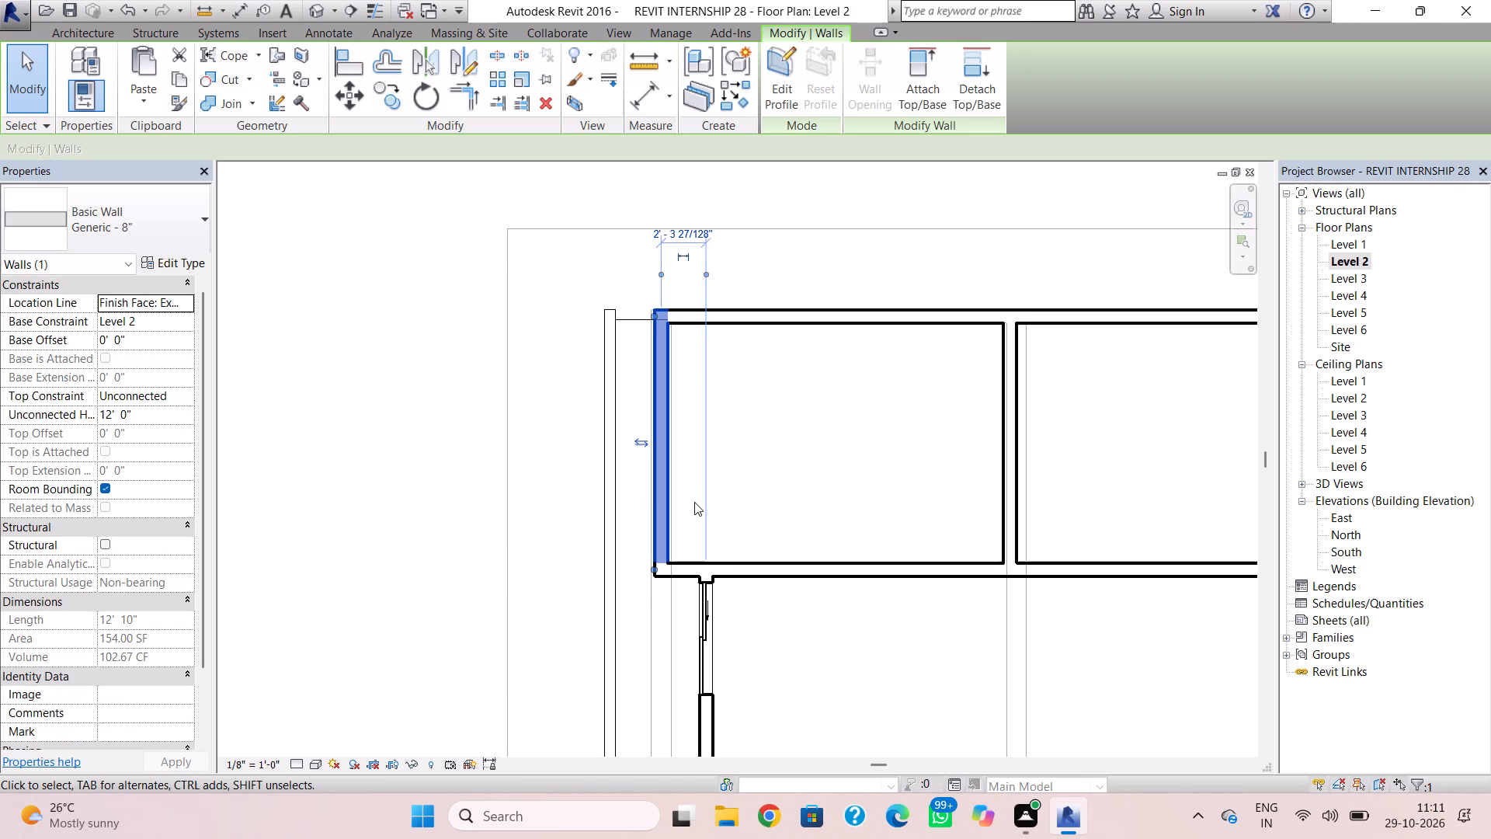
key(Left)
key(Left)
key(Left)
key(Left)
key(Left)
key(Left)
key(Left)
key(Left)
key(Left)
key(Left)
key(Left)
key(Left)
key(Left)
key(Left)
key(Left)
key(Left)
key(Left)
key(Left)
key(Left)
key(Left)
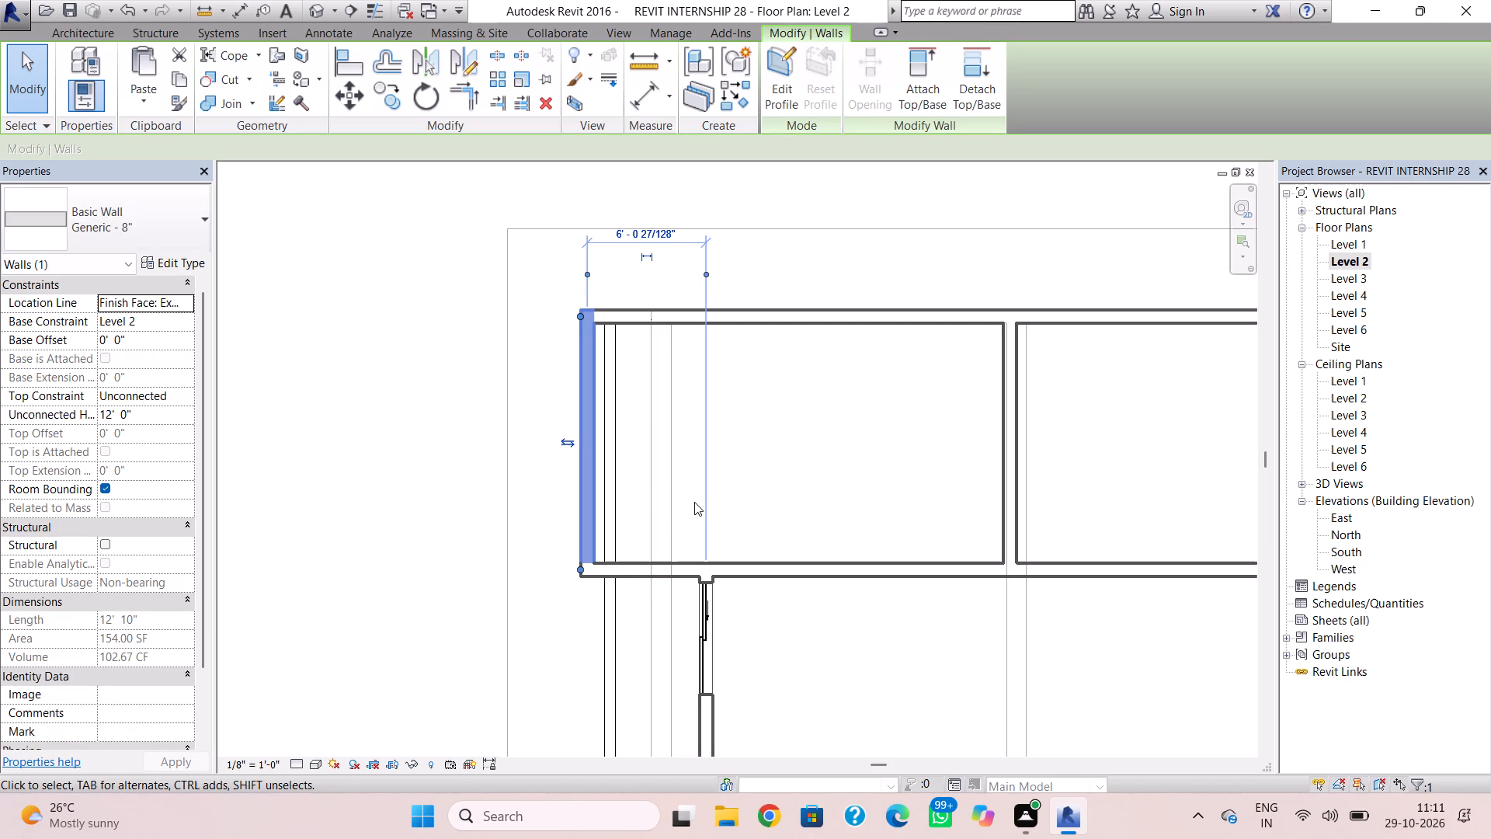
key(Right)
key(Right)
key(Right)
key(Right)
key(Right)
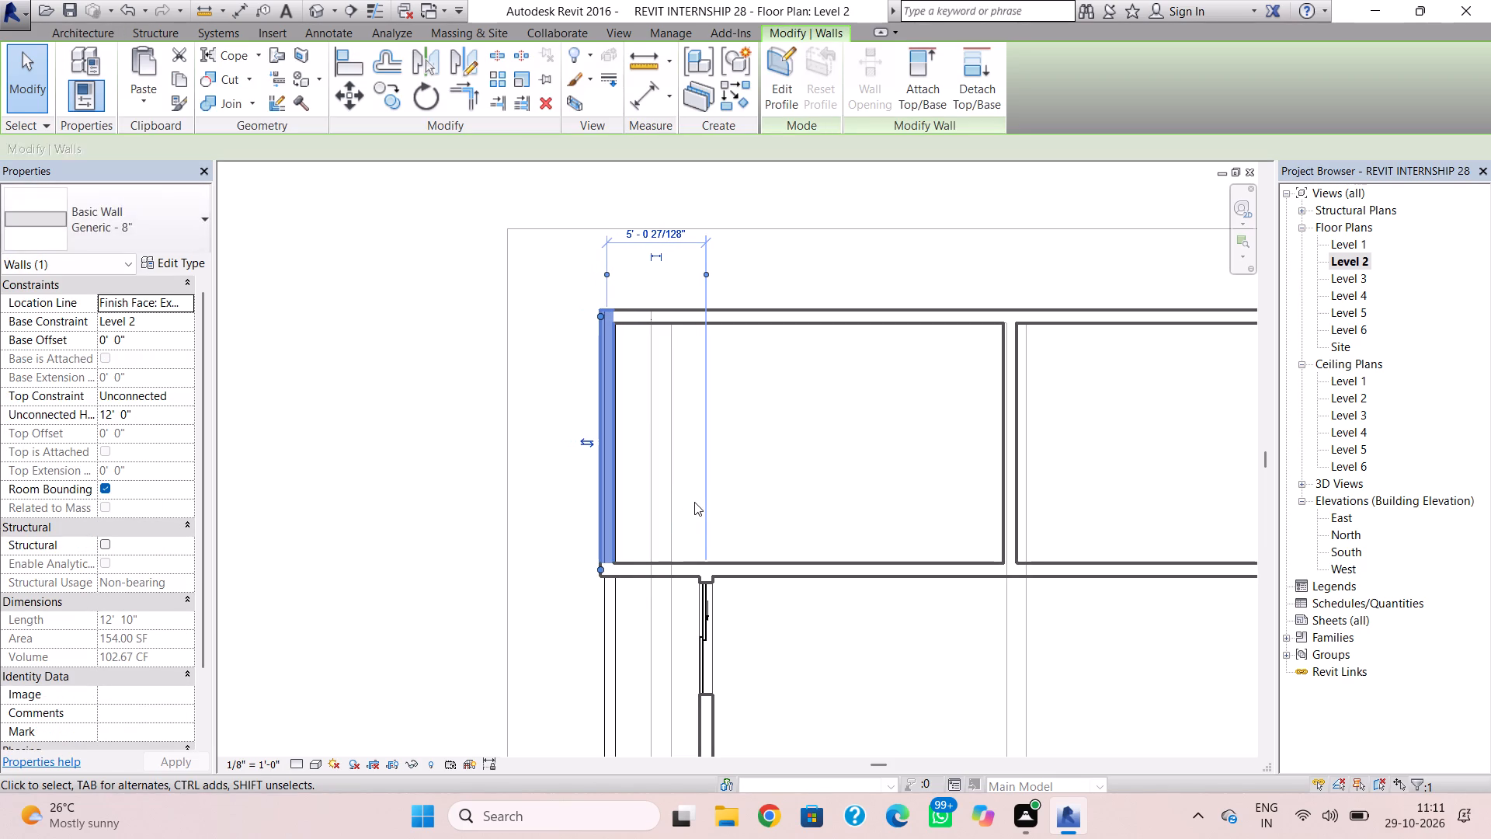
scroll(658, 491, up, 7)
click(631, 495)
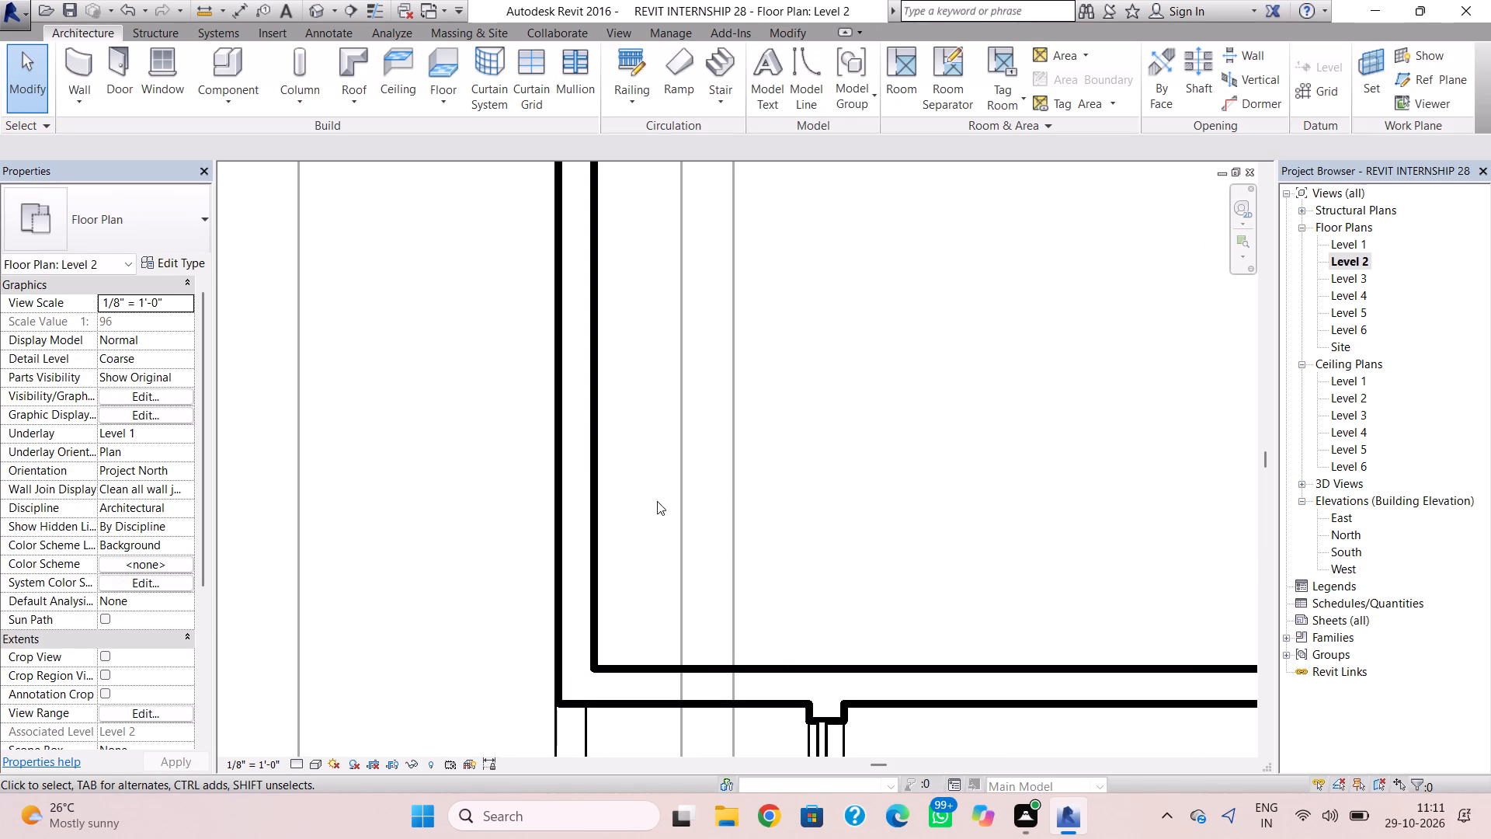
In the Level 3 floor plan, move the rear-left room's outer wall outward until it lines up with the facade wall's outer face.
double_click(1343, 283)
middle_drag(735, 381, 750, 678)
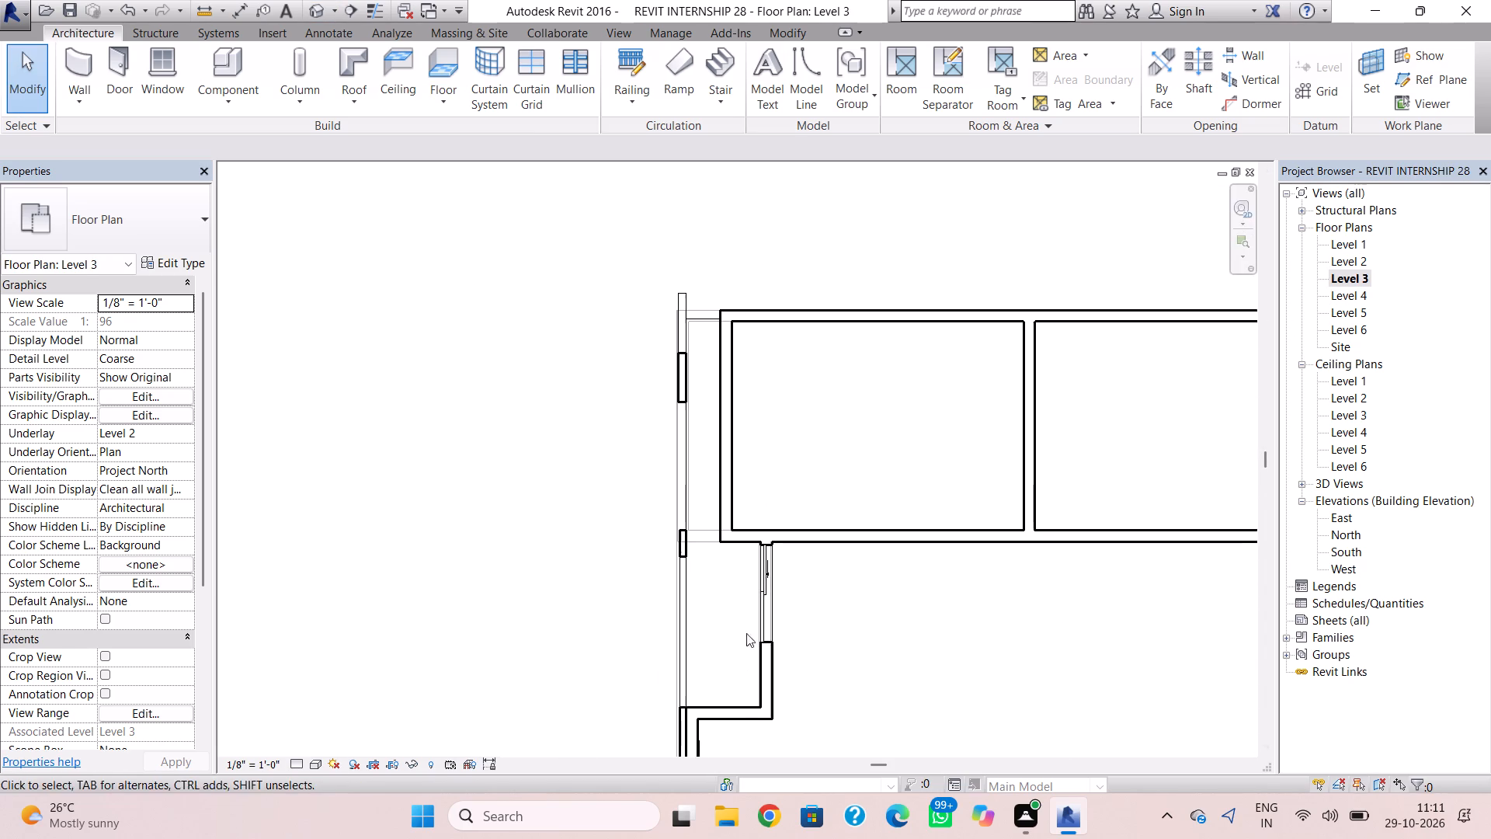
click(735, 481)
key(Left)
key(Left)
key(Left)
key(Left)
key(Left)
key(Left)
key(Left)
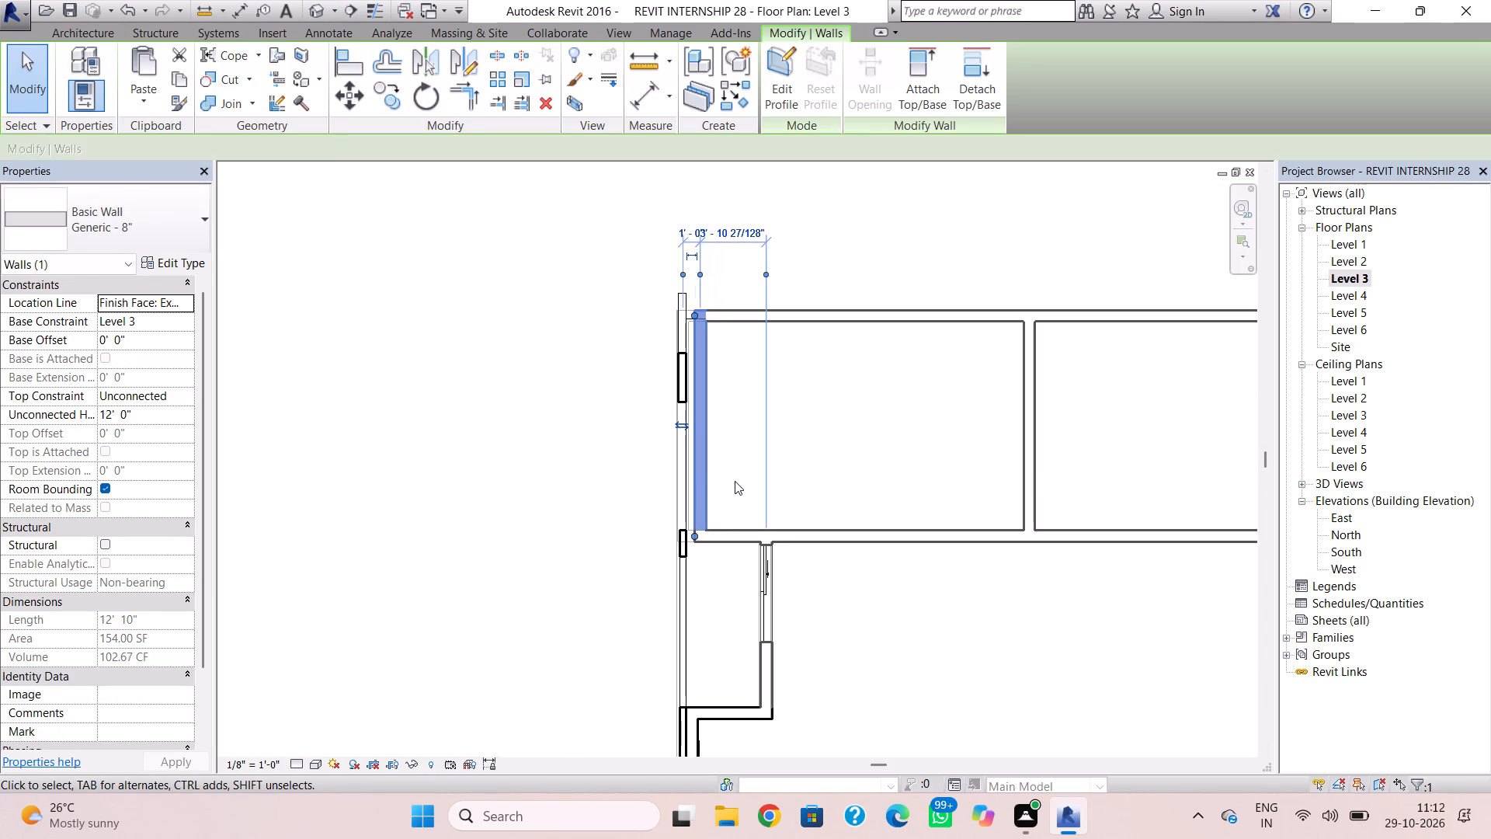
key(Left)
key(Left)
key(Left)
key(Right)
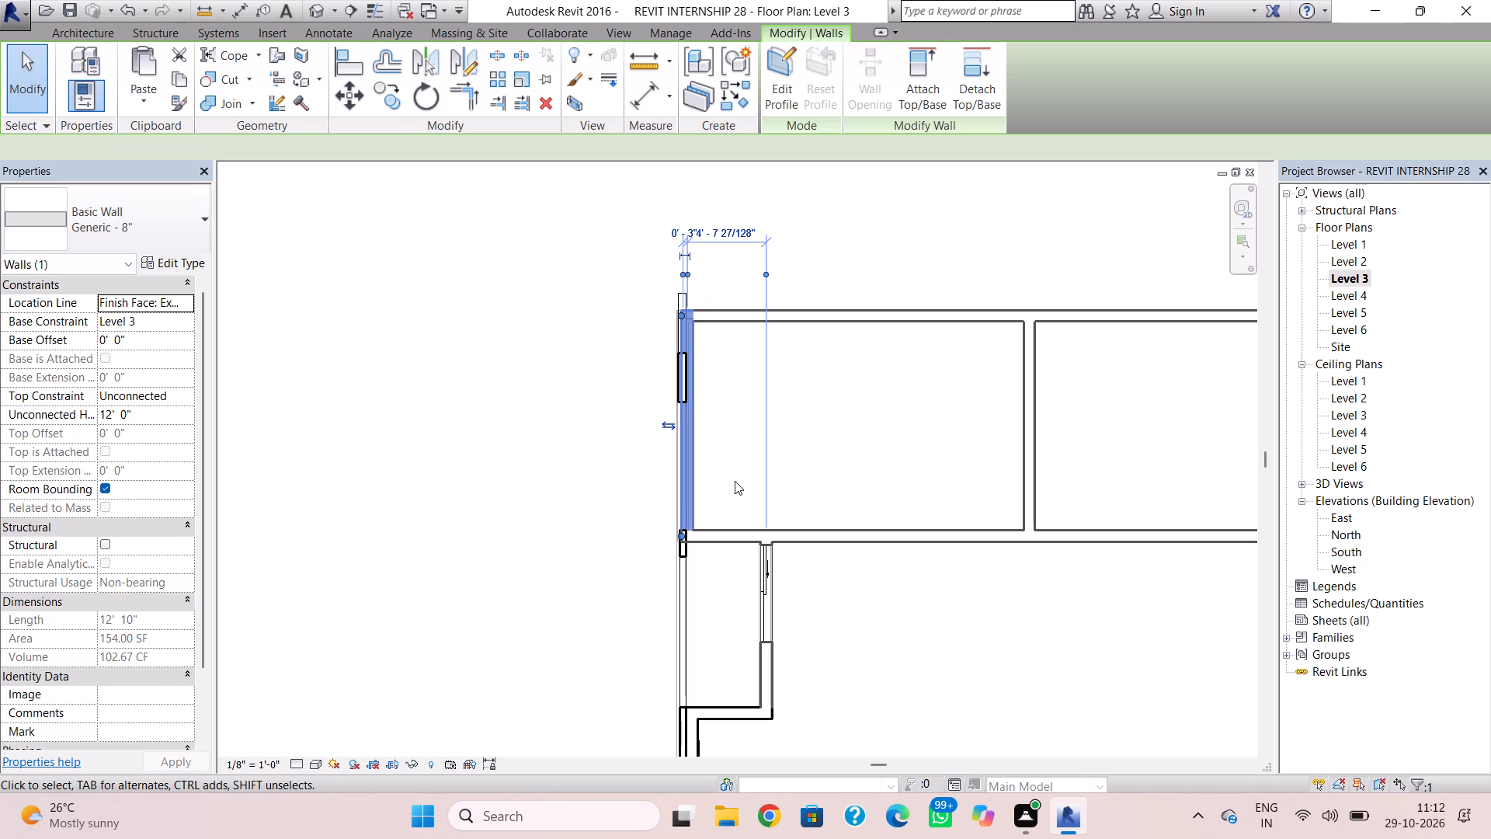
key(Left)
click(833, 424)
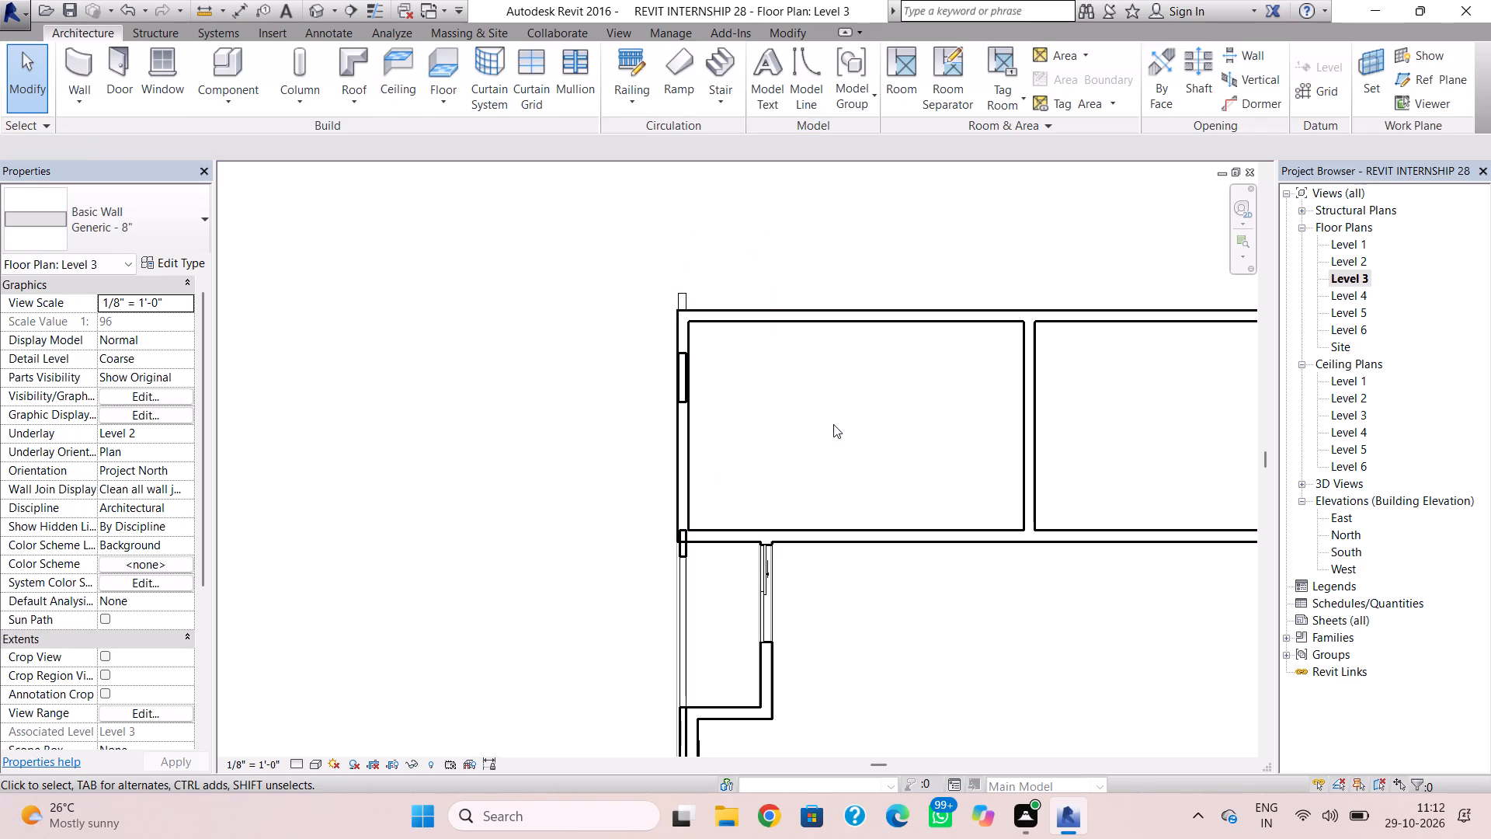
Open the Level 4 floor plan at the rear-left room's outer wall.
click(1357, 285)
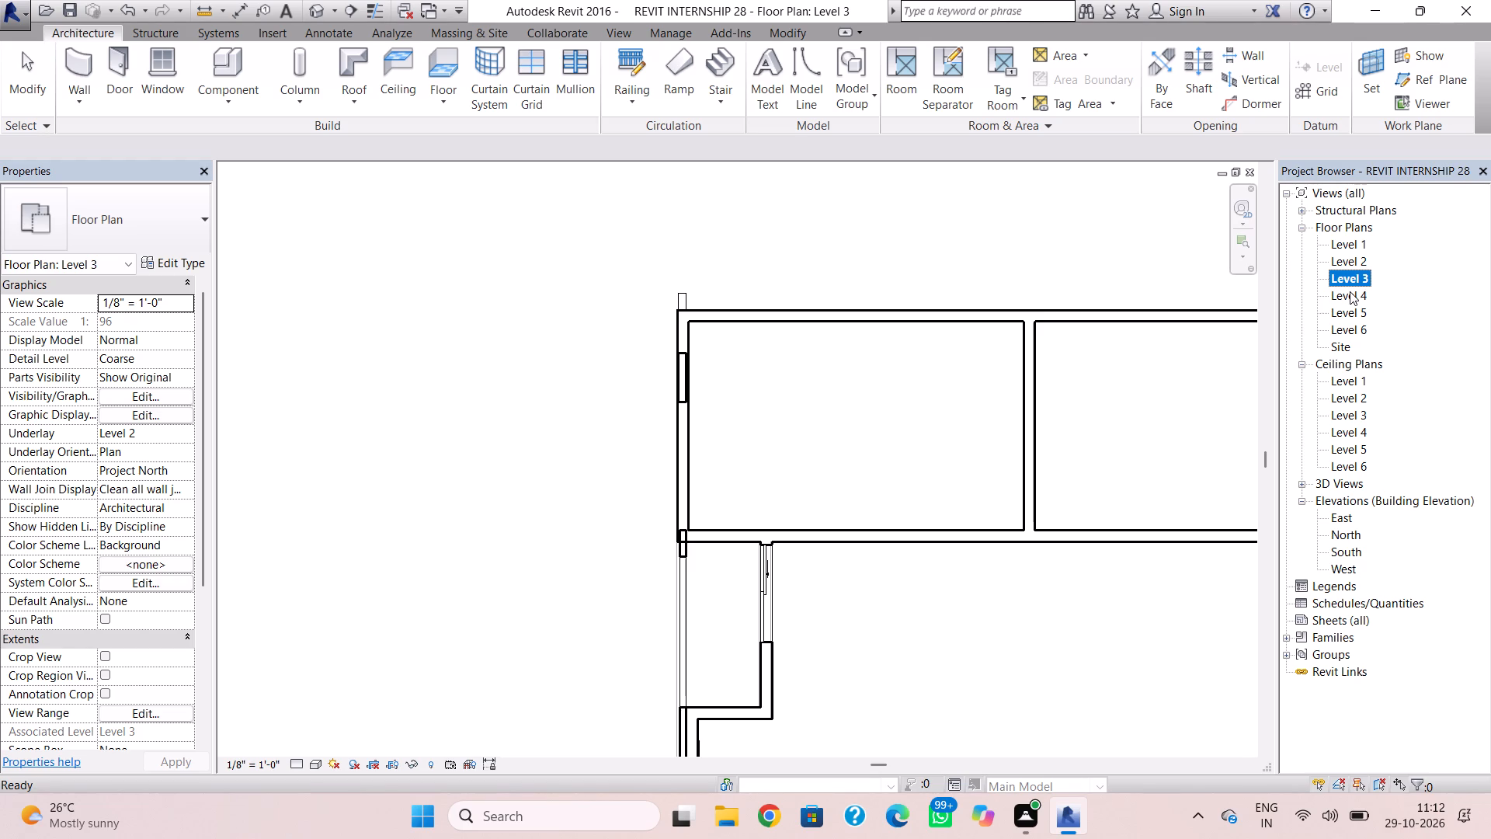
click(1350, 291)
click(1350, 291)
scroll(730, 414, down, 5)
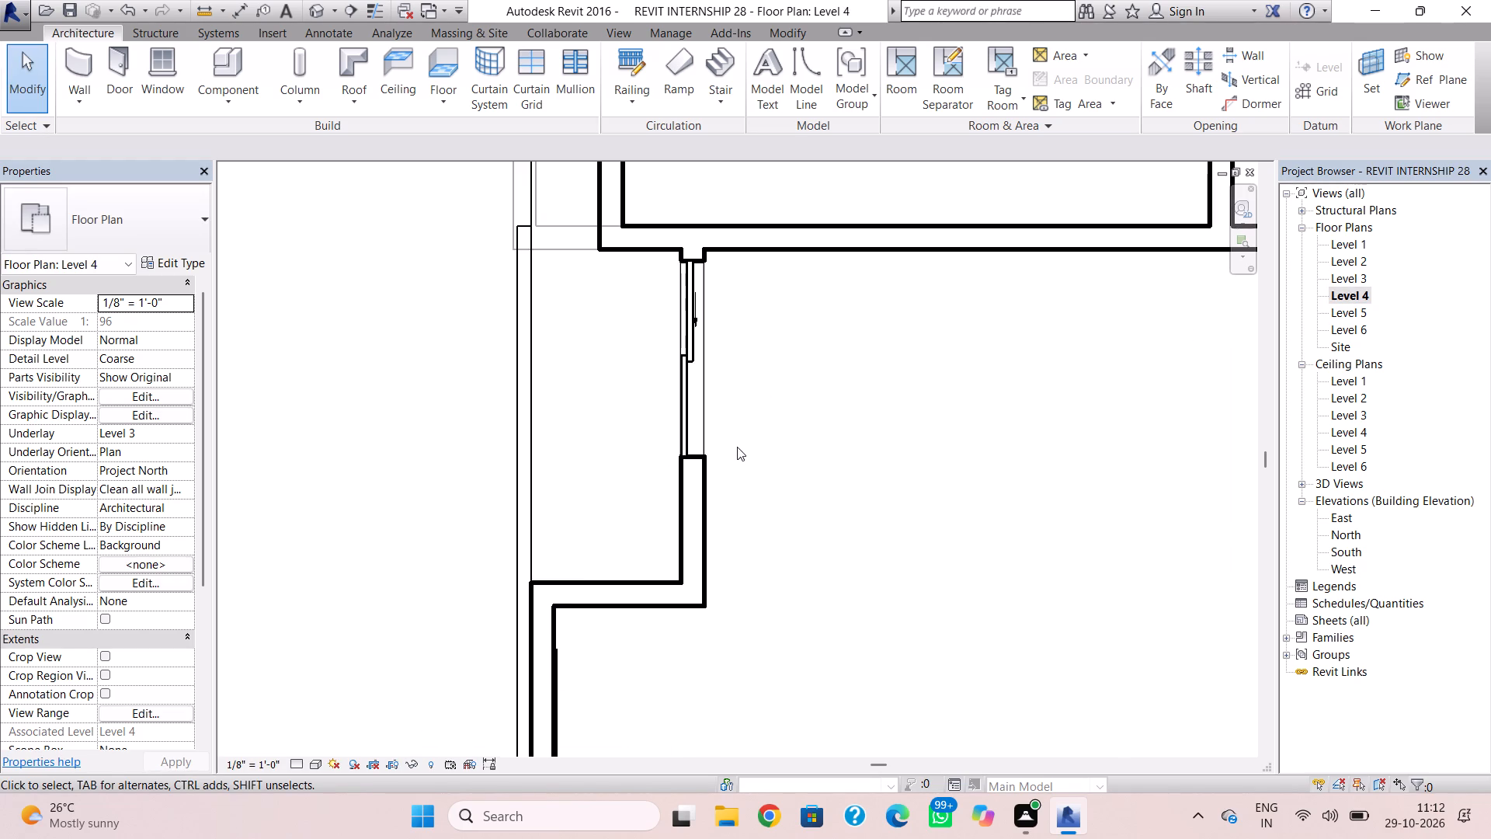
scroll(737, 447, down, 5)
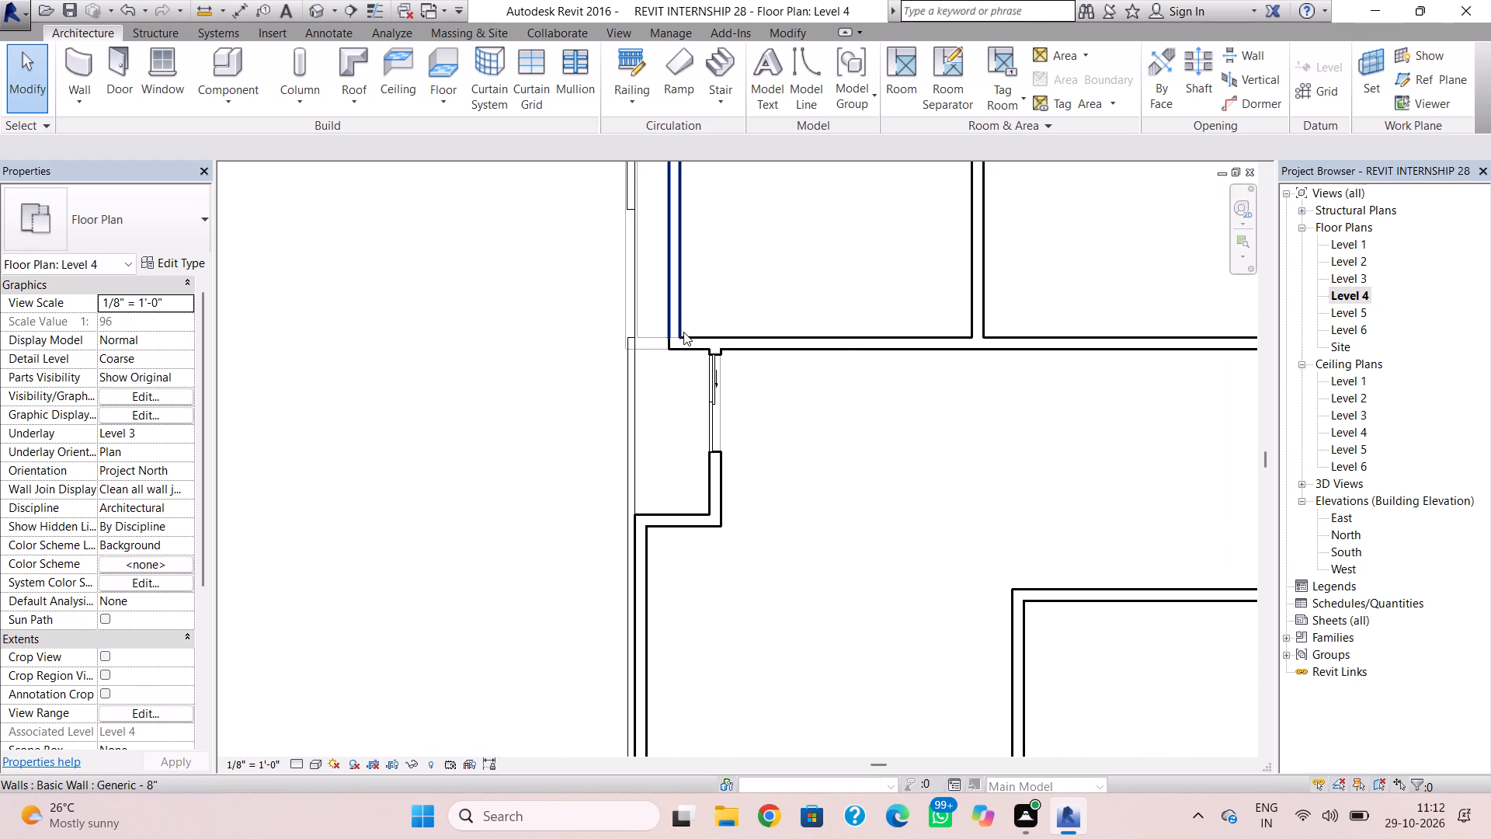
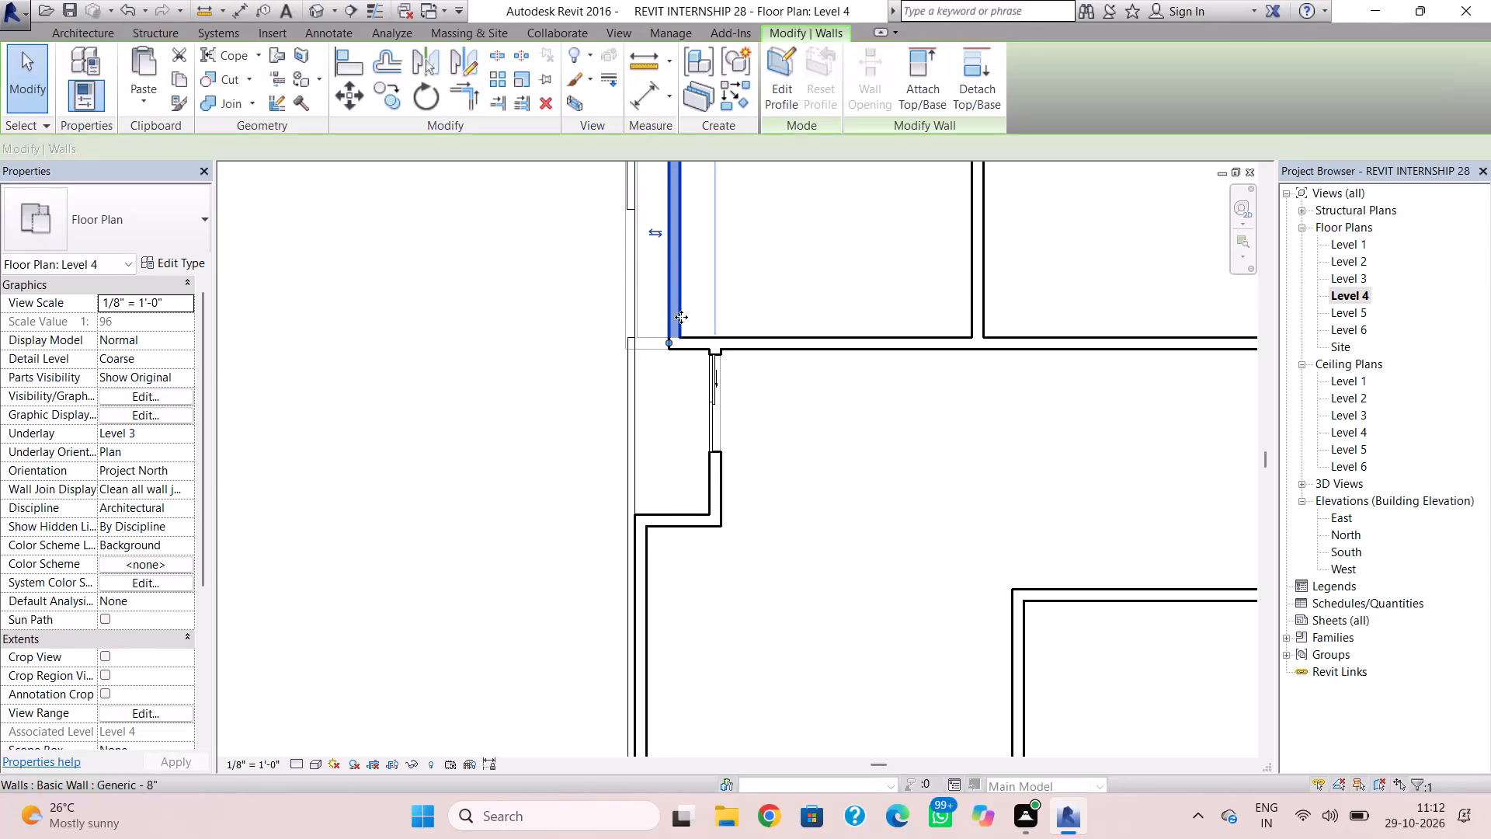
In the Level 4 floor plan, move the rear-left room's outer wall outward until it lines up with the wall of the level below.
key(Left)
key(Left)
key(Left)
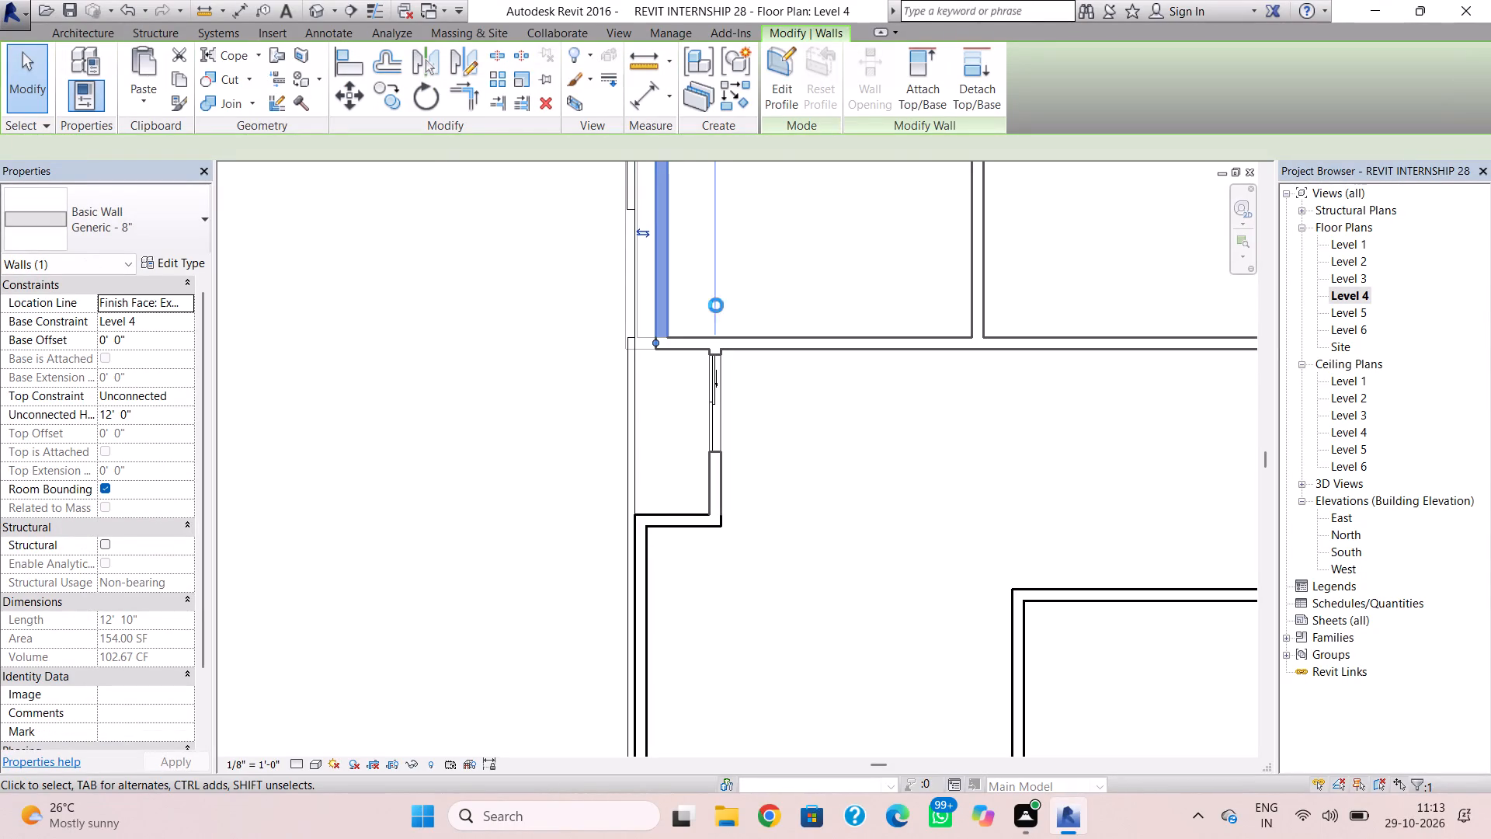
key(Left)
key(Left)
key(Left)
key(Left)
key(Left)
key(Left)
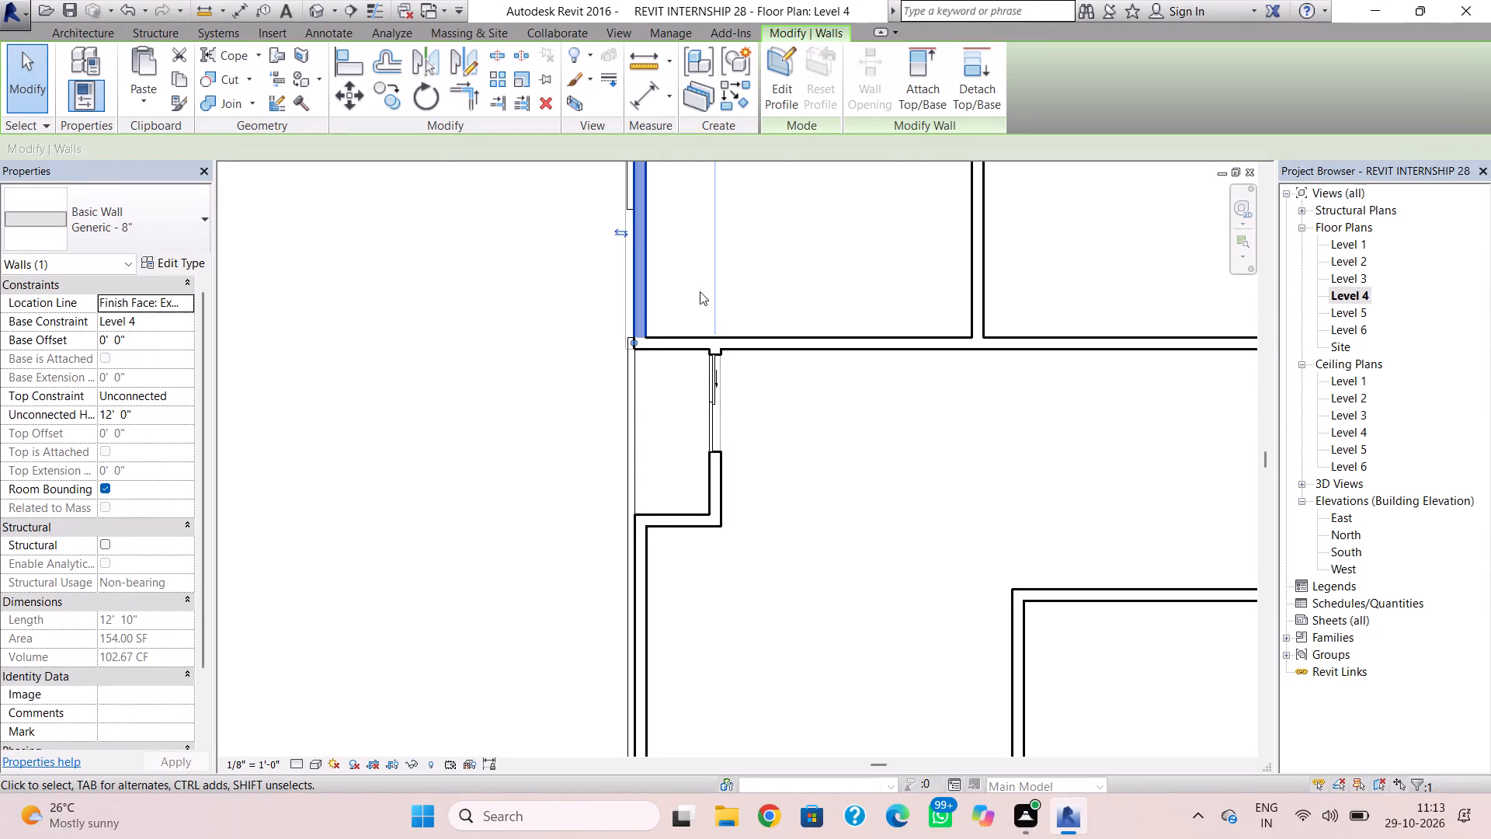
key(Left)
click(679, 283)
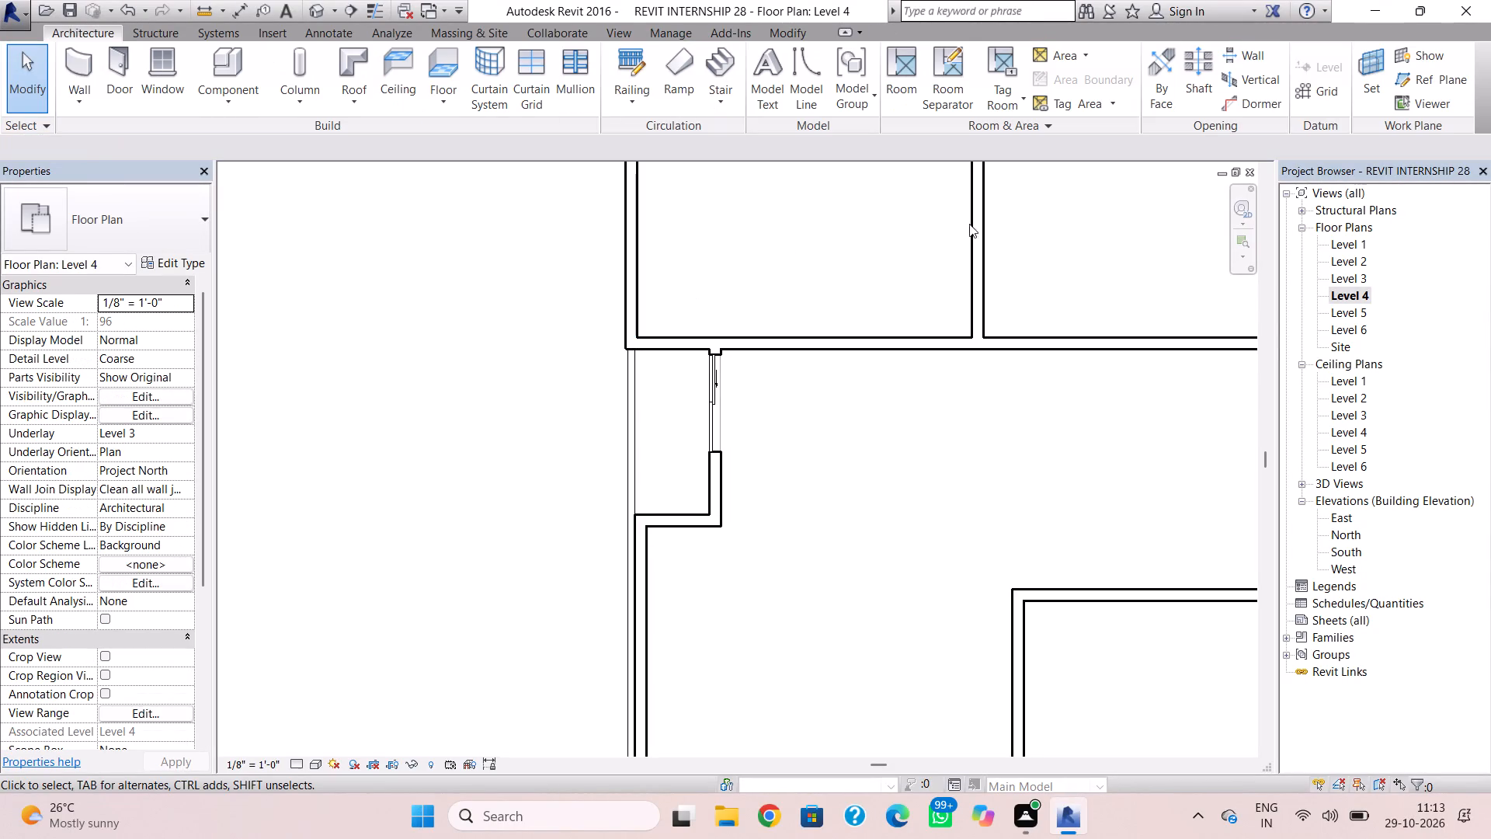
In the Level 5 floor plan, move the rear-left room's outer wall outward over the thin facade wall, about flush with its outer face.
click(1349, 312)
click(1349, 312)
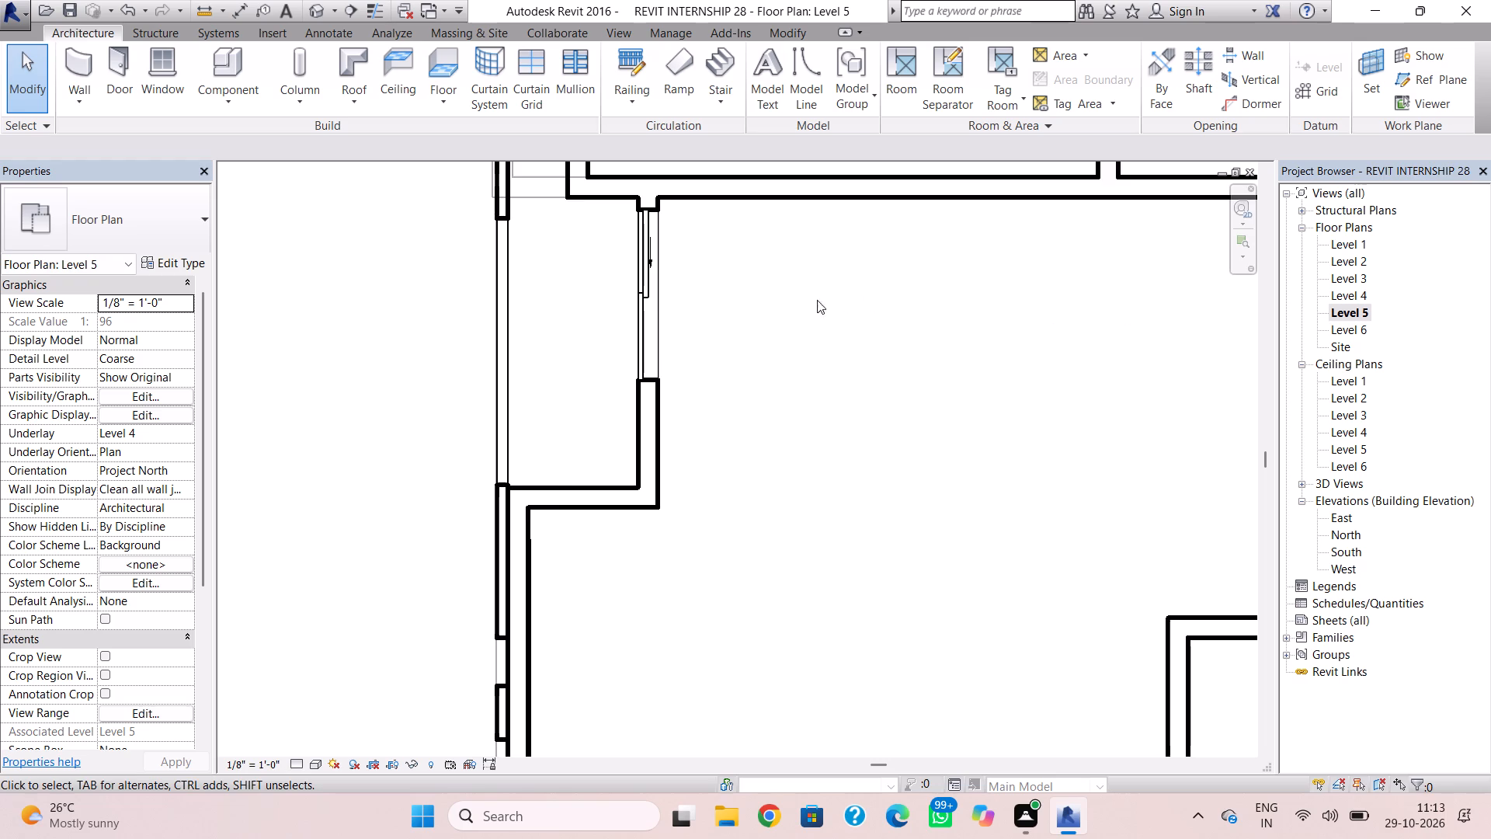
scroll(751, 321, down, 2)
middle_drag(628, 271, 628, 466)
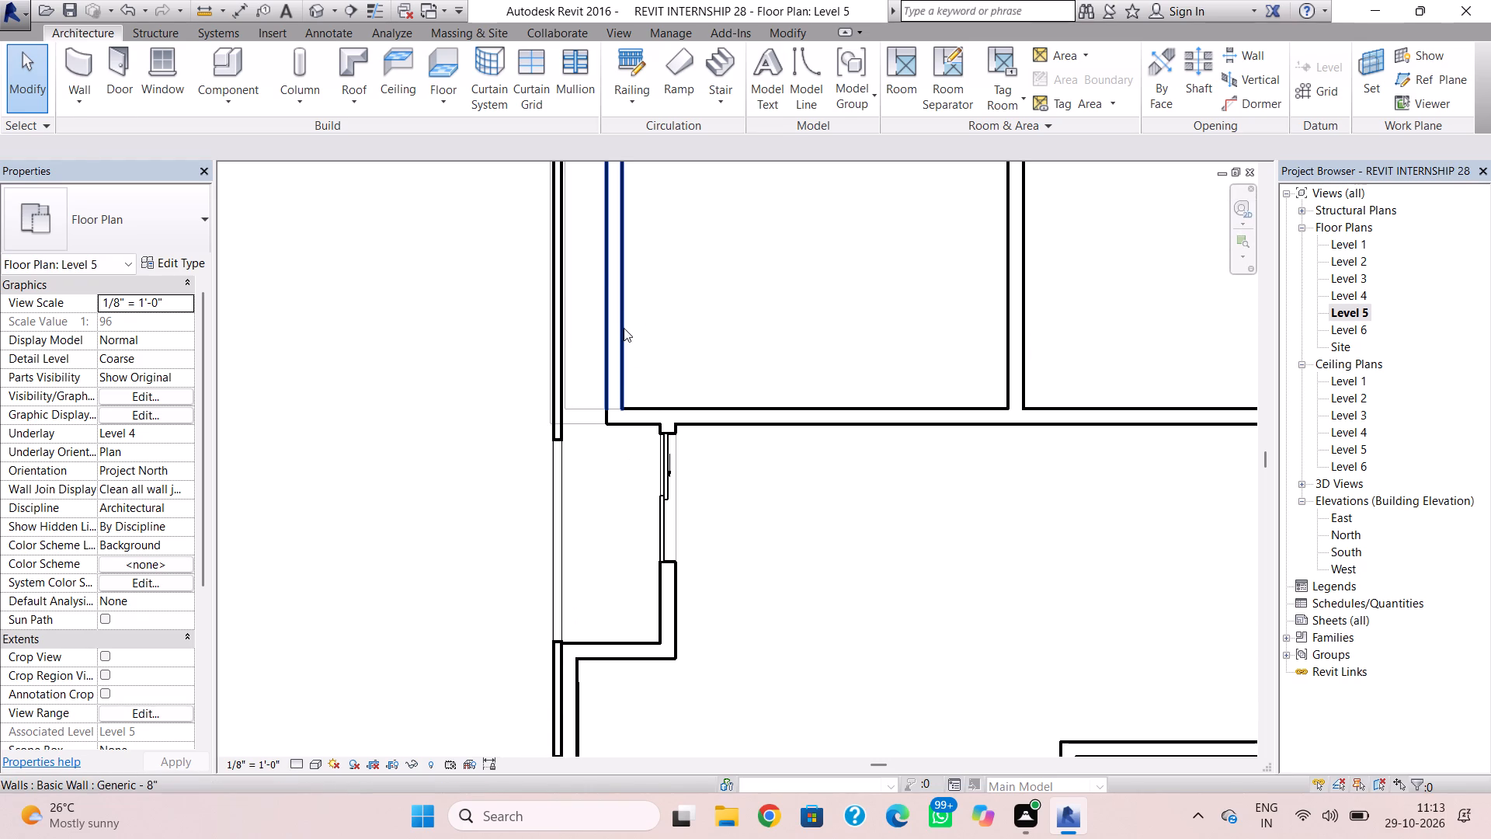
click(624, 328)
key(Left)
key(Left)
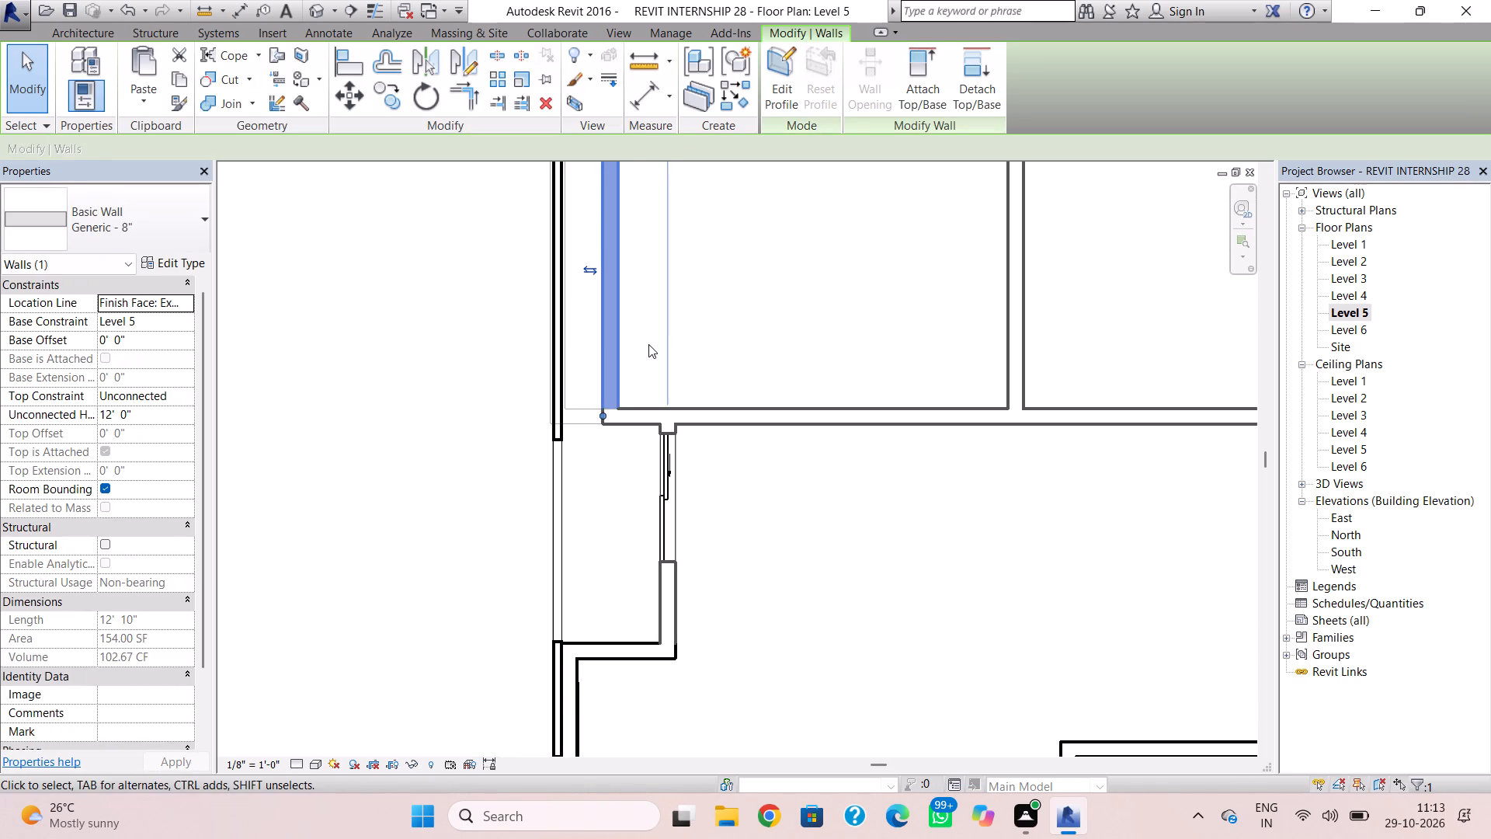
key(Left)
key(Left)
key(Left)
key(Left)
key(Left)
key(Left)
key(Left)
key(Left)
key(Left)
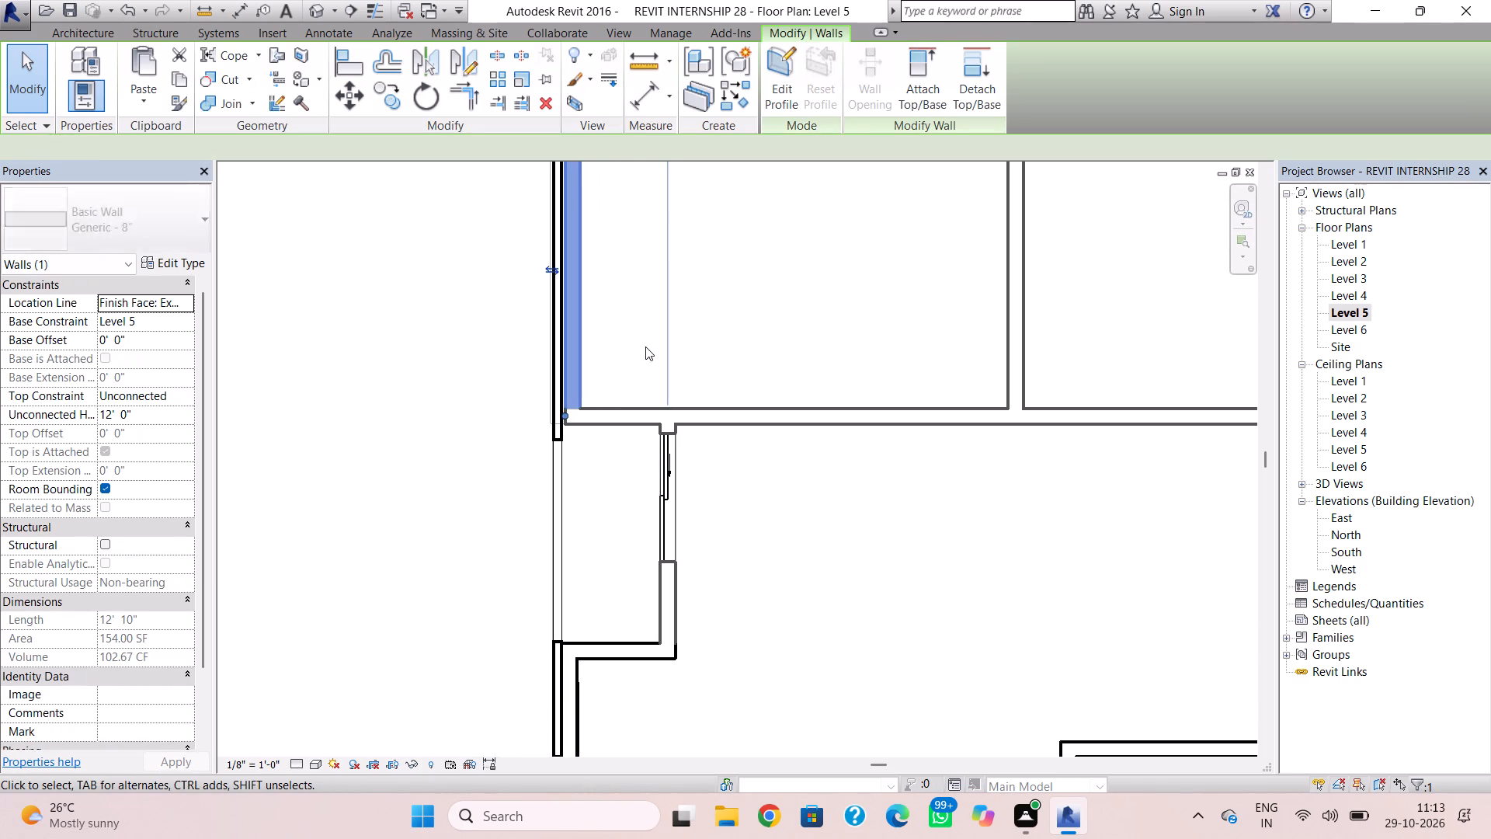
key(Left)
key(Left)
key(Left)
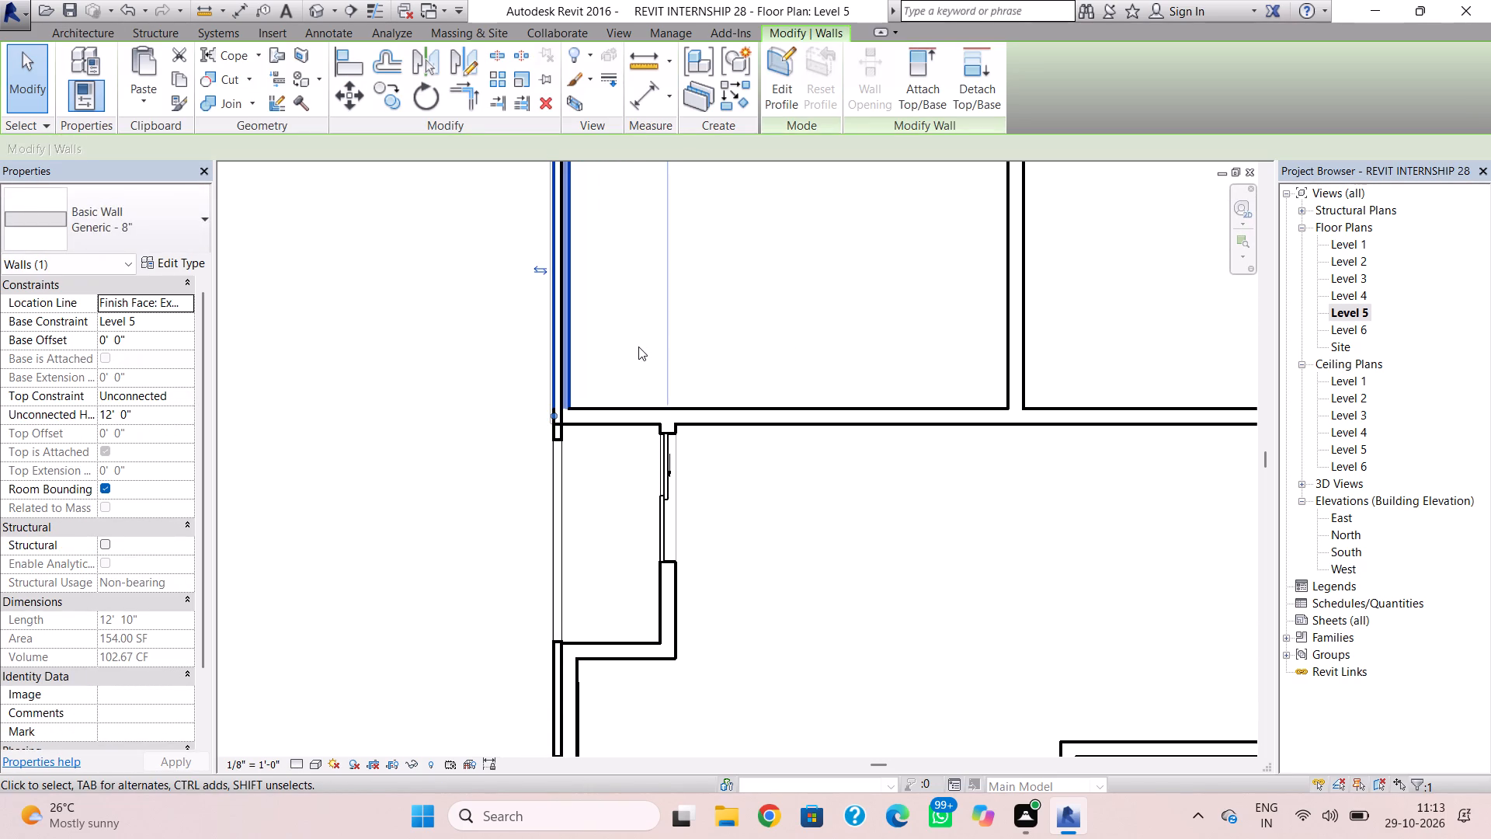
key(Left)
scroll(562, 352, up, 8)
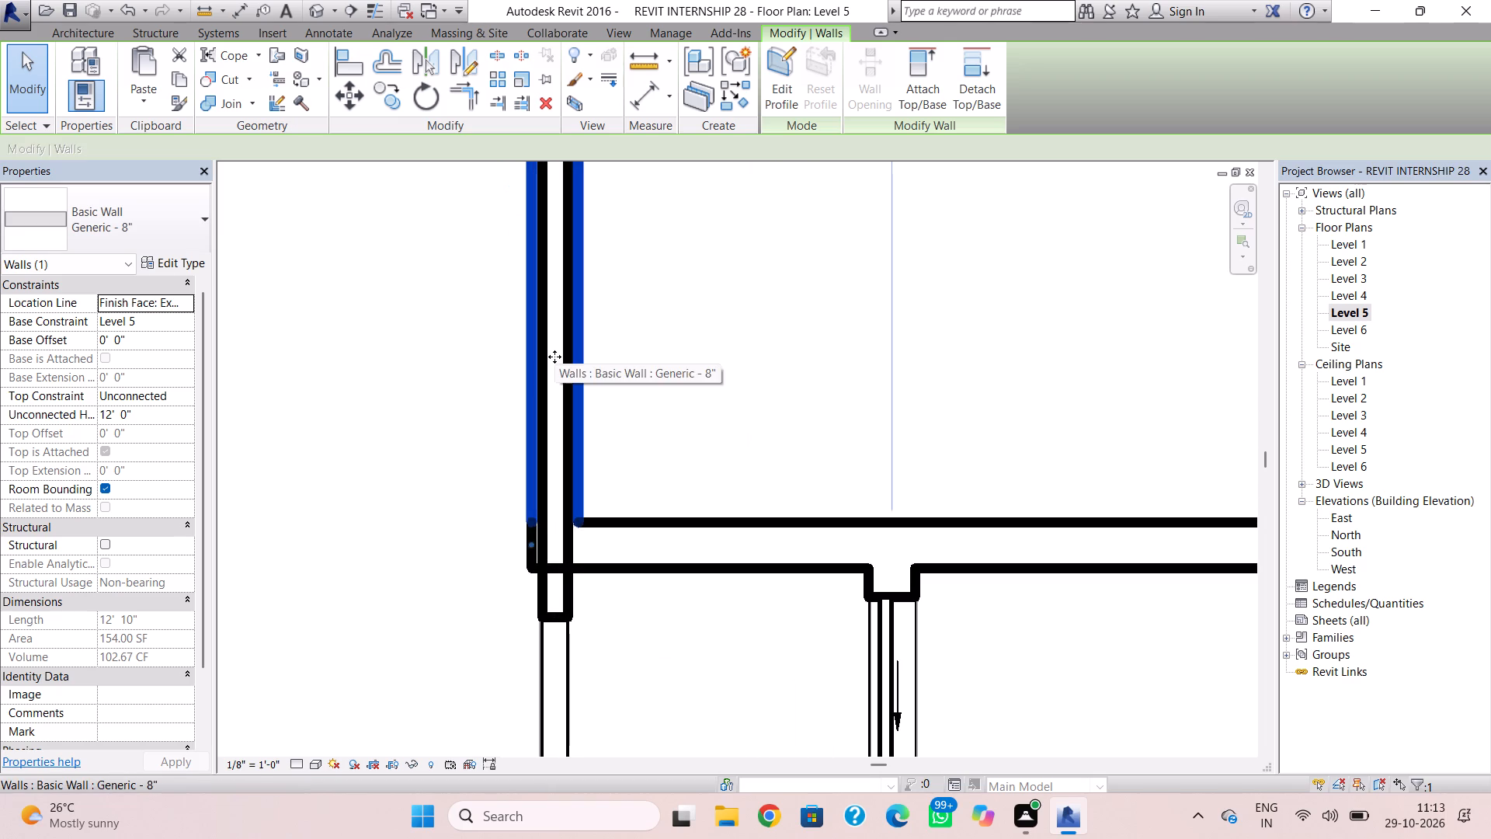
key(Right)
key(Right)
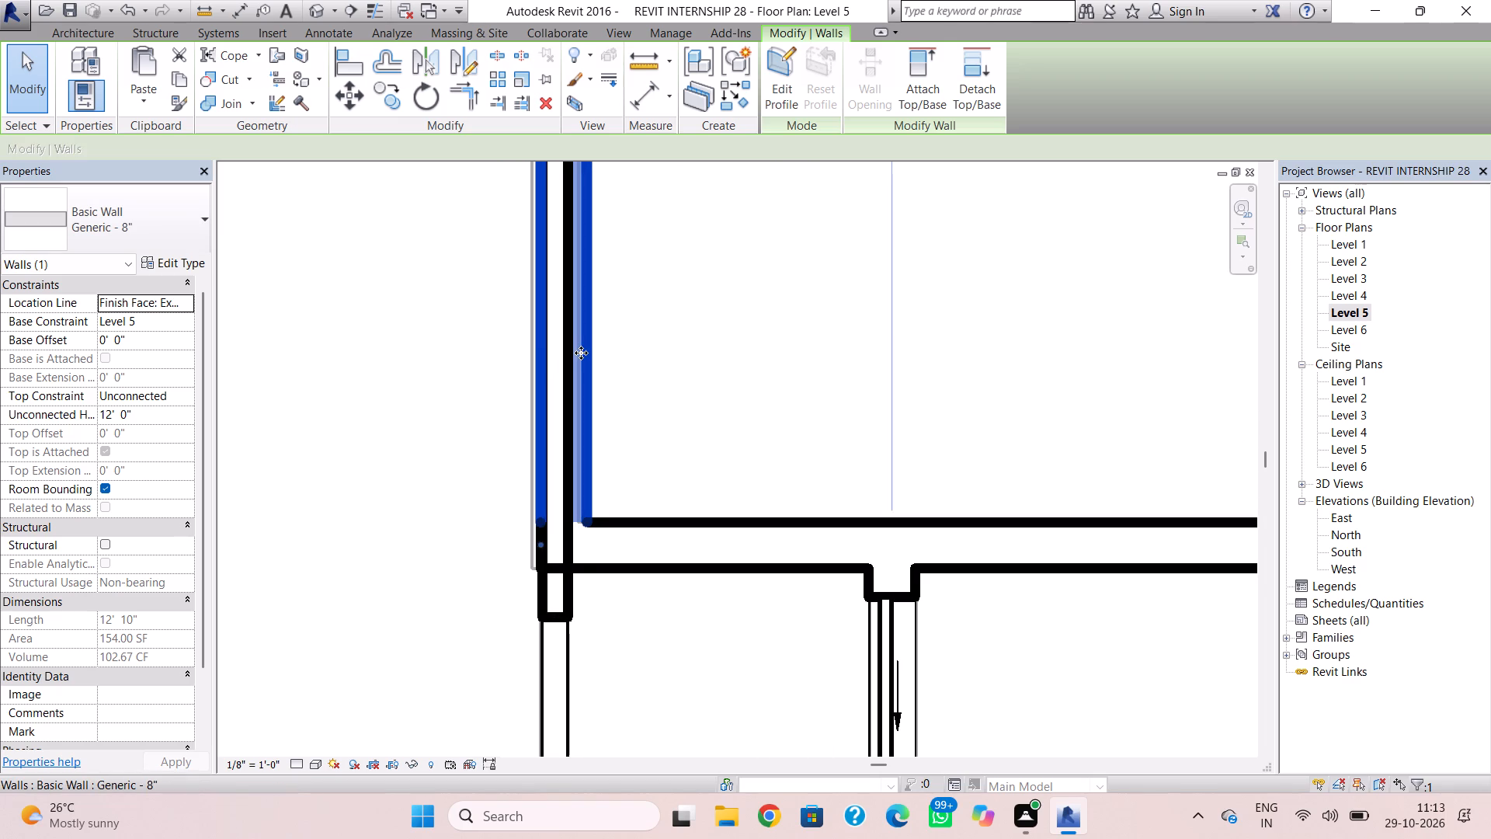
key(Left)
Examine the left facade's moved rear-left walls across the upper floors in 3D.
click(323, 9)
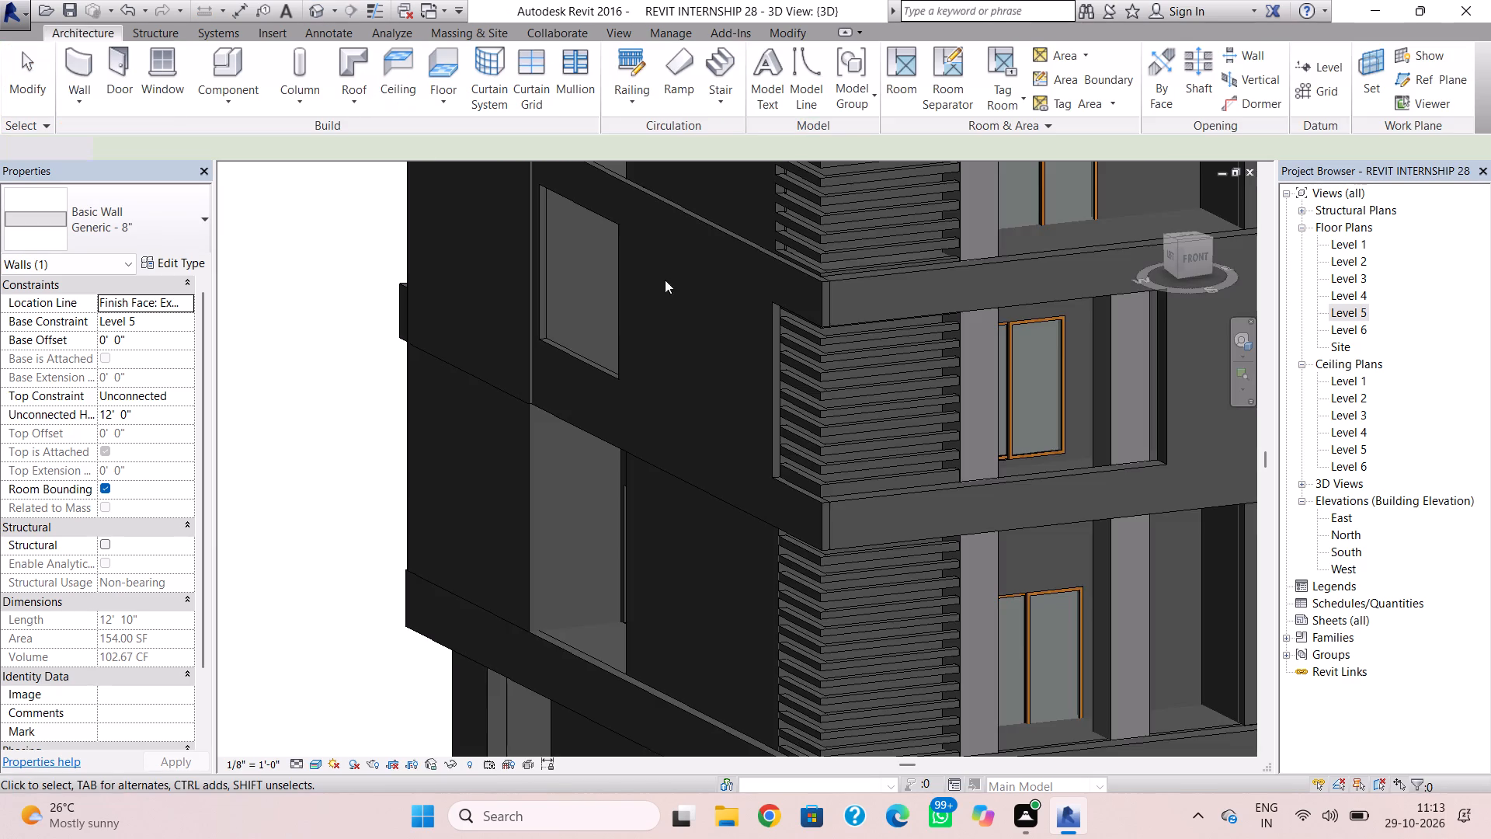
scroll(651, 365, down, 4)
scroll(572, 377, up, 4)
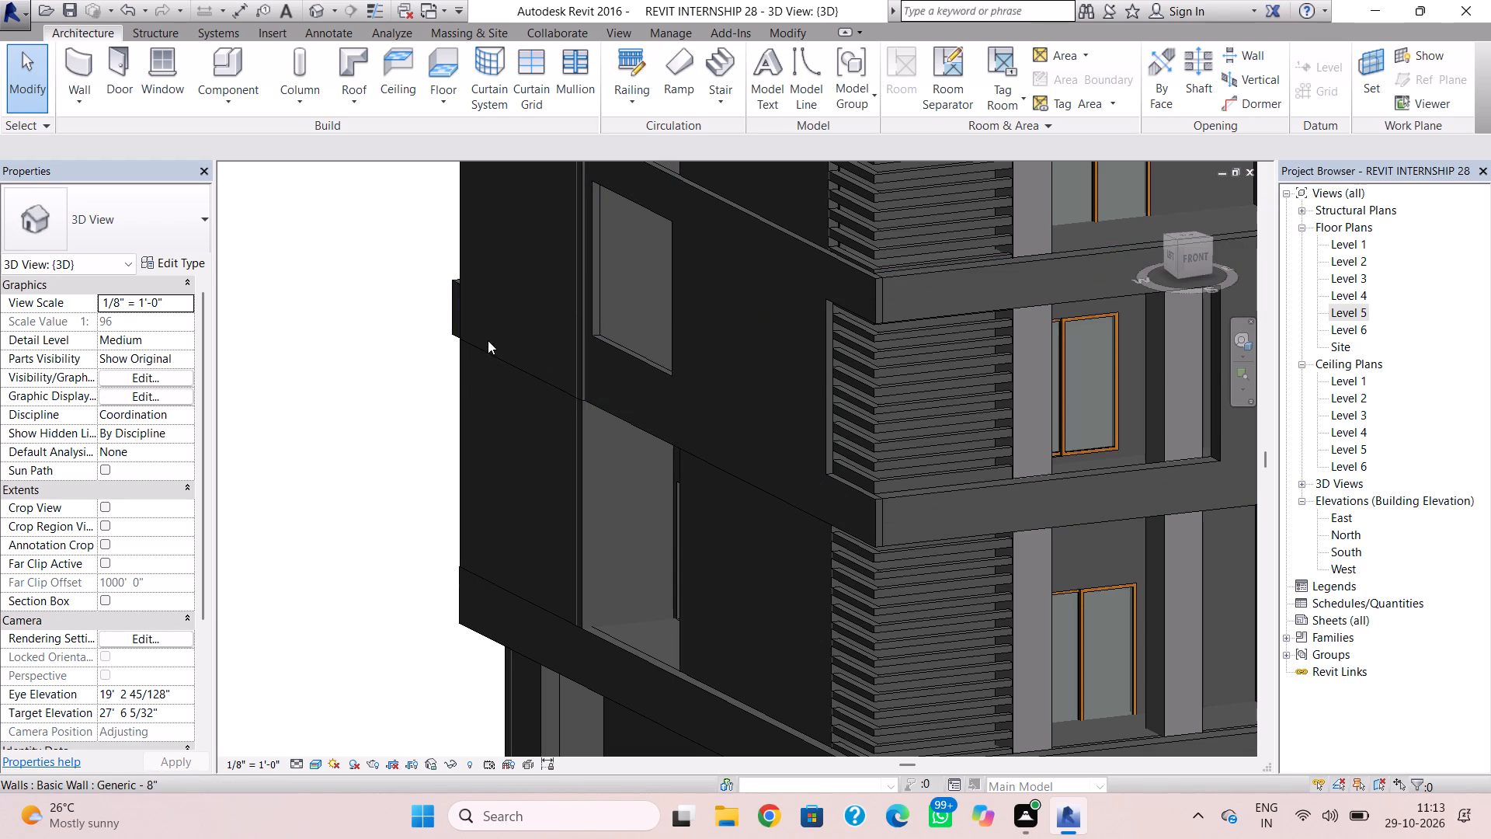
right_drag(510, 337, 613, 263)
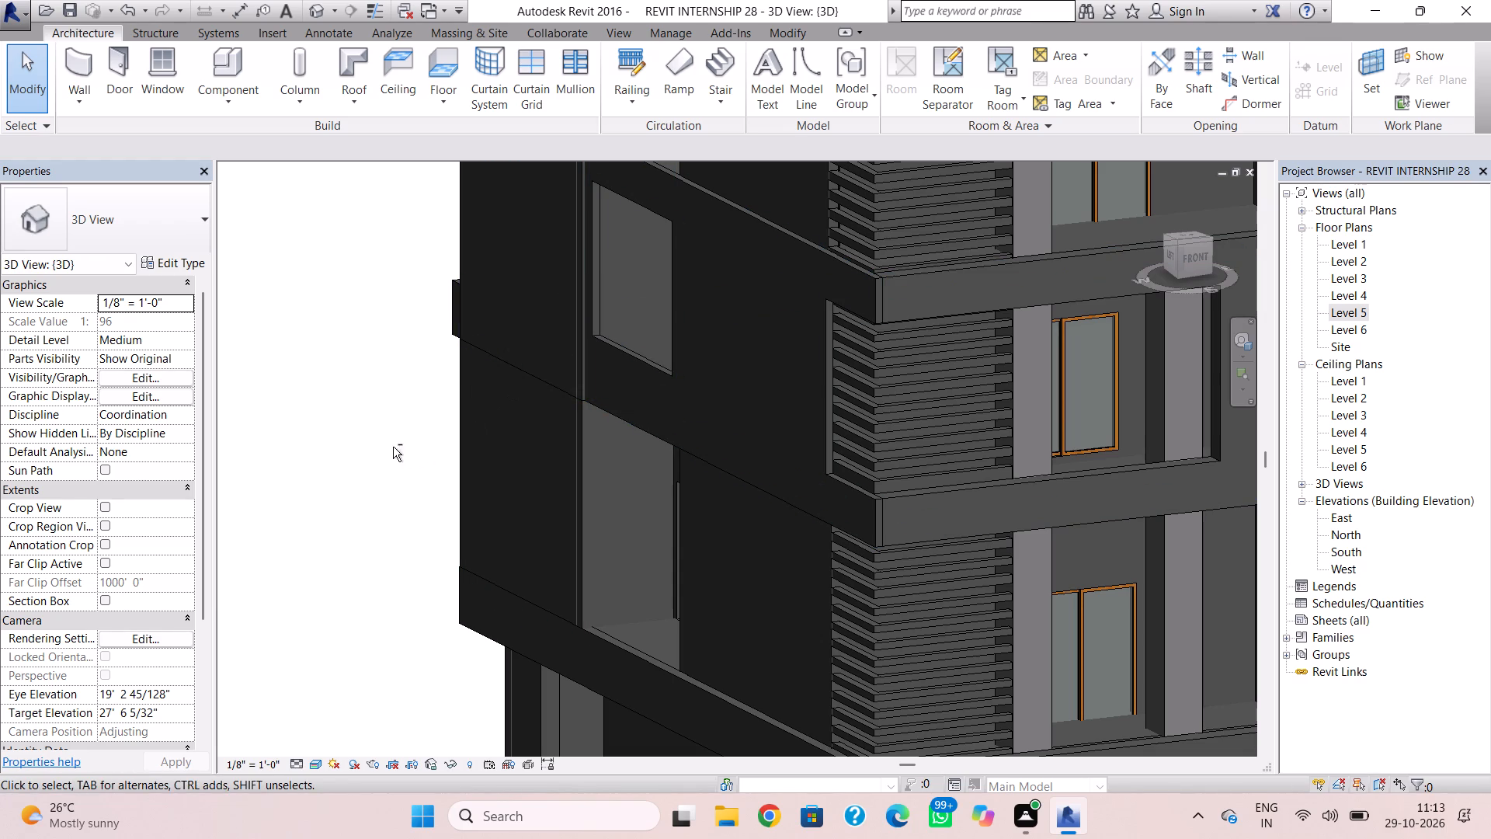
shift+right_drag(377, 439, 711, 424)
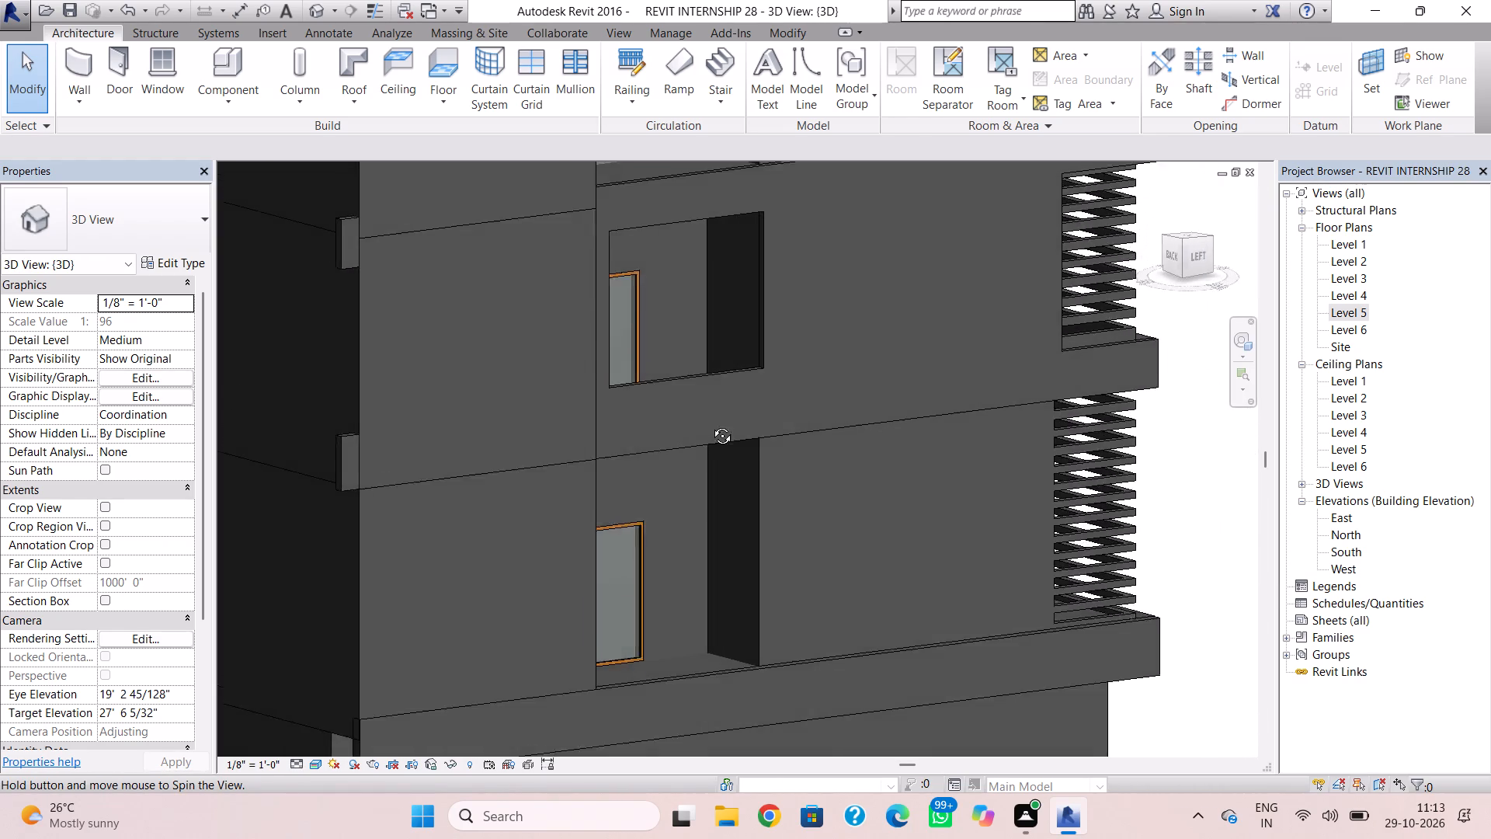
shift+right_drag(711, 424, 651, 473)
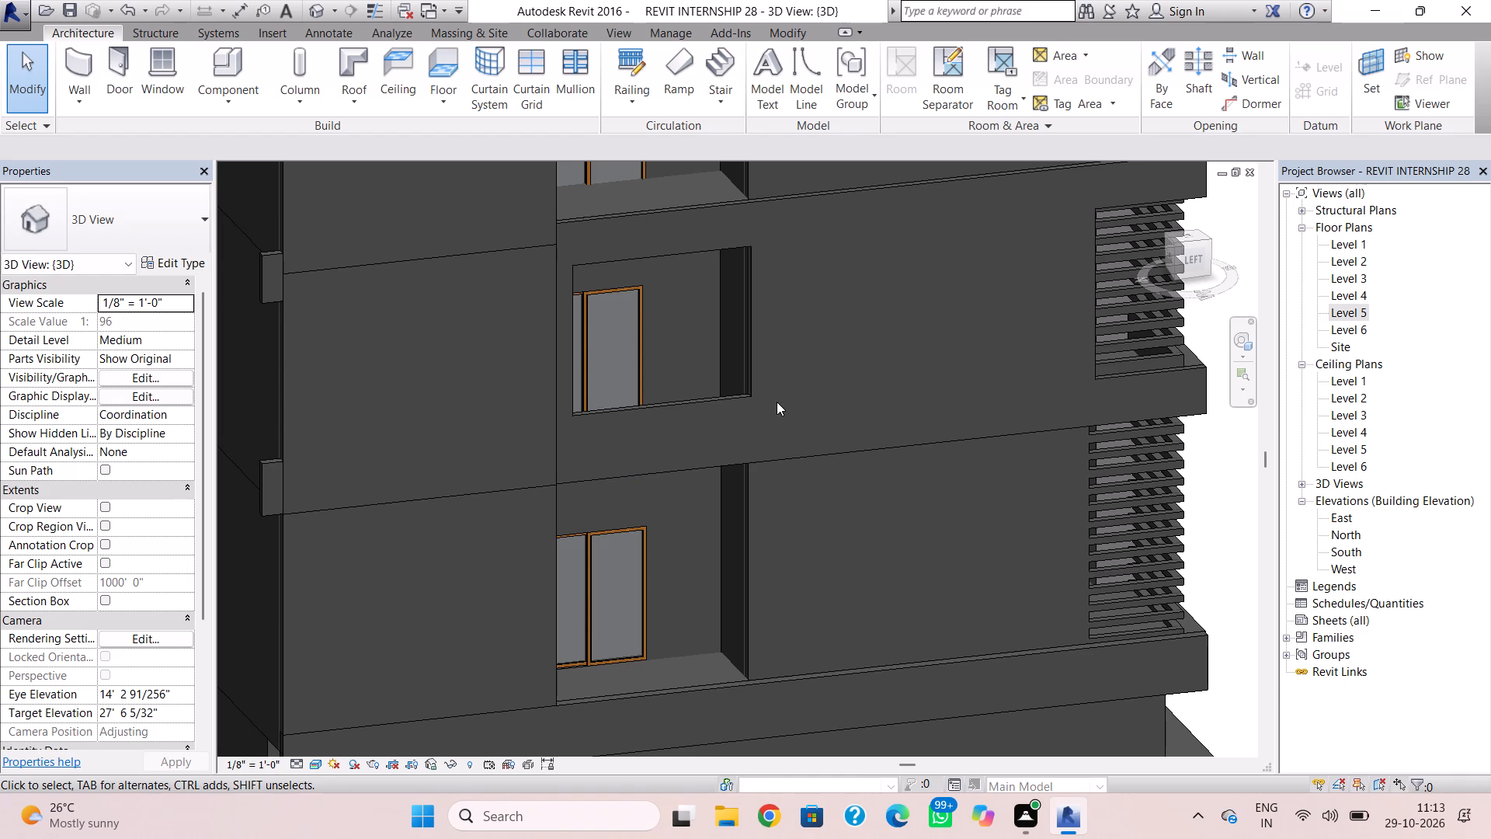
scroll(587, 420, down, 3)
middle_drag(606, 431, 646, 426)
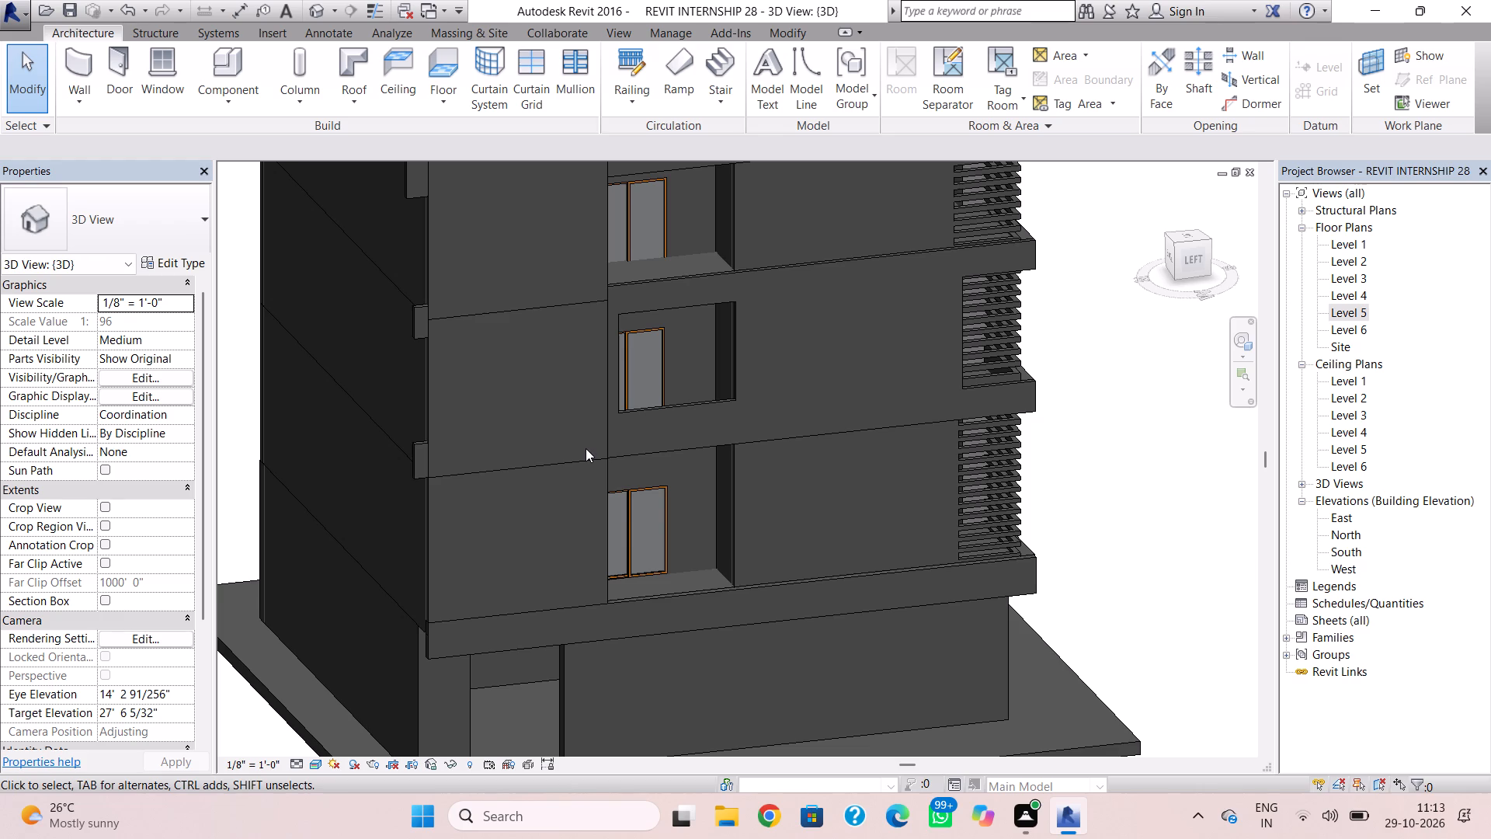
scroll(587, 445, down, 1)
middle_drag(586, 445, 589, 573)
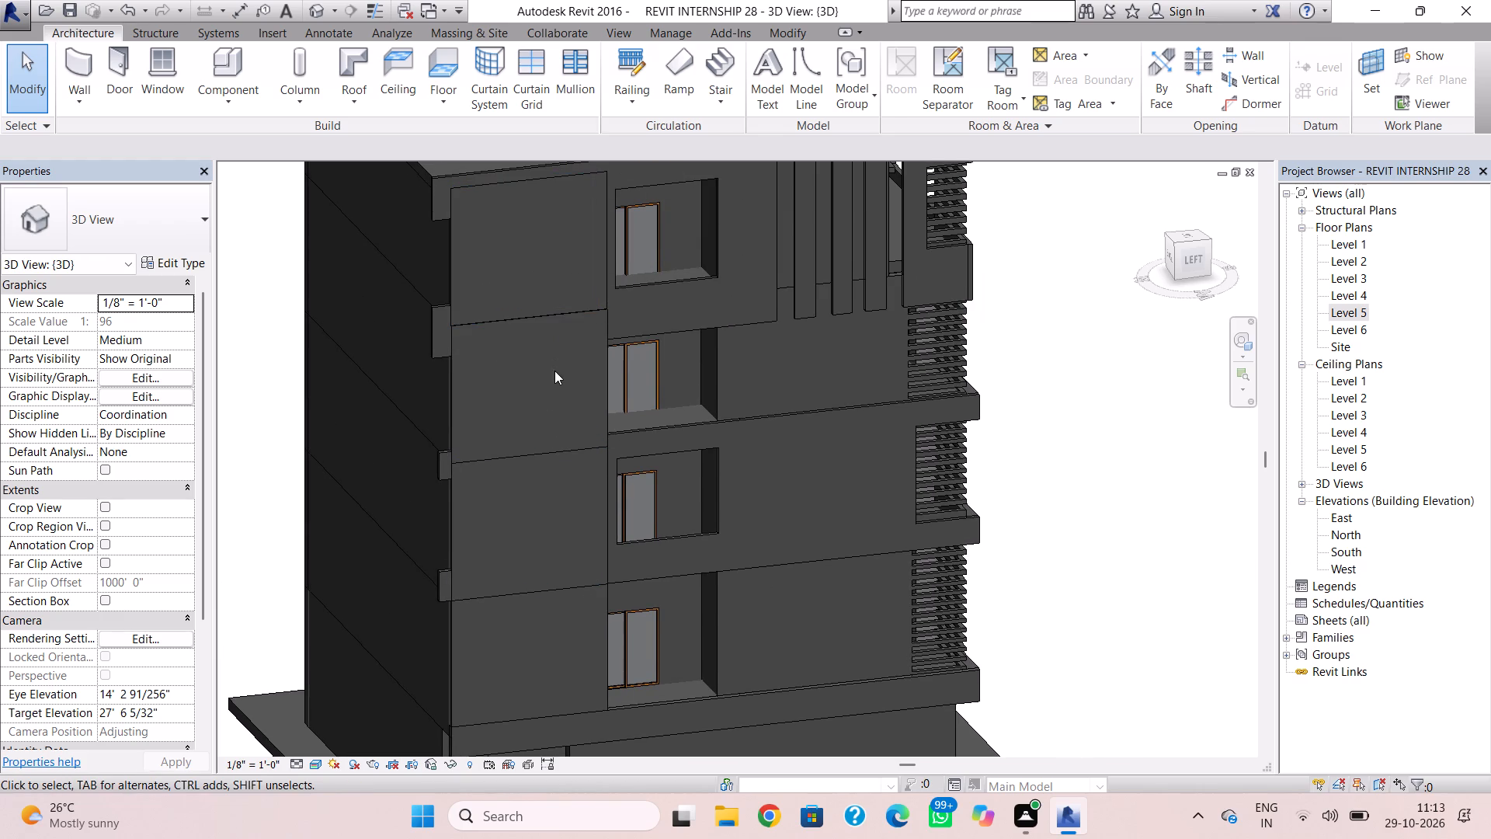
Stretch the top-floor in-place facade wall's outer face outward until it covers the Level 5 rear-left room's outer wall.
click(445, 317)
key(Escape)
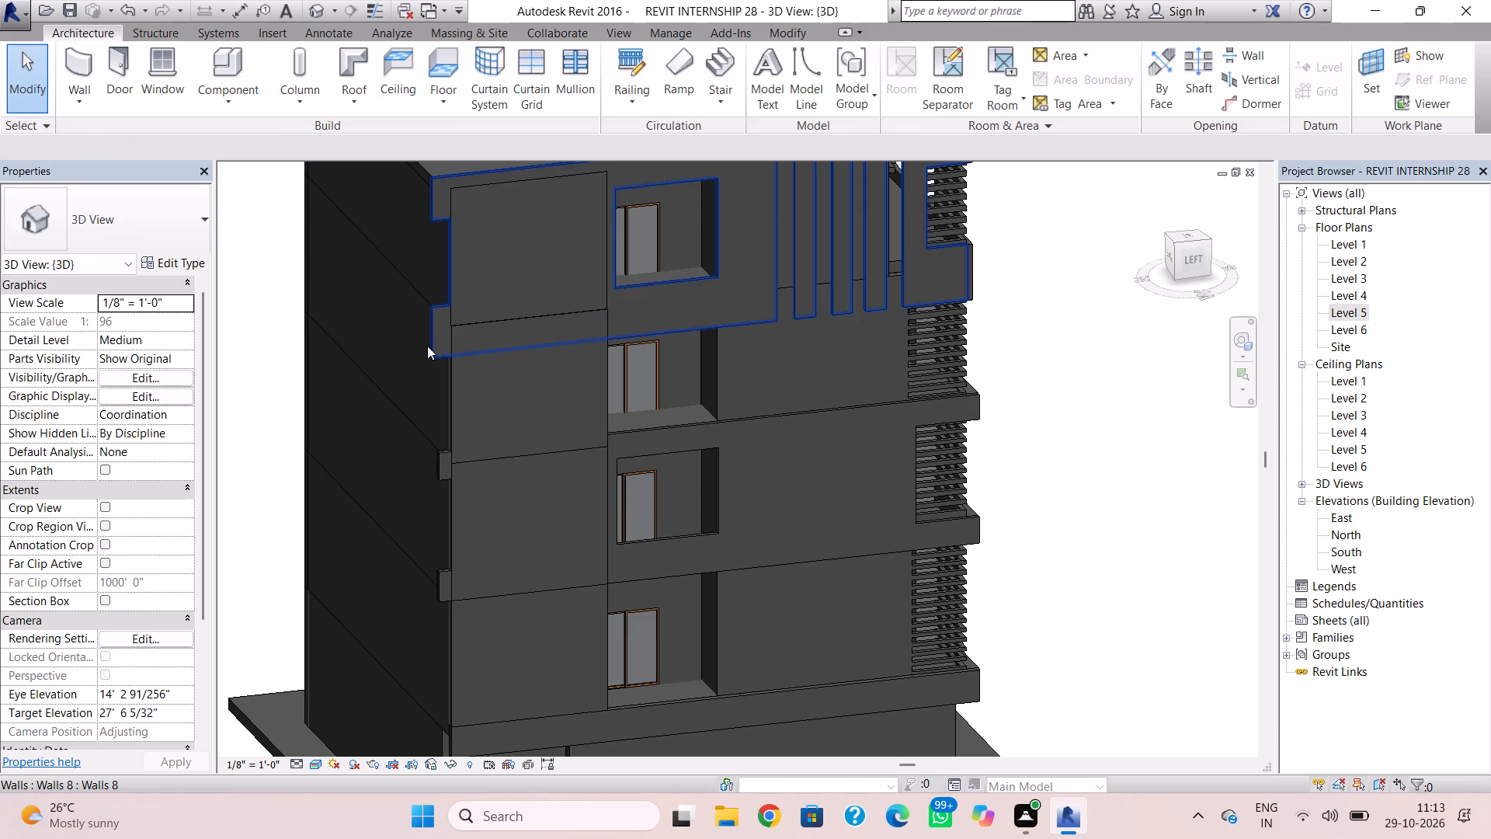
click(427, 346)
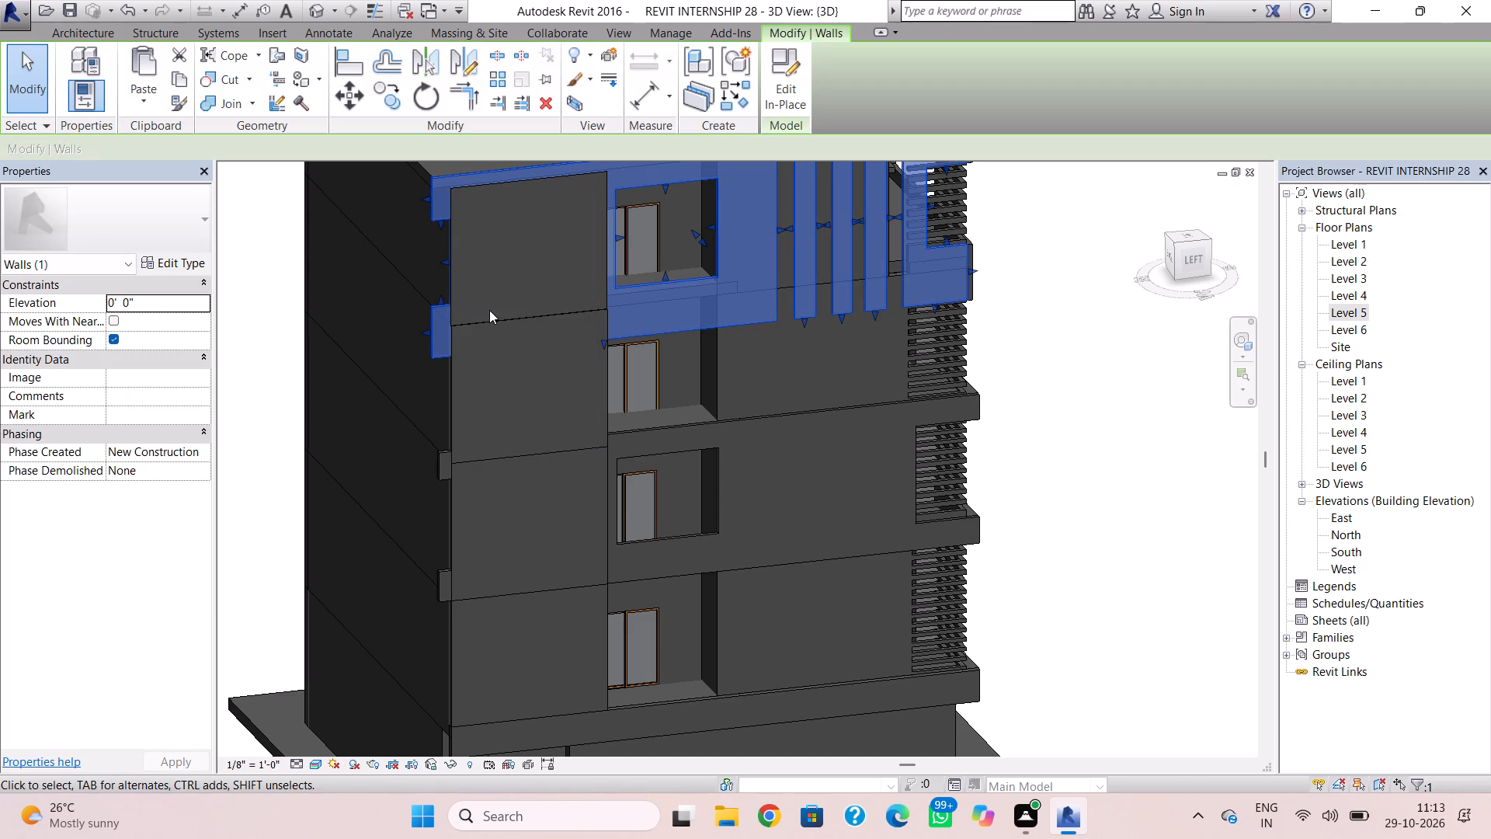
shift+right_drag(427, 404, 530, 421)
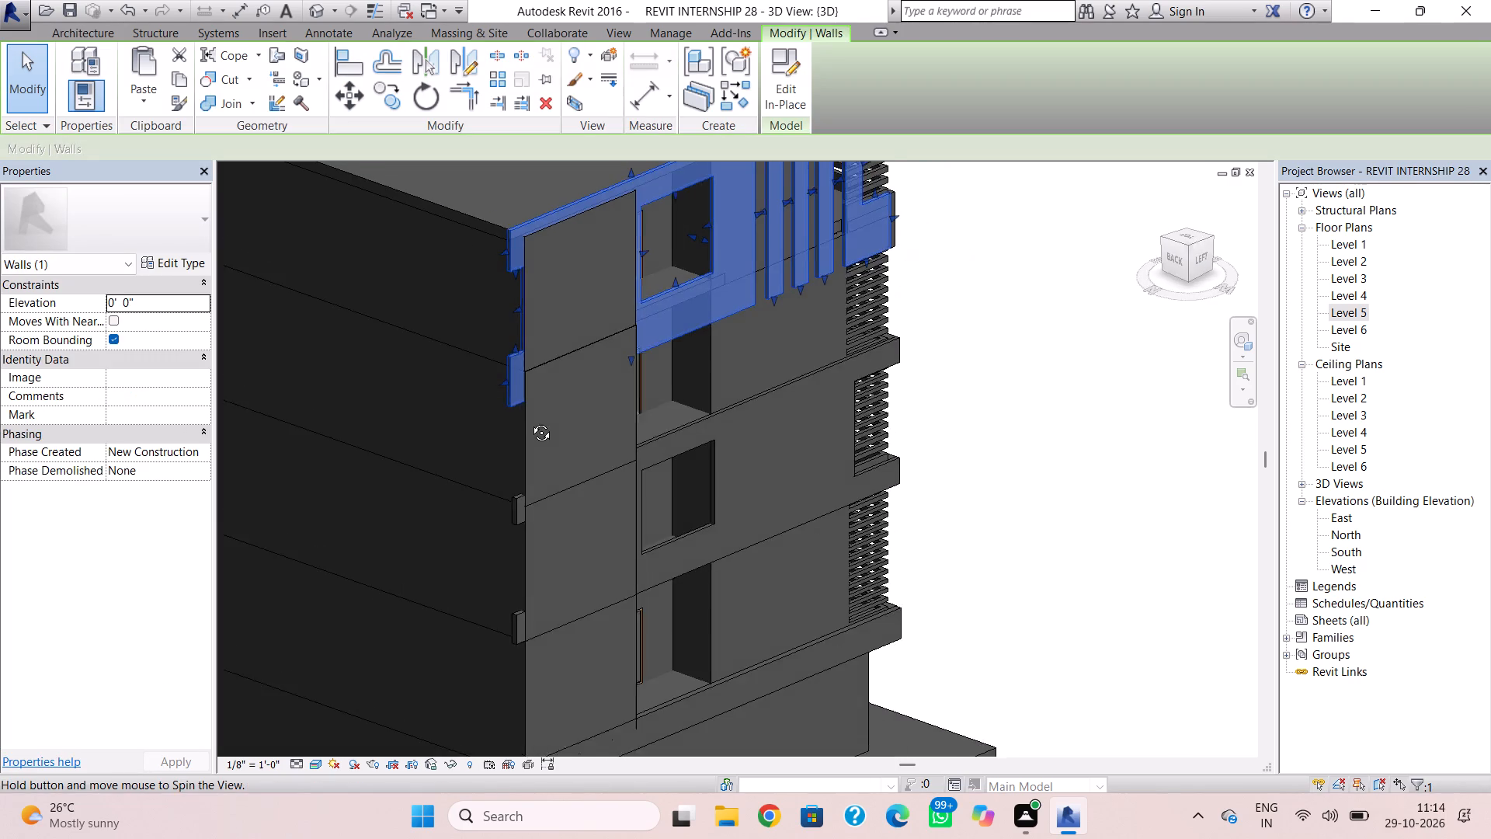
shift+right_drag(530, 421, 543, 415)
scroll(550, 336, up, 3)
middle_drag(673, 287, 659, 461)
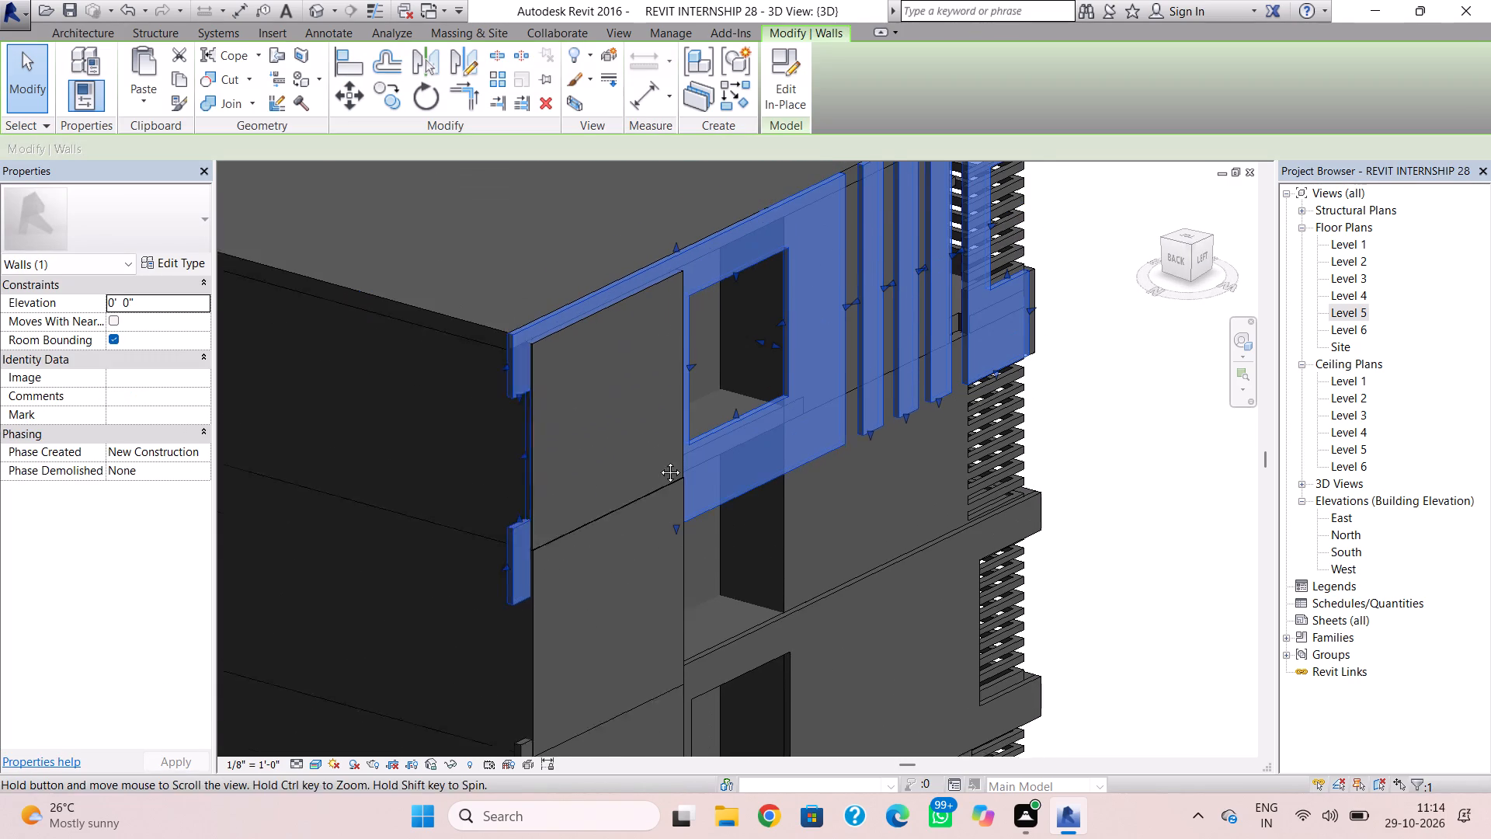
middle_drag(659, 461, 657, 466)
key(Escape)
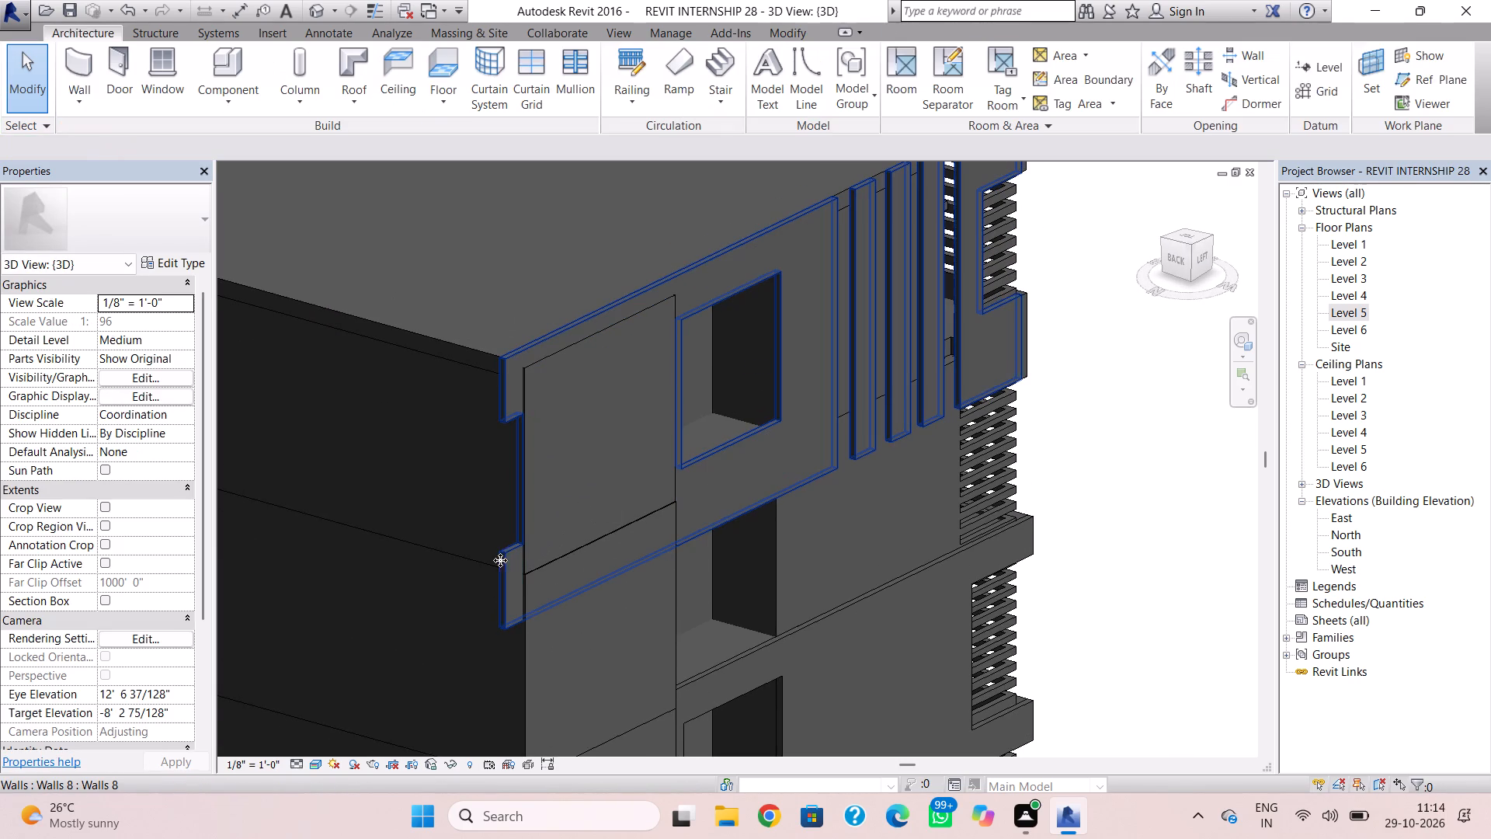
click(502, 559)
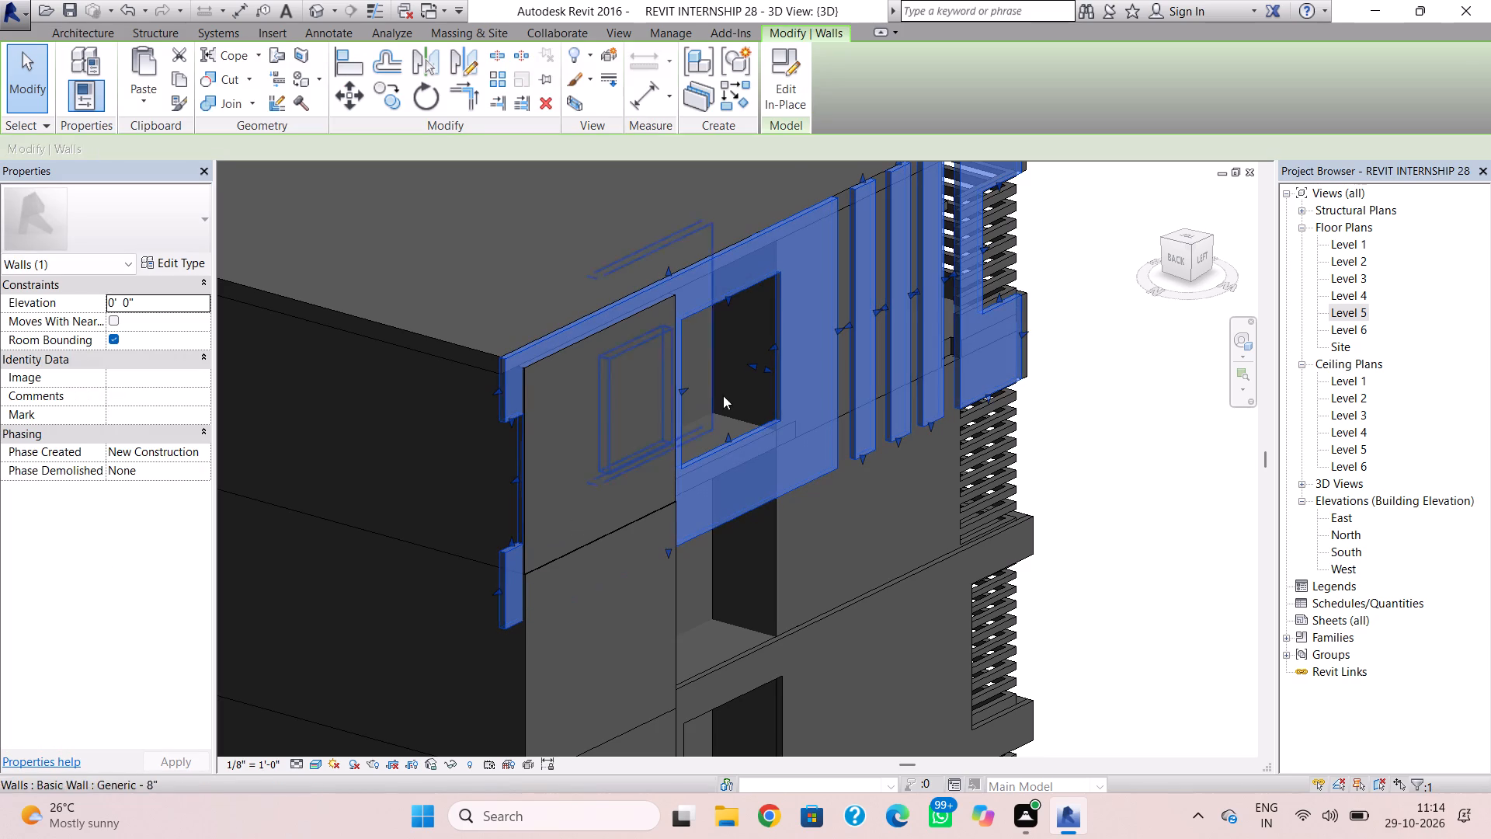
click(775, 374)
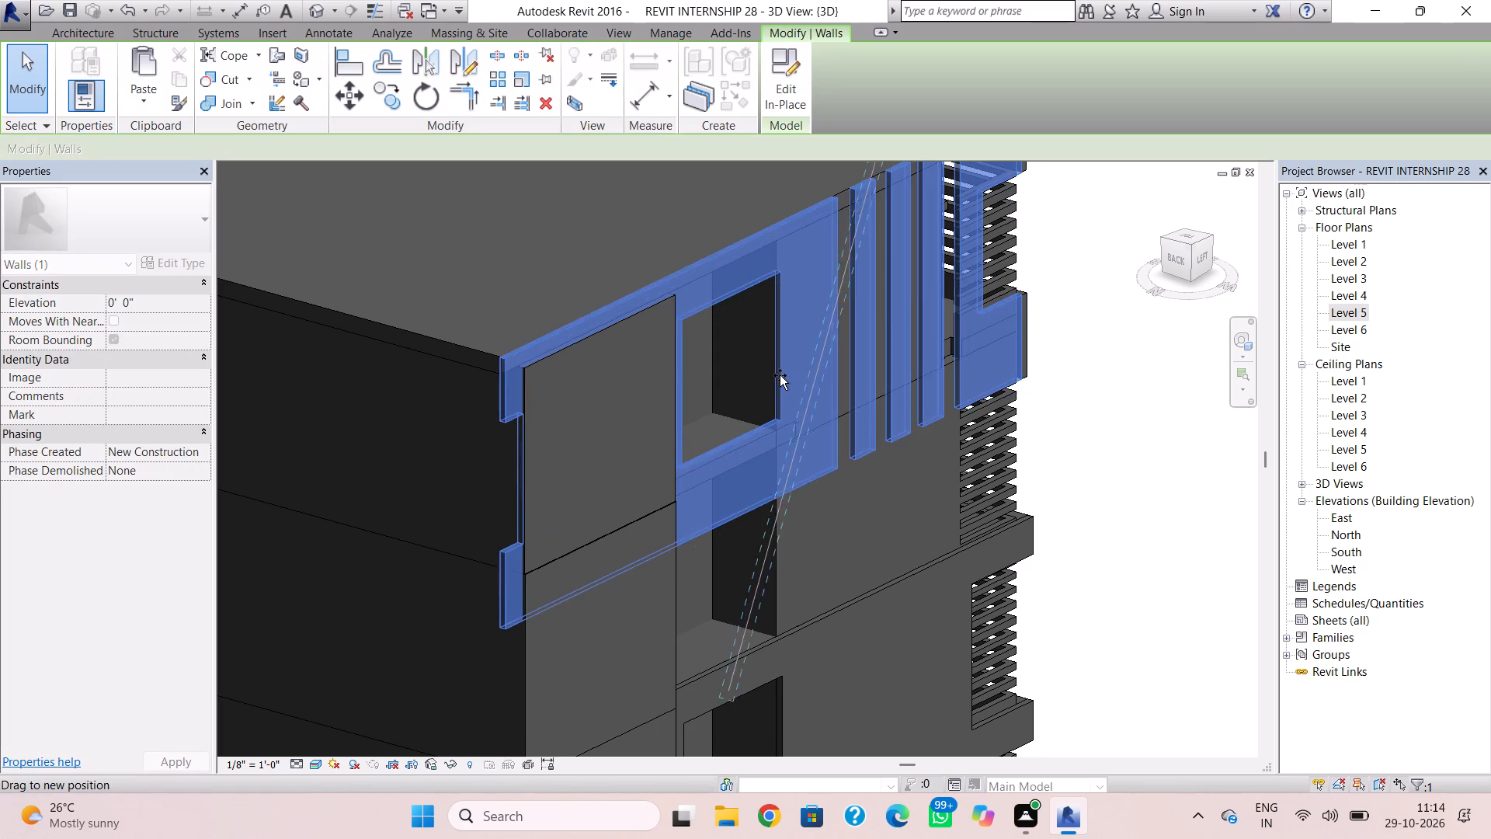
key(Escape)
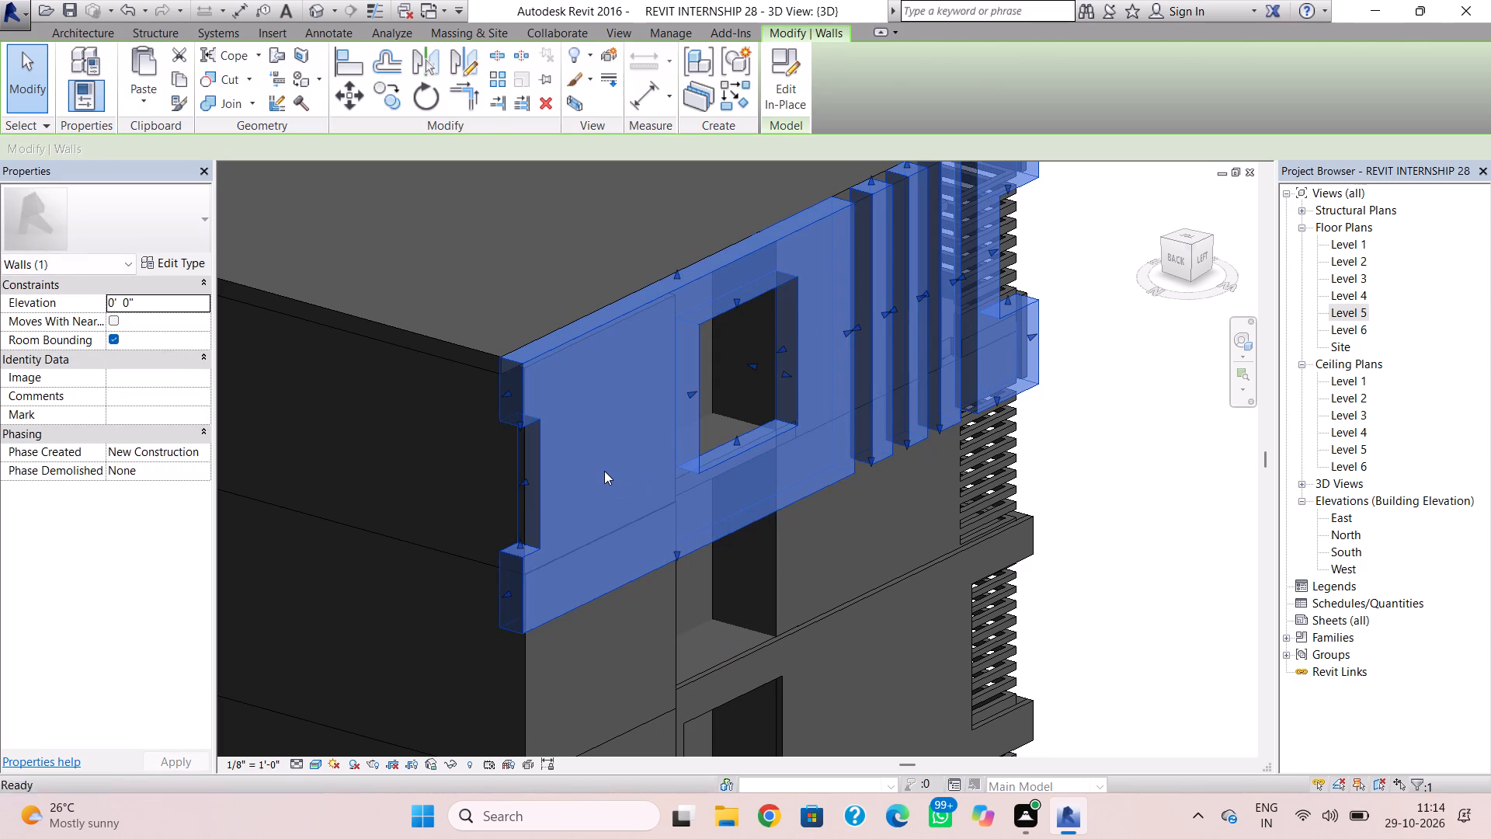
click(729, 455)
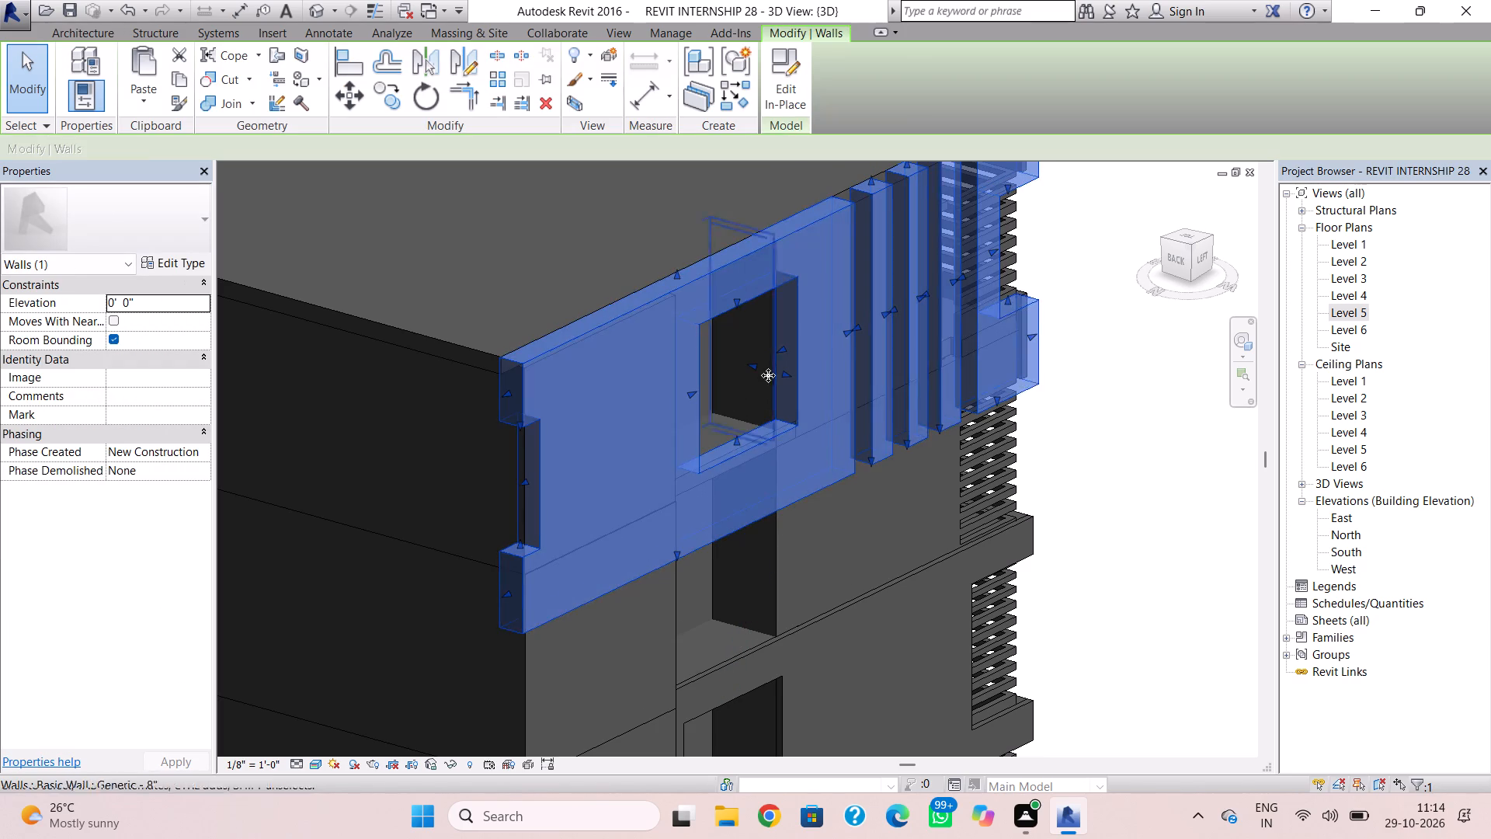
drag(784, 371, 766, 351)
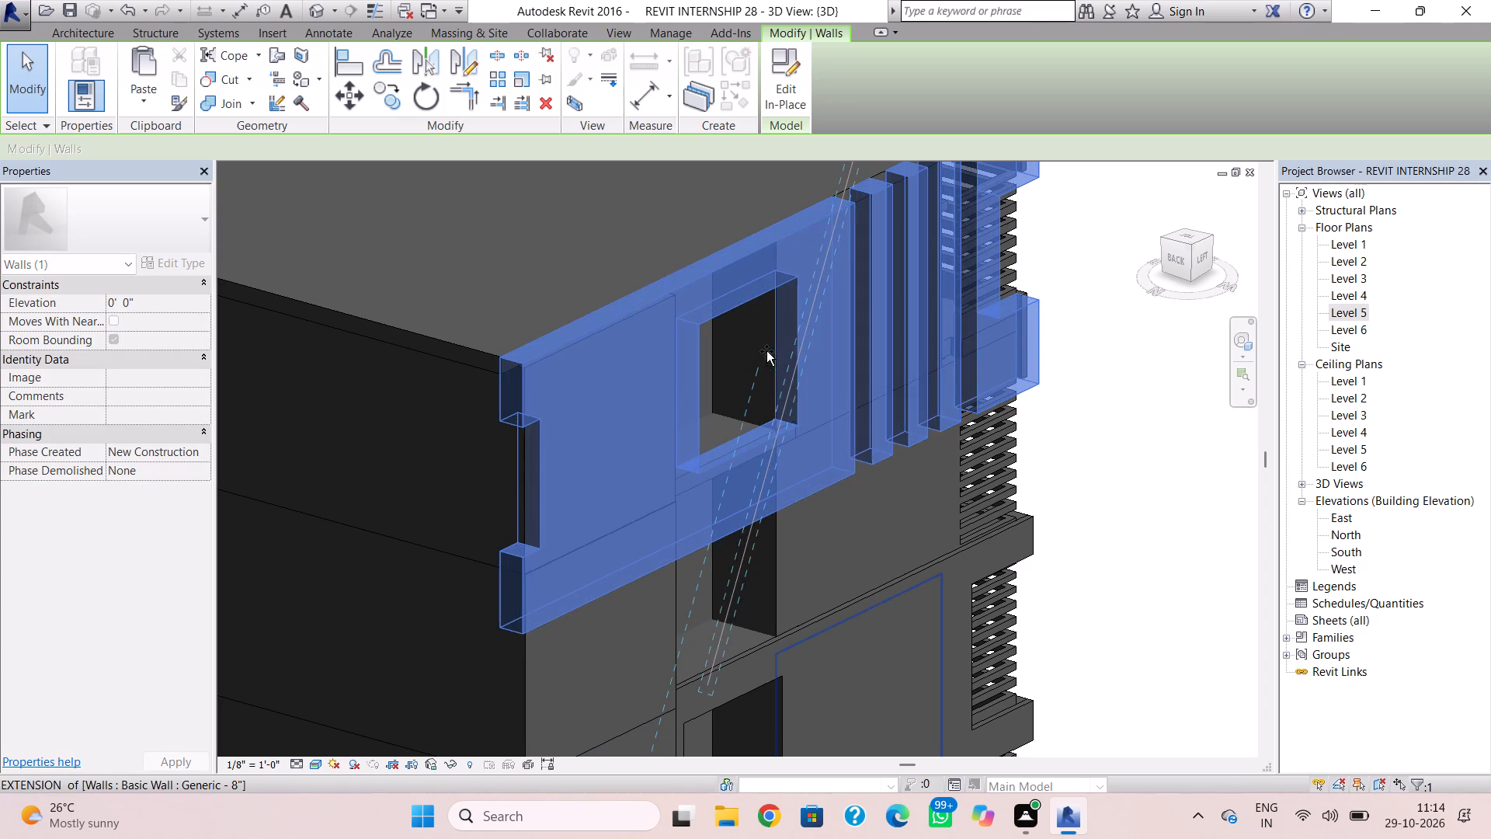
drag(766, 351, 777, 355)
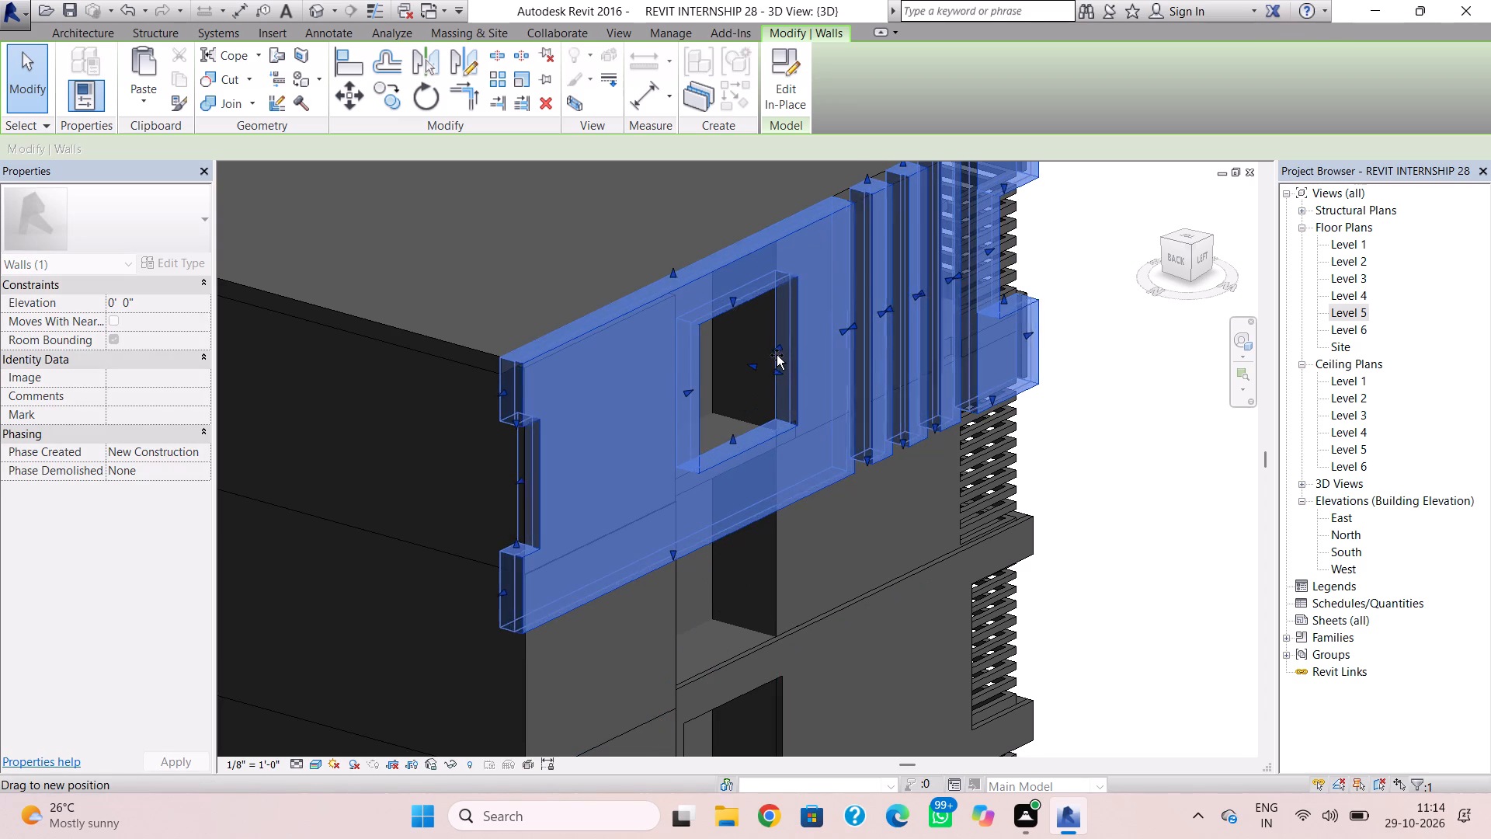
drag(777, 355, 776, 353)
click(835, 546)
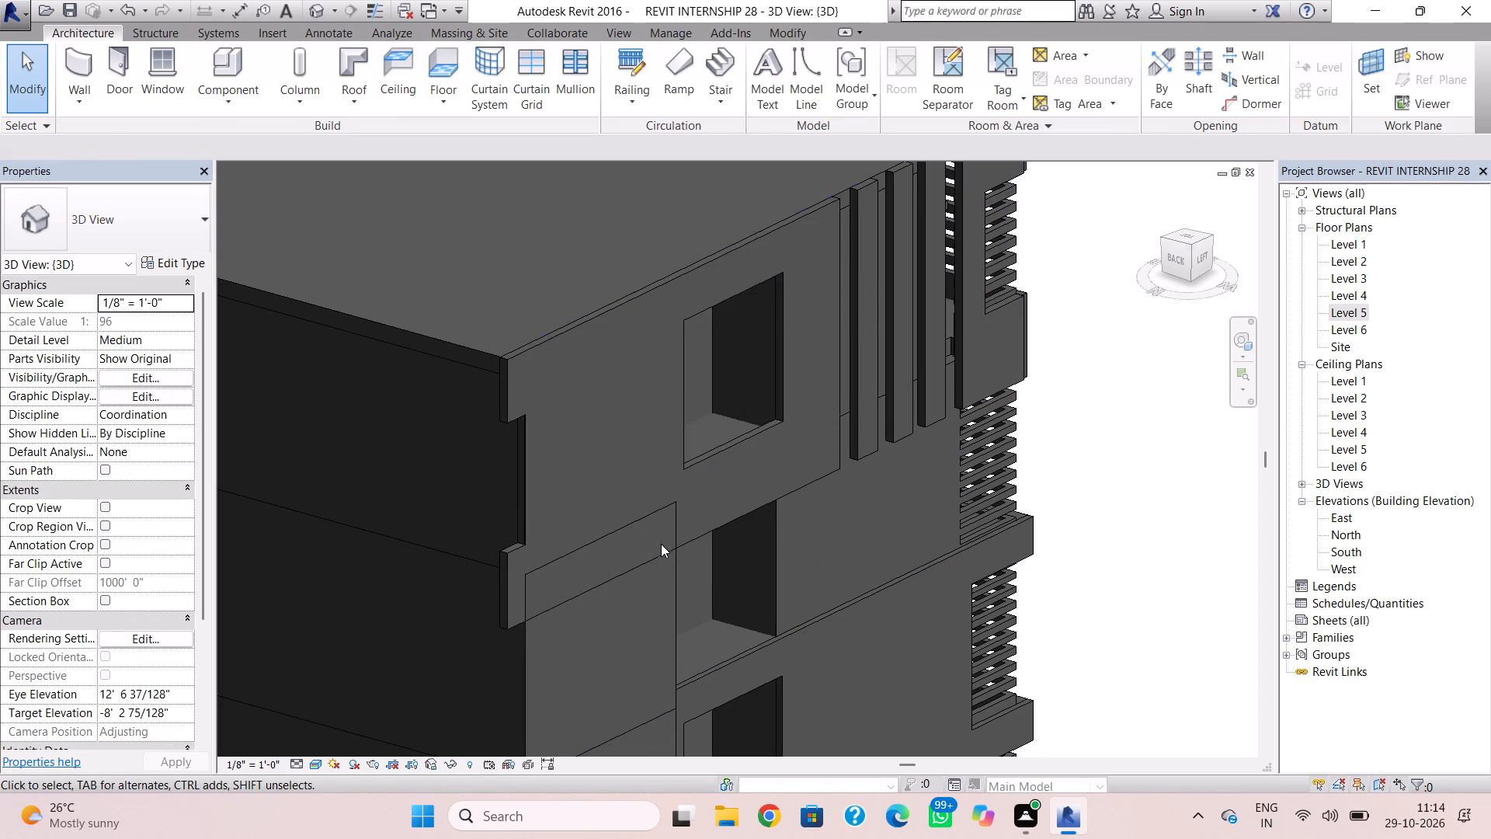
Lower the top of the Level 4 rear-left room's outer wall to the bottom edge of the top-floor facade wall.
shift+right_drag(721, 597, 673, 517)
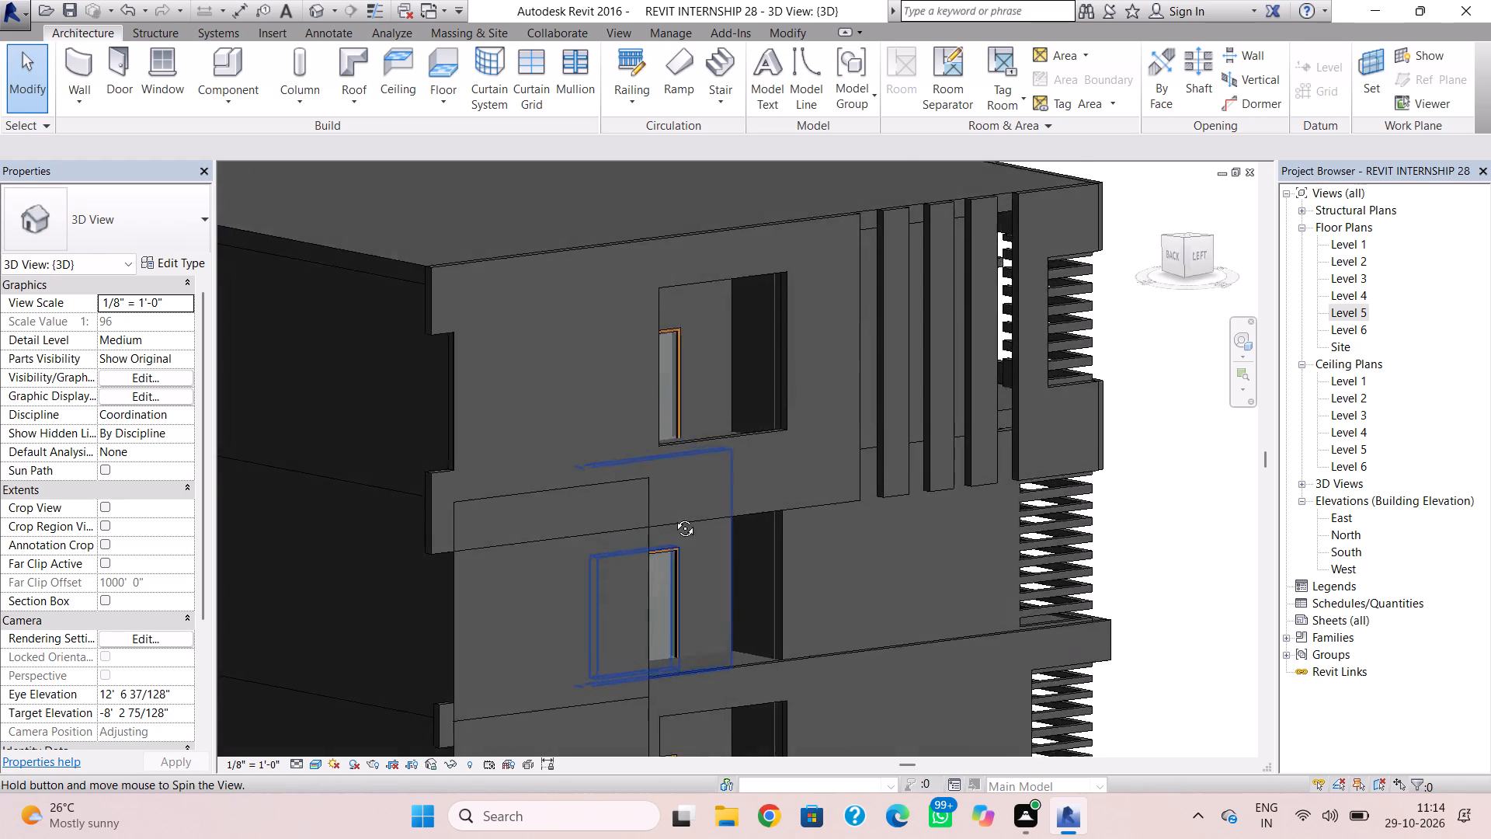
shift+right_drag(673, 517, 660, 479)
shift+right_drag(714, 552, 690, 564)
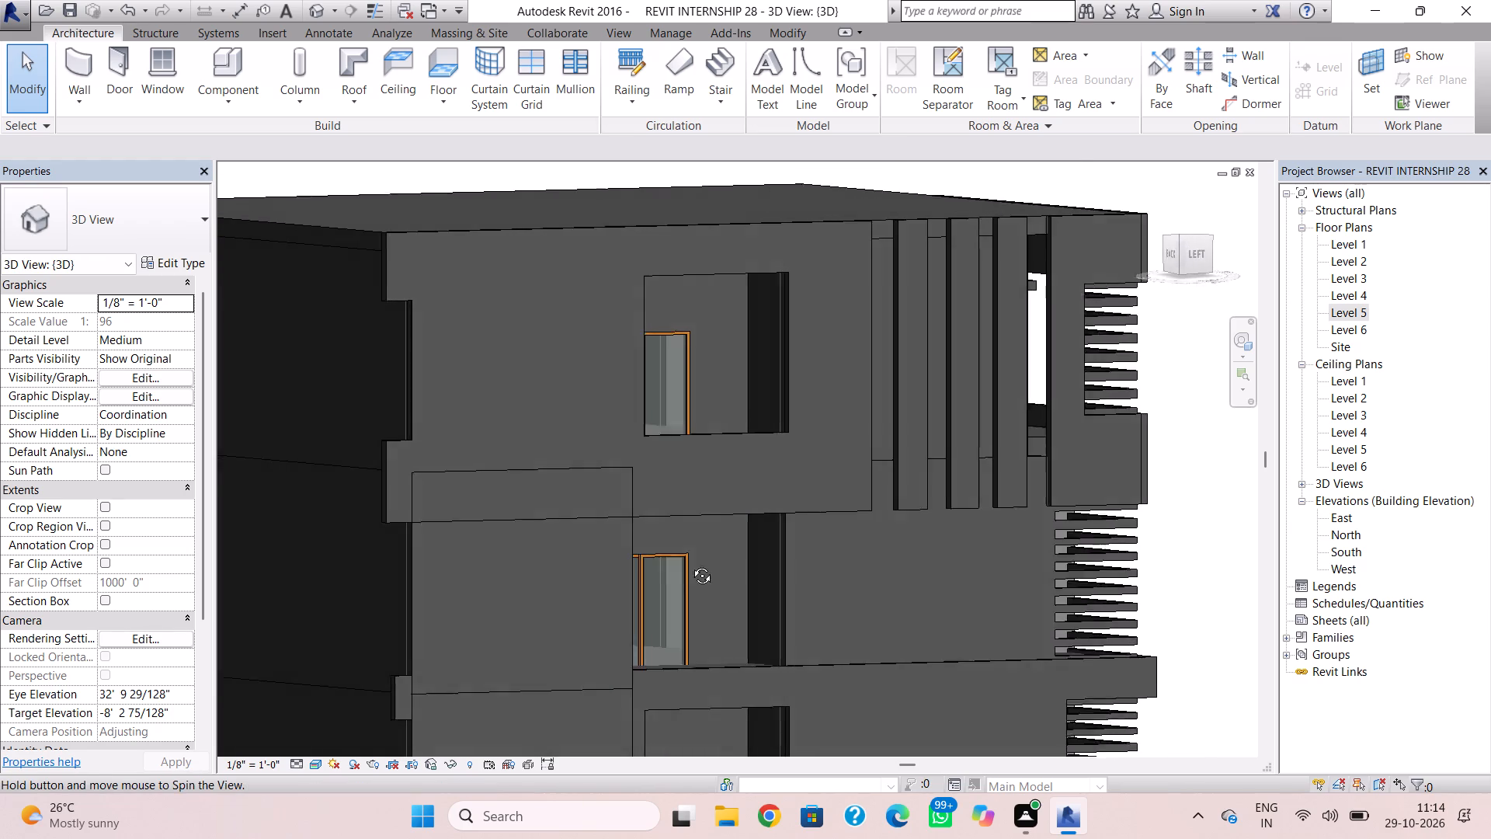
shift+right_drag(690, 564, 645, 575)
scroll(645, 575, down, 1)
middle_drag(645, 575, 663, 500)
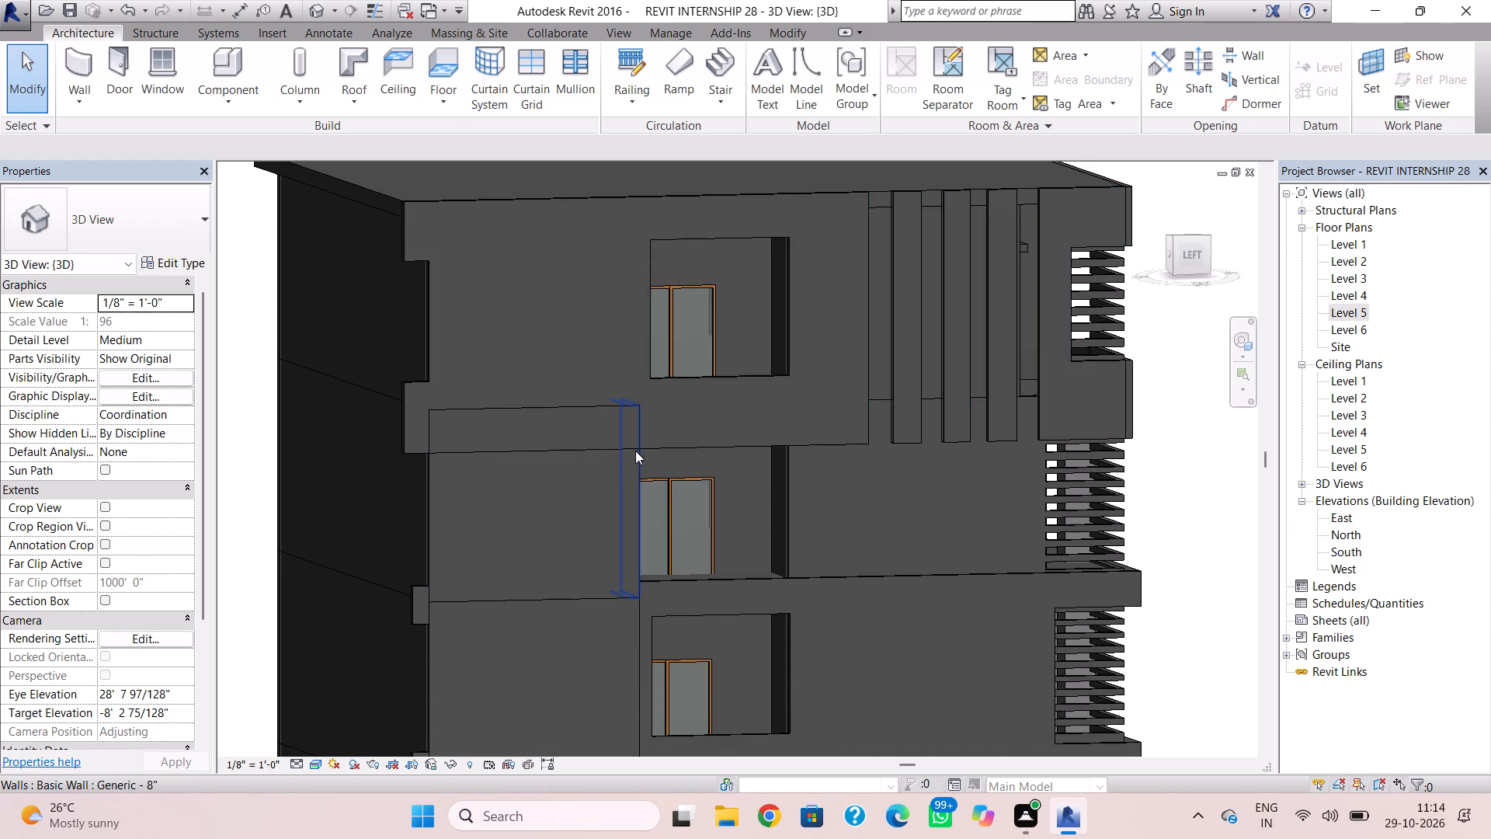
click(638, 451)
click(554, 401)
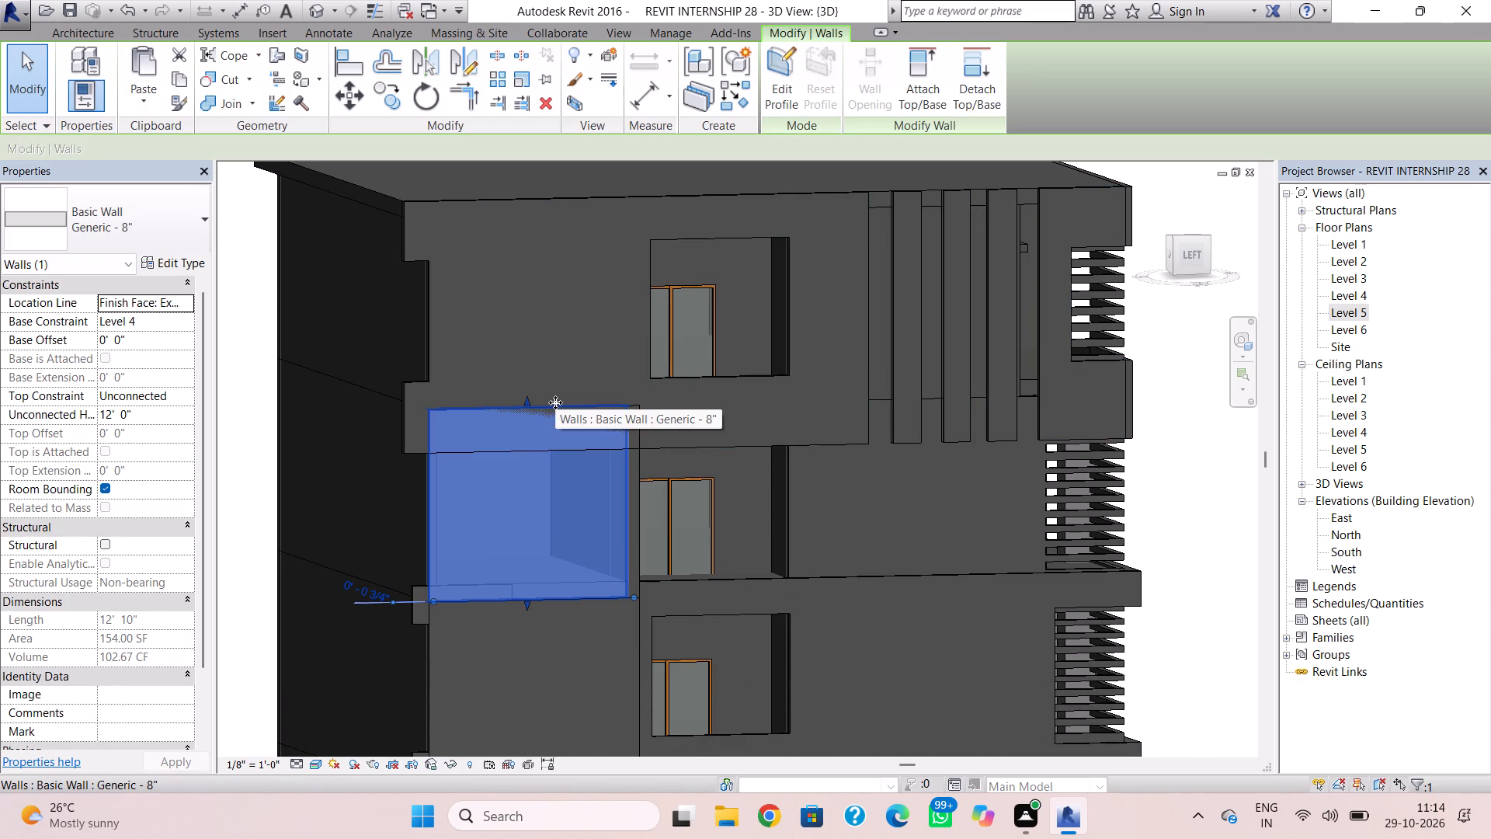
drag(526, 399, 535, 448)
click(360, 522)
Lower the top of the short Level 4 return wall beside the sliding door to the top-floor facade wall's bottom edge.
click(638, 423)
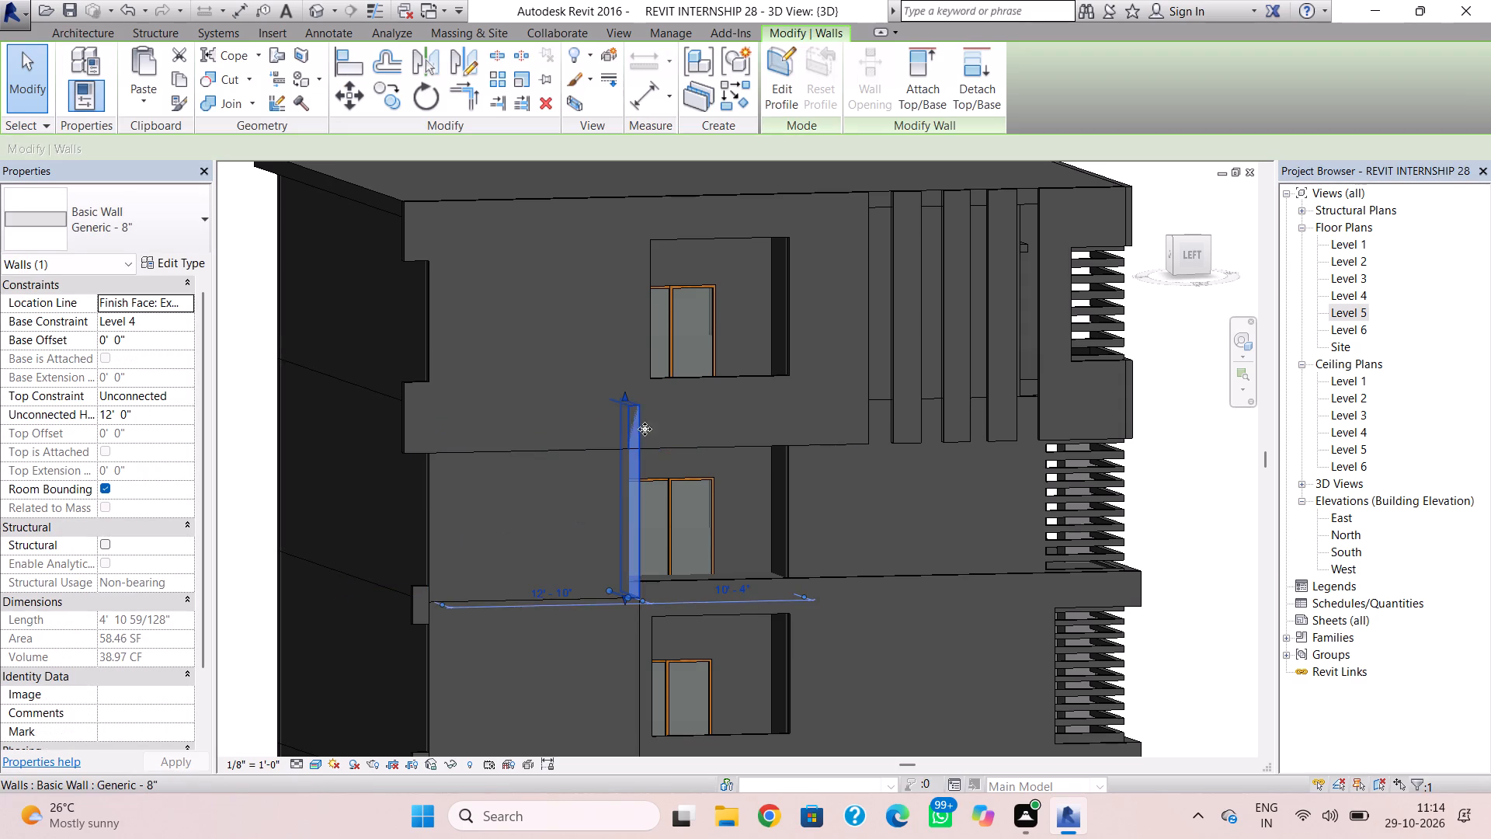
drag(623, 395, 622, 444)
key(Escape)
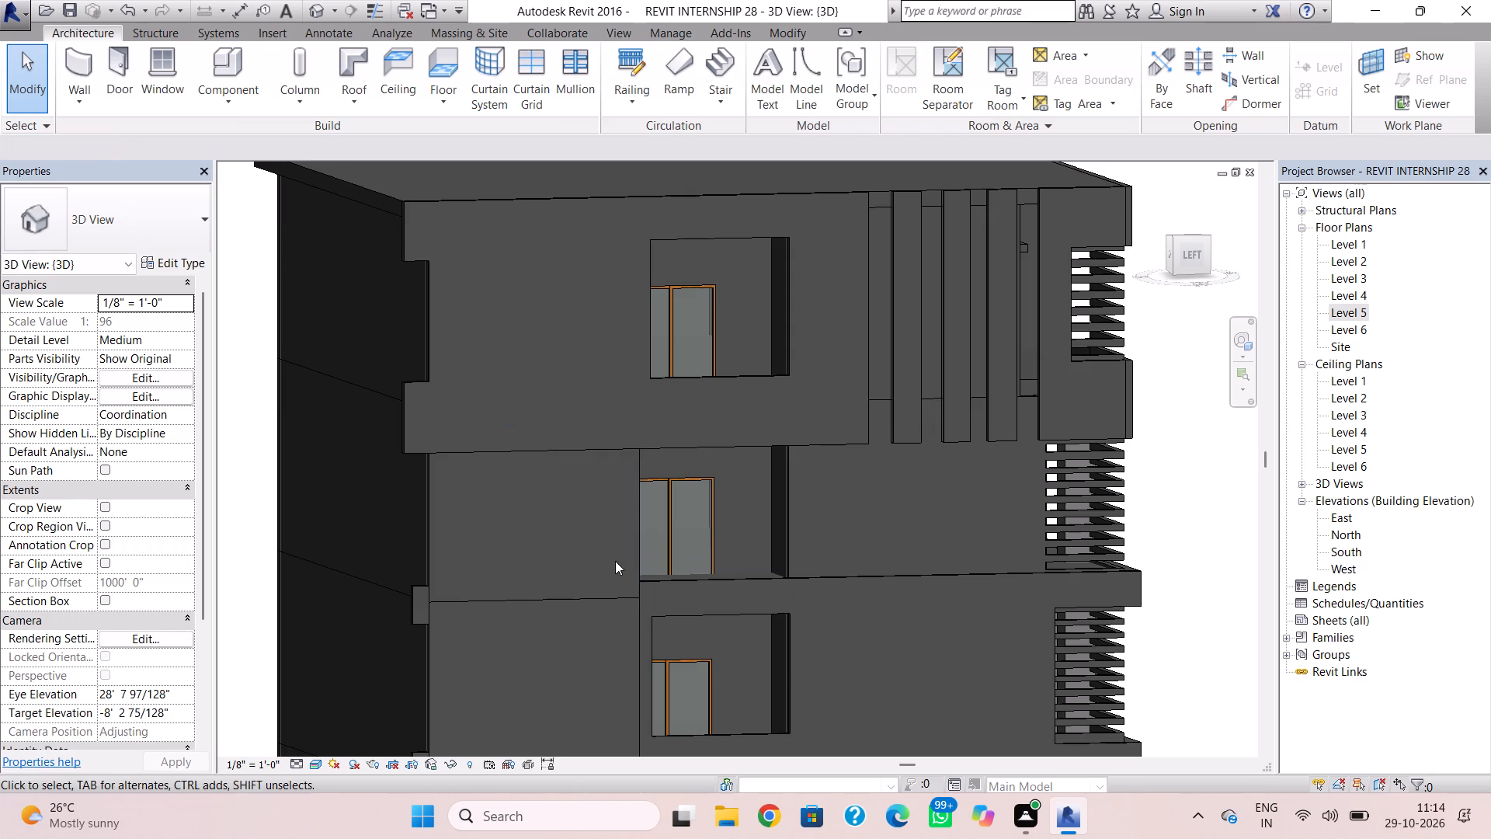
Stretch the rear C-shaped section of the Level 3 in-place left facade wall outward past the rear-left room's outer wall.
scroll(615, 564, down, 1)
middle_drag(617, 565, 628, 458)
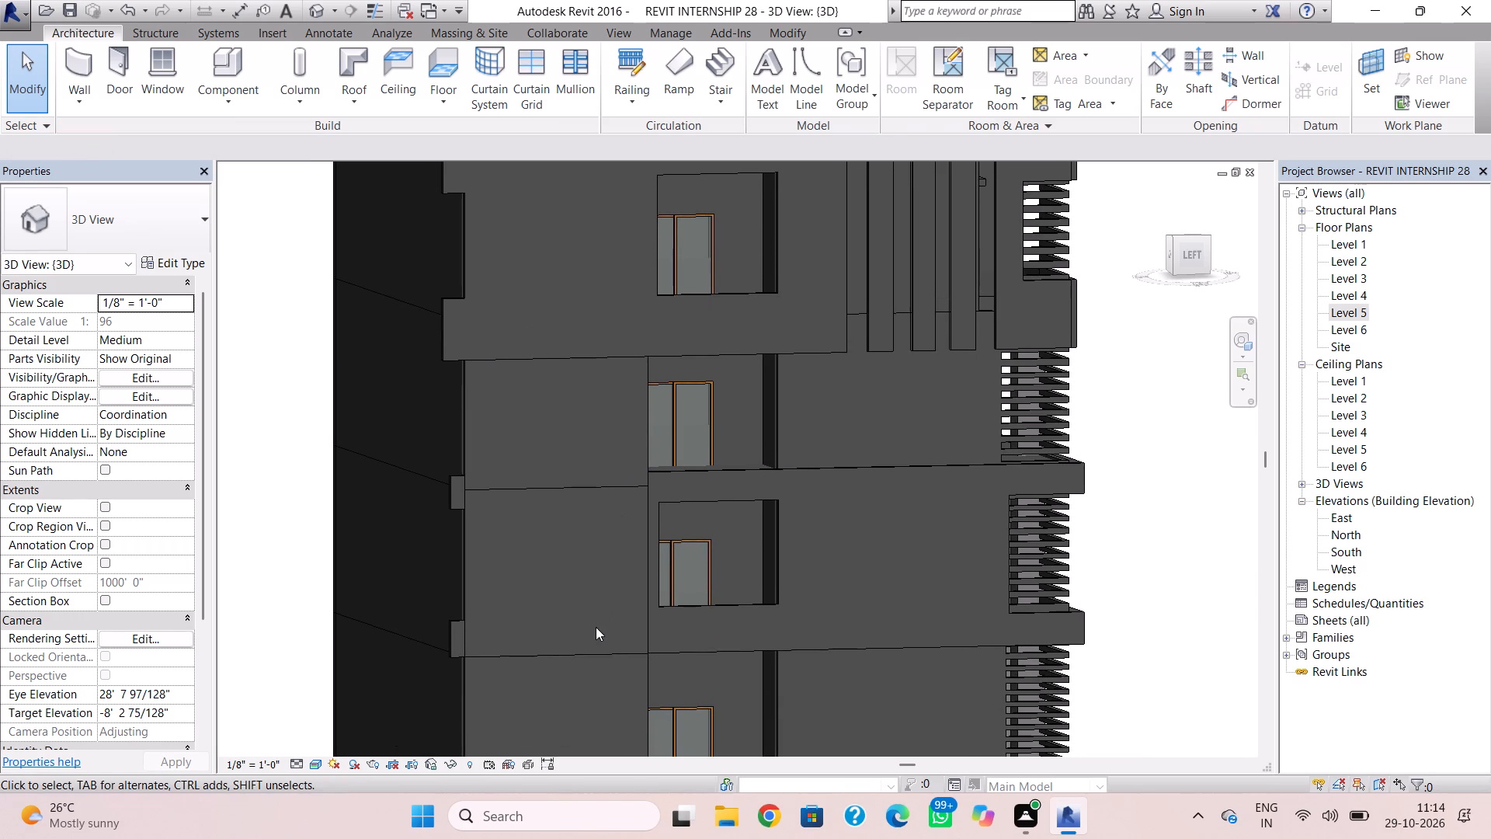
click(457, 623)
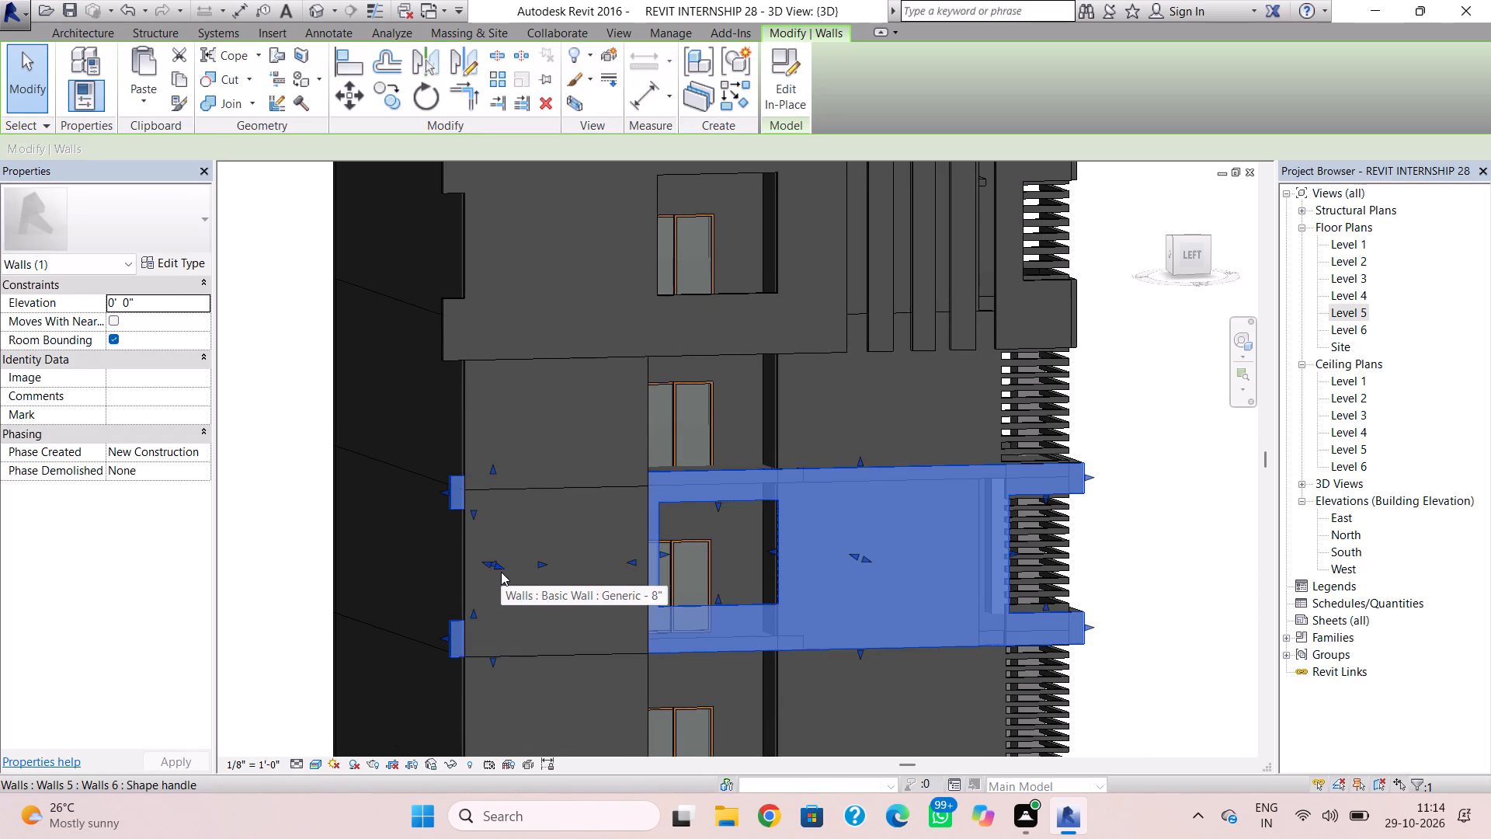
shift+right_drag(501, 572, 533, 602)
click(514, 581)
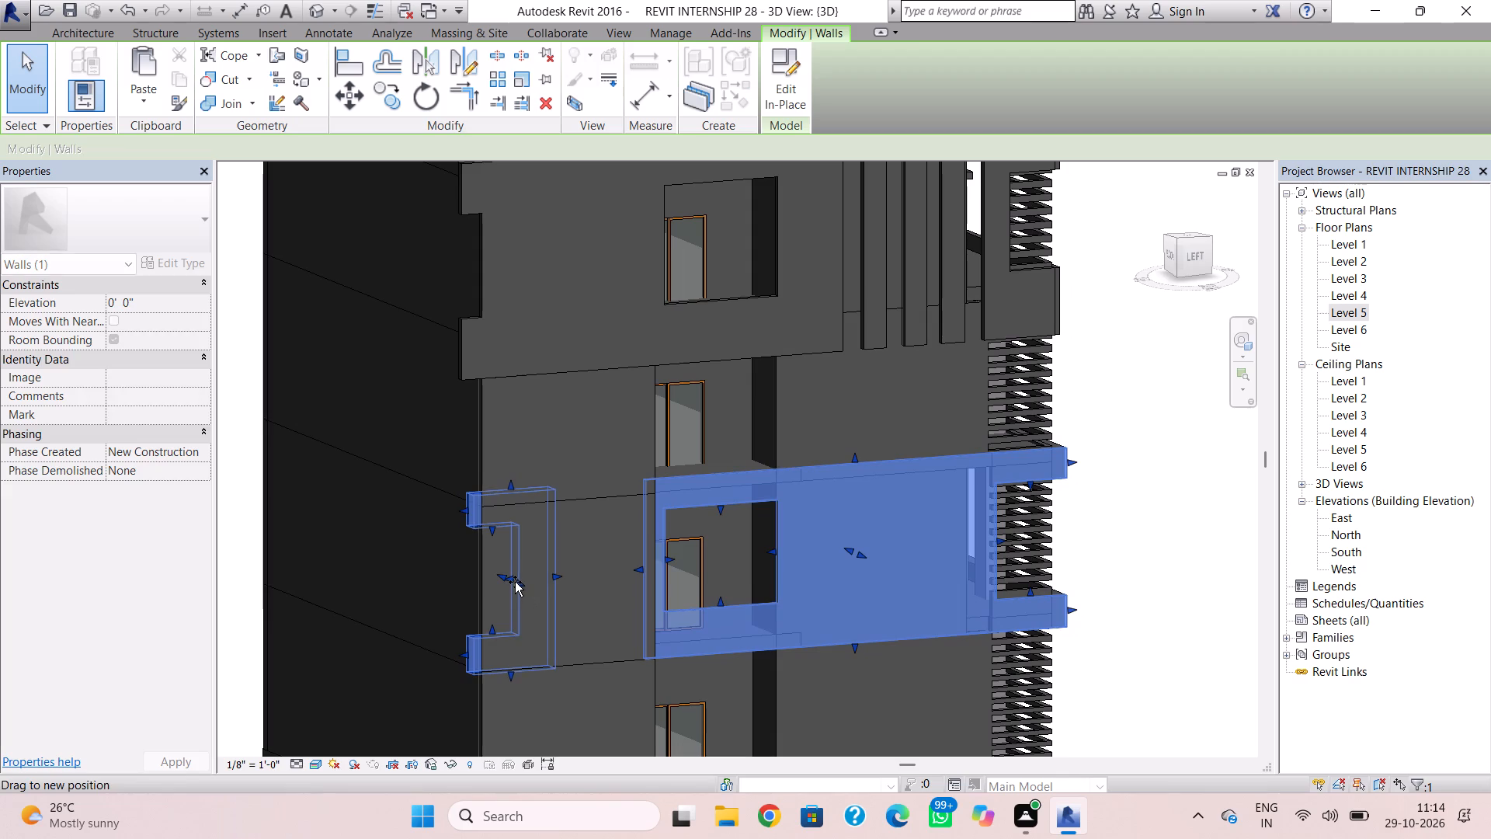
click(591, 580)
scroll(561, 598, up, 2)
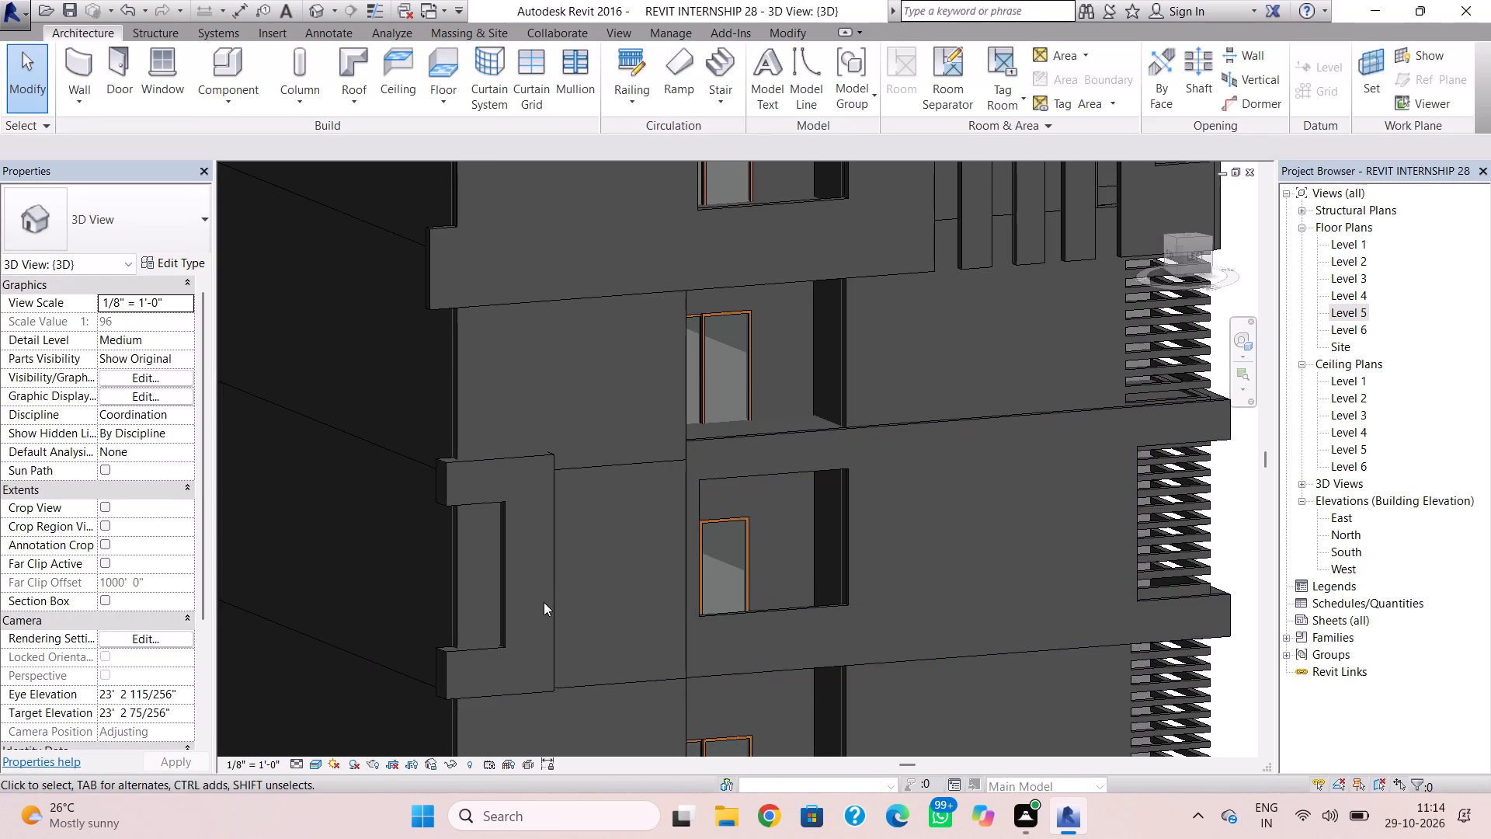
shift+right_drag(544, 602, 616, 643)
click(596, 634)
scroll(610, 630, up, 1)
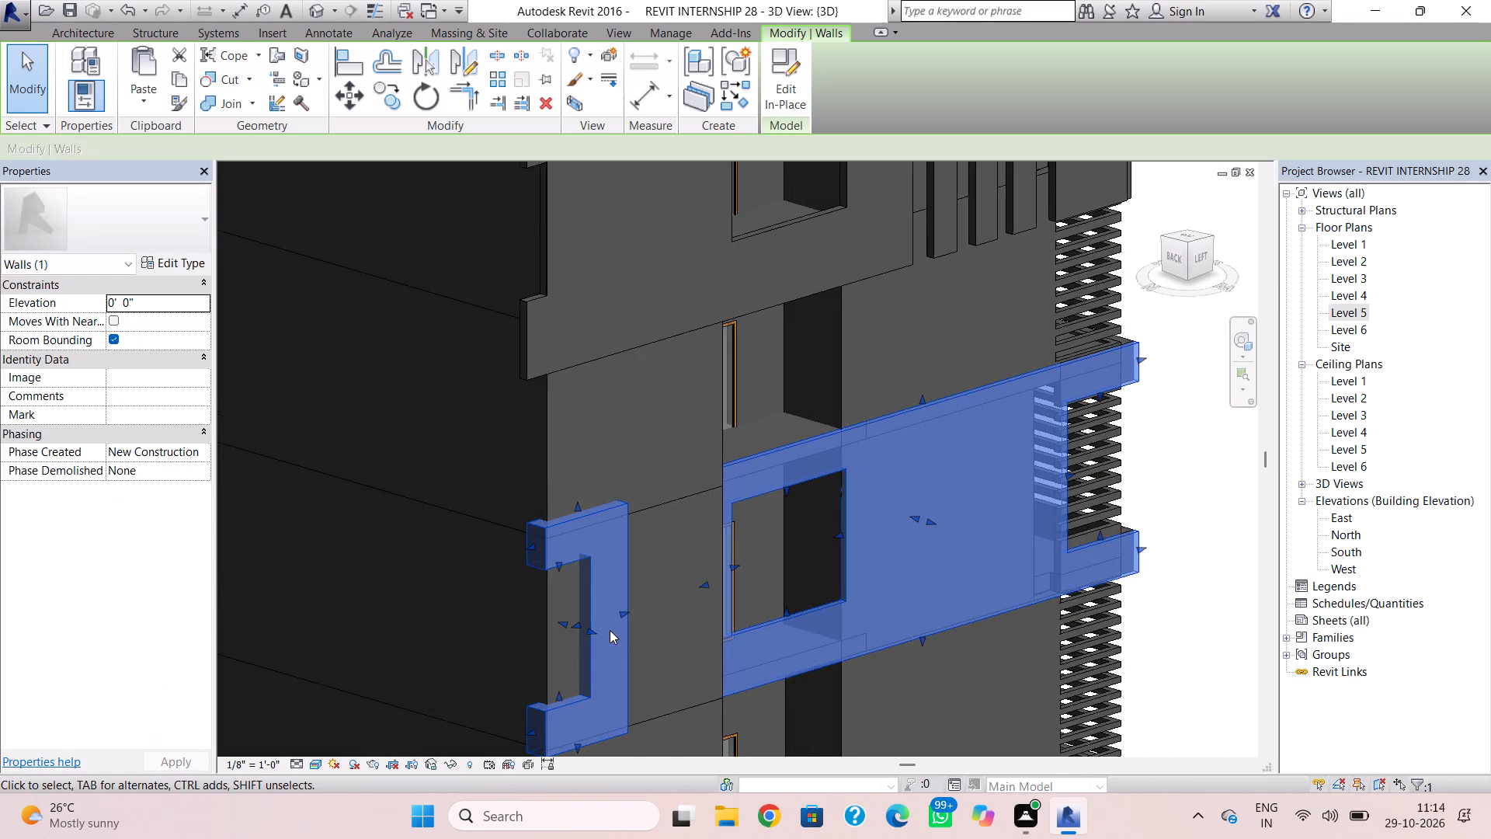
scroll(610, 630, up, 1)
drag(582, 629, 571, 621)
click(574, 625)
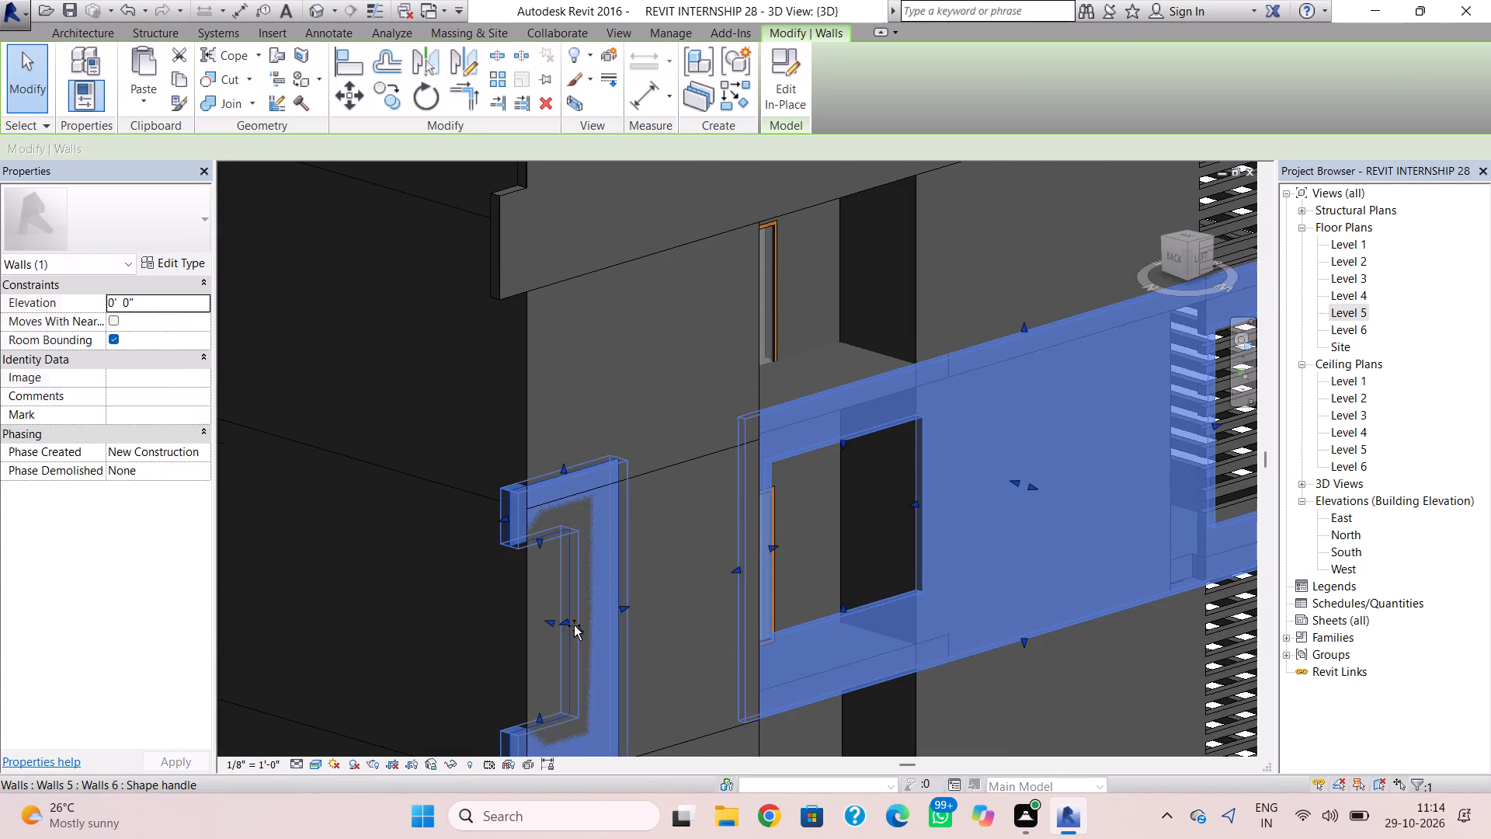
click(659, 612)
scroll(731, 581, down, 2)
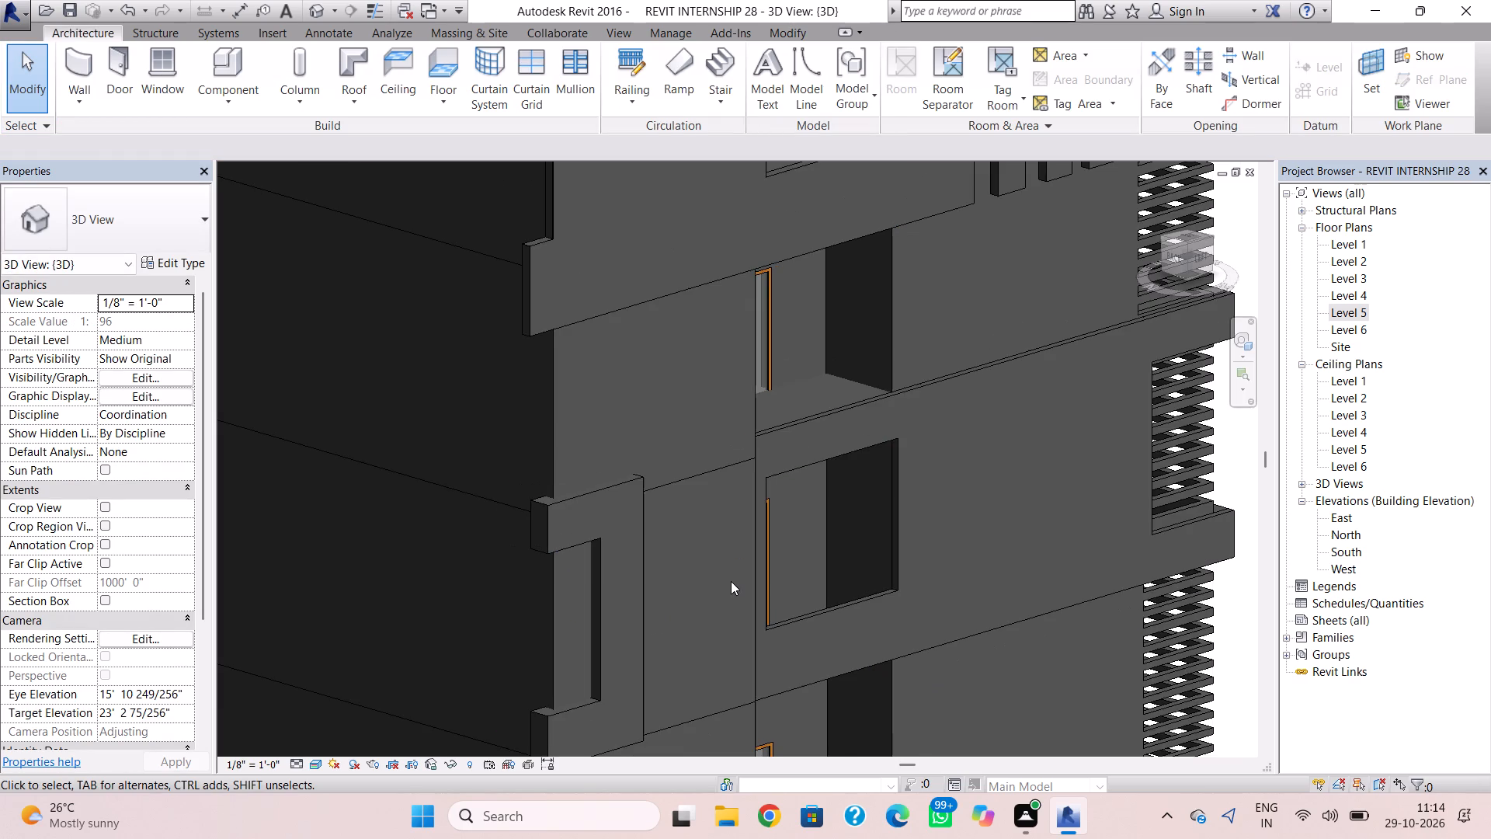
Stretch the front section of the Level 3 in-place left facade wall, around the balcony opening, outward beyond the adjoining room wall.
click(801, 626)
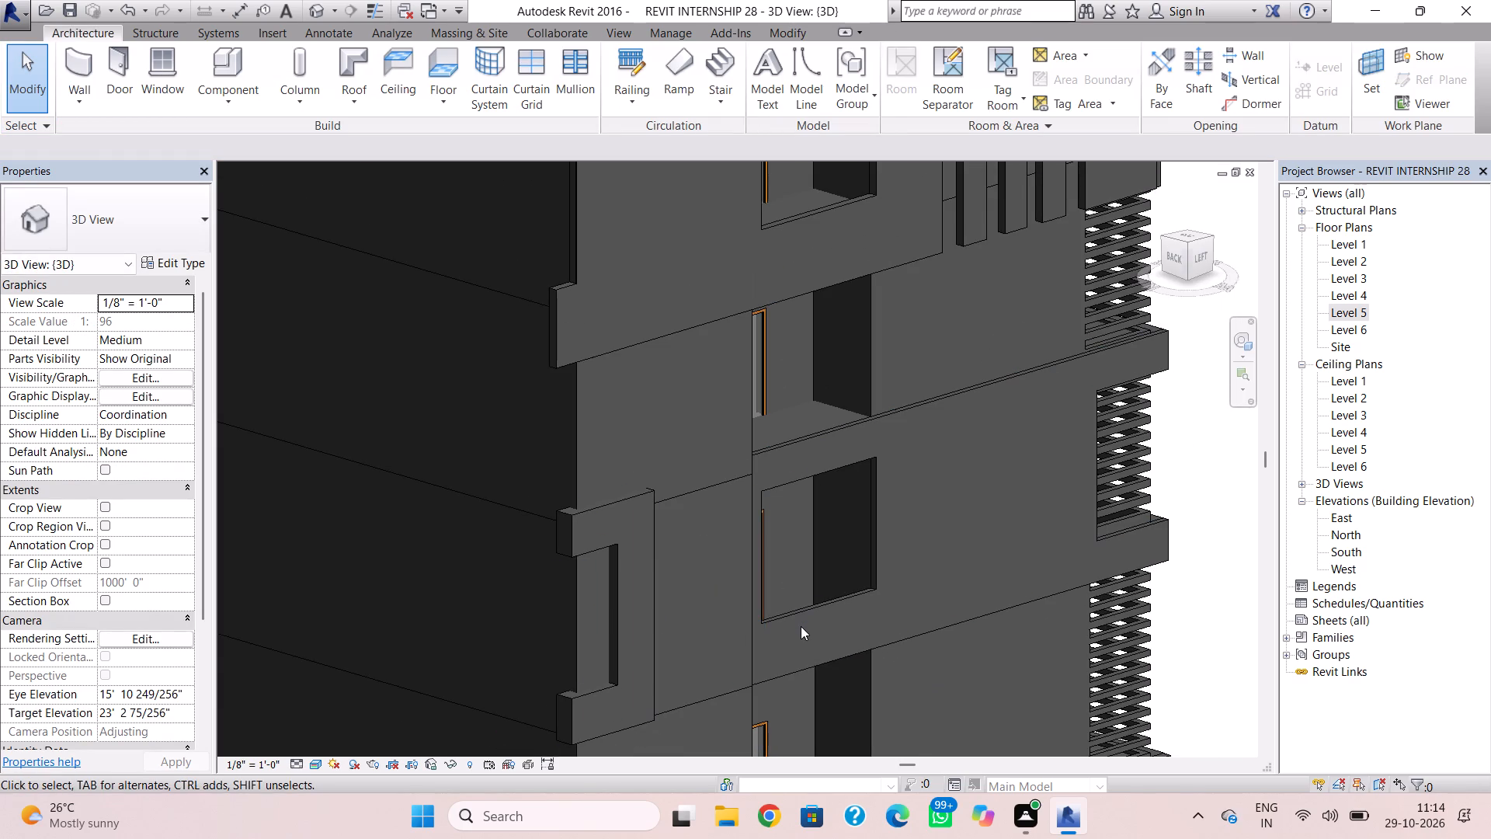
click(801, 614)
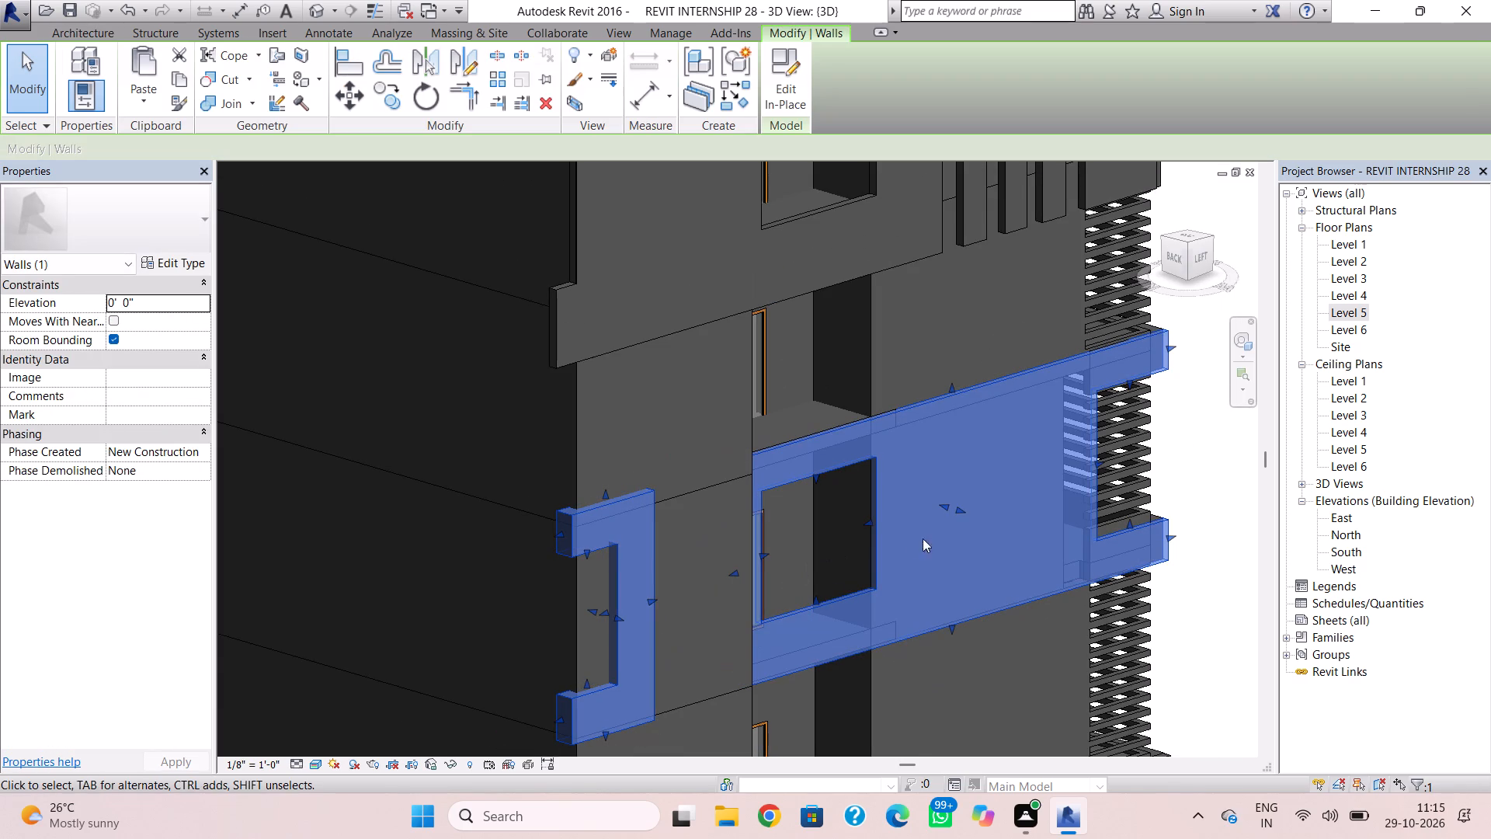
click(964, 507)
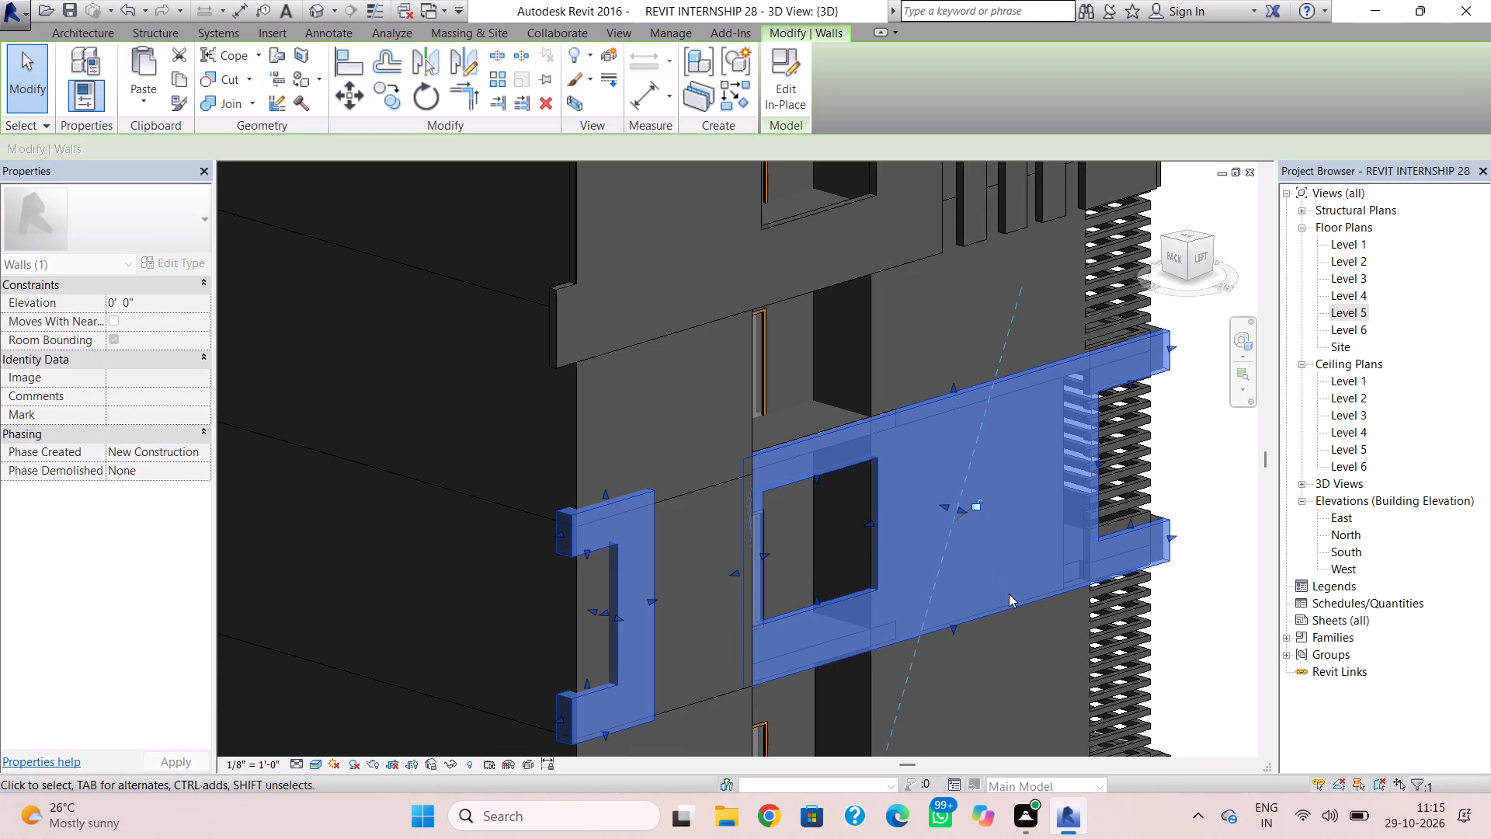
click(962, 507)
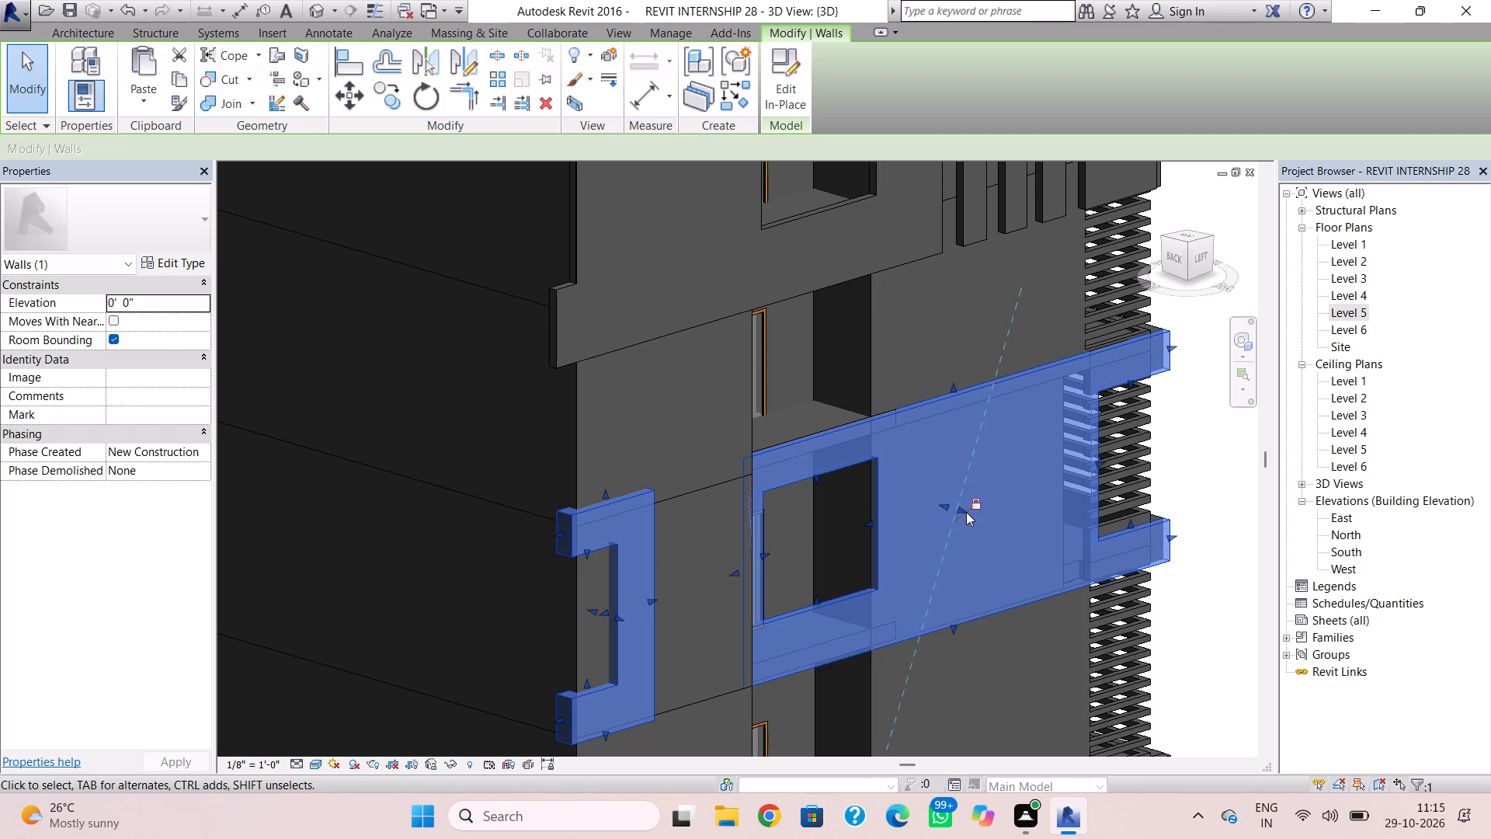
click(971, 505)
click(962, 509)
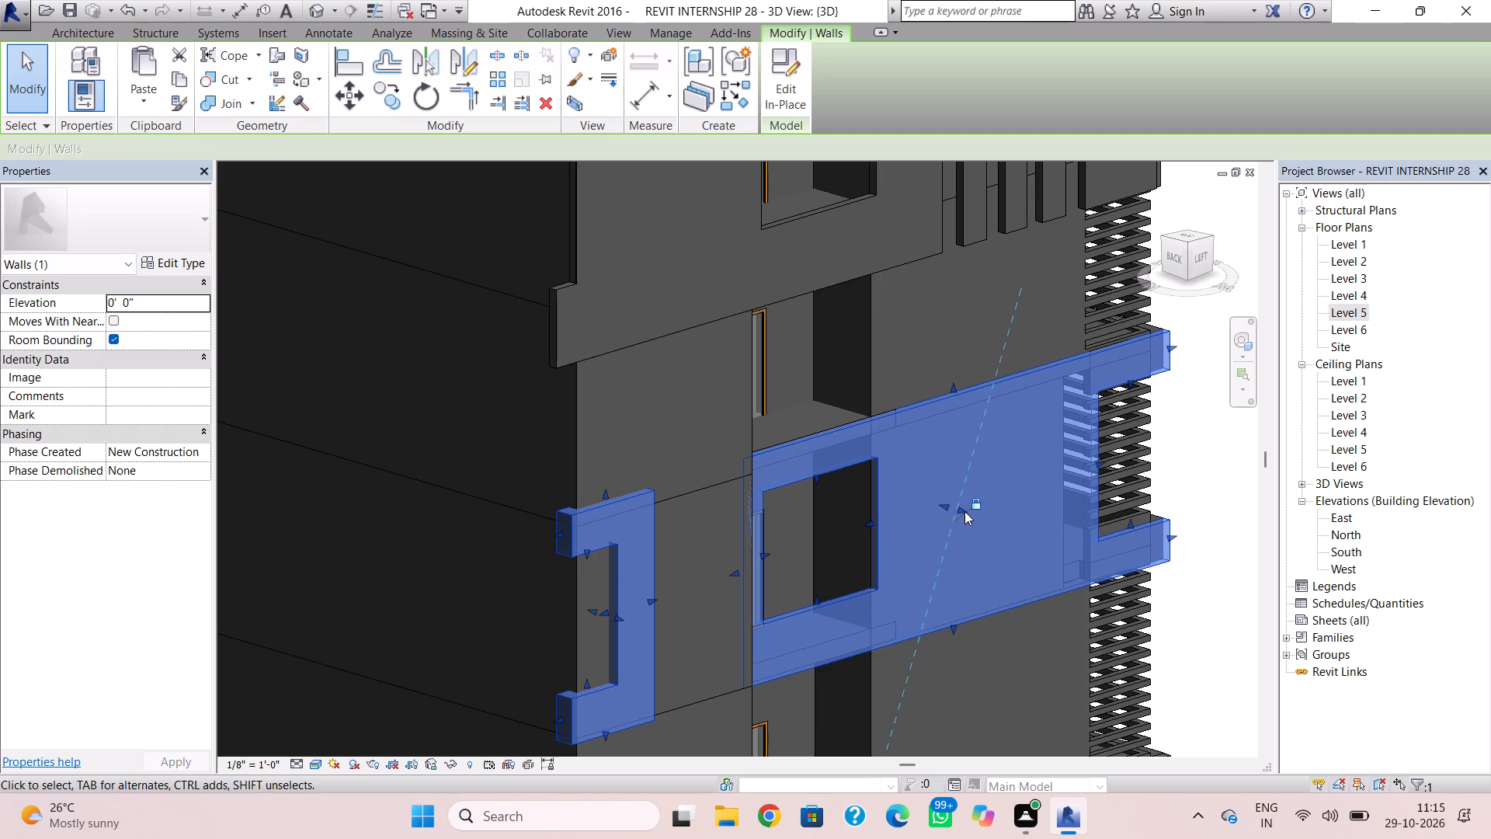
click(961, 513)
click(967, 569)
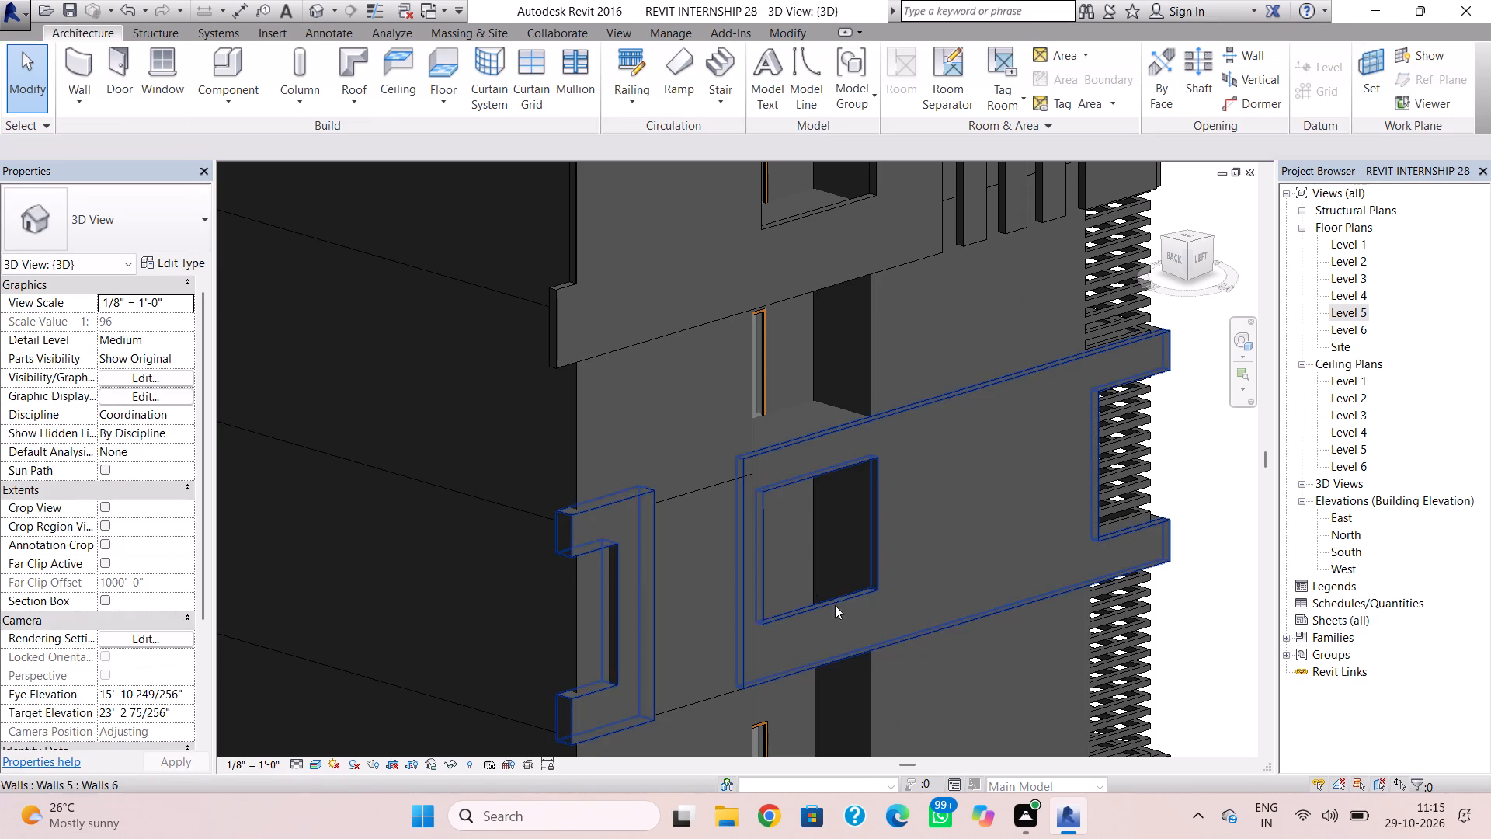
click(768, 671)
click(785, 676)
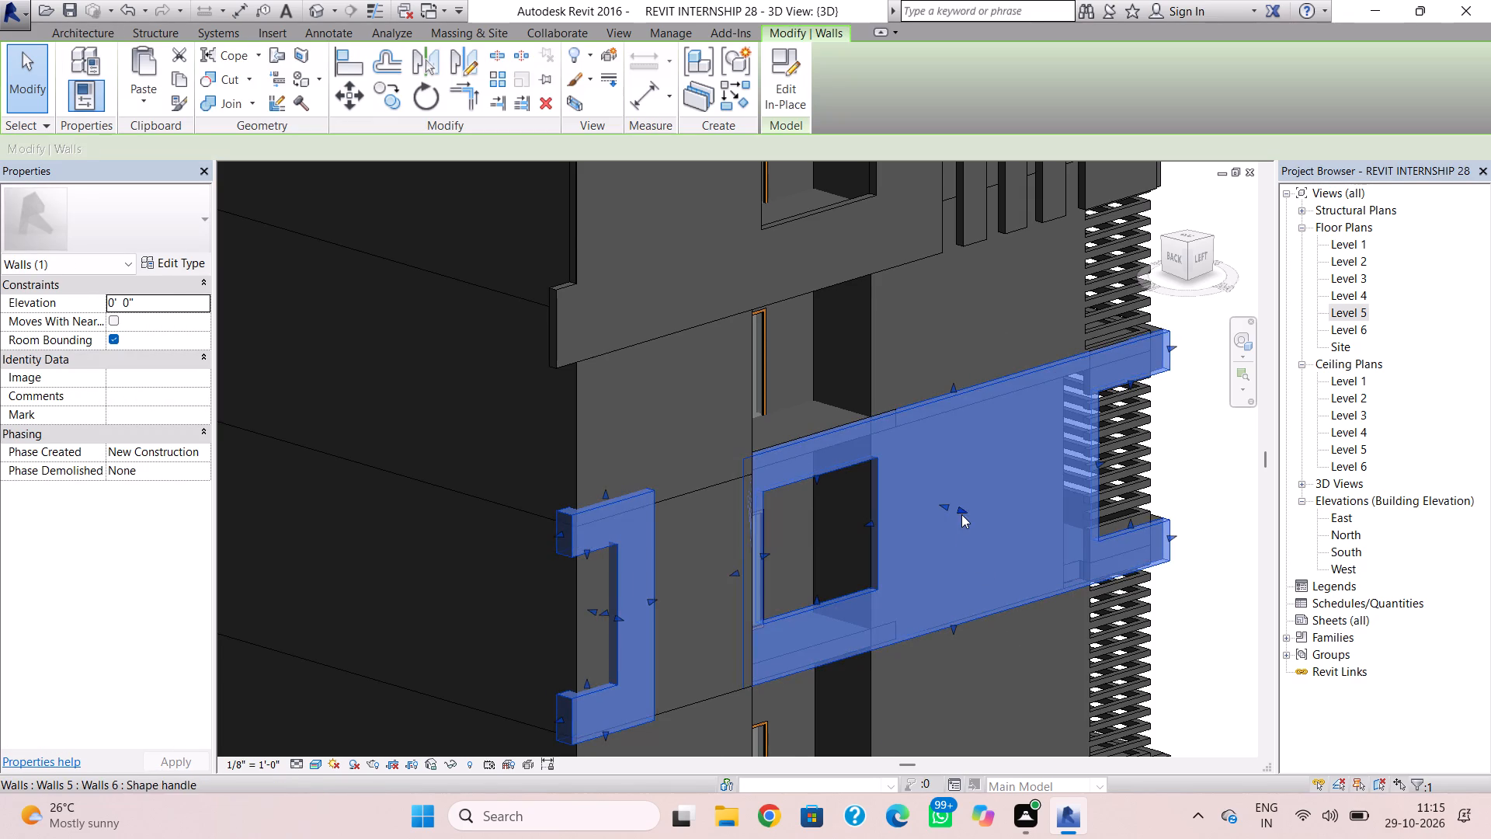
scroll(961, 514, up, 3)
click(961, 509)
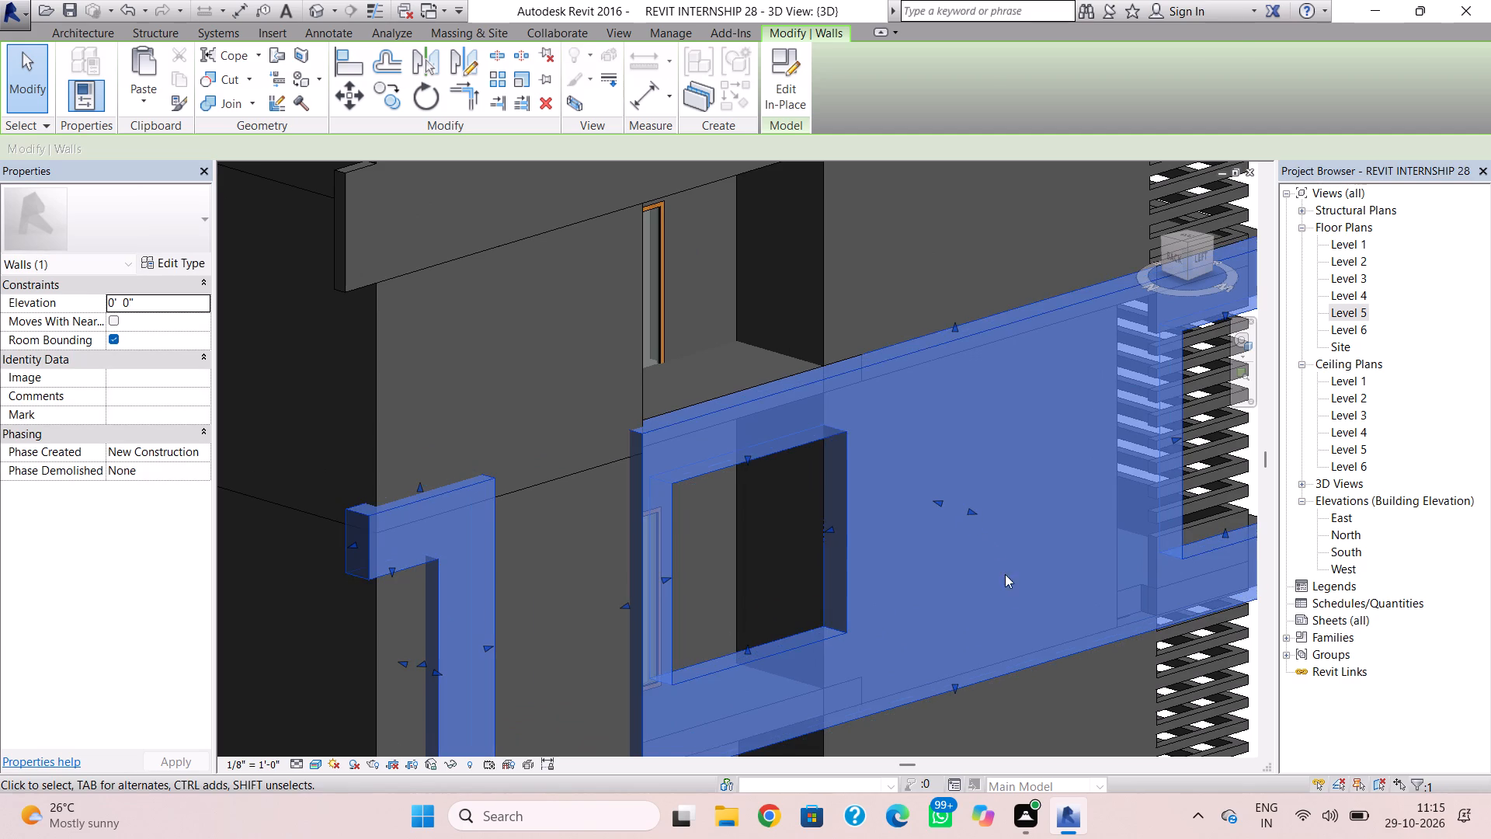
click(1021, 621)
scroll(981, 570, down, 6)
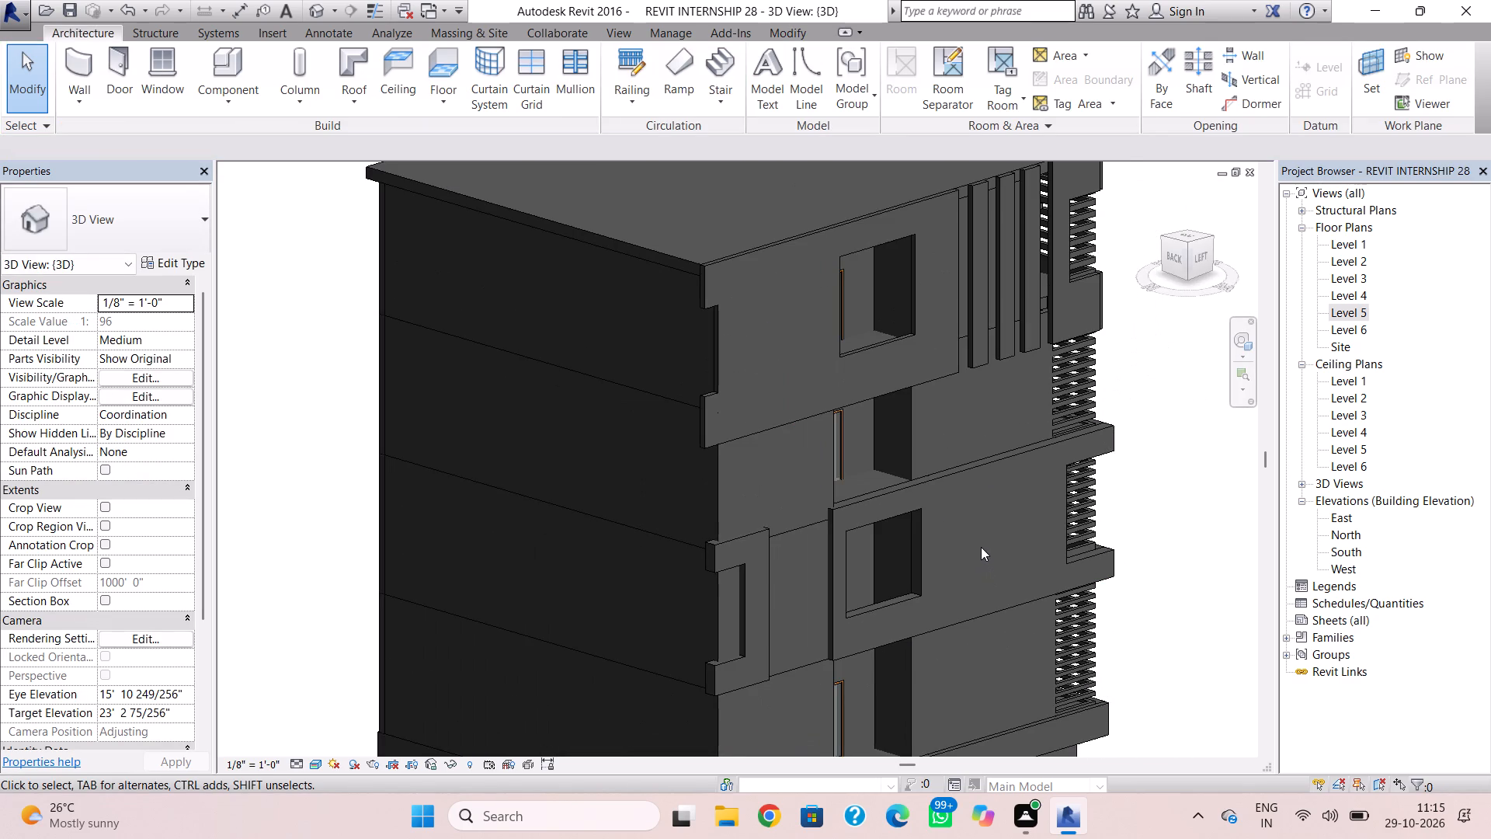
Widen the balcony opening in the Level 3 in-place front facade wall by moving its side edge toward the window.
shift+right_drag(964, 543, 694, 468)
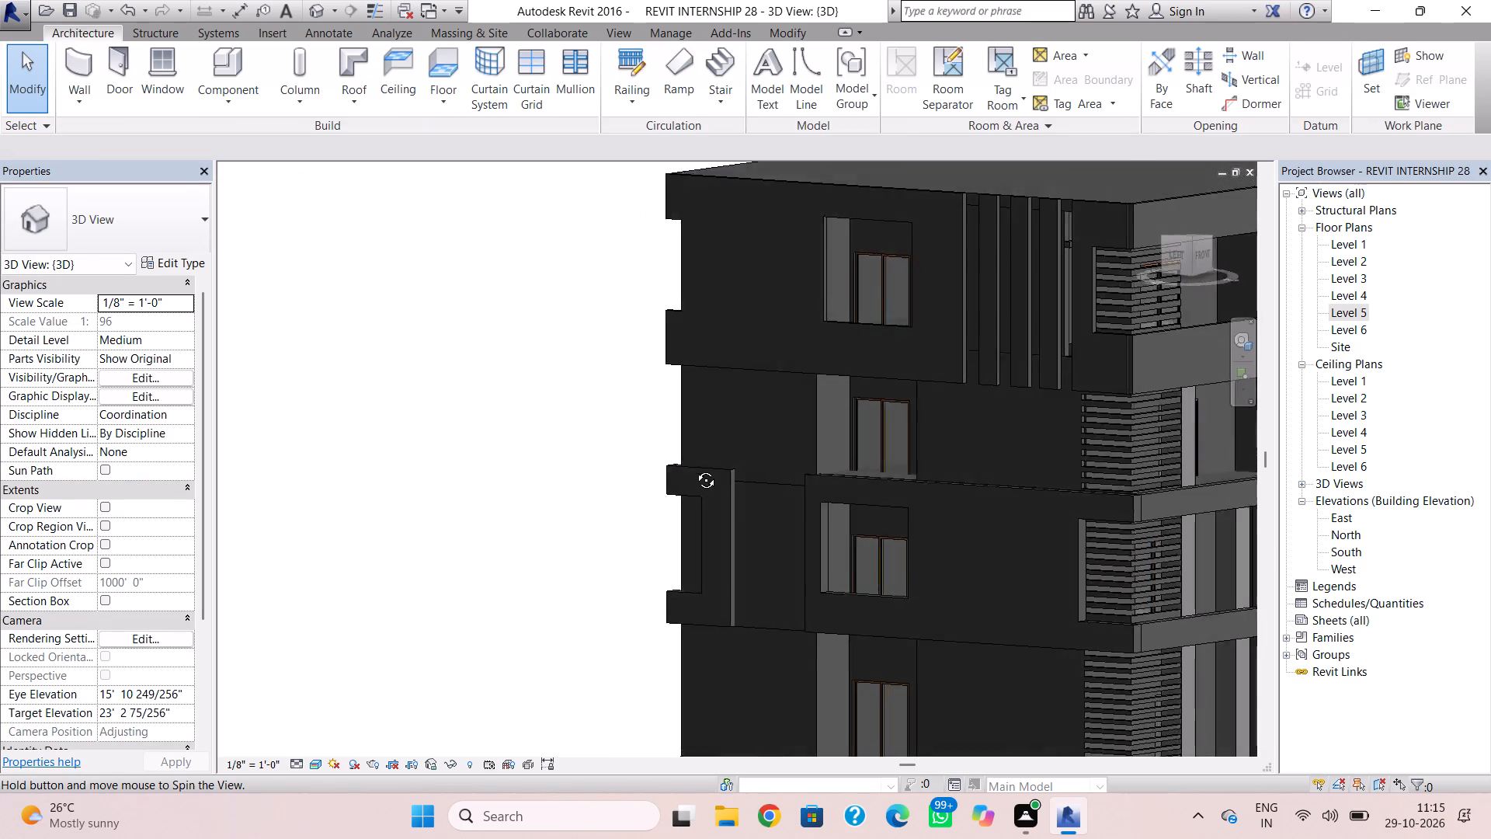
shift+right_drag(694, 468, 675, 431)
scroll(718, 439, down, 4)
shift+right_drag(878, 456, 795, 525)
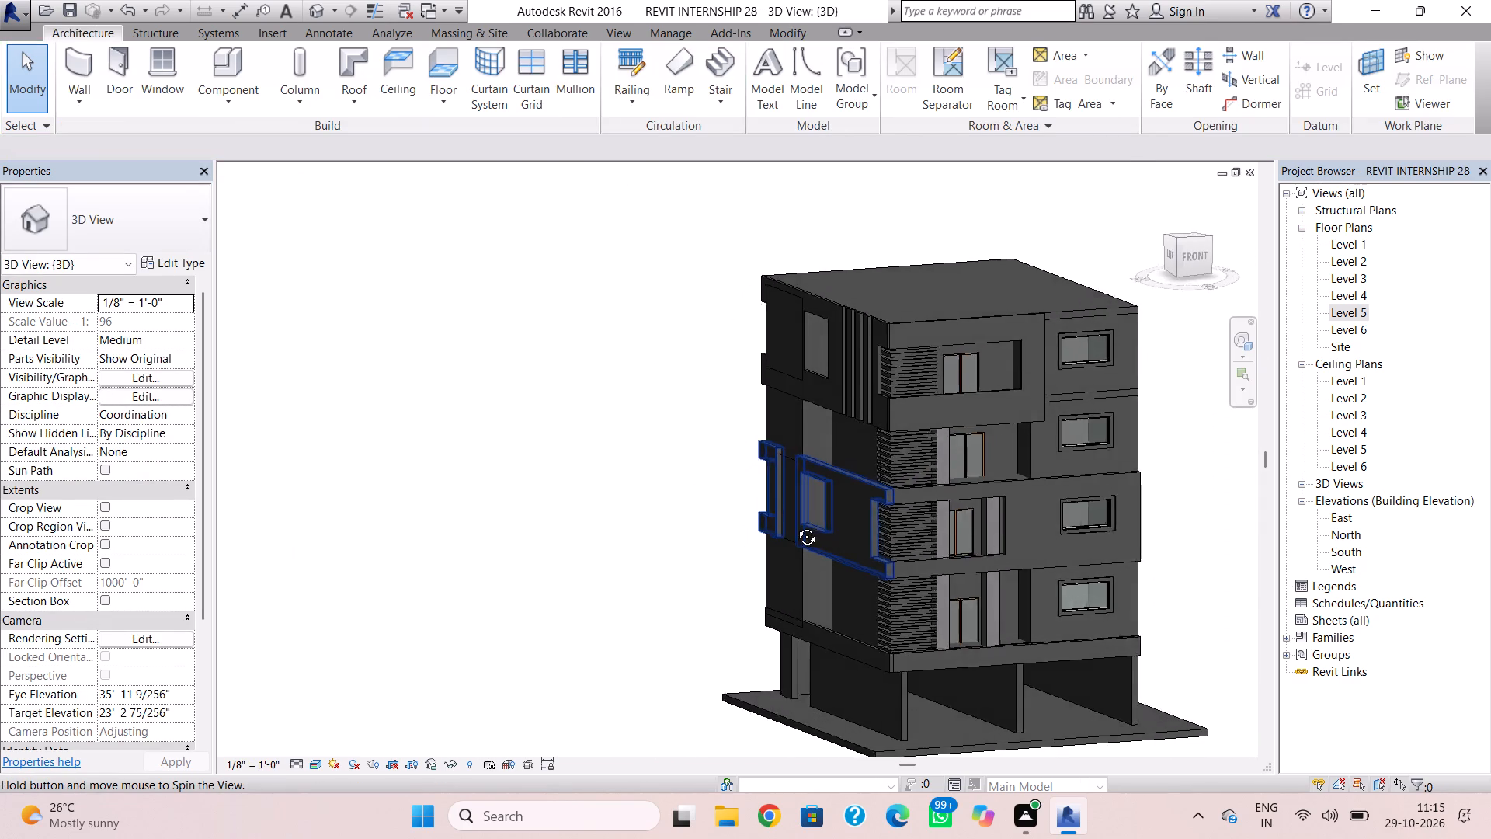
shift+right_drag(795, 525, 808, 517)
click(1017, 527)
scroll(1013, 528, up, 3)
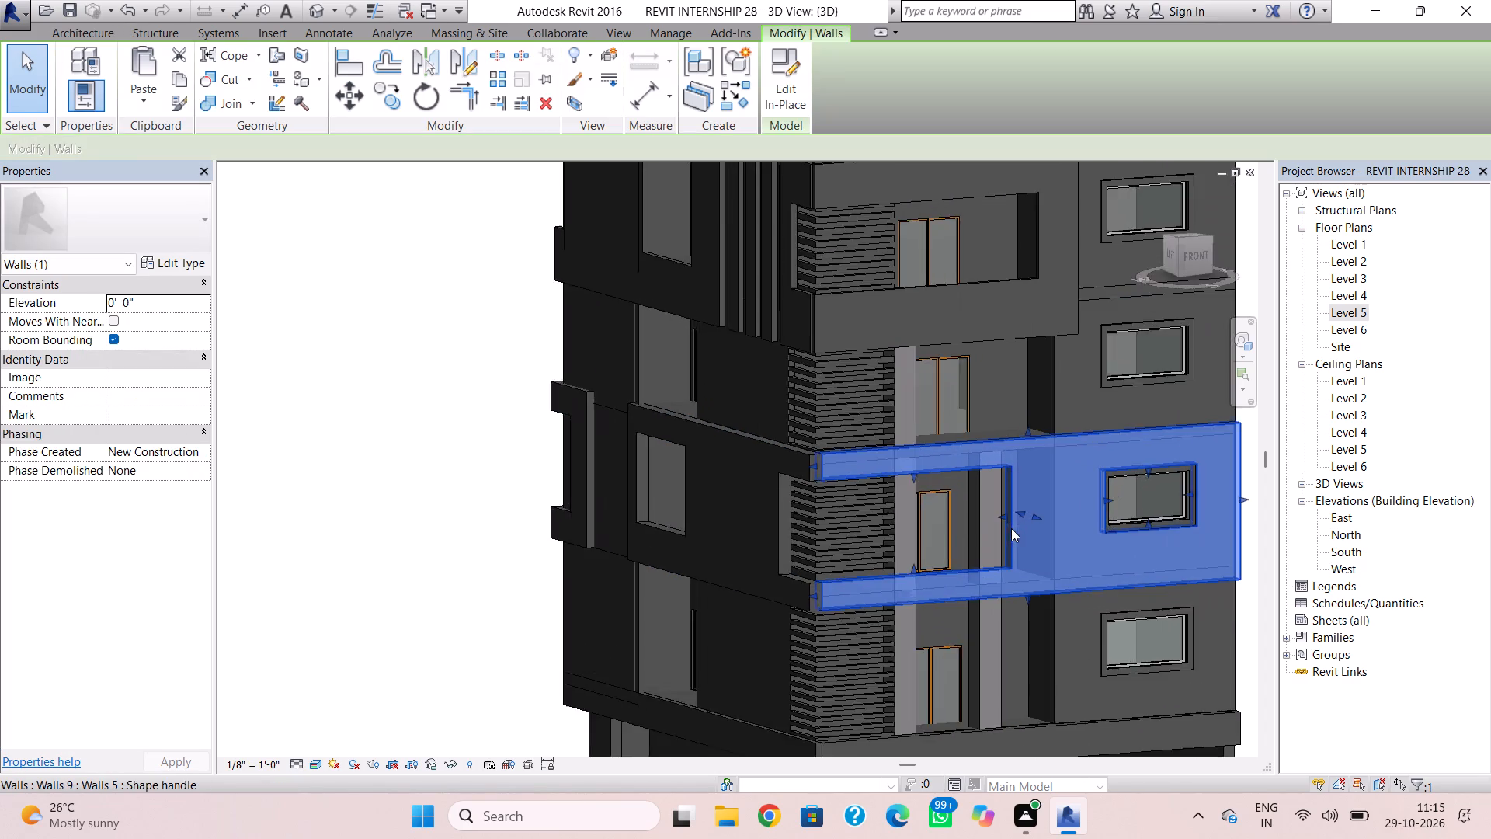
scroll(1011, 528, up, 5)
drag(998, 508, 1033, 507)
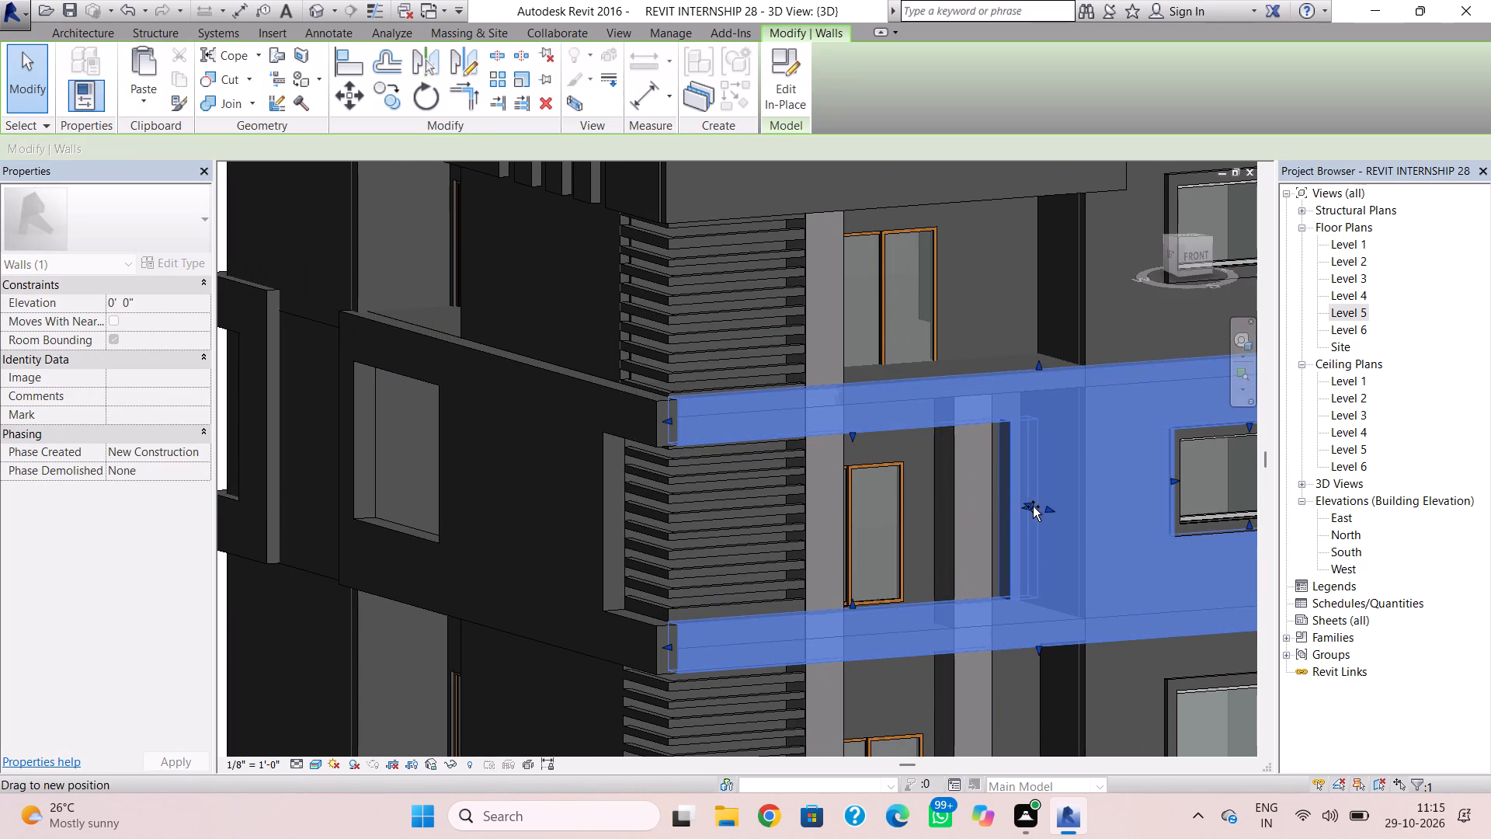
drag(1033, 507, 1041, 507)
click(1049, 565)
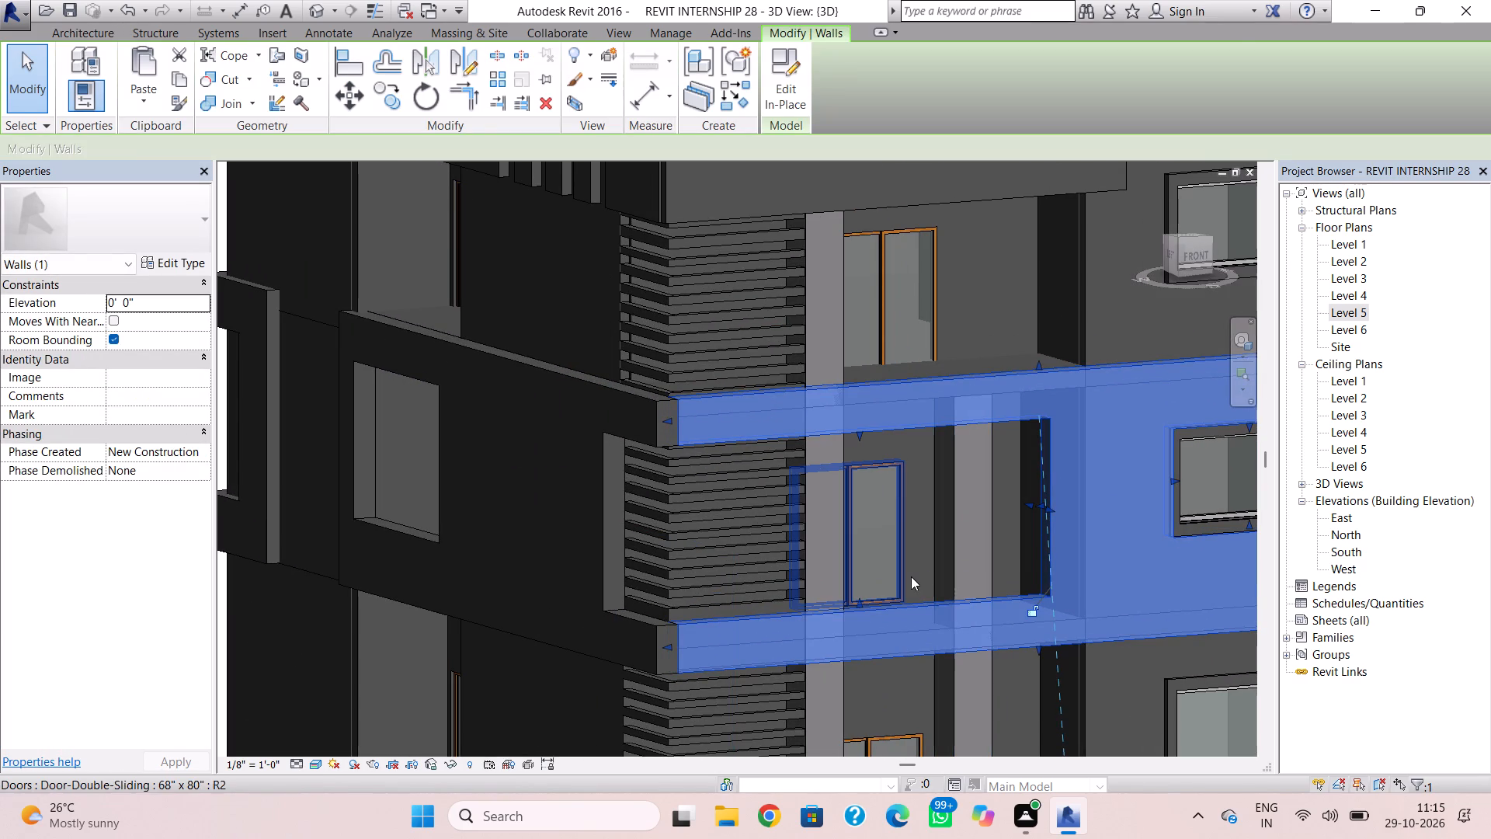
key(Escape)
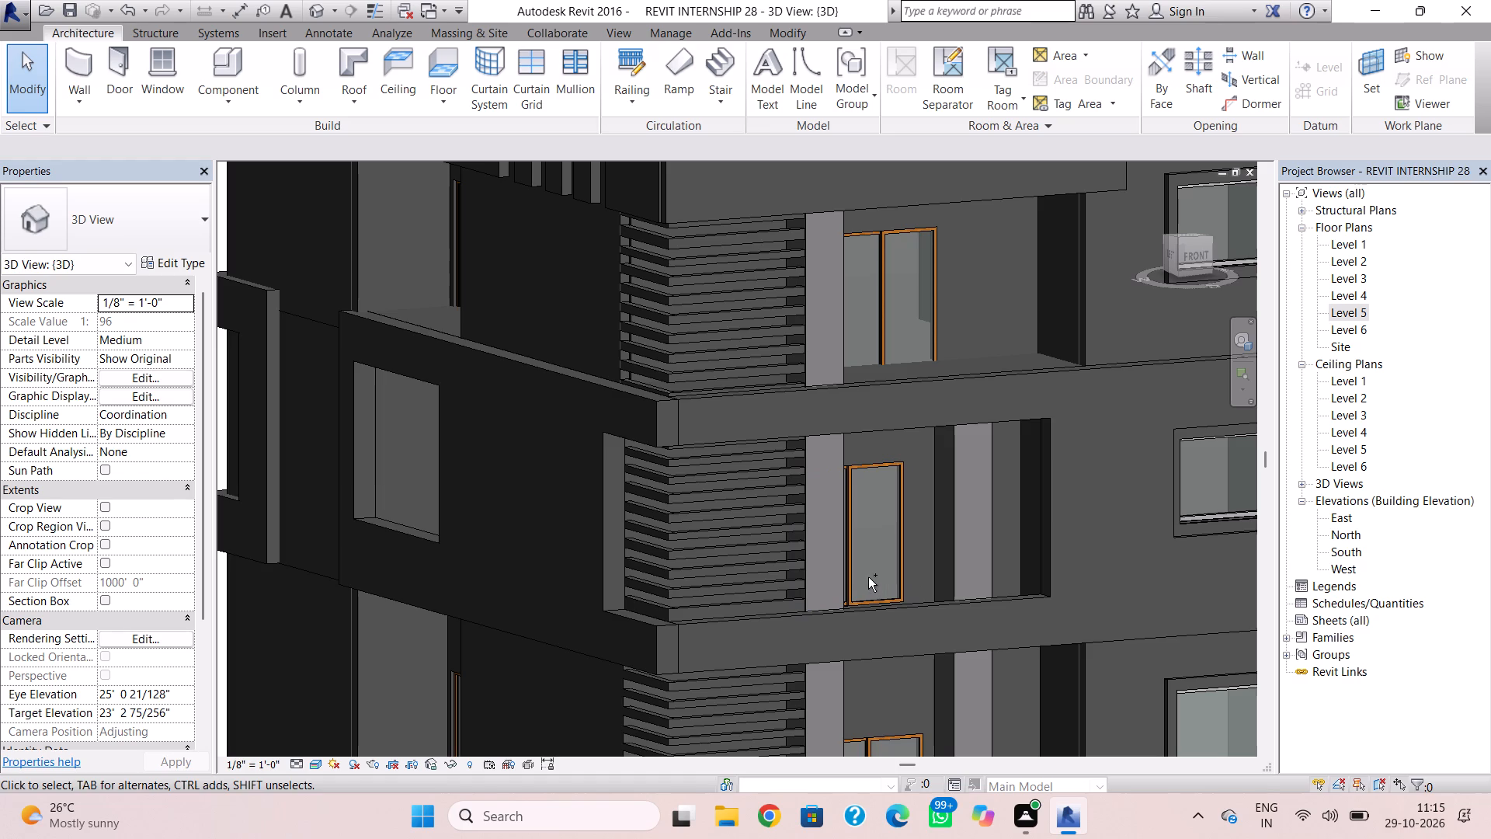
Save the project.
key(ctrl+s)
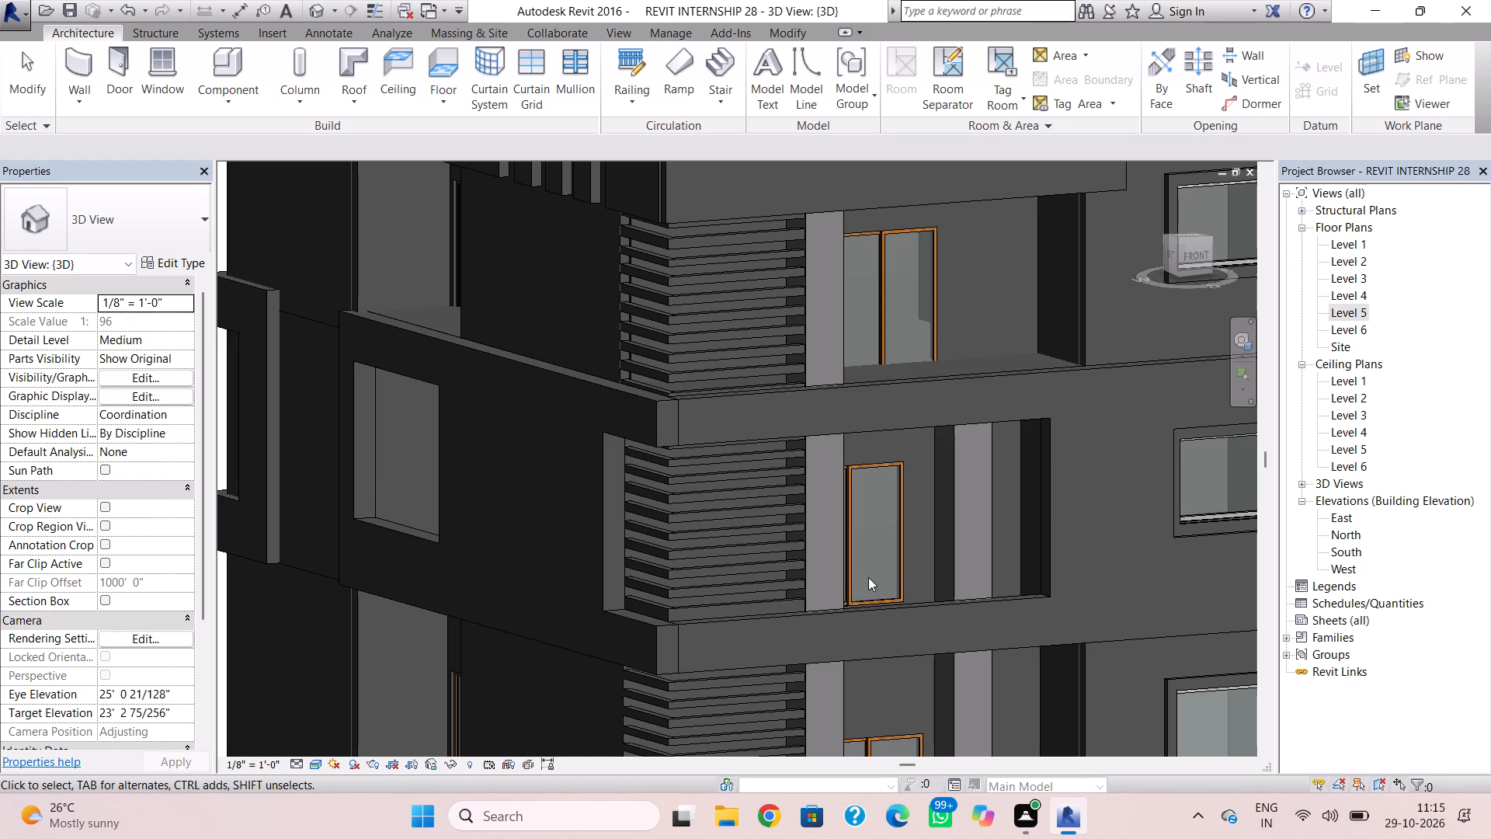
Print the 3D view with Microsoft Print to PDF, saving it to the Desktop as REVIT INTERNSHIP 28.
key(ctrl+p)
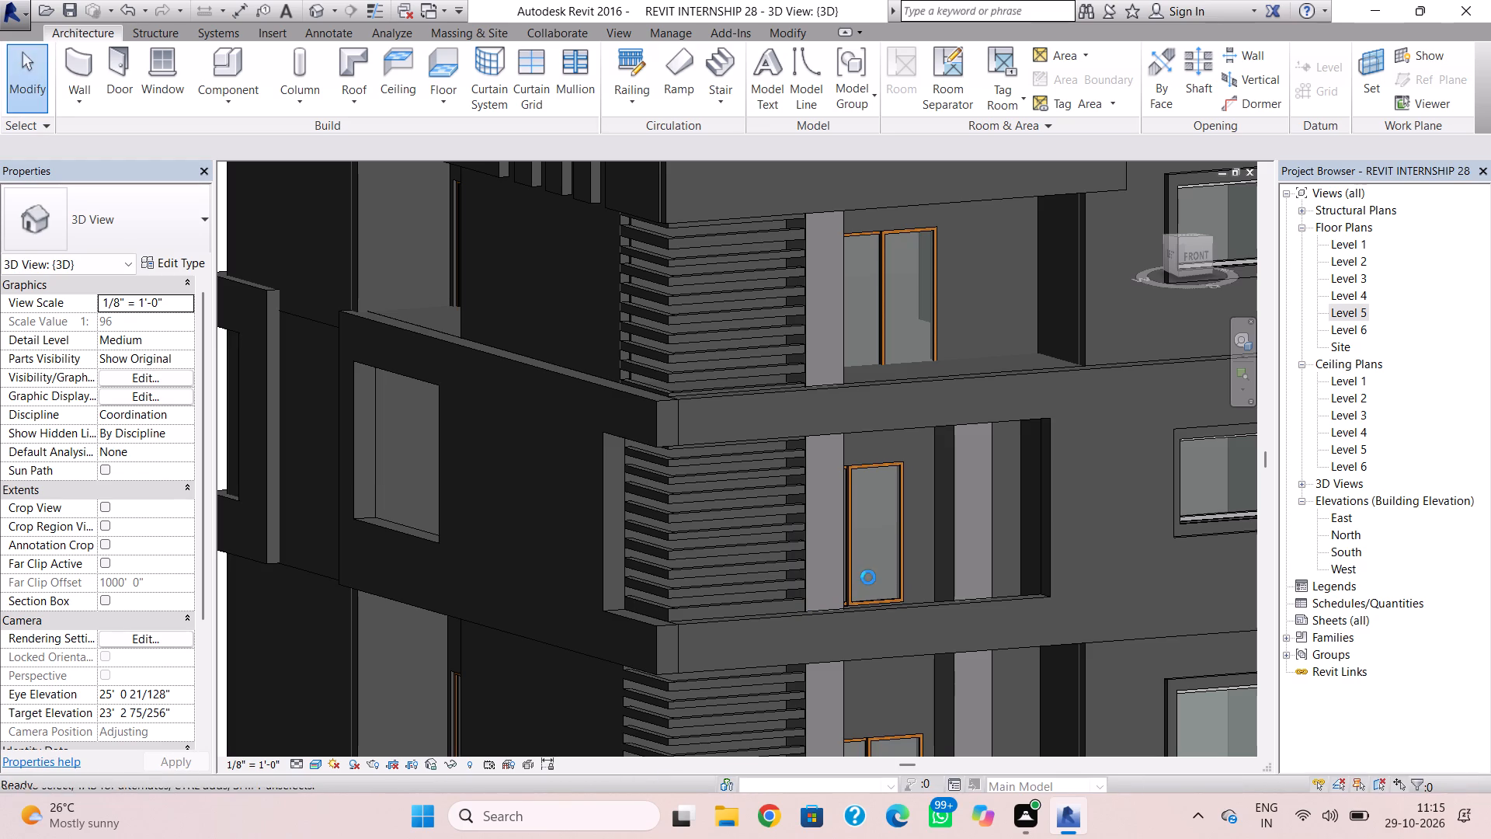
click(766, 619)
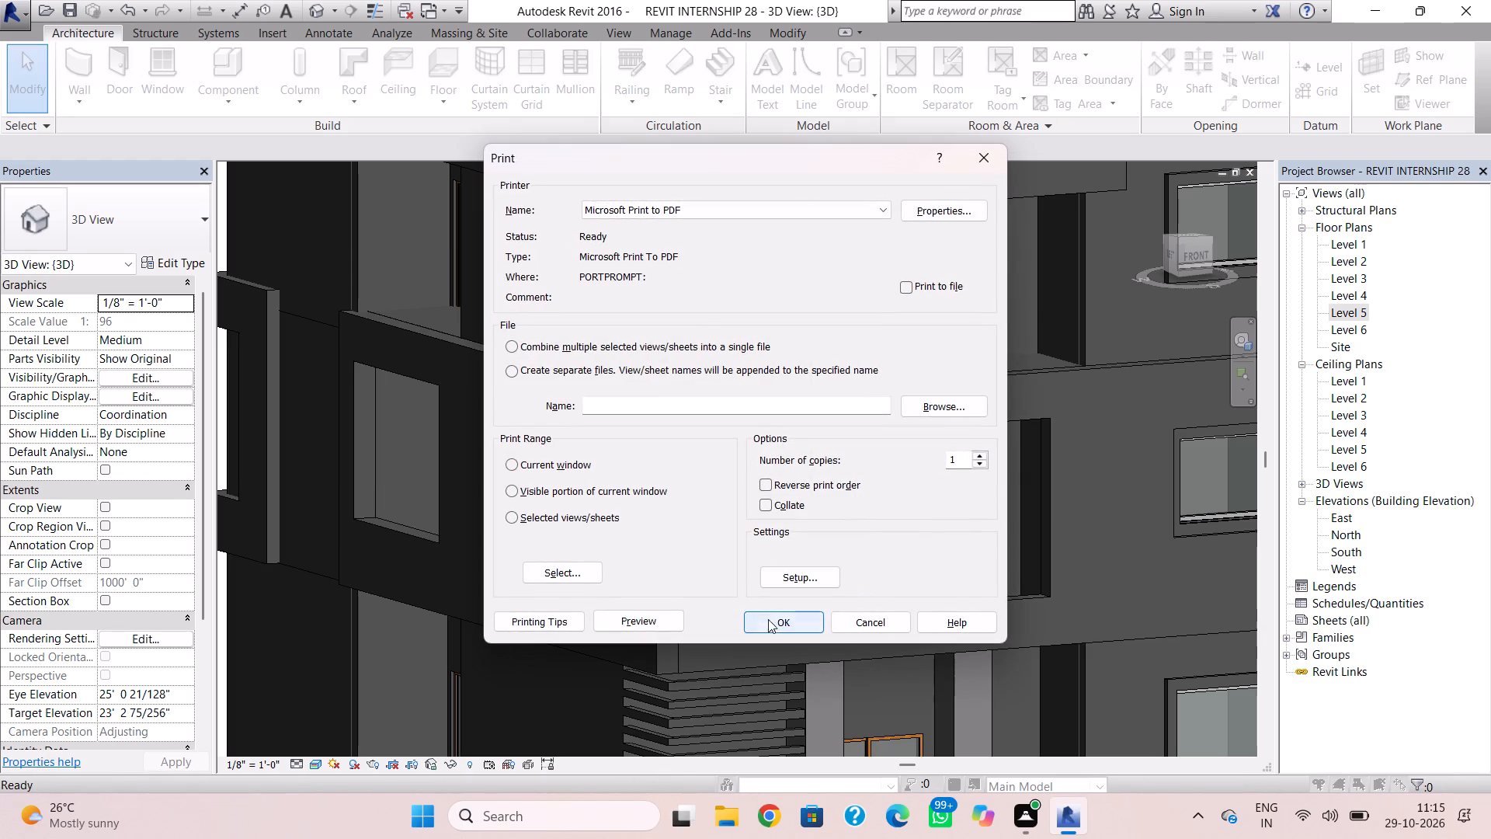
click(875, 451)
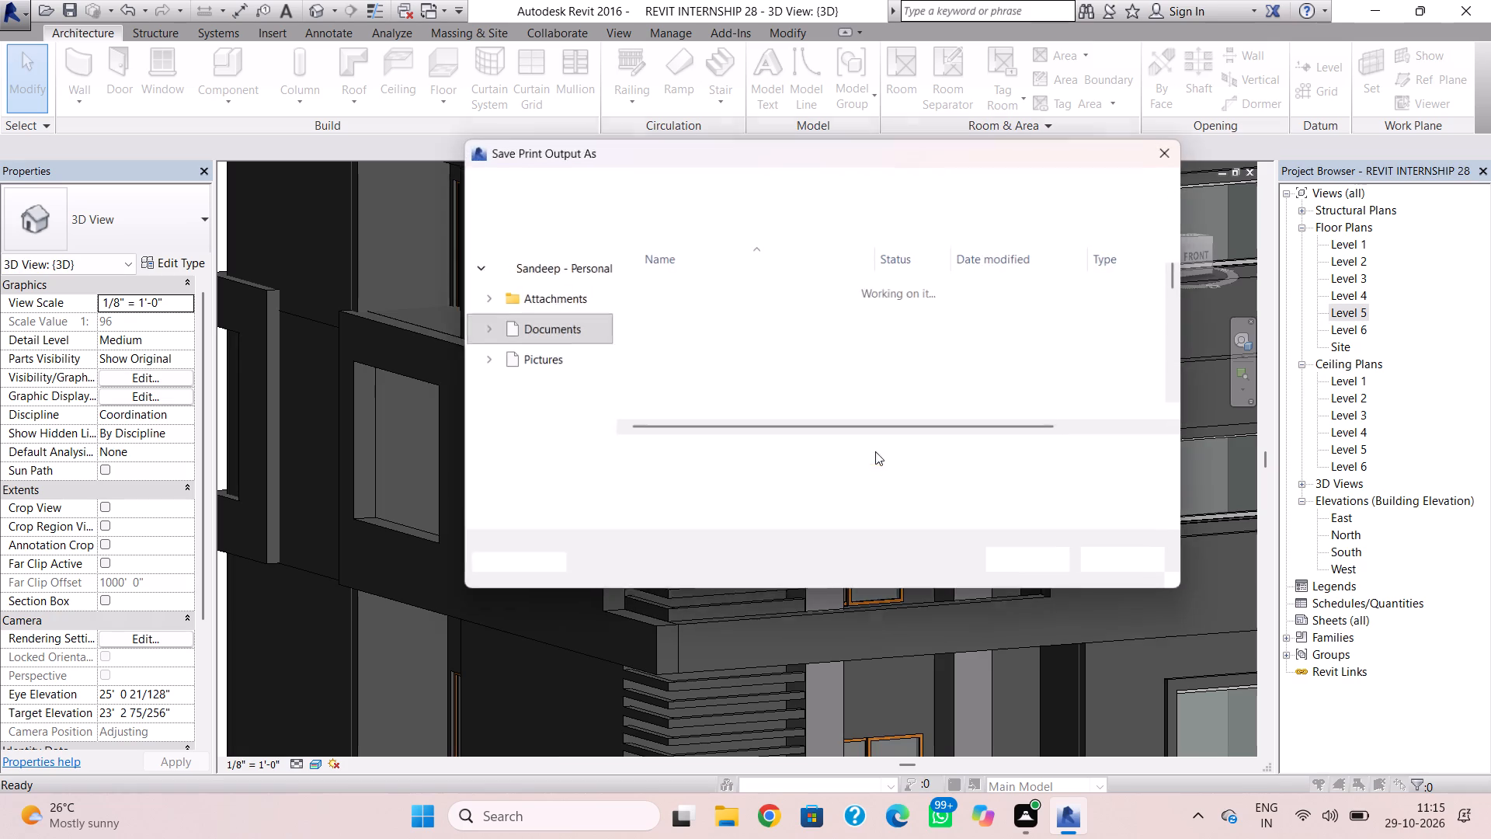
text(REVIT INTERNSHIP)
key(space)
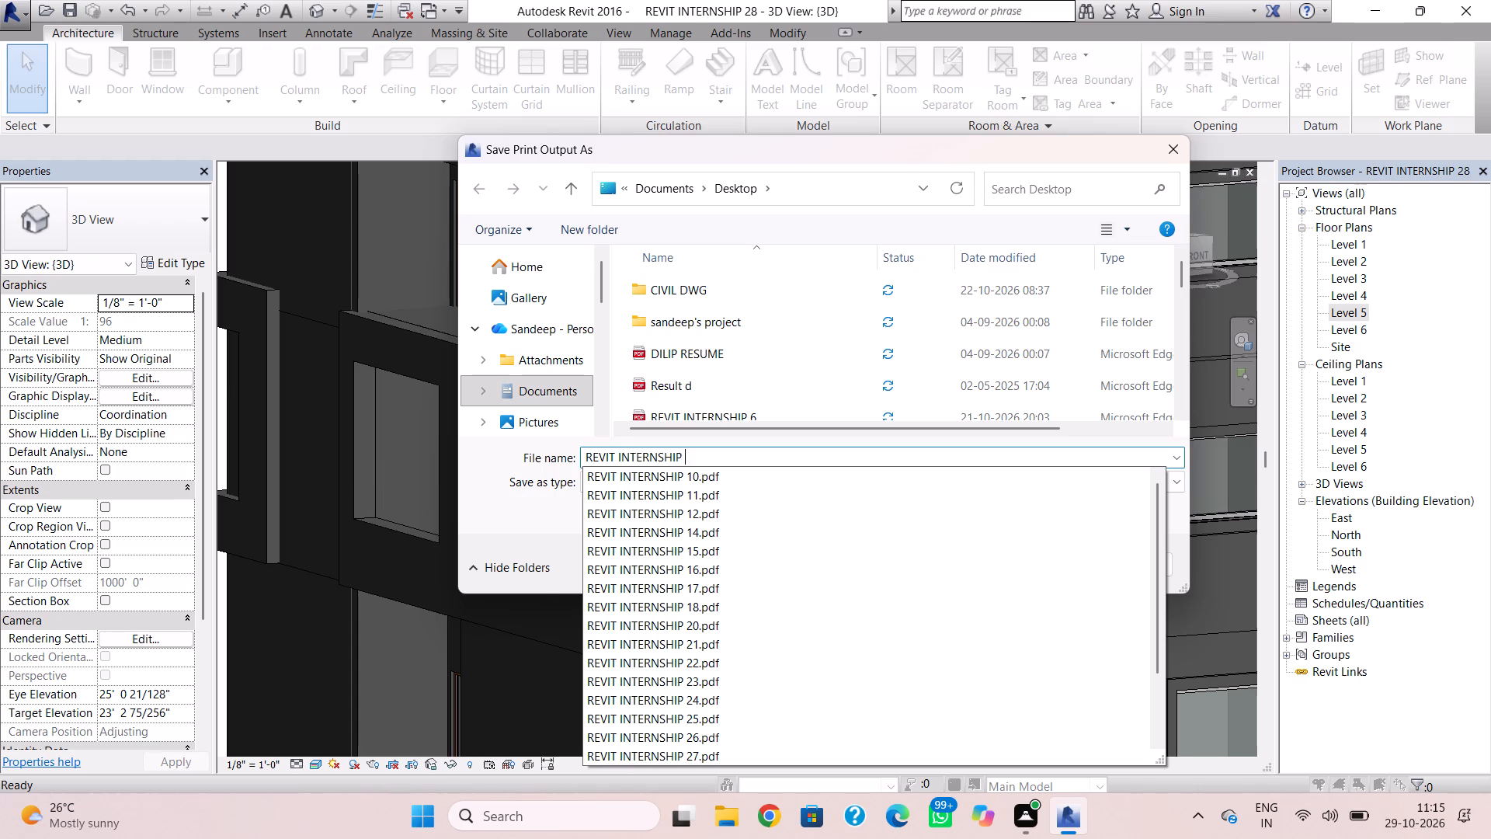
text(28)
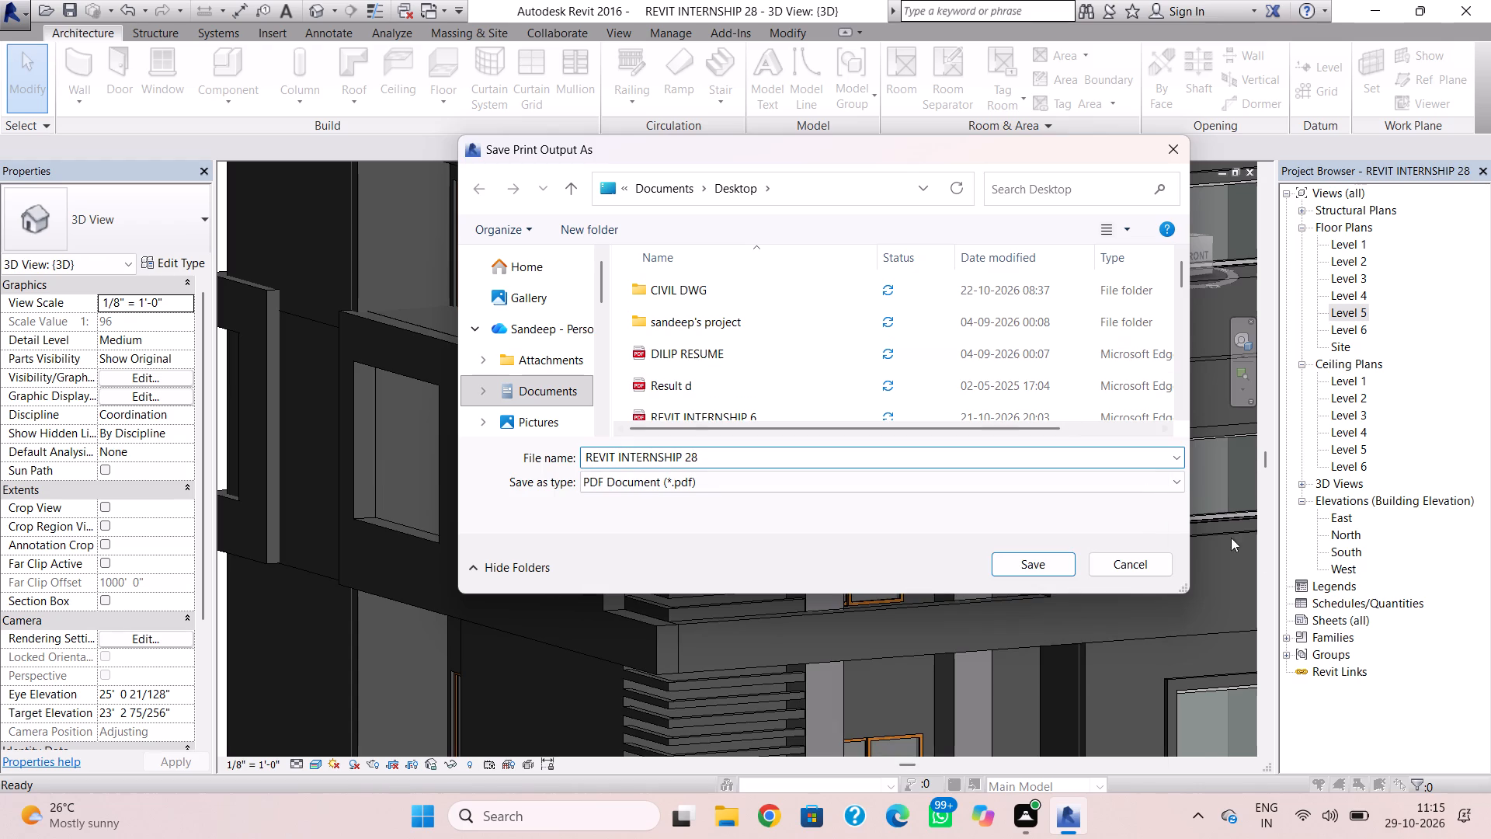
click(1037, 572)
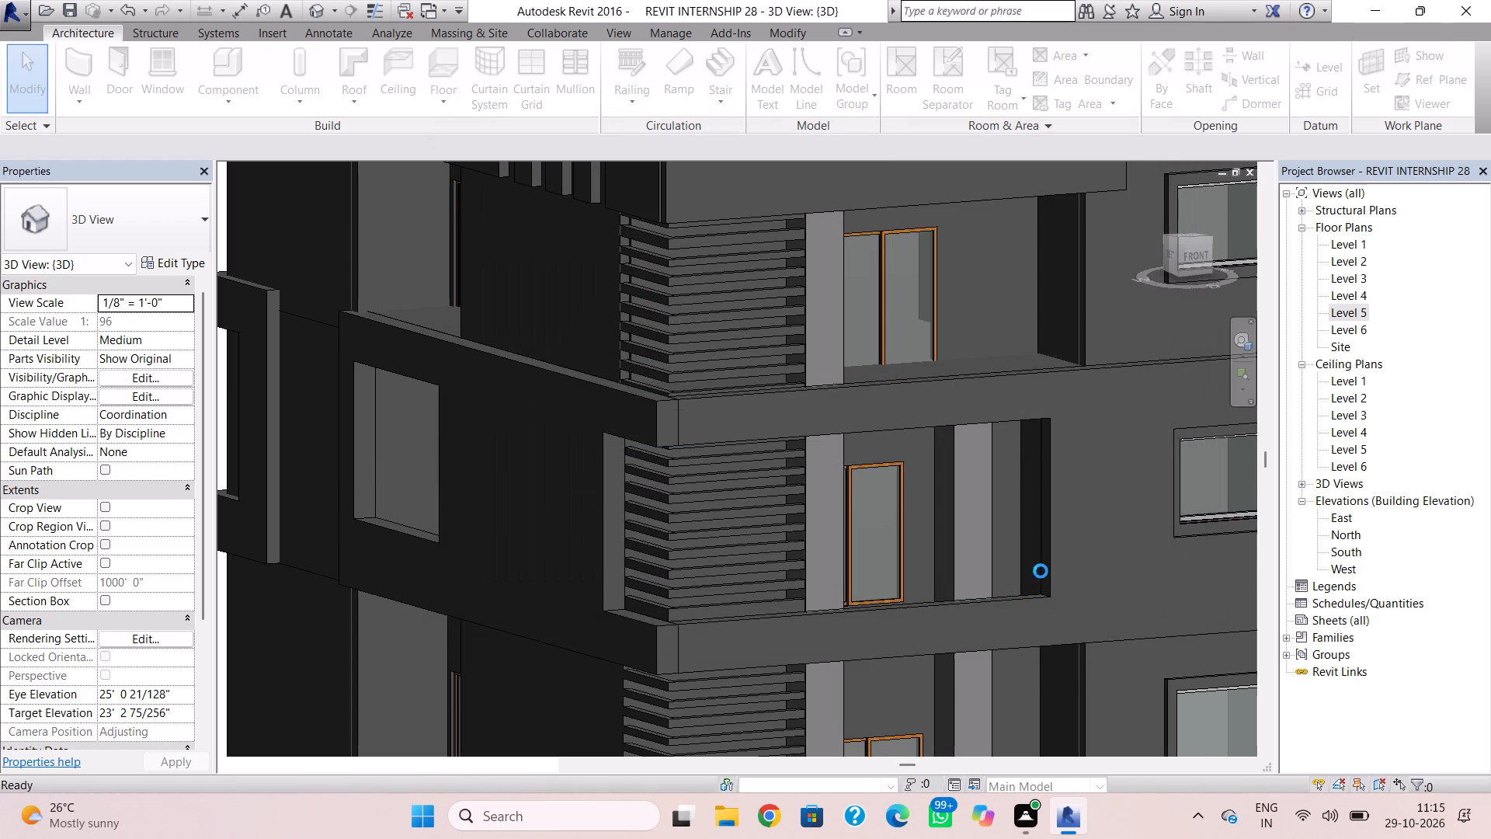